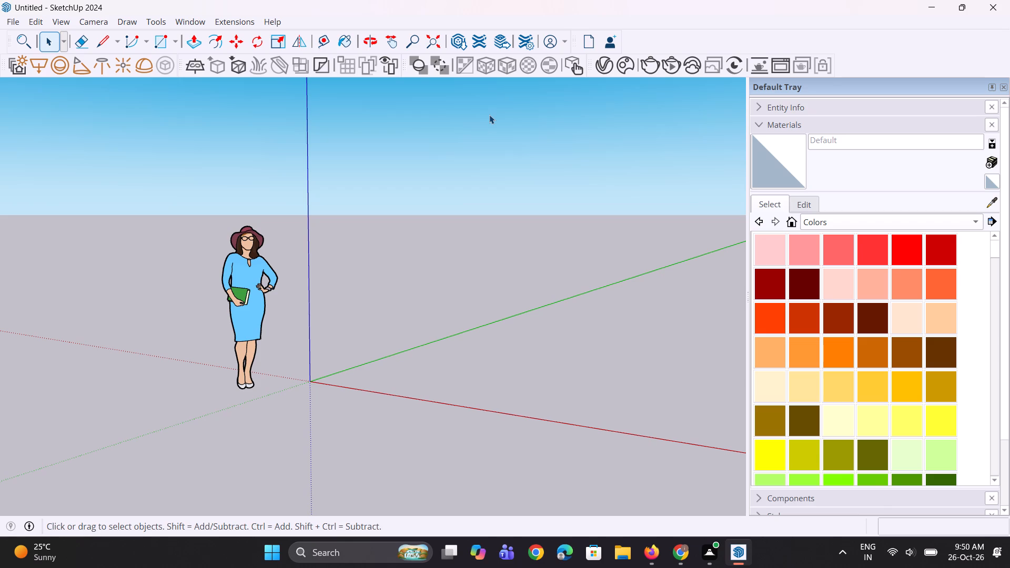
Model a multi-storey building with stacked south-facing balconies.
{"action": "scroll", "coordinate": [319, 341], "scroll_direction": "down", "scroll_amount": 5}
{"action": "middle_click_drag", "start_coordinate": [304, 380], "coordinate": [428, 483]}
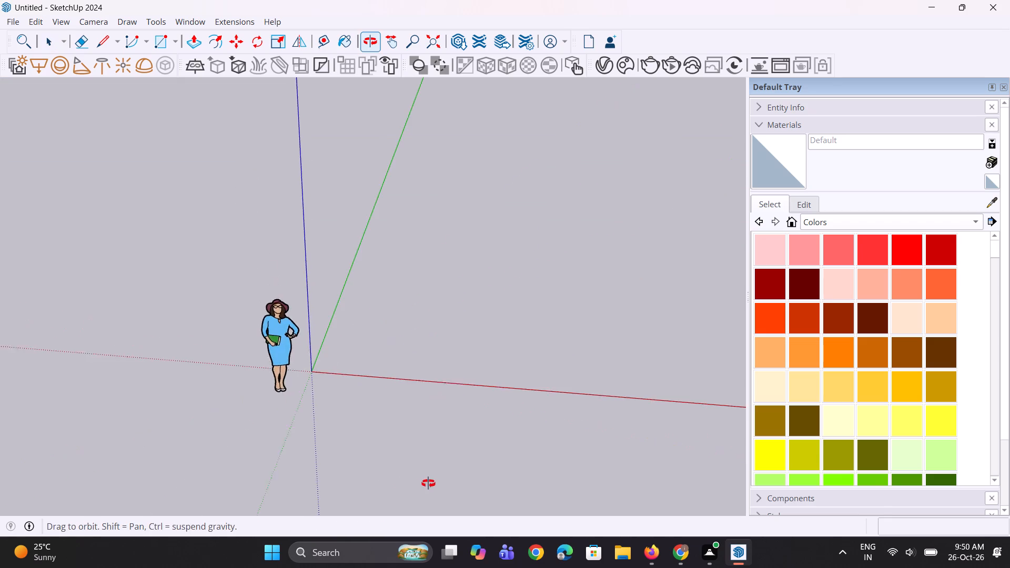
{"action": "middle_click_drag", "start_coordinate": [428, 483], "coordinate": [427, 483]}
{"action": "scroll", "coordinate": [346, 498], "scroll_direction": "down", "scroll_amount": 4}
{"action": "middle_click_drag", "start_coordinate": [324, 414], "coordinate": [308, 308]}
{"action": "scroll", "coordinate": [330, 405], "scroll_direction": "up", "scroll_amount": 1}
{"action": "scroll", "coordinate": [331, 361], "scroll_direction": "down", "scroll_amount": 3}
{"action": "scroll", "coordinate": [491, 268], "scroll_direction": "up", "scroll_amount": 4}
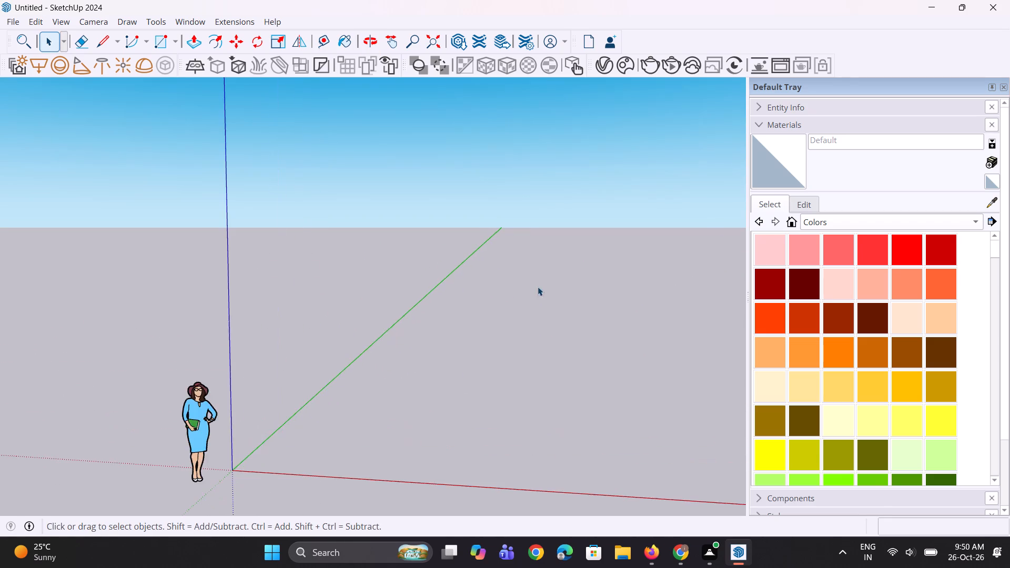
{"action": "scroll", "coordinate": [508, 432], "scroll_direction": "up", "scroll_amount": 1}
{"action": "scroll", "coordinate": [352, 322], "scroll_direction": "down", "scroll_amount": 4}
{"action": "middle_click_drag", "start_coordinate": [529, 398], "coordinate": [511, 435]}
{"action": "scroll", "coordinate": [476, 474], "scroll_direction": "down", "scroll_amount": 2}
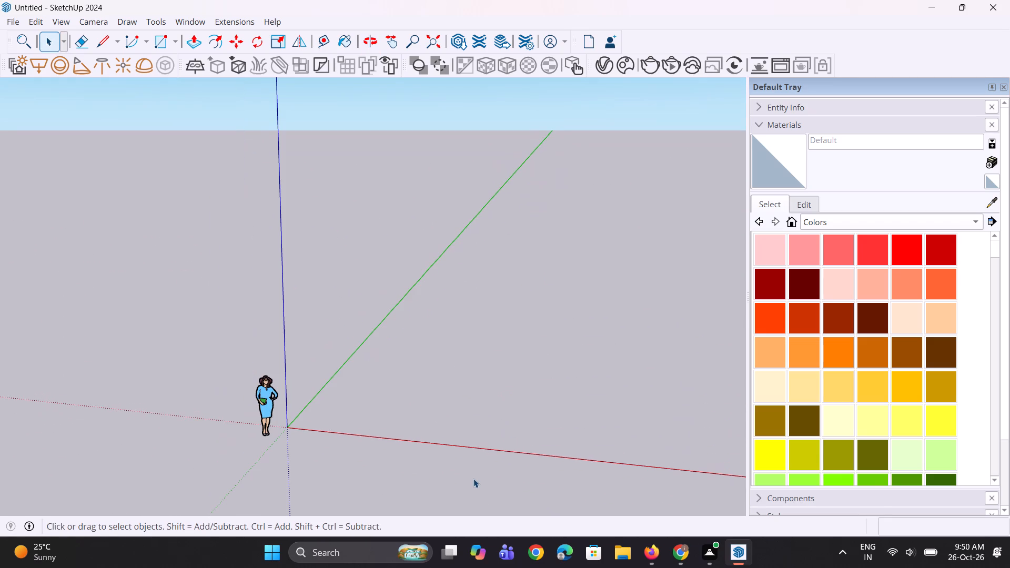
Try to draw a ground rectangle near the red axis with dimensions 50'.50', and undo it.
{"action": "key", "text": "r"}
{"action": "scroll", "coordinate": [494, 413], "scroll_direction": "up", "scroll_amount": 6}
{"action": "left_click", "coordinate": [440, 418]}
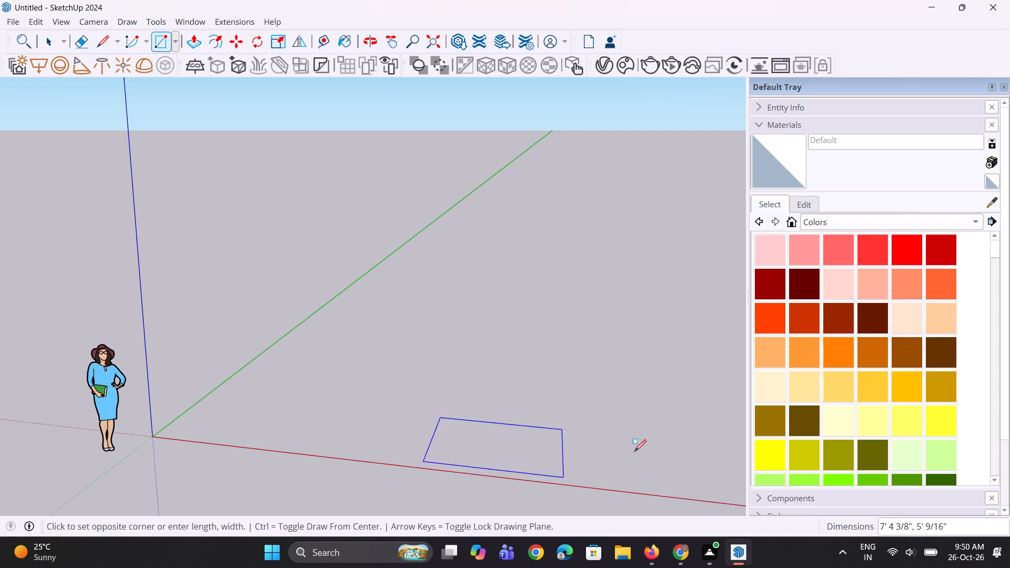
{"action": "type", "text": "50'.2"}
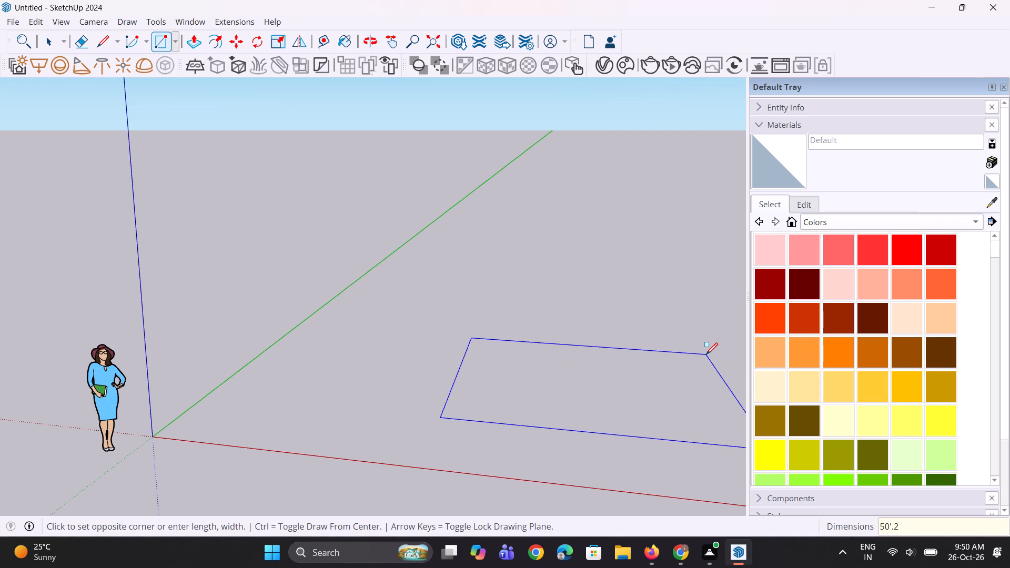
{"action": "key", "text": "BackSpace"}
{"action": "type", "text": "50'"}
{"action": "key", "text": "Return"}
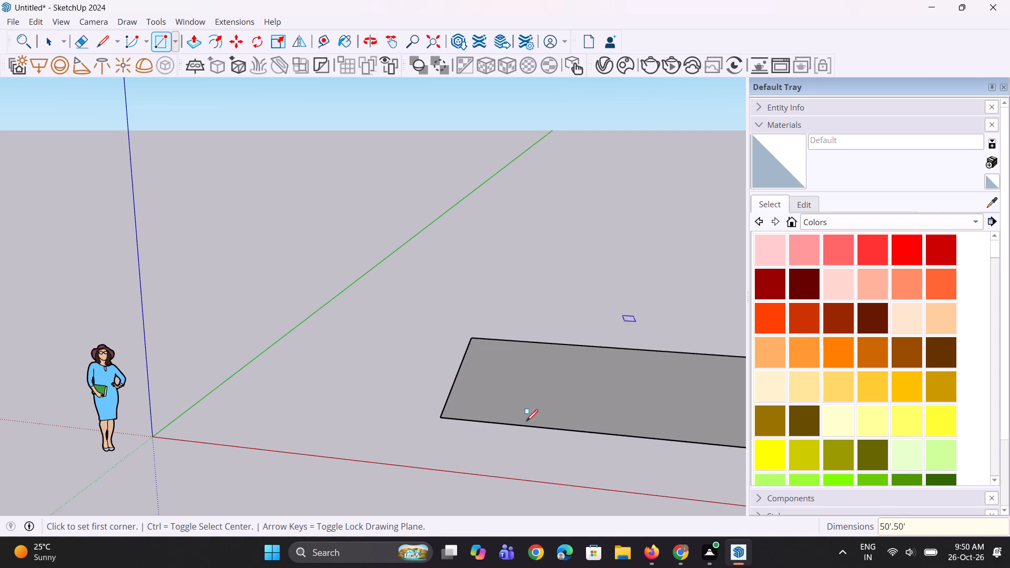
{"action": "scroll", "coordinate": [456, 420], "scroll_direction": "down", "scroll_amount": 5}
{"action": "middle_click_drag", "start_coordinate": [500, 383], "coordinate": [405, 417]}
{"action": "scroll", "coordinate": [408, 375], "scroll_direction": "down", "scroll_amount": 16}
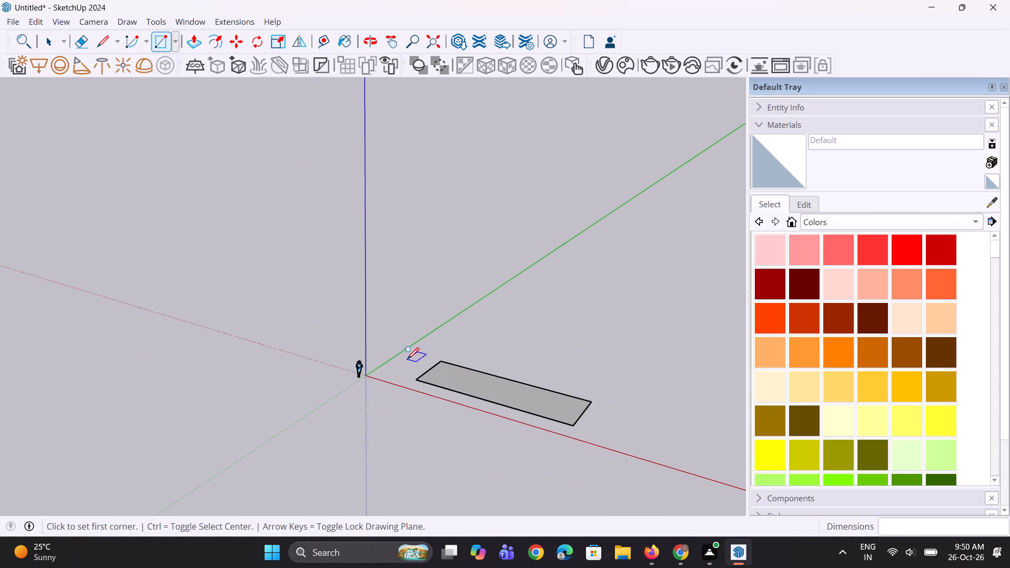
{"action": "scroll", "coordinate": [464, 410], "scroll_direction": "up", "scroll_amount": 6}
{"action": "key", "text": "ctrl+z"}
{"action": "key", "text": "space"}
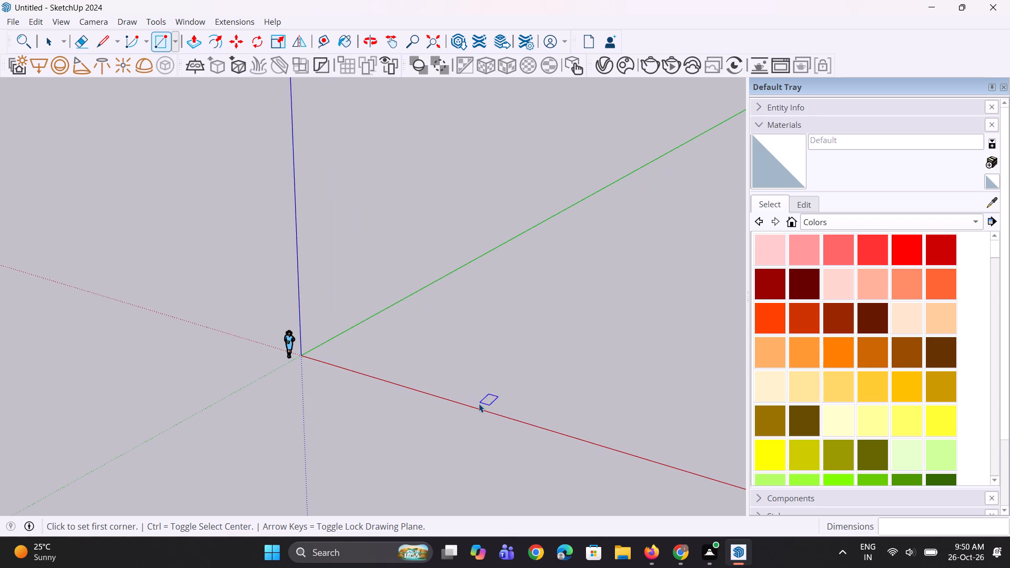
Draw a 45' by 45' rectangle on the ground beside the red axis.
{"action": "scroll", "coordinate": [491, 372], "scroll_direction": "up", "scroll_amount": 4}
{"action": "scroll", "coordinate": [425, 354], "scroll_direction": "up", "scroll_amount": 3}
{"action": "key", "text": "r"}
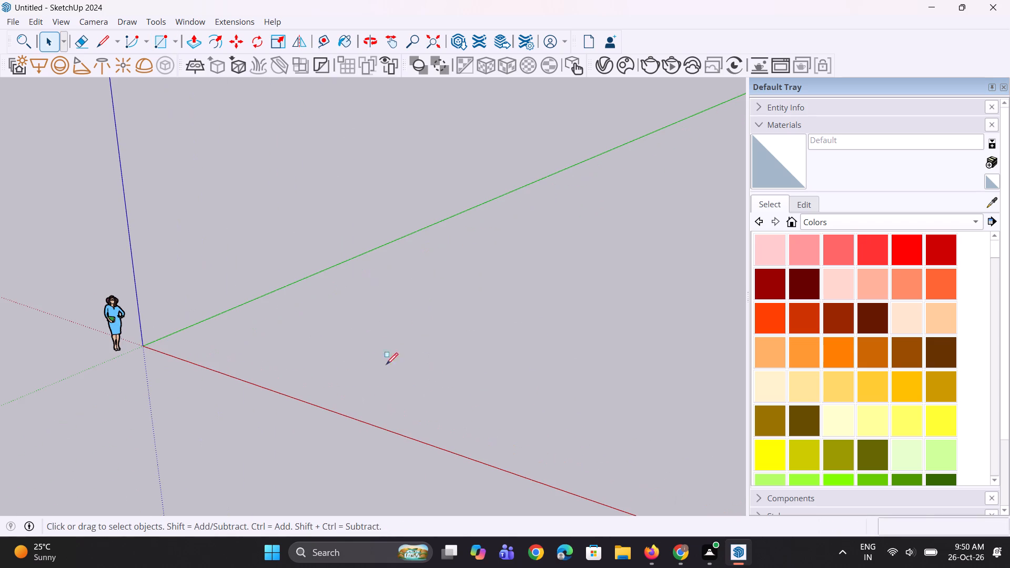
{"action": "left_click", "coordinate": [356, 362]}
{"action": "scroll", "coordinate": [356, 362], "scroll_direction": "up", "scroll_amount": 1}
{"action": "type", "text": "50"}
{"action": "key", "text": "BackSpace"}
{"action": "key", "text": "BackSpace"}
{"action": "key", "text": "BackSpace"}
{"action": "type", "text": "45'"}
{"action": "key", "text": "comma"}
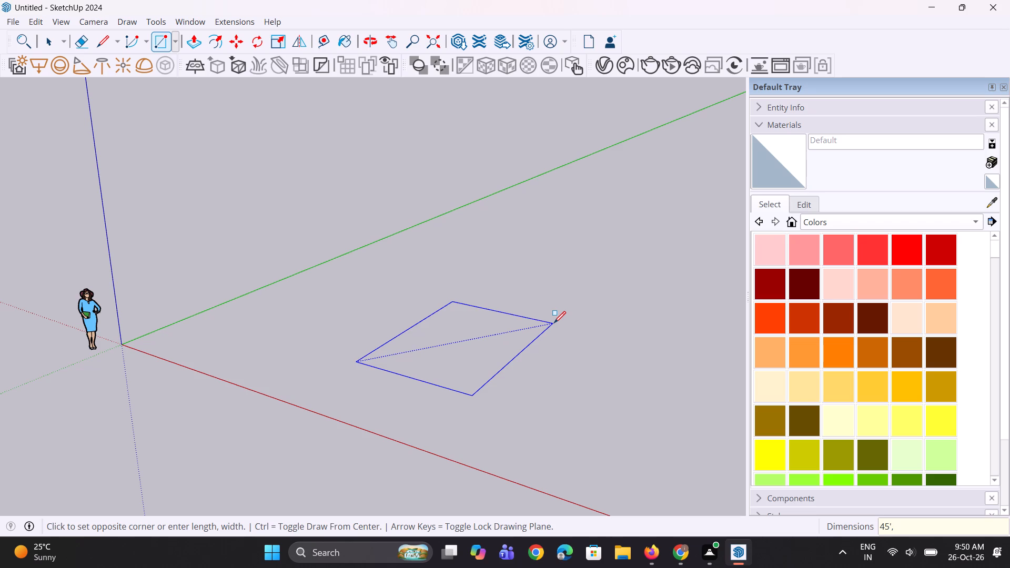
{"action": "type", "text": "45'"}
{"action": "key", "text": "Return"}
Push/Pull the square face up 14' to form the ground storey block.
{"action": "scroll", "coordinate": [482, 351], "scroll_direction": "down", "scroll_amount": 1}
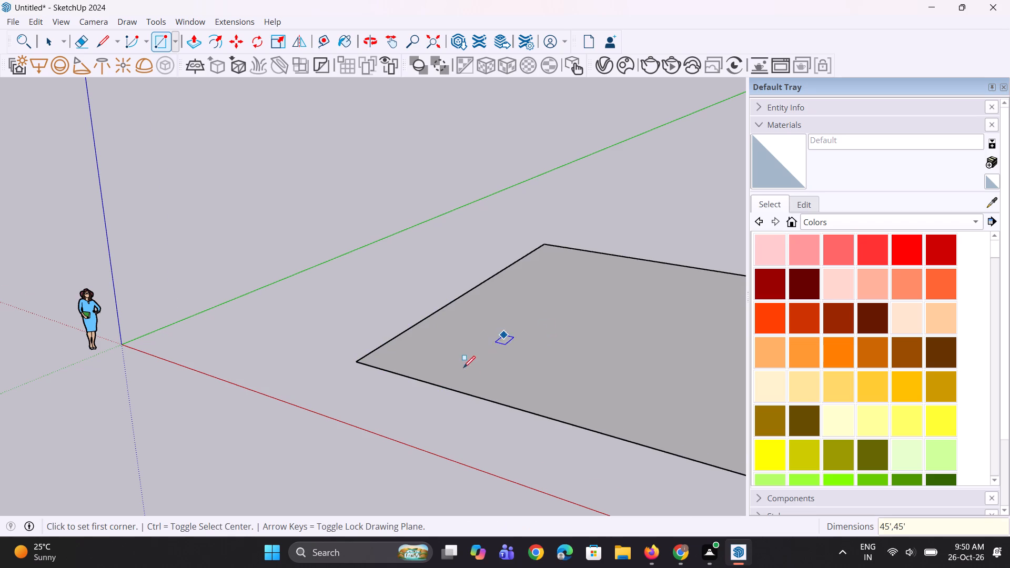
{"action": "scroll", "coordinate": [463, 368], "scroll_direction": "down", "scroll_amount": 12}
{"action": "middle_click_drag", "start_coordinate": [365, 403], "coordinate": [361, 435]}
{"action": "scroll", "coordinate": [399, 421], "scroll_direction": "up", "scroll_amount": 4}
{"action": "scroll", "coordinate": [467, 437], "scroll_direction": "up", "scroll_amount": 3}
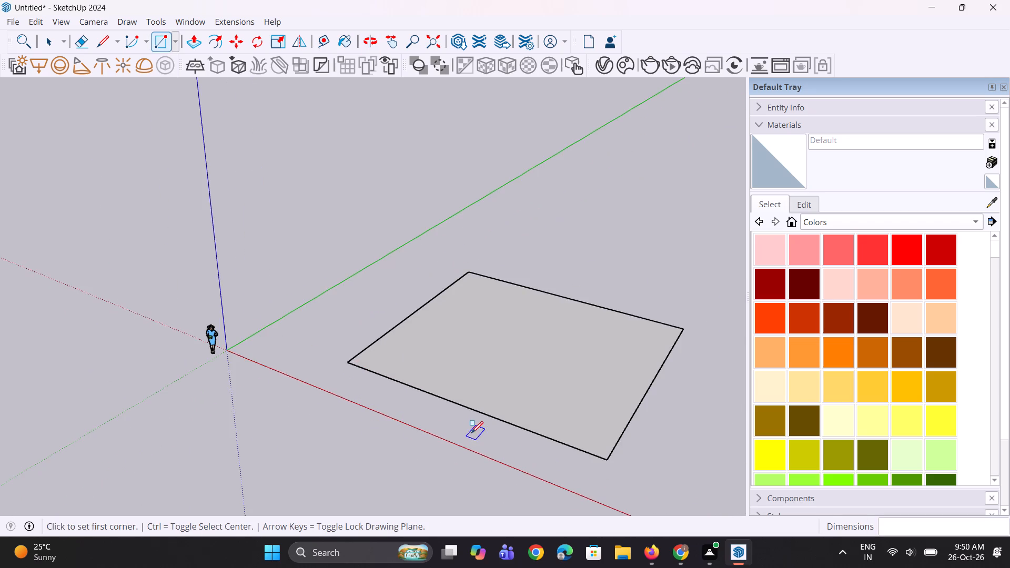
{"action": "key", "text": "p"}
{"action": "left_click", "coordinate": [552, 370]}
{"action": "type", "text": "14'"}
{"action": "key", "text": "Return"}
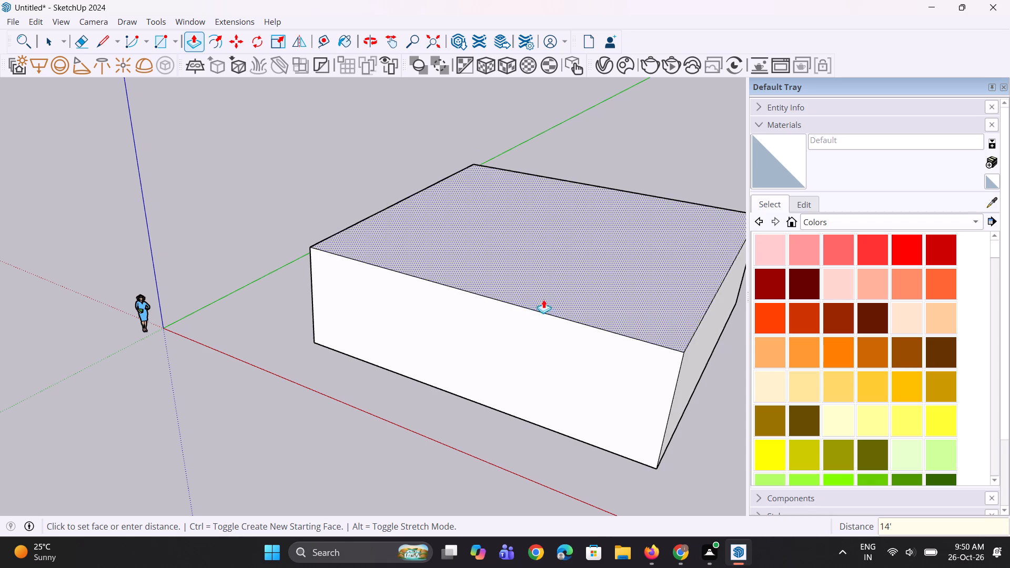
Push/Pull the block's top face up from a new starting face to add a band about 2' 7" high.
{"action": "left_click", "coordinate": [559, 289]}
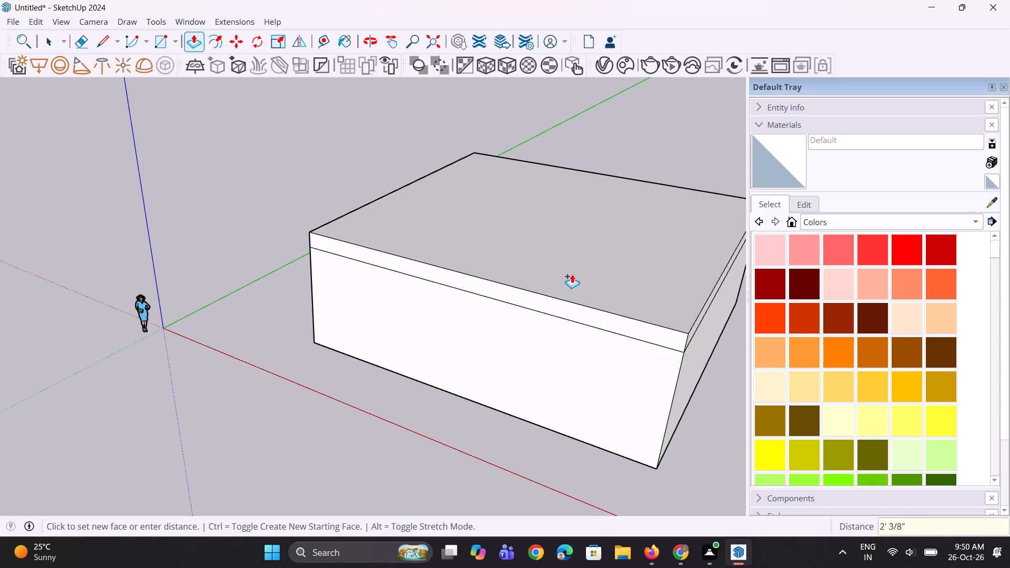
{"action": "left_click", "coordinate": [572, 273]}
{"action": "scroll", "coordinate": [394, 346], "scroll_direction": "down", "scroll_amount": 5}
{"action": "middle_click_drag", "start_coordinate": [403, 351], "coordinate": [463, 343]}
{"action": "scroll", "coordinate": [483, 285], "scroll_direction": "up", "scroll_amount": 2}
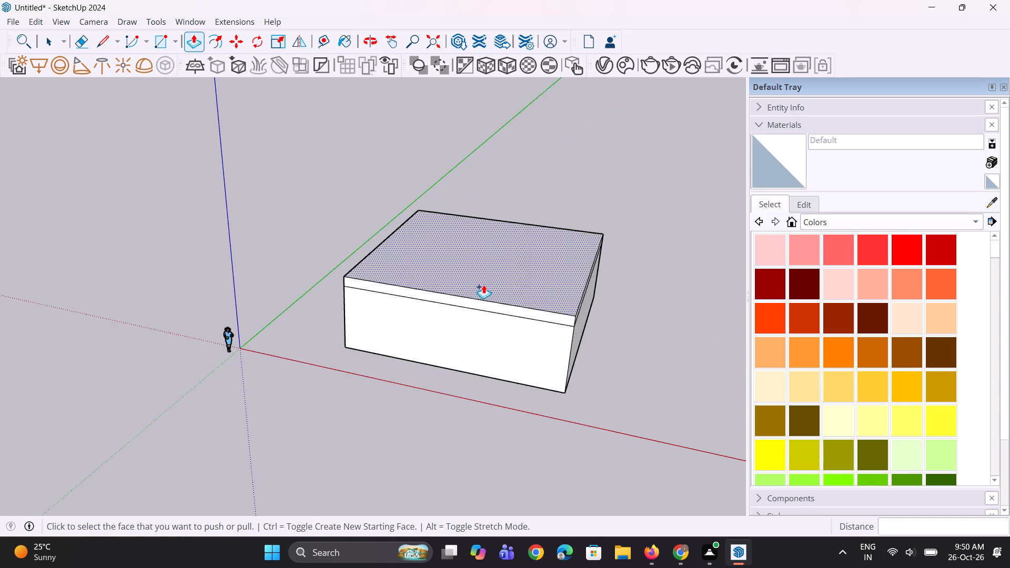
{"action": "scroll", "coordinate": [483, 285], "scroll_direction": "up", "scroll_amount": 2}
{"action": "left_click", "coordinate": [483, 285]}
{"action": "left_click", "coordinate": [487, 281]}
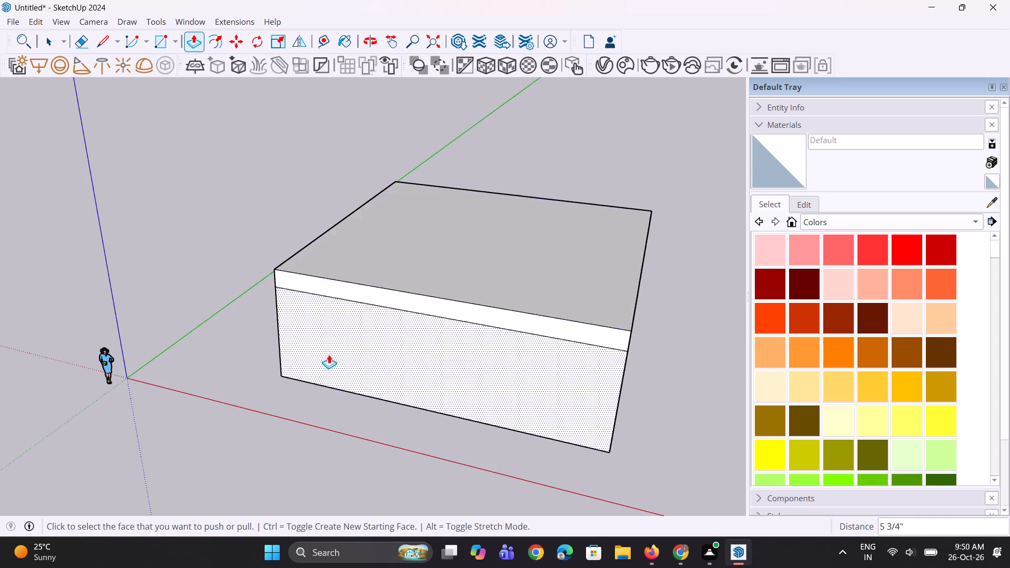
Select the whole block with its top band and move it farther from the origin, roughly along the red axis.
{"action": "middle_click_drag", "start_coordinate": [329, 359], "coordinate": [382, 388]}
{"action": "key", "text": "space"}
{"action": "key", "text": "space"}
{"action": "scroll", "coordinate": [382, 388], "scroll_direction": "down", "scroll_amount": 9}
{"action": "left_click_drag", "start_coordinate": [314, 219], "coordinate": [433, 442]}
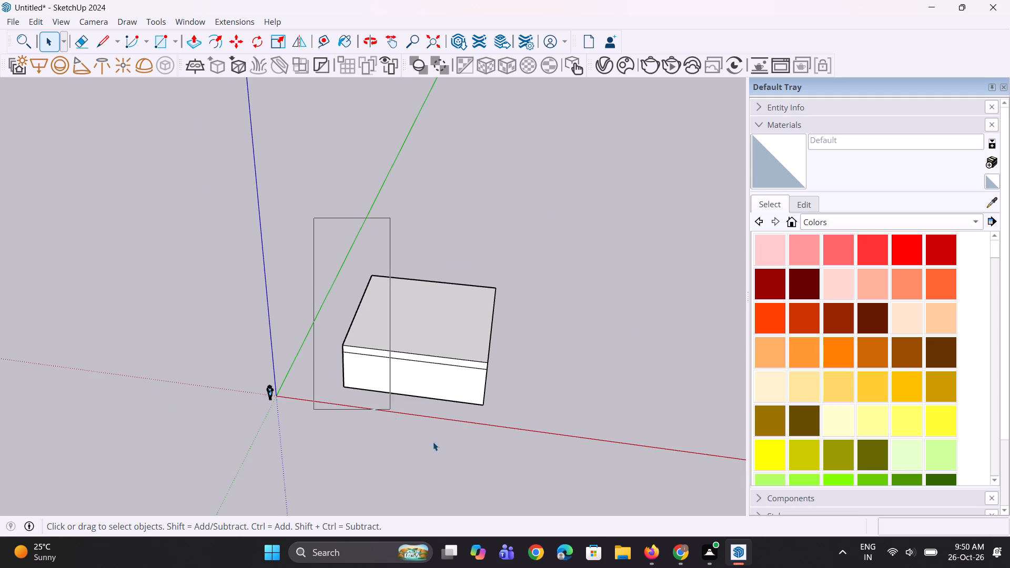
{"action": "left_click_drag", "start_coordinate": [433, 442], "coordinate": [556, 439]}
{"action": "middle_click_drag", "start_coordinate": [488, 452], "coordinate": [458, 359]}
{"action": "scroll", "coordinate": [457, 376], "scroll_direction": "up", "scroll_amount": 5}
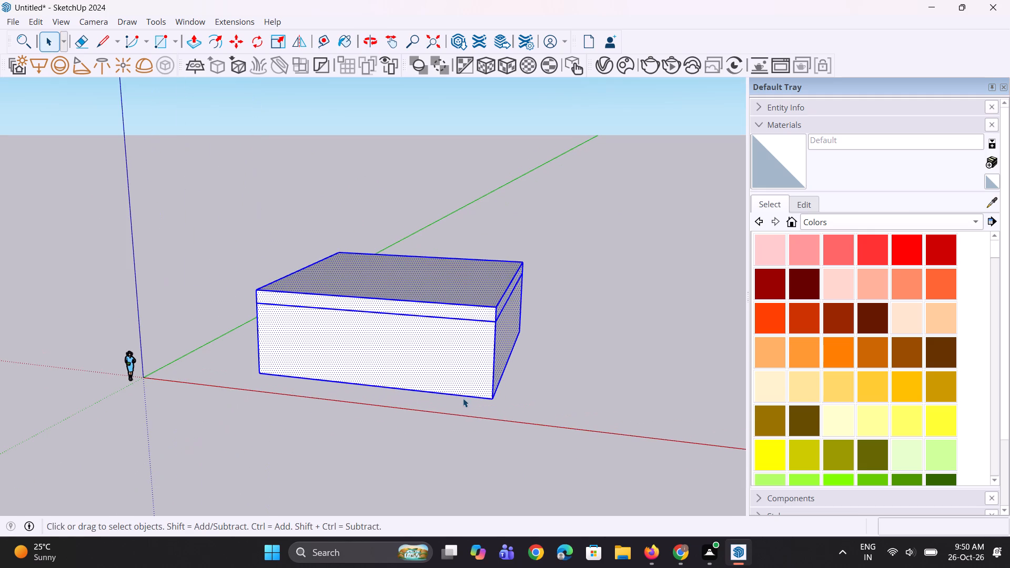
{"action": "key", "text": "m"}
{"action": "left_click", "coordinate": [493, 397]}
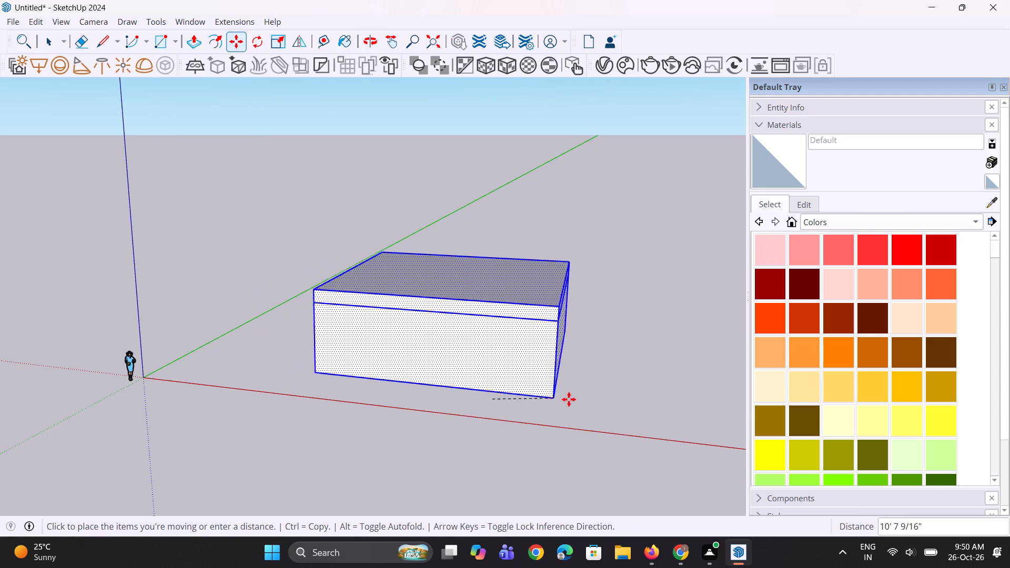
{"action": "left_click", "coordinate": [631, 411]}
Copy the block straight up onto its own top corner and repeat the copy *4 to stack a five-storey tower.
{"action": "key", "text": "m"}
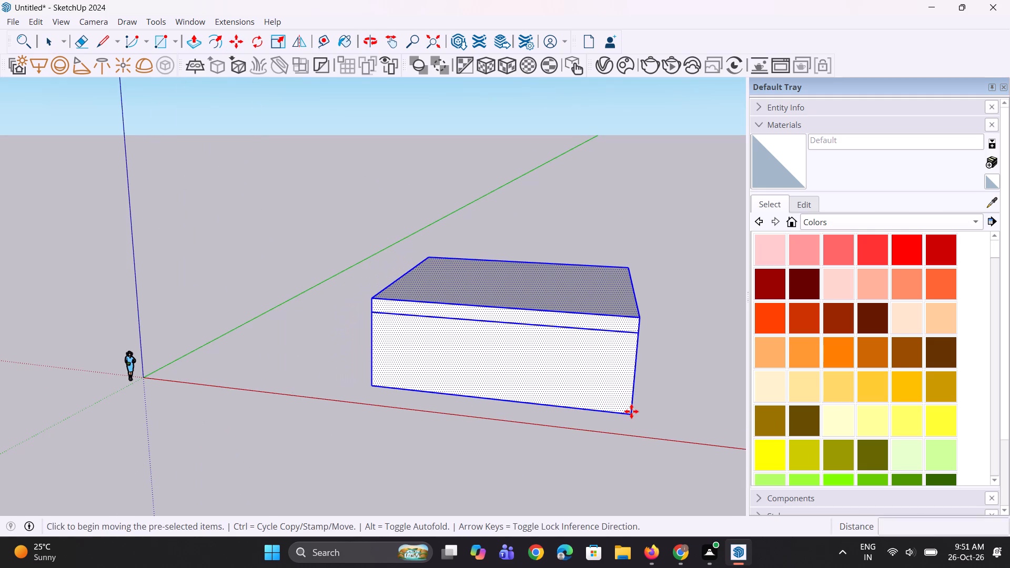
{"action": "left_click", "coordinate": [634, 415]}
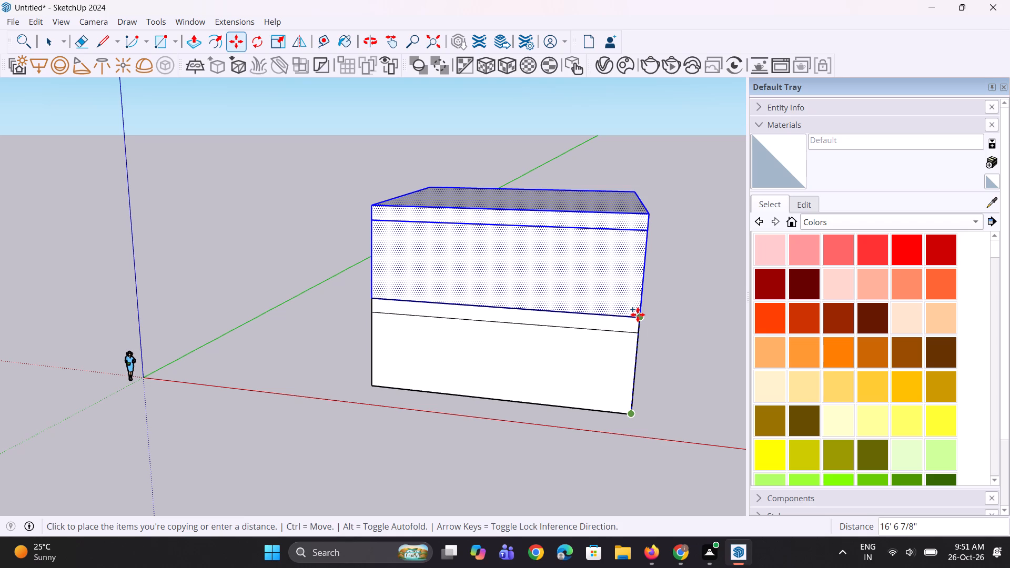
{"action": "scroll", "coordinate": [638, 298], "scroll_direction": "up", "scroll_amount": 3}
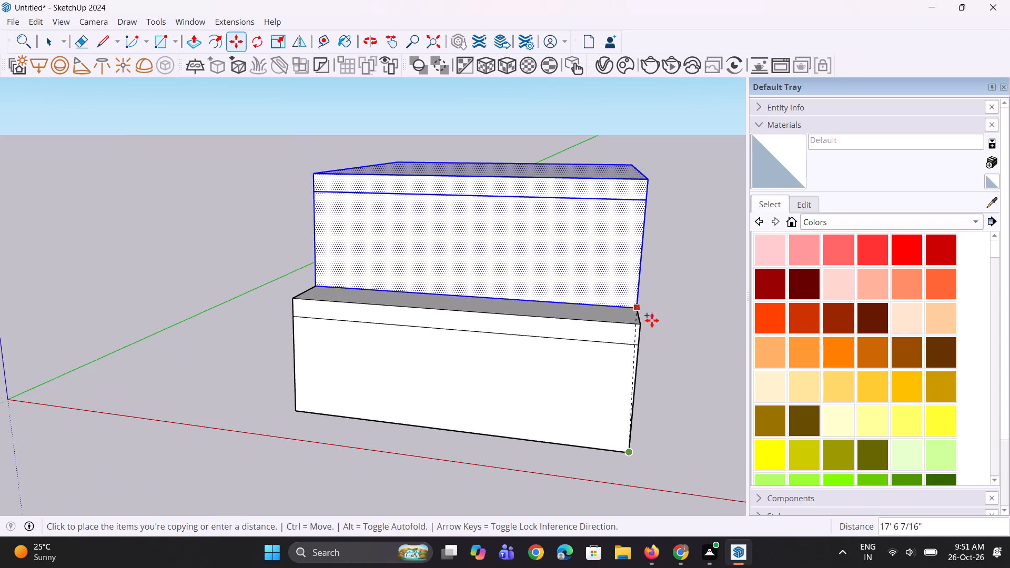
{"action": "left_click", "coordinate": [647, 327]}
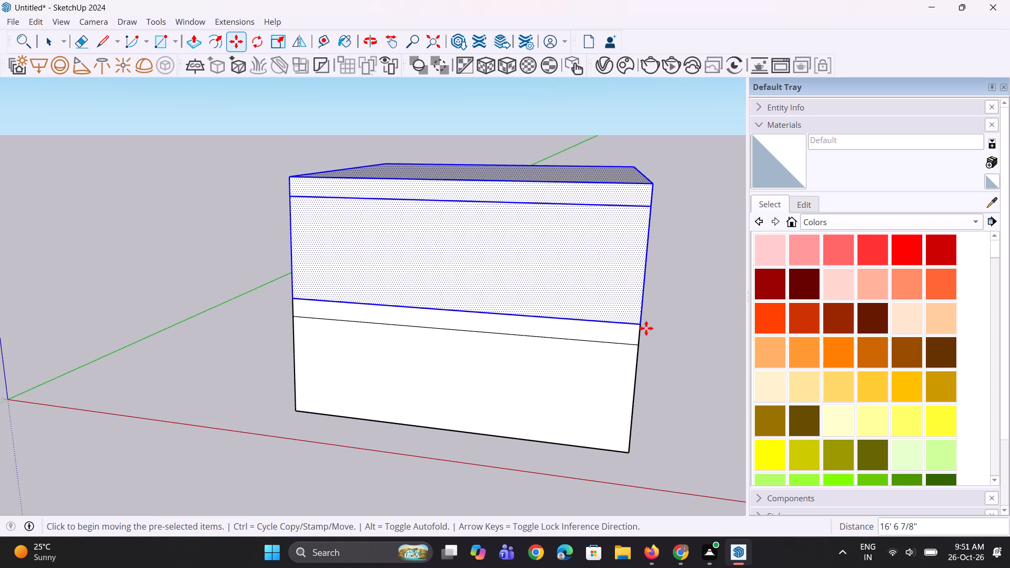
{"action": "type", "text": "*4"}
{"action": "key", "text": "Return"}
Examine the stacked tower's front and side from different angles and distances.
{"action": "scroll", "coordinate": [317, 484], "scroll_direction": "down", "scroll_amount": 7}
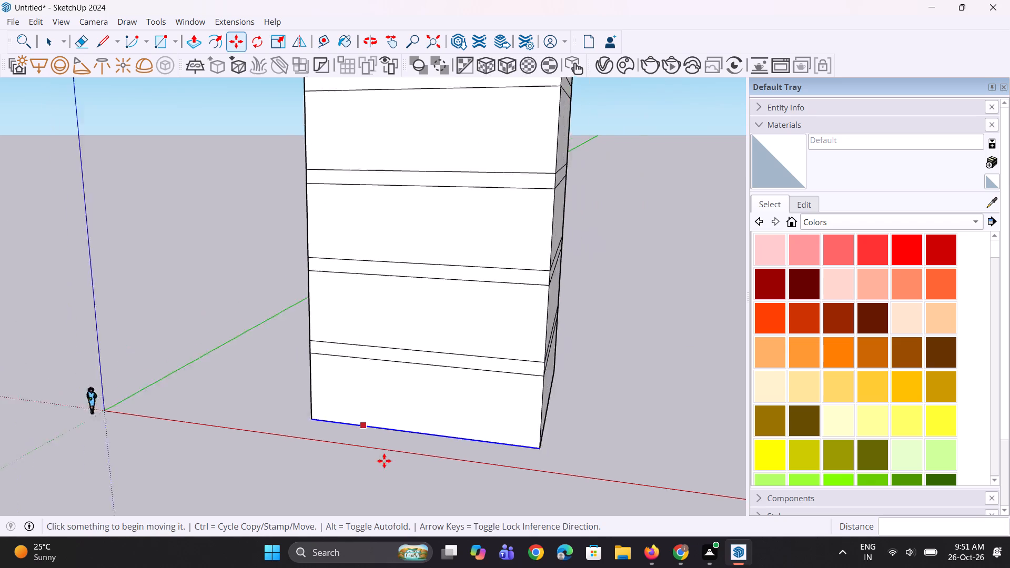
{"action": "scroll", "coordinate": [386, 500], "scroll_direction": "down", "scroll_amount": 7}
{"action": "middle_click_drag", "start_coordinate": [398, 419], "coordinate": [430, 392]}
{"action": "scroll", "coordinate": [141, 454], "scroll_direction": "up", "scroll_amount": 4}
{"action": "scroll", "coordinate": [502, 531], "scroll_direction": "up", "scroll_amount": 3}
{"action": "scroll", "coordinate": [352, 438], "scroll_direction": "down", "scroll_amount": 2}
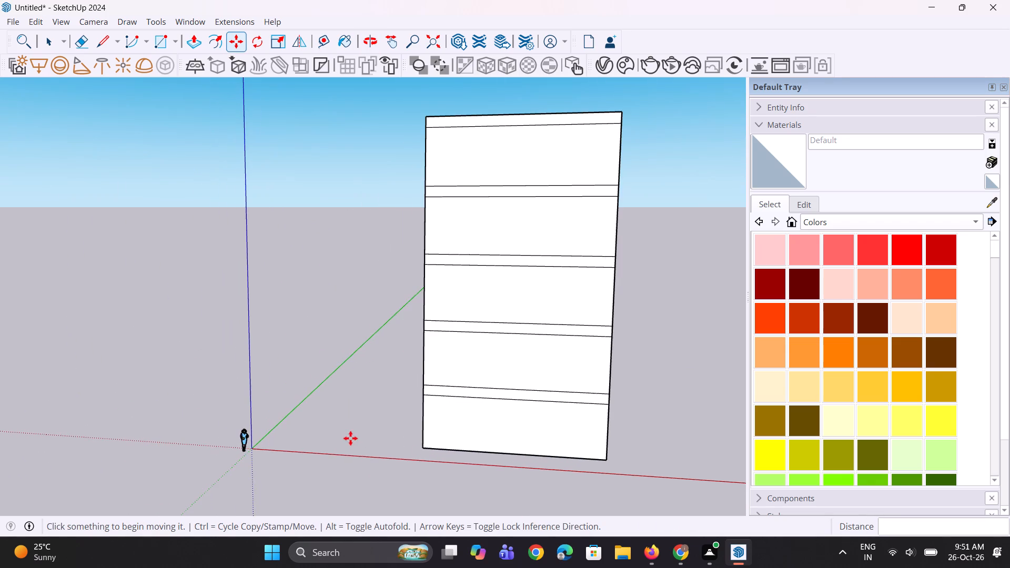
{"action": "scroll", "coordinate": [350, 438], "scroll_direction": "down", "scroll_amount": 2}
{"action": "middle_click_drag", "start_coordinate": [392, 488], "coordinate": [373, 454]}
{"action": "key", "text": "space"}
{"action": "key", "text": "space"}
{"action": "scroll", "coordinate": [327, 473], "scroll_direction": "down", "scroll_amount": 4}
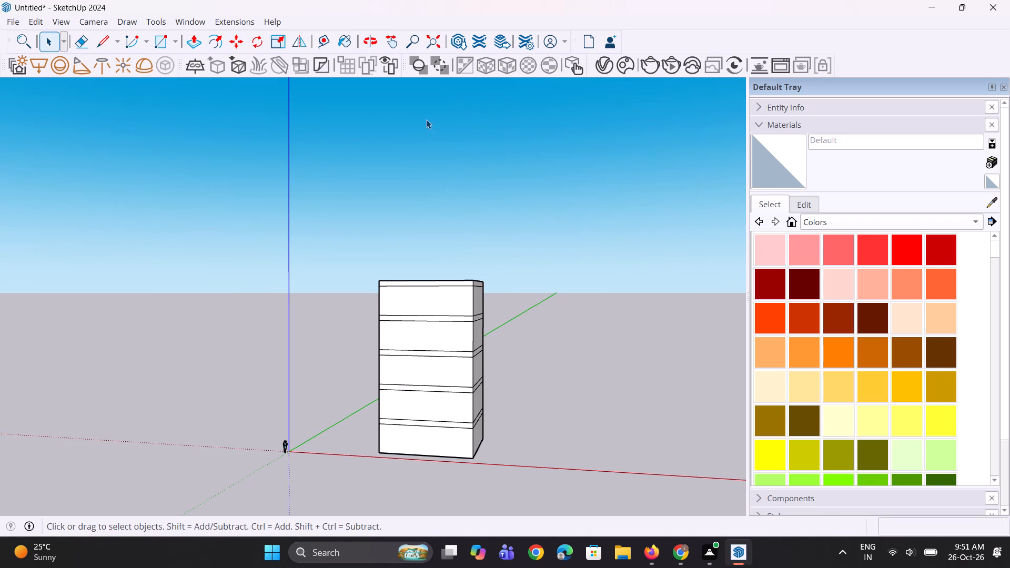
{"action": "scroll", "coordinate": [410, 109], "scroll_direction": "up", "scroll_amount": 2}
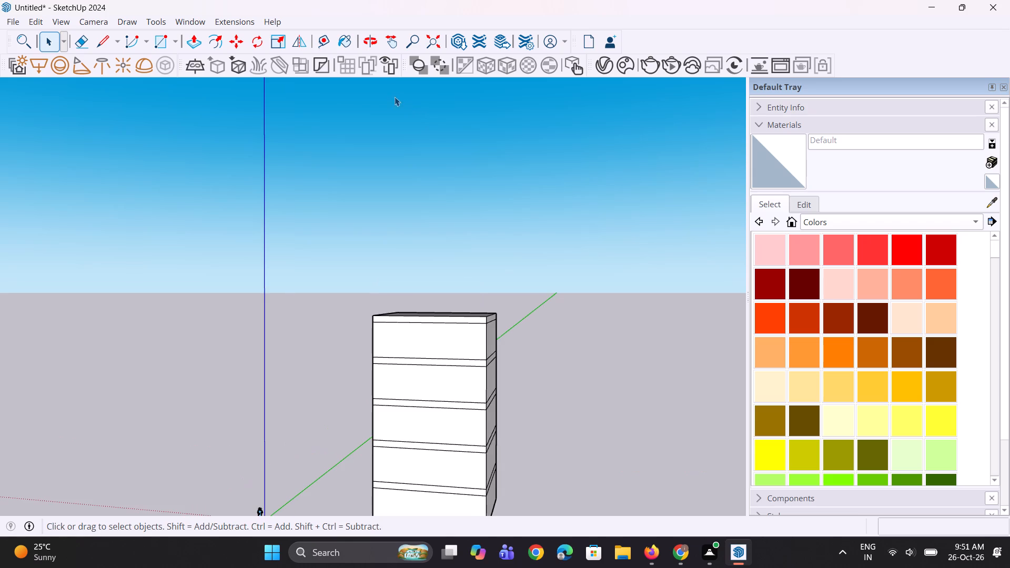
{"action": "scroll", "coordinate": [361, 113], "scroll_direction": "down", "scroll_amount": 5}
{"action": "middle_click_drag", "start_coordinate": [364, 269], "coordinate": [407, 272]}
{"action": "scroll", "coordinate": [359, 350], "scroll_direction": "up", "scroll_amount": 9}
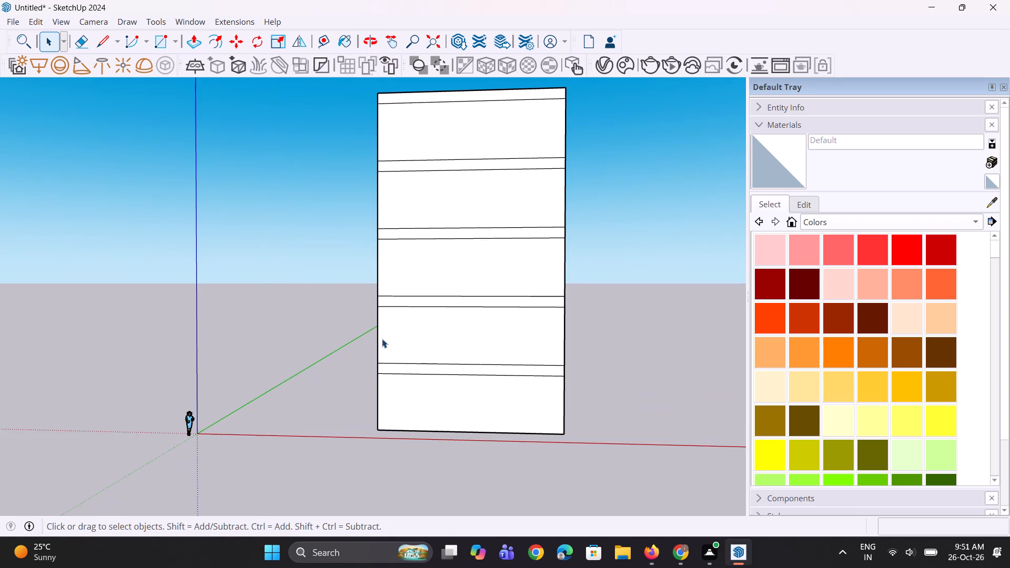
Select the front face's vertical edge segments on the origin side at the upper four storeys and copy them 45' to the opposite corner.
{"action": "left_click", "coordinate": [377, 335]}
{"action": "scroll", "coordinate": [379, 289], "scroll_direction": "up", "scroll_amount": 4}
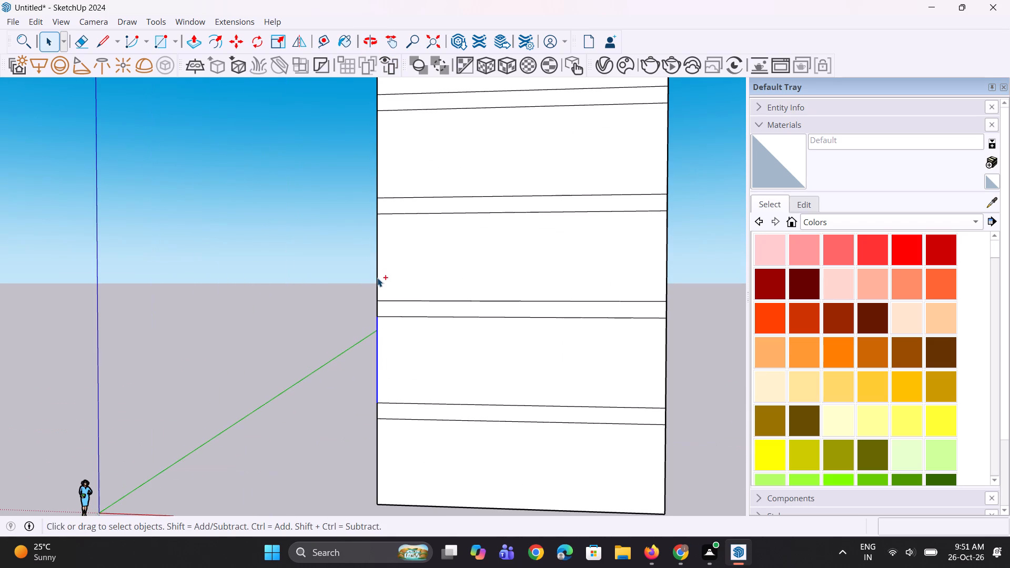
{"action": "left_click", "coordinate": [377, 278], "text": "ctrl"}
{"action": "scroll", "coordinate": [371, 334], "scroll_direction": "down", "scroll_amount": 4}
{"action": "scroll", "coordinate": [376, 225], "scroll_direction": "up", "scroll_amount": 3}
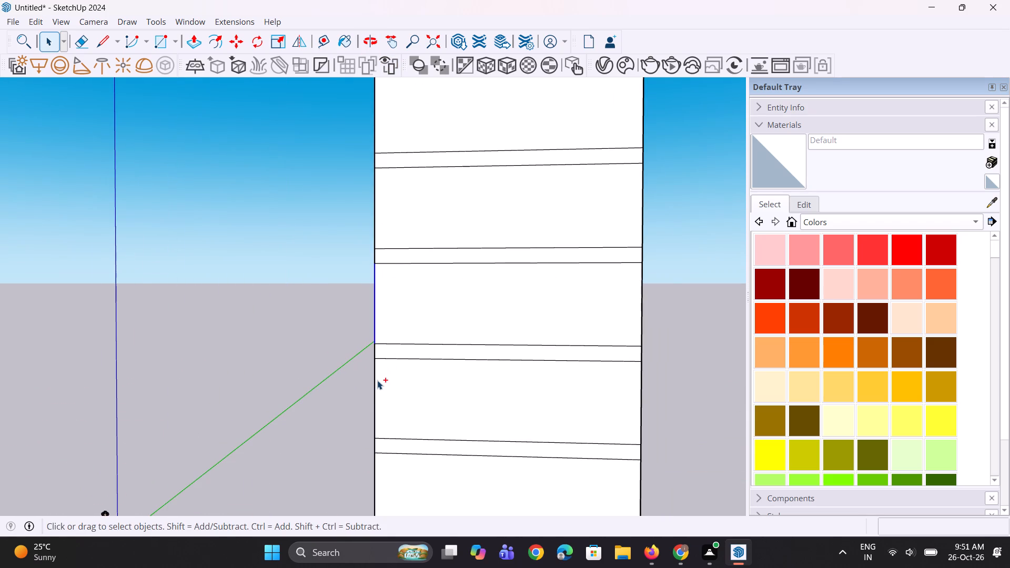
{"action": "left_click", "coordinate": [375, 382], "text": "ctrl"}
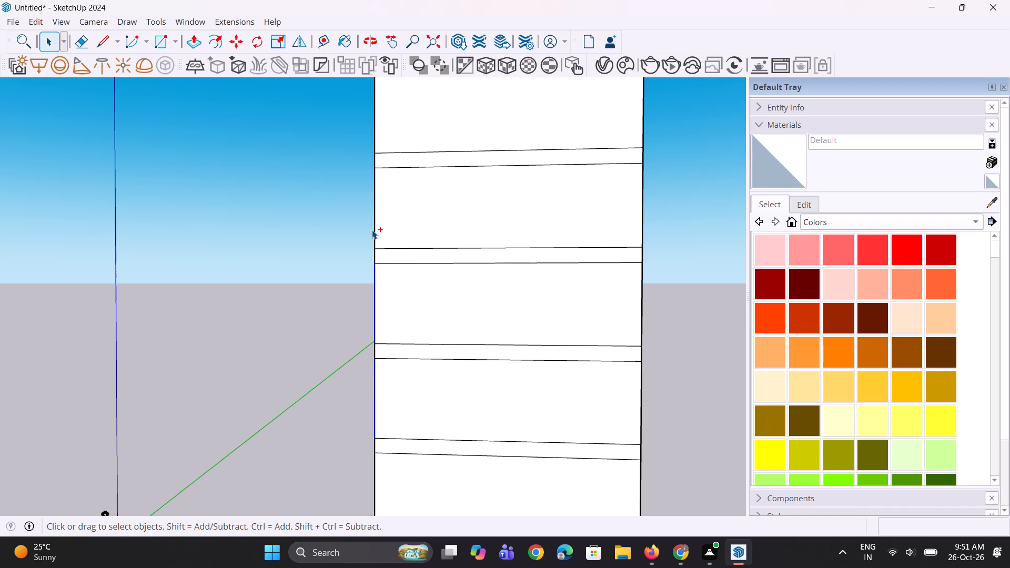
{"action": "left_click", "coordinate": [376, 224], "text": "ctrl"}
{"action": "scroll", "coordinate": [381, 310], "scroll_direction": "down", "scroll_amount": 5}
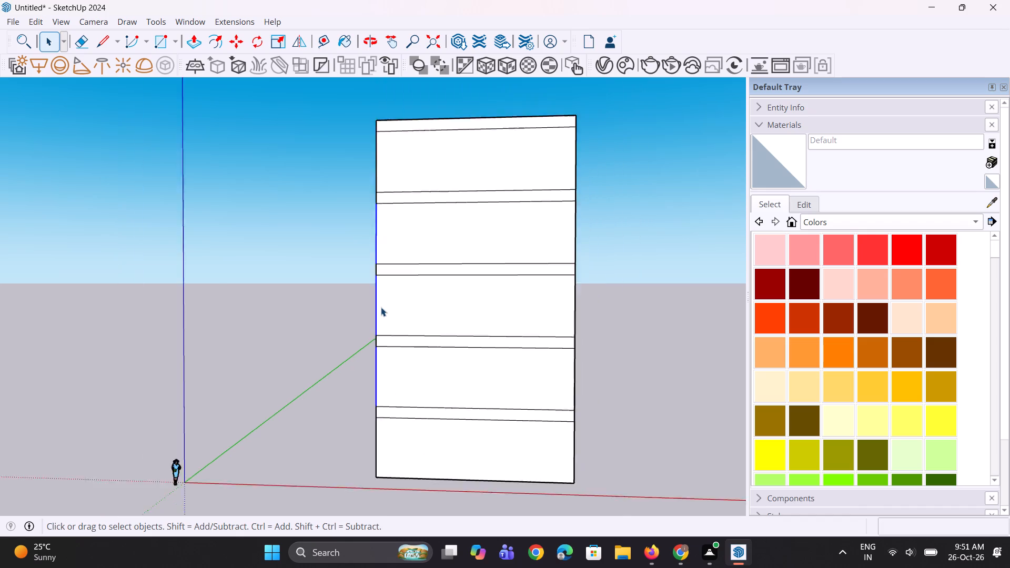
{"action": "scroll", "coordinate": [382, 211], "scroll_direction": "up", "scroll_amount": 4}
{"action": "left_click", "coordinate": [375, 187], "text": "ctrl"}
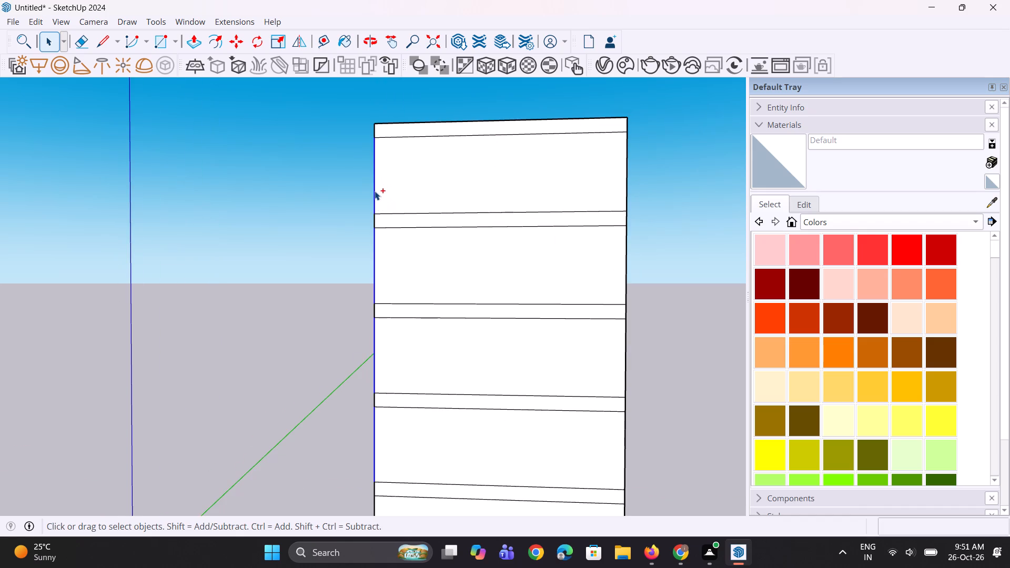
{"action": "key", "text": "m"}
{"action": "left_click", "coordinate": [378, 218]}
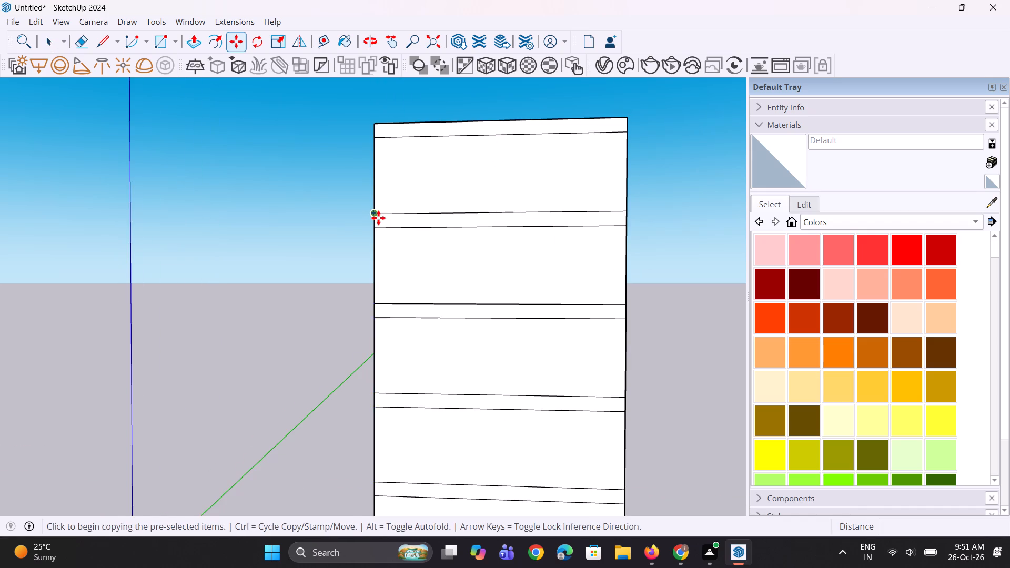
{"action": "left_click", "coordinate": [625, 210]}
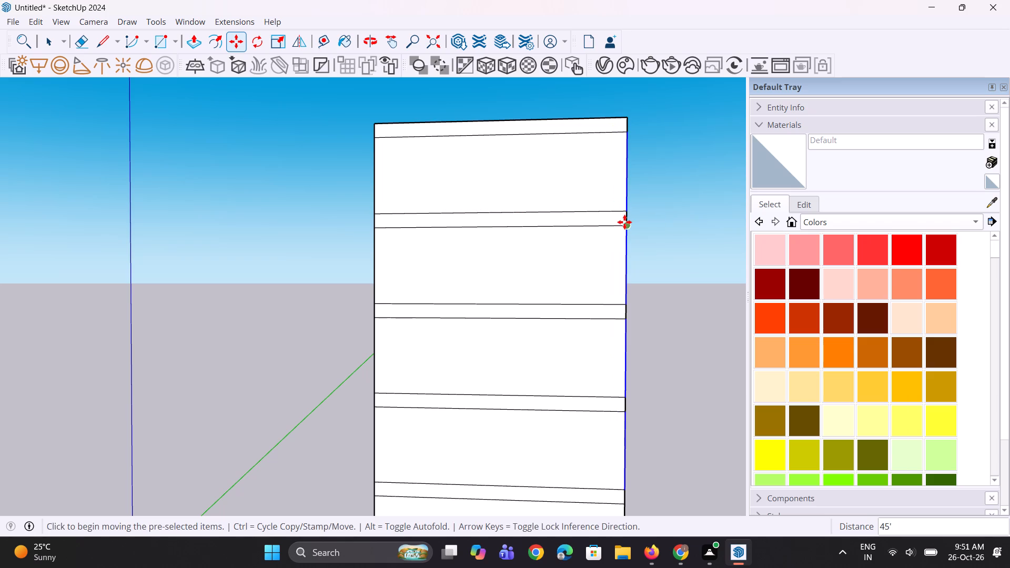
Divide the 45' edge copy with /3 to split each of the four upper storeys into three equal bays.
{"action": "type", "text": "/3"}
{"action": "key", "text": "Return"}
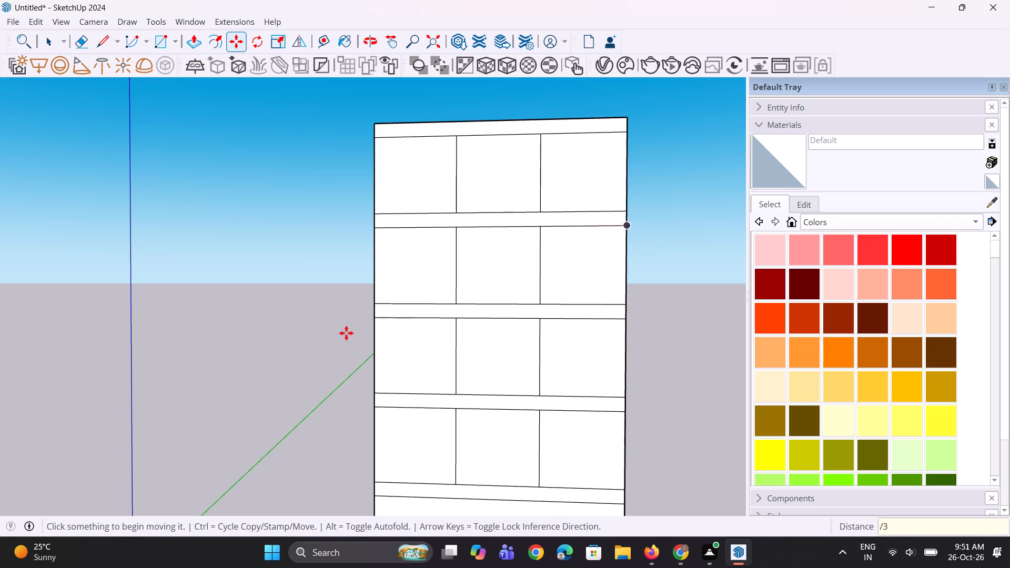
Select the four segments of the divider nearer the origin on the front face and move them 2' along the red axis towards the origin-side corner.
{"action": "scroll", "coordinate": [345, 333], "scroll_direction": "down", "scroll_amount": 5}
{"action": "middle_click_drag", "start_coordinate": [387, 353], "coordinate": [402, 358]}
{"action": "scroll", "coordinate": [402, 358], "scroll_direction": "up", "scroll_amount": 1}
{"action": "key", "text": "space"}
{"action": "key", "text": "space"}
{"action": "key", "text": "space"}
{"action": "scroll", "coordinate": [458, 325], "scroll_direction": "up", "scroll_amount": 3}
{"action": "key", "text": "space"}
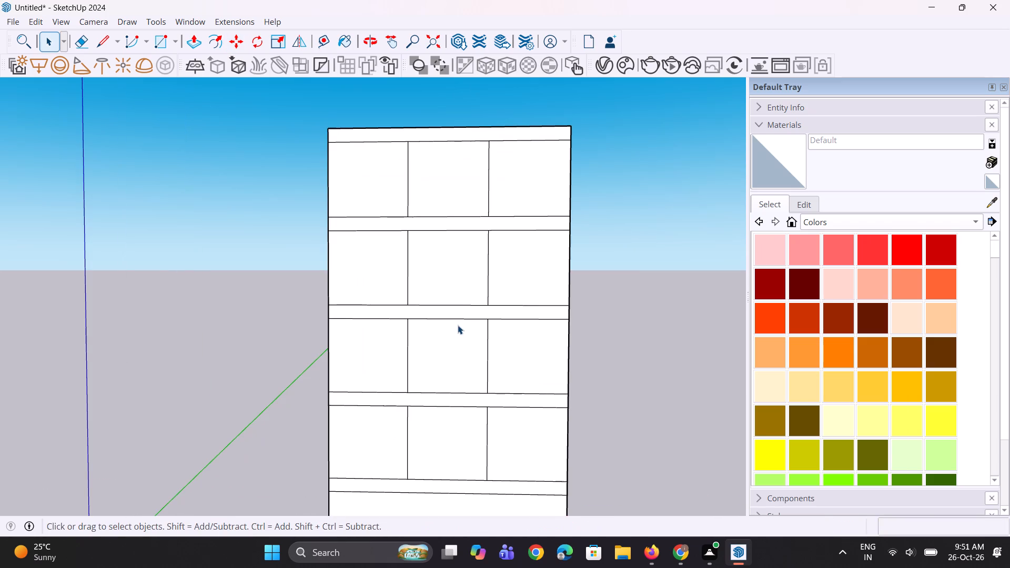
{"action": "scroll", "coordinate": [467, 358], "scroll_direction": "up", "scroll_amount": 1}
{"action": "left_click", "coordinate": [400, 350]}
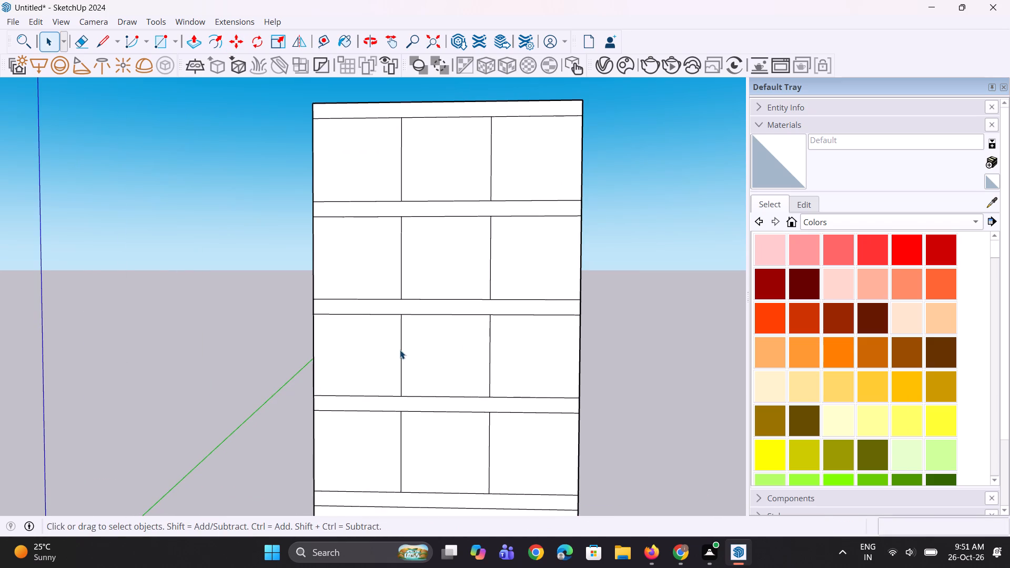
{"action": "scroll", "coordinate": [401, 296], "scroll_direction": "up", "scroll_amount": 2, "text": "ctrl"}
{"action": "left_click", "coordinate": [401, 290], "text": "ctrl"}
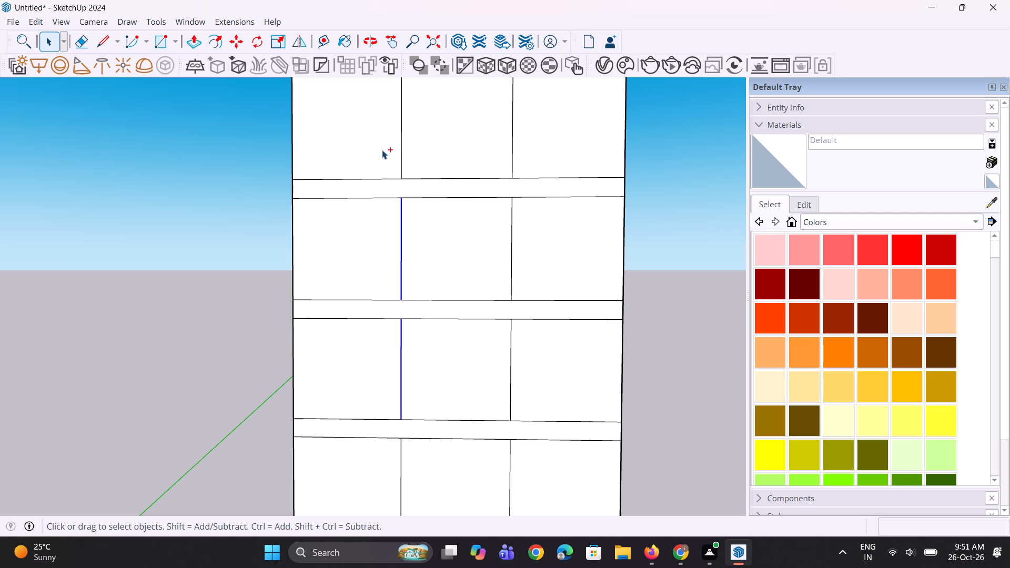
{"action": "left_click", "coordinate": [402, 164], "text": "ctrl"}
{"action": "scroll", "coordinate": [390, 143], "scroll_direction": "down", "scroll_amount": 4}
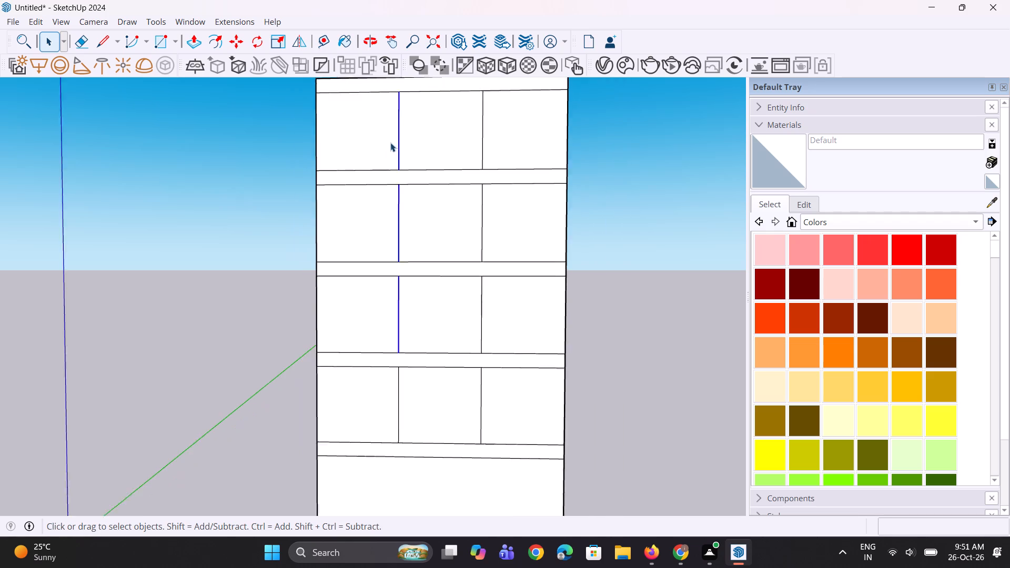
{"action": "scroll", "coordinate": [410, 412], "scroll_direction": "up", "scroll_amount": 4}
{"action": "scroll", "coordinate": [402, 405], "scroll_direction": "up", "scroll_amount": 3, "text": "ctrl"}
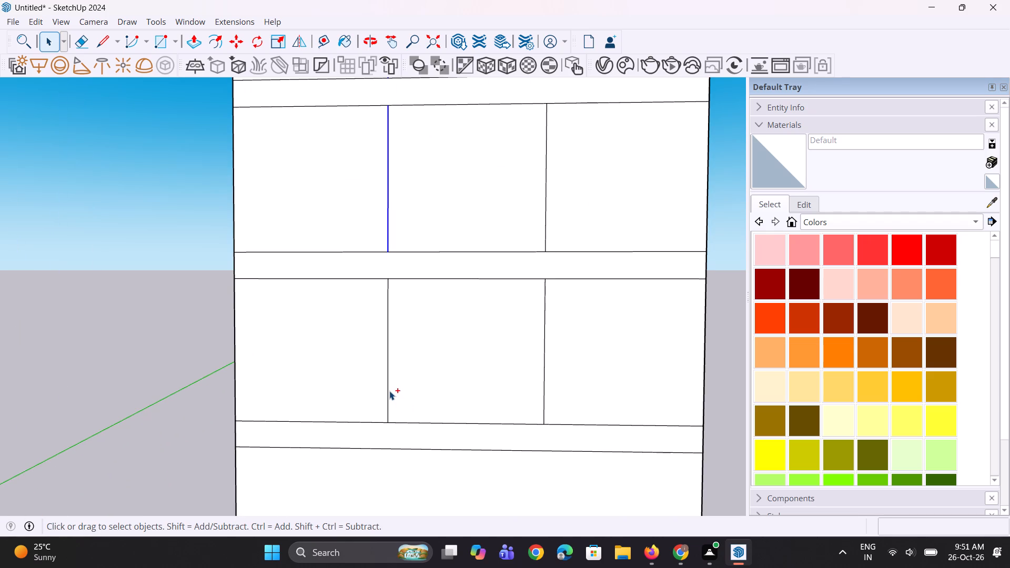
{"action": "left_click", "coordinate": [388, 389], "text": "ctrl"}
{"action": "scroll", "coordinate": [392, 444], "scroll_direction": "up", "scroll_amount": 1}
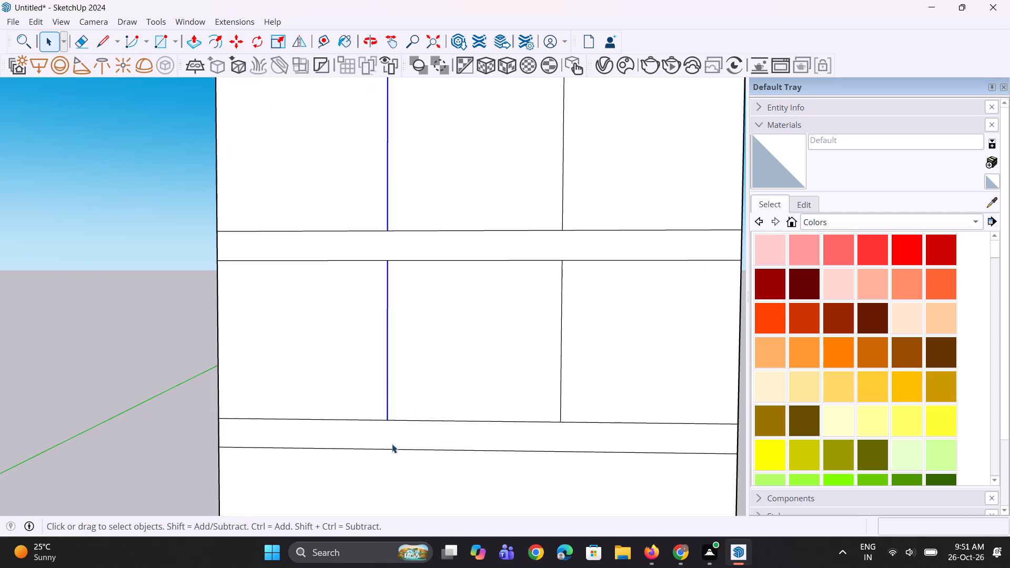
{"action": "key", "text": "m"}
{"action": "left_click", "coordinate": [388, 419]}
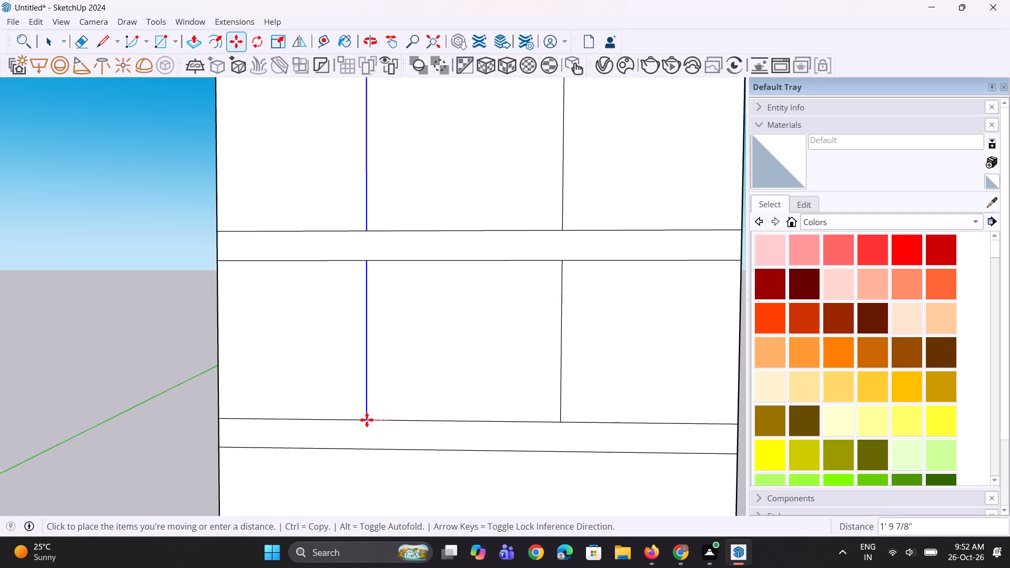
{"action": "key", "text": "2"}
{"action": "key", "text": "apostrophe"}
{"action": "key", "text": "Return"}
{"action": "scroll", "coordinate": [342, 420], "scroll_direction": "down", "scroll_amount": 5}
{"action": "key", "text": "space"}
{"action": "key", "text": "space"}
Undo the near divider's 2' move and shift the four segments of the divider farther from the origin 1'6" along red towards the far corner.
{"action": "scroll", "coordinate": [480, 391], "scroll_direction": "up", "scroll_amount": 1}
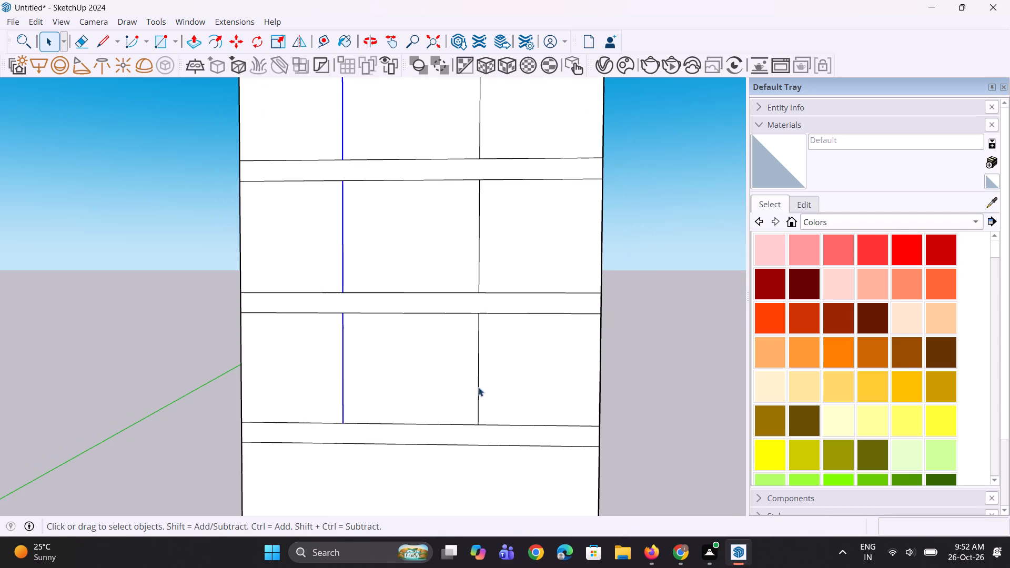
{"action": "left_click", "coordinate": [478, 392]}
{"action": "scroll", "coordinate": [483, 305], "scroll_direction": "up", "scroll_amount": 4}
{"action": "left_click", "coordinate": [477, 273], "text": "ctrl"}
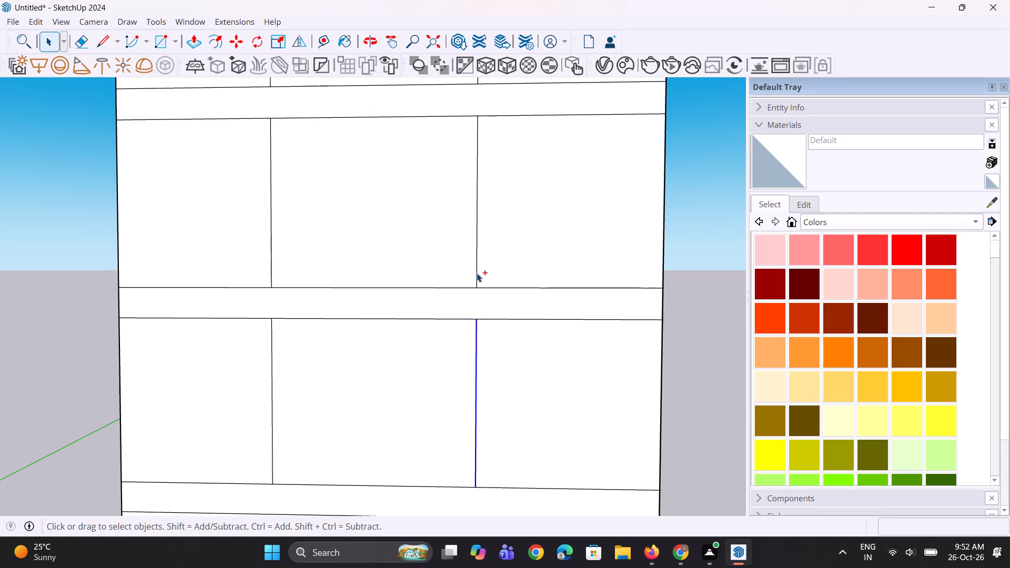
{"action": "scroll", "coordinate": [436, 343], "scroll_direction": "down", "scroll_amount": 5}
{"action": "scroll", "coordinate": [425, 411], "scroll_direction": "down", "scroll_amount": 5}
{"action": "scroll", "coordinate": [465, 224], "scroll_direction": "up", "scroll_amount": 2}
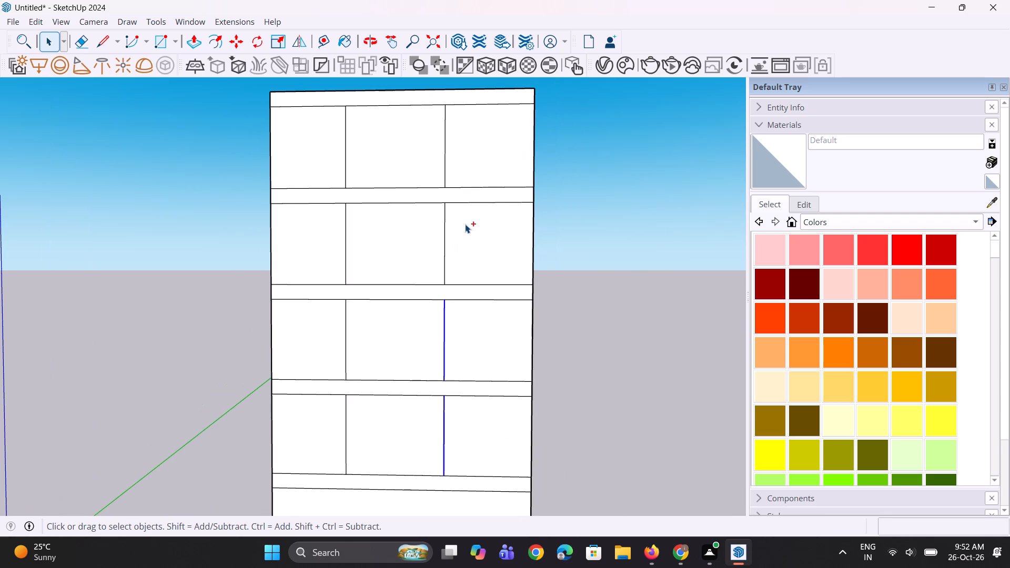
{"action": "key", "text": "ctrl+z"}
{"action": "key", "text": "space"}
{"action": "key", "text": "space"}
{"action": "scroll", "coordinate": [450, 247], "scroll_direction": "up", "scroll_amount": 3}
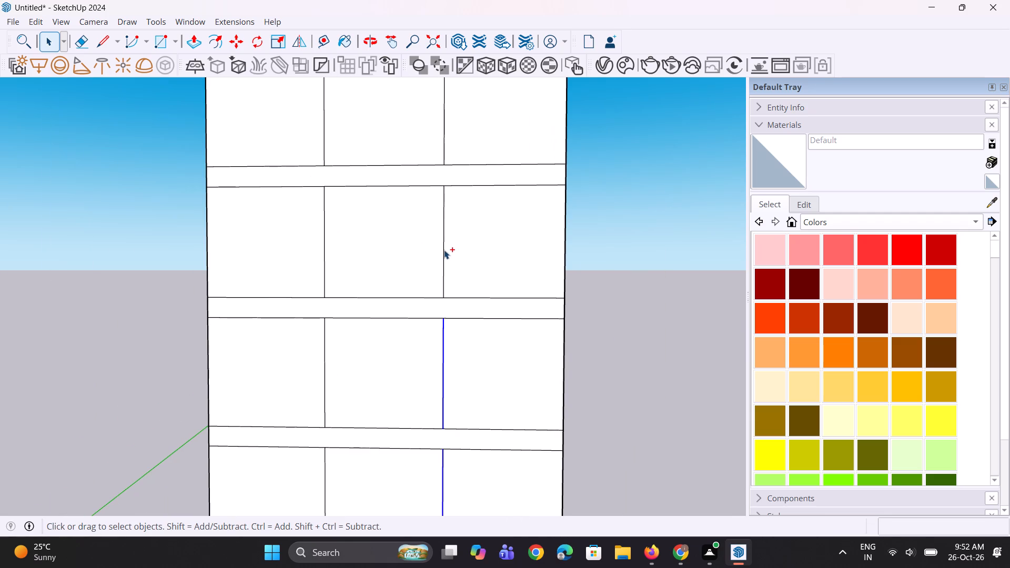
{"action": "left_click", "coordinate": [444, 250], "text": "ctrl"}
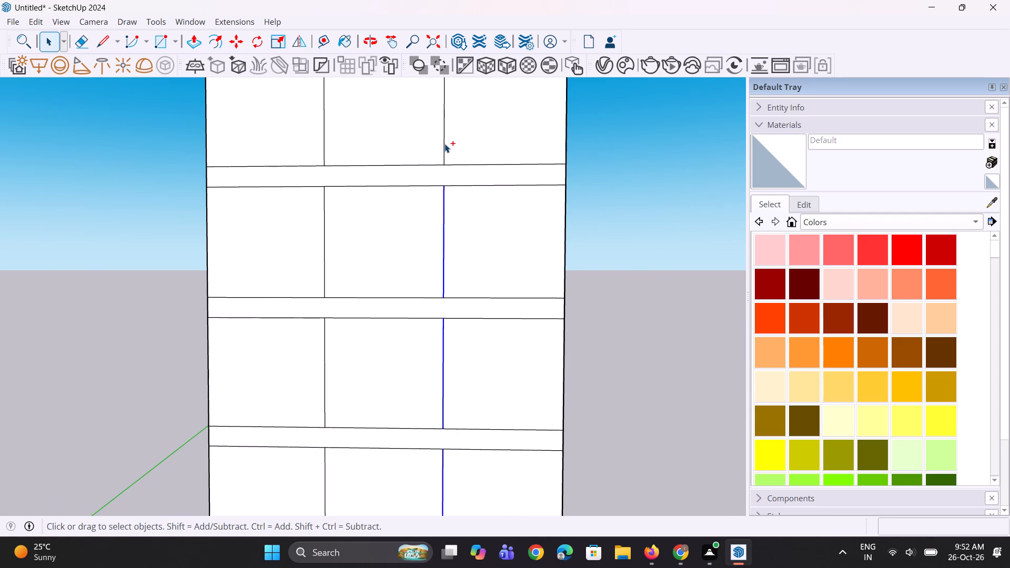
{"action": "left_click", "coordinate": [444, 144], "text": "ctrl"}
{"action": "scroll", "coordinate": [439, 209], "scroll_direction": "down", "scroll_amount": 4}
{"action": "scroll", "coordinate": [439, 209], "scroll_direction": "up", "scroll_amount": 2}
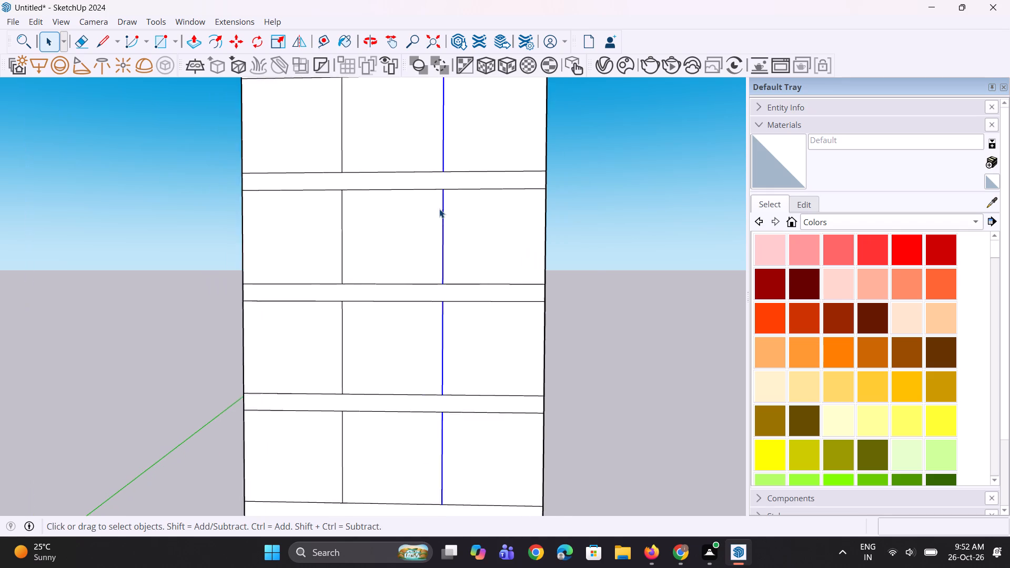
{"action": "scroll", "coordinate": [439, 209], "scroll_direction": "up", "scroll_amount": 1}
{"action": "key", "text": "m"}
{"action": "scroll", "coordinate": [451, 193], "scroll_direction": "up", "scroll_amount": 3}
{"action": "left_click", "coordinate": [442, 156]}
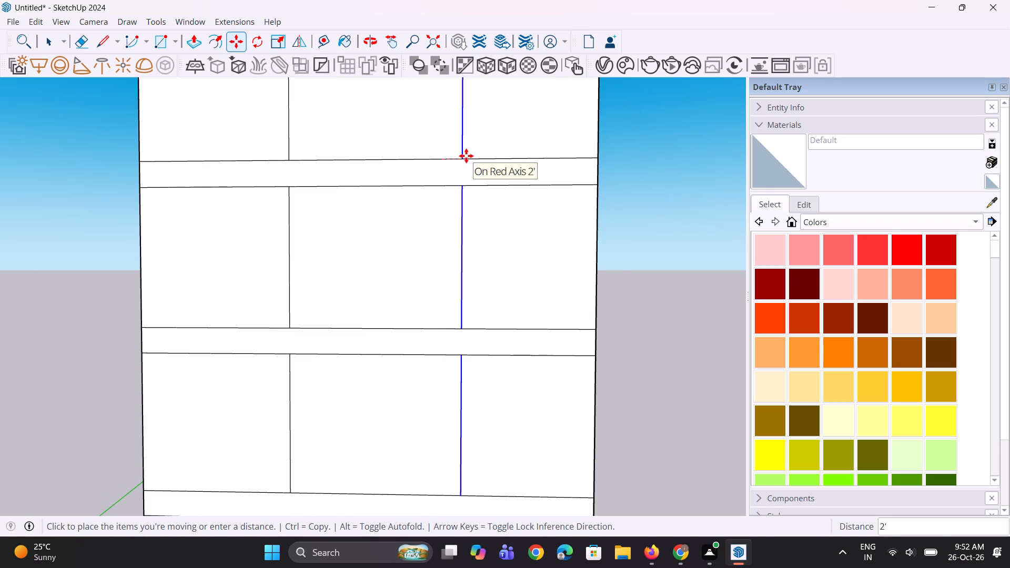
{"action": "type", "text": "1'6\""}
{"action": "key", "text": "Return"}
{"action": "scroll", "coordinate": [433, 185], "scroll_direction": "down", "scroll_amount": 6}
{"action": "key", "text": "space"}
{"action": "key", "text": "space"}
{"action": "left_click", "coordinate": [615, 272]}
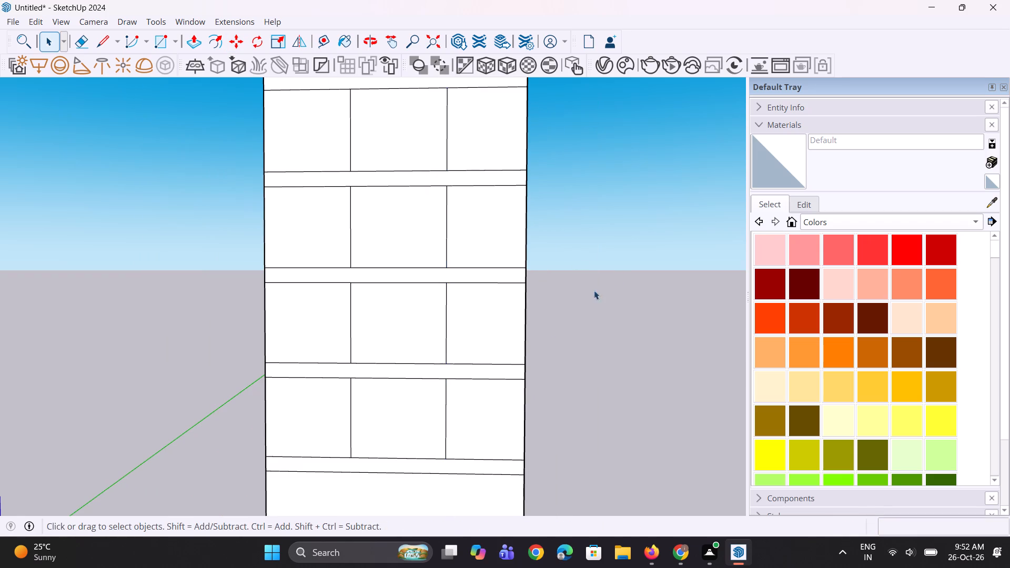
Select the four segments of the divider nearer the origin and move them 1'6" along the red axis towards the origin-side corner, widening the middle bay.
{"action": "scroll", "coordinate": [401, 438], "scroll_direction": "up", "scroll_amount": 3}
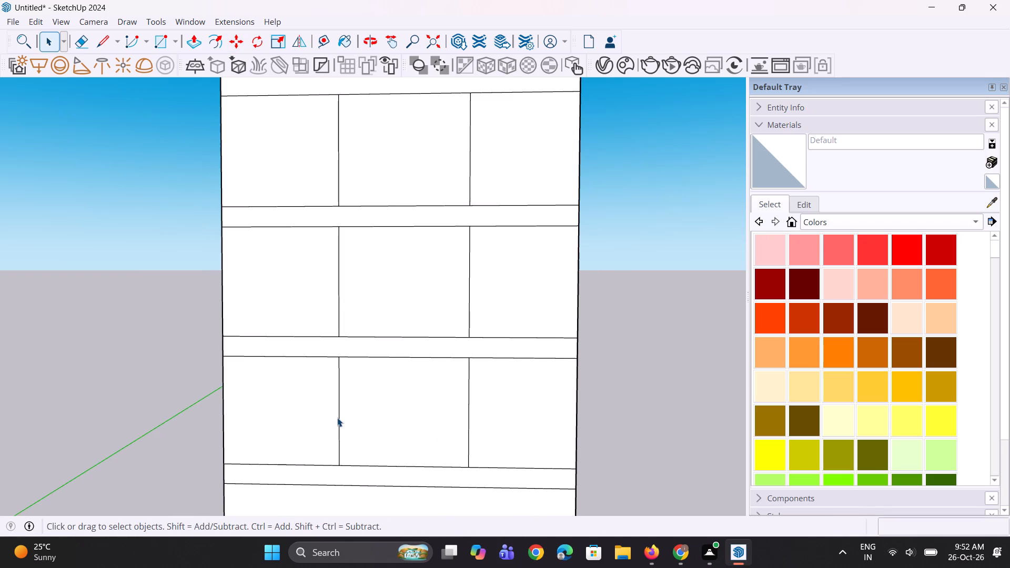
{"action": "left_click", "coordinate": [338, 418]}
{"action": "scroll", "coordinate": [346, 334], "scroll_direction": "up", "scroll_amount": 2}
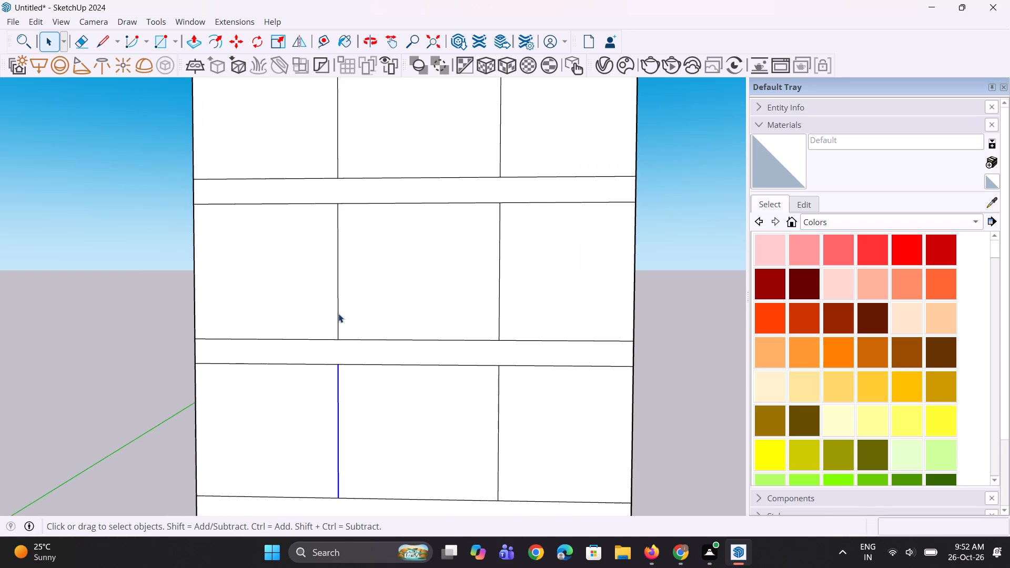
{"action": "left_click", "coordinate": [338, 313], "text": "ctrl"}
{"action": "scroll", "coordinate": [349, 417], "scroll_direction": "down", "scroll_amount": 11}
{"action": "scroll", "coordinate": [326, 290], "scroll_direction": "up", "scroll_amount": 8}
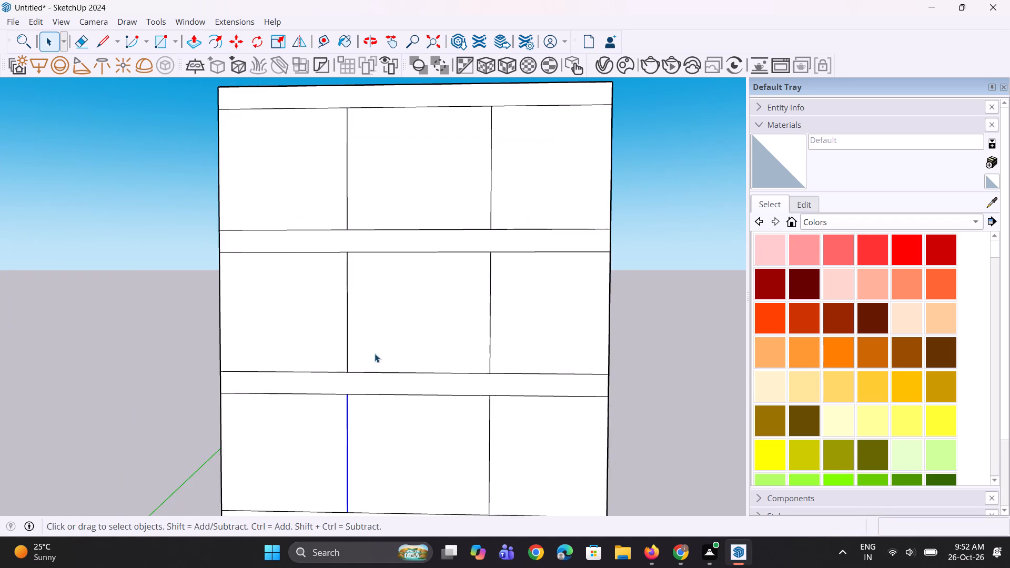
{"action": "scroll", "coordinate": [375, 353], "scroll_direction": "up", "scroll_amount": 5}
{"action": "left_click", "coordinate": [344, 297], "text": "ctrl"}
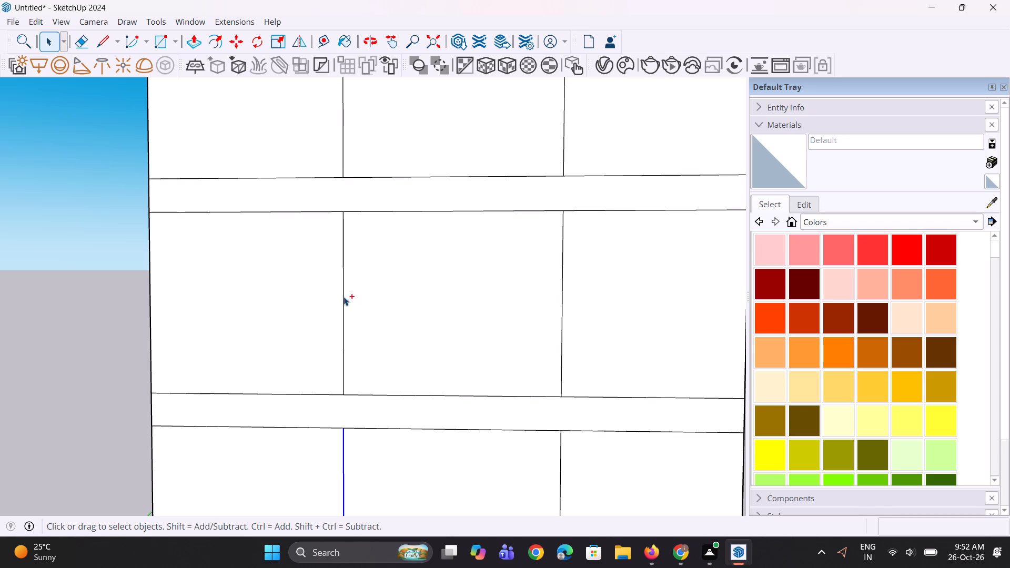
{"action": "scroll", "coordinate": [340, 186], "scroll_direction": "up", "scroll_amount": 1, "text": "ctrl"}
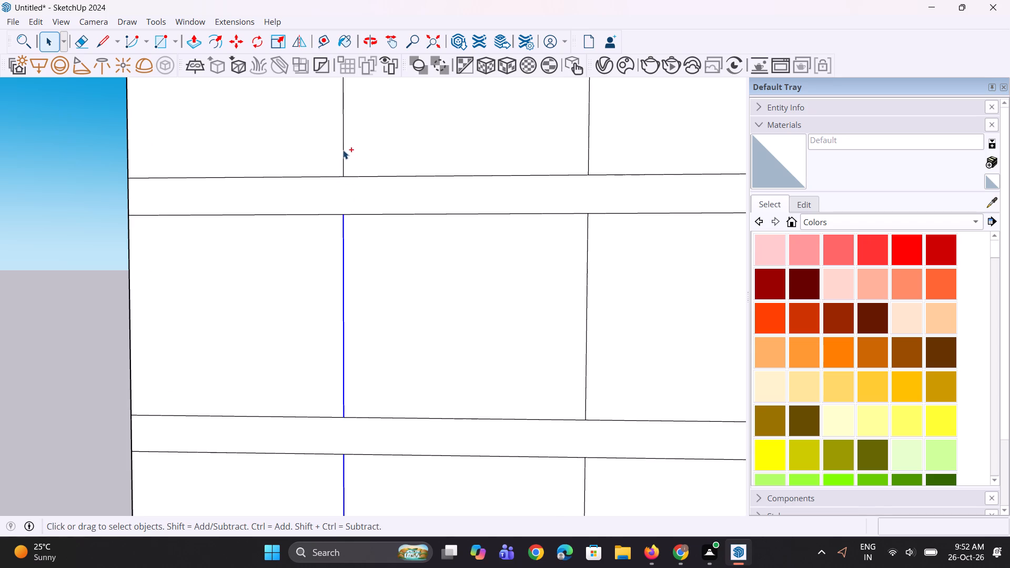
{"action": "left_click", "coordinate": [343, 150], "text": "ctrl"}
{"action": "key", "text": "m"}
{"action": "scroll", "coordinate": [325, 175], "scroll_direction": "up", "scroll_amount": 2}
{"action": "left_click", "coordinate": [349, 175]}
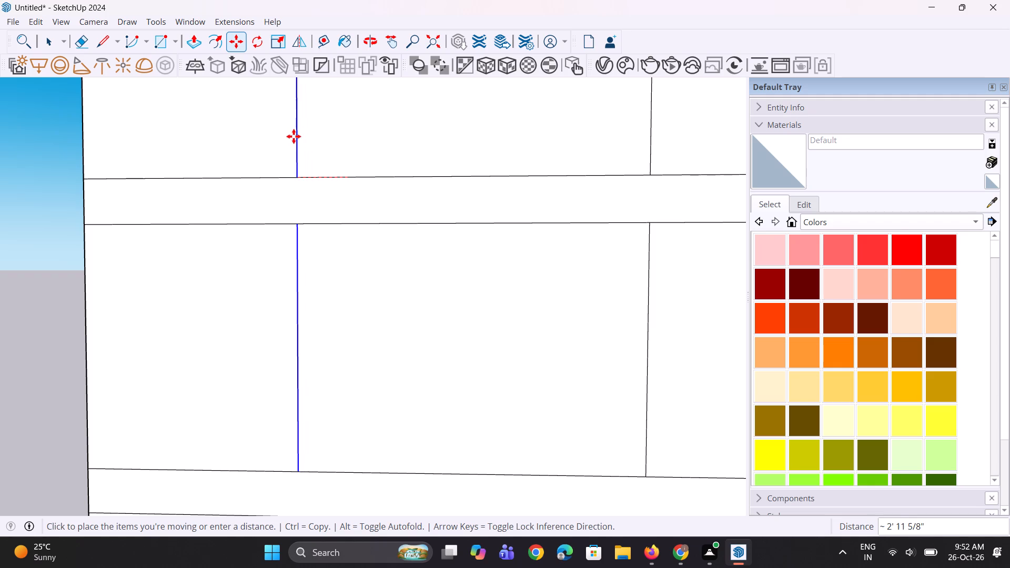
{"action": "type", "text": "1'6\""}
{"action": "key", "text": "Return"}
{"action": "scroll", "coordinate": [380, 172], "scroll_direction": "down", "scroll_amount": 4}
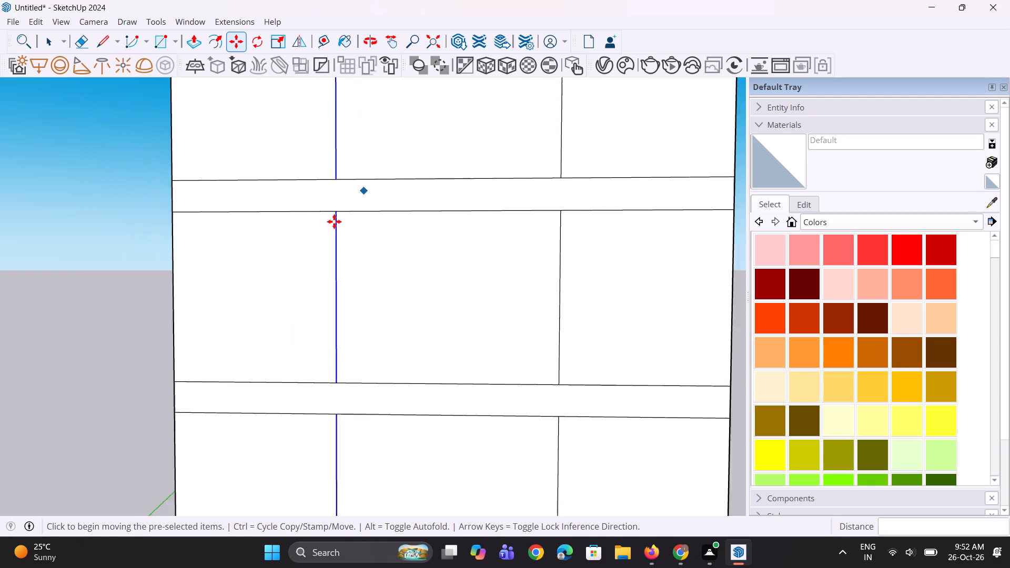
{"action": "scroll", "coordinate": [334, 221], "scroll_direction": "down", "scroll_amount": 6}
{"action": "key", "text": "space"}
{"action": "key", "text": "space"}
{"action": "left_click", "coordinate": [658, 365]}
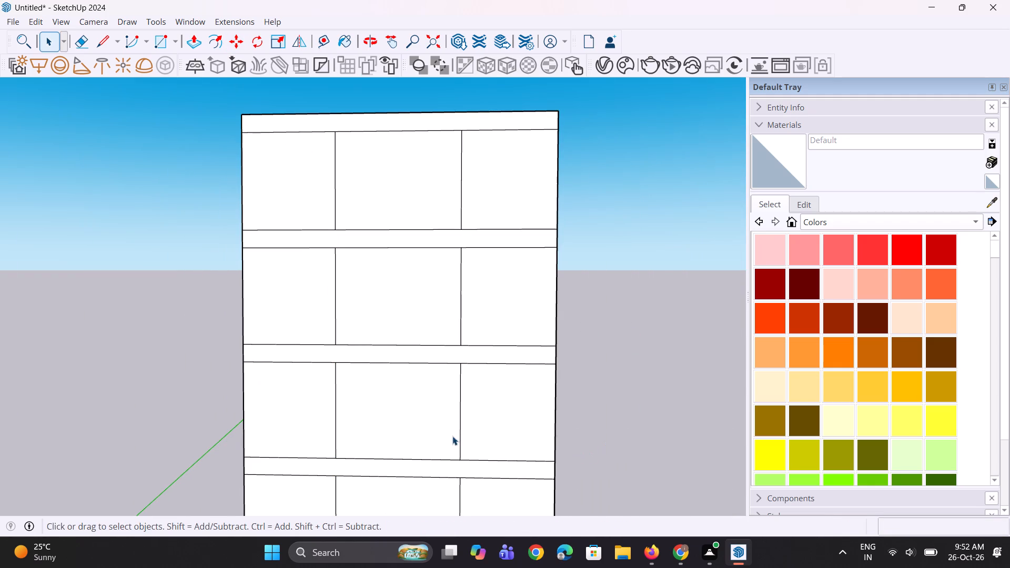
Draw vertical lines across the four bands below the upper storeys to make the divider nearer the origin continuous, each about 2'6 7/8" long.
{"action": "scroll", "coordinate": [452, 436], "scroll_direction": "down", "scroll_amount": 3}
{"action": "middle_click_drag", "start_coordinate": [442, 433], "coordinate": [428, 439]}
{"action": "scroll", "coordinate": [417, 446], "scroll_direction": "down", "scroll_amount": 4}
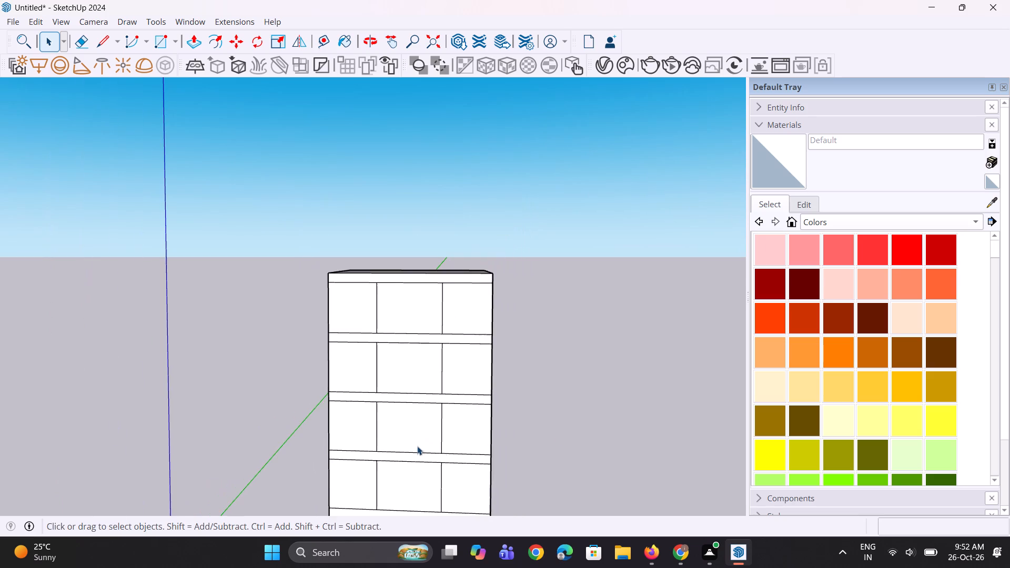
{"action": "middle_click_drag", "start_coordinate": [545, 434], "coordinate": [522, 426]}
{"action": "scroll", "coordinate": [493, 442], "scroll_direction": "down", "scroll_amount": 3}
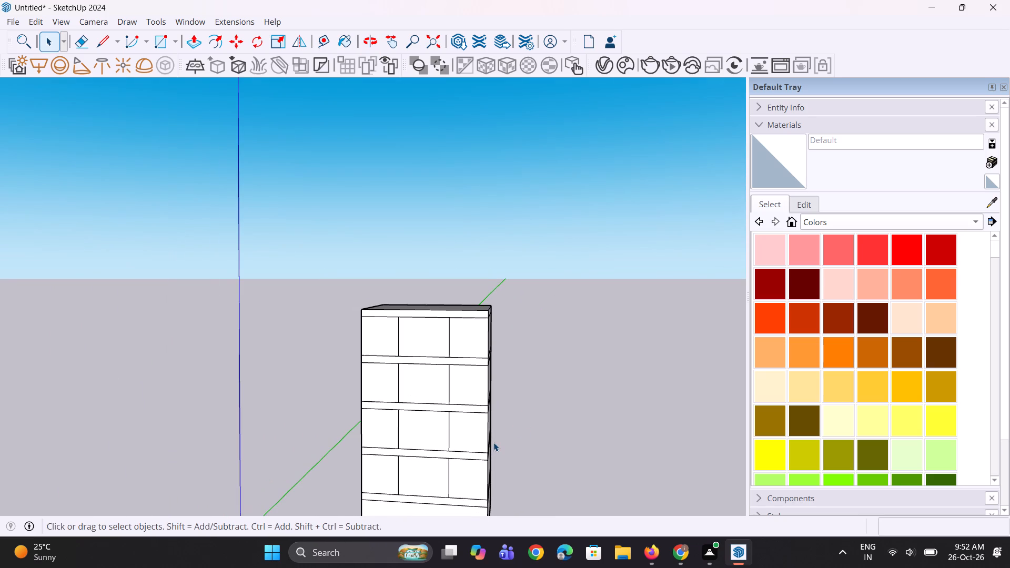
{"action": "scroll", "coordinate": [427, 404], "scroll_direction": "up", "scroll_amount": 6}
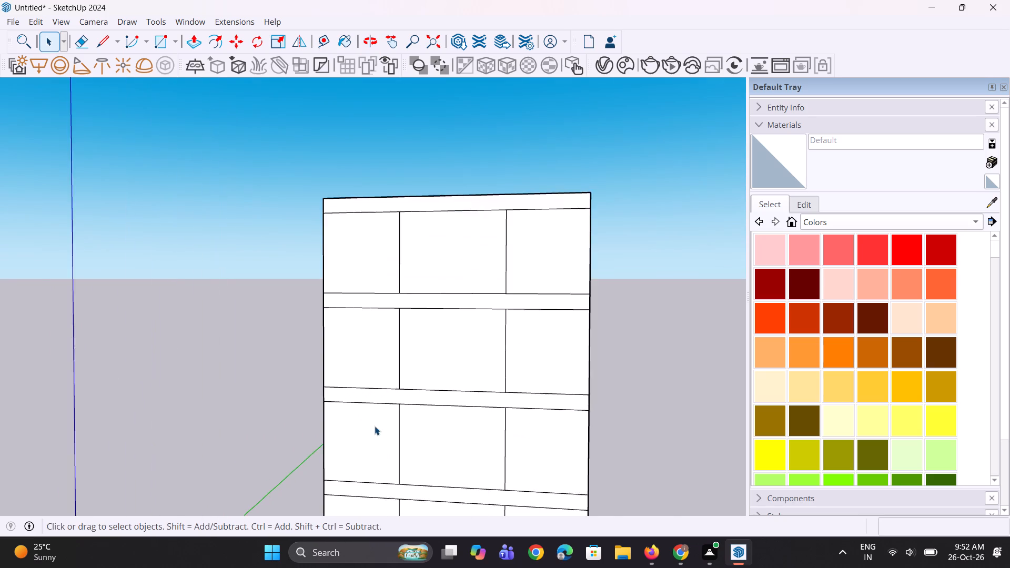
{"action": "scroll", "coordinate": [375, 426], "scroll_direction": "up", "scroll_amount": 4}
{"action": "key", "text": "l"}
{"action": "scroll", "coordinate": [409, 404], "scroll_direction": "up", "scroll_amount": 1}
{"action": "scroll", "coordinate": [409, 404], "scroll_direction": "down", "scroll_amount": 3}
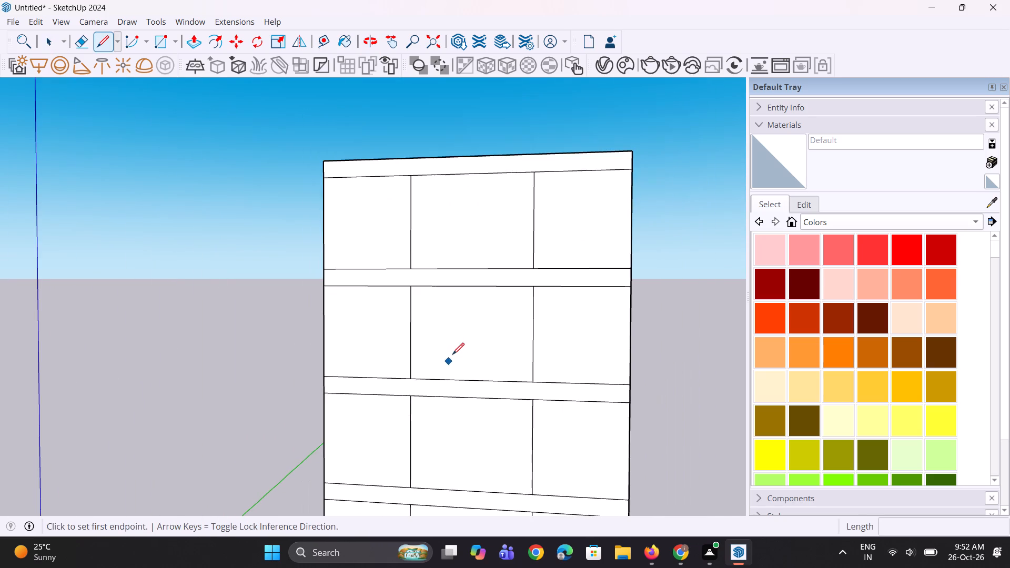
{"action": "scroll", "coordinate": [452, 352], "scroll_direction": "up", "scroll_amount": 6}
{"action": "left_click", "coordinate": [375, 208]}
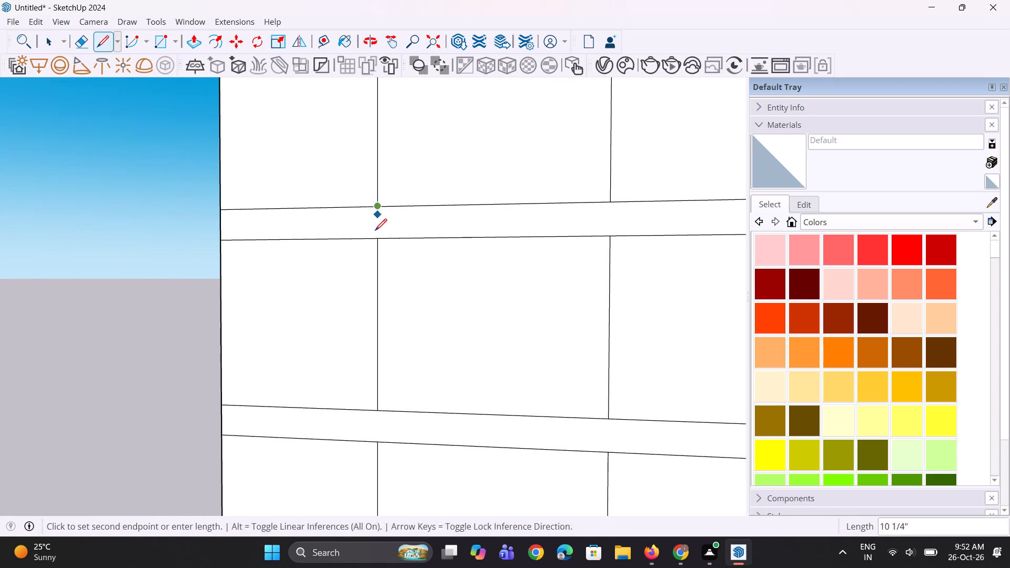
{"action": "left_click", "coordinate": [376, 244]}
{"action": "scroll", "coordinate": [380, 241], "scroll_direction": "down", "scroll_amount": 5}
{"action": "scroll", "coordinate": [378, 440], "scroll_direction": "up", "scroll_amount": 8}
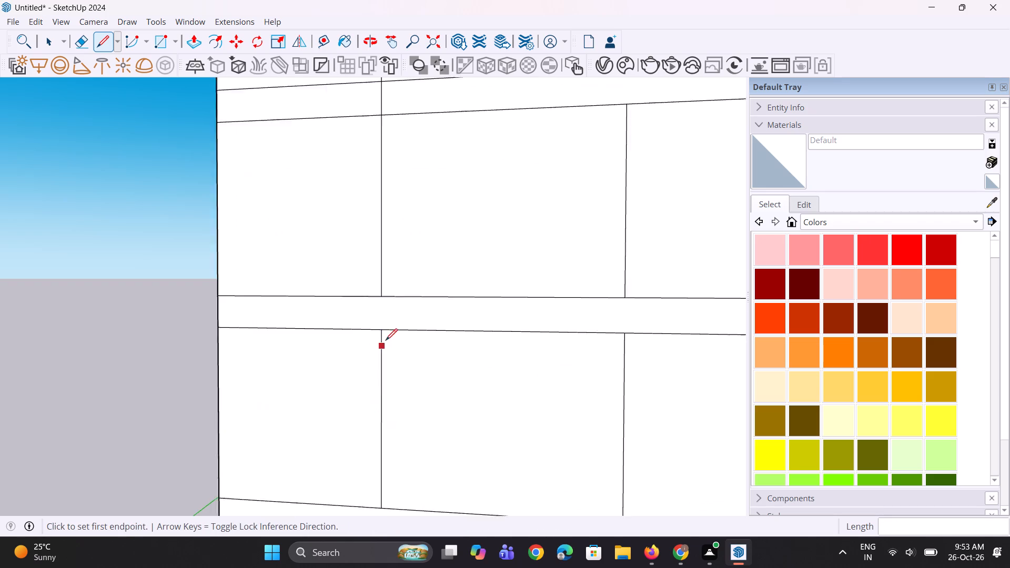
{"action": "scroll", "coordinate": [386, 340], "scroll_direction": "up", "scroll_amount": 1}
{"action": "left_click", "coordinate": [382, 272]}
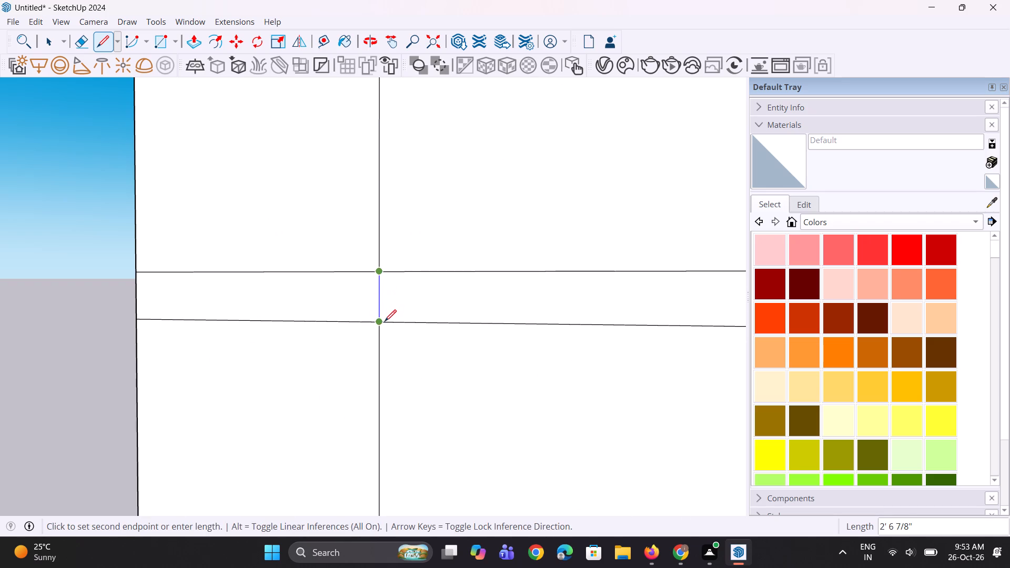
{"action": "left_click", "coordinate": [379, 321]}
{"action": "scroll", "coordinate": [398, 319], "scroll_direction": "down", "scroll_amount": 11}
{"action": "scroll", "coordinate": [387, 499], "scroll_direction": "up", "scroll_amount": 5}
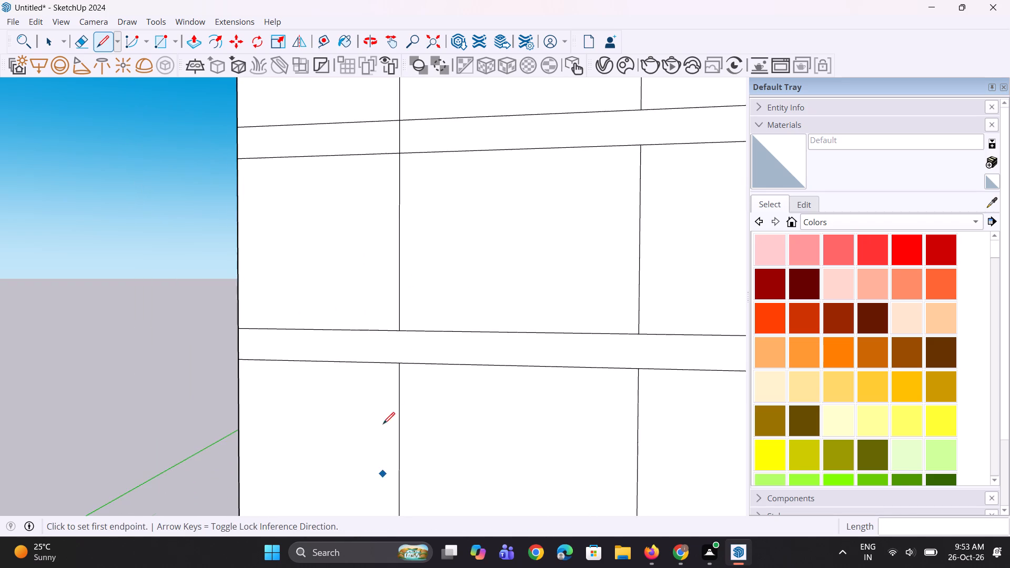
{"action": "scroll", "coordinate": [401, 368], "scroll_direction": "up", "scroll_amount": 4}
{"action": "scroll", "coordinate": [415, 324], "scroll_direction": "up", "scroll_amount": 4}
{"action": "left_click", "coordinate": [387, 307]}
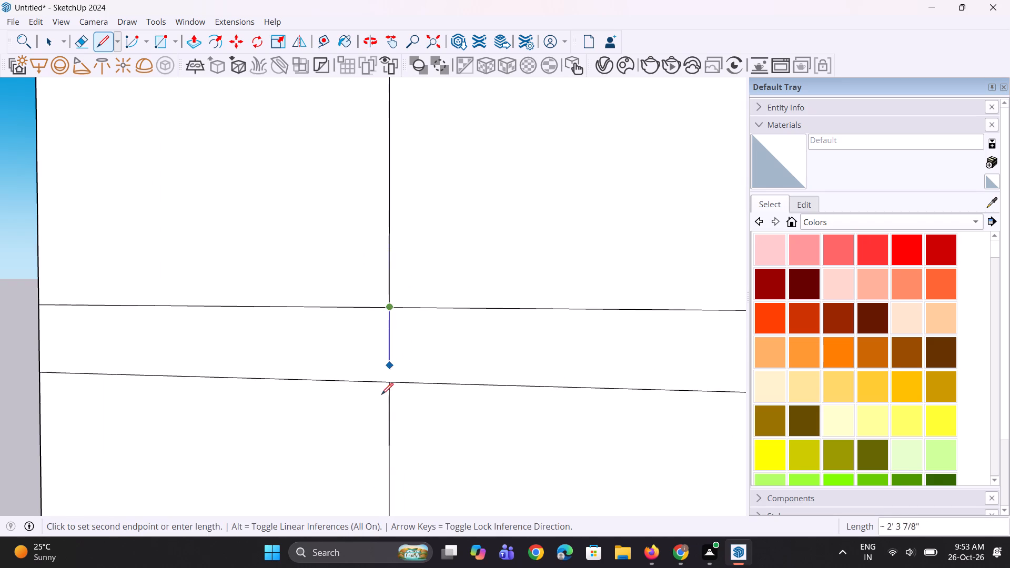
{"action": "left_click", "coordinate": [387, 383]}
{"action": "scroll", "coordinate": [401, 358], "scroll_direction": "down", "scroll_amount": 17}
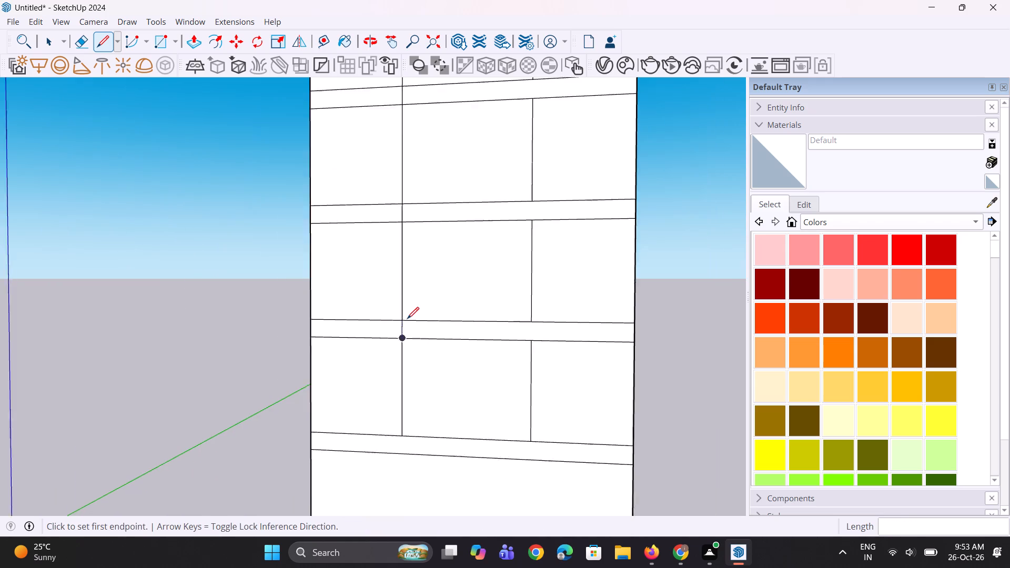
{"action": "scroll", "coordinate": [413, 461], "scroll_direction": "up", "scroll_amount": 9}
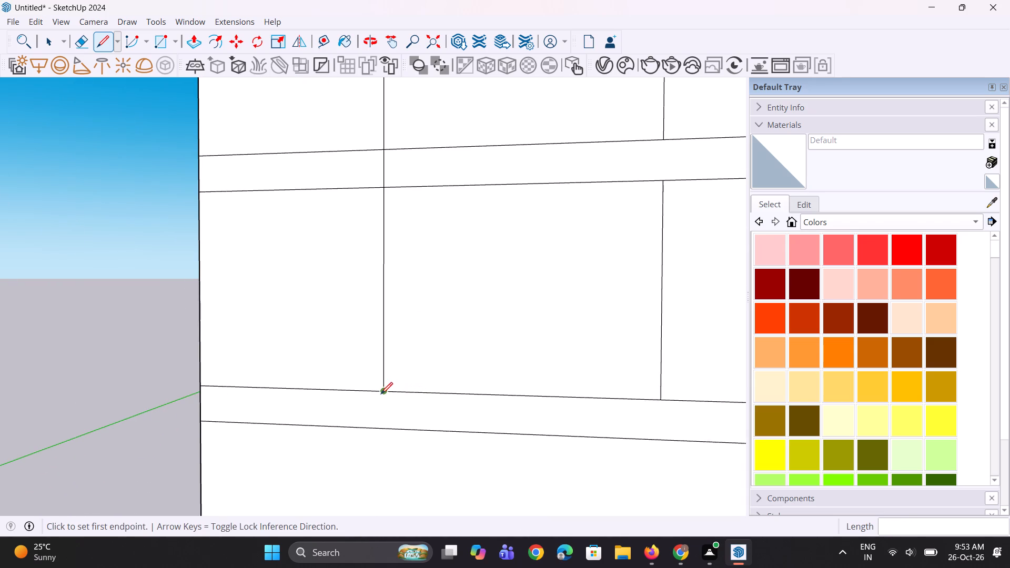
{"action": "left_click", "coordinate": [381, 394]}
{"action": "left_click", "coordinate": [380, 429]}
Draw matching vertical lines about 2'6 7/8" long across the same four bands to make the divider farther from the origin continuous.
{"action": "scroll", "coordinate": [331, 425], "scroll_direction": "down", "scroll_amount": 6}
{"action": "scroll", "coordinate": [514, 407], "scroll_direction": "up", "scroll_amount": 3}
{"action": "left_click", "coordinate": [512, 409]}
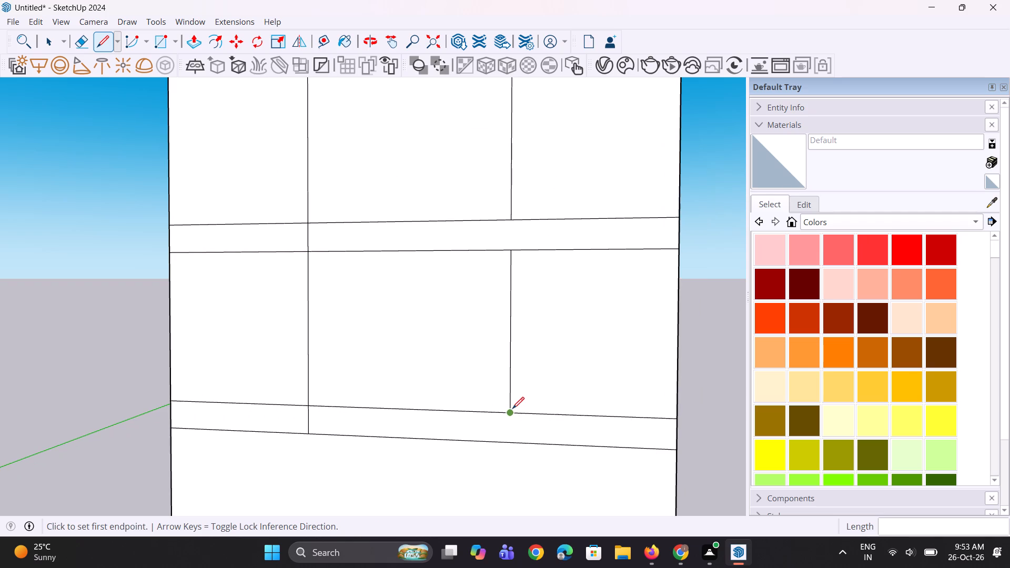
{"action": "left_click", "coordinate": [511, 440]}
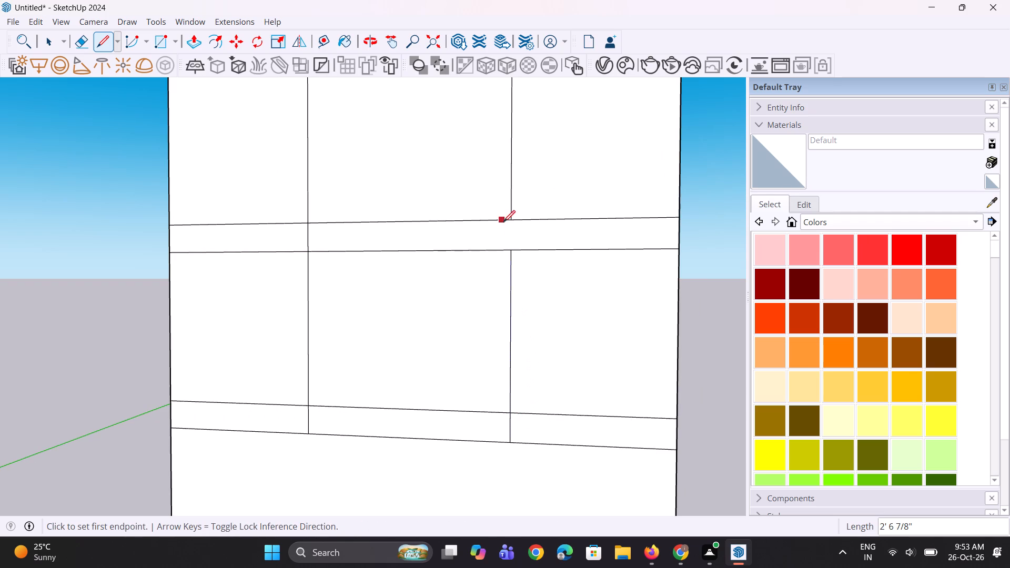
{"action": "left_click", "coordinate": [512, 221]}
{"action": "left_click", "coordinate": [511, 252]}
{"action": "scroll", "coordinate": [501, 400], "scroll_direction": "down", "scroll_amount": 6}
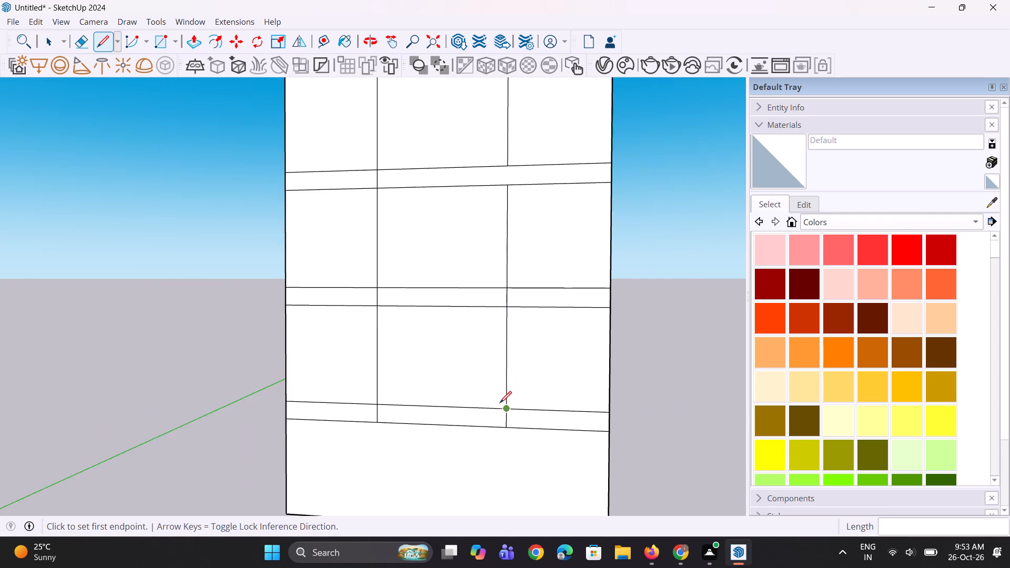
{"action": "scroll", "coordinate": [500, 403], "scroll_direction": "down", "scroll_amount": 5}
{"action": "scroll", "coordinate": [527, 248], "scroll_direction": "up", "scroll_amount": 10}
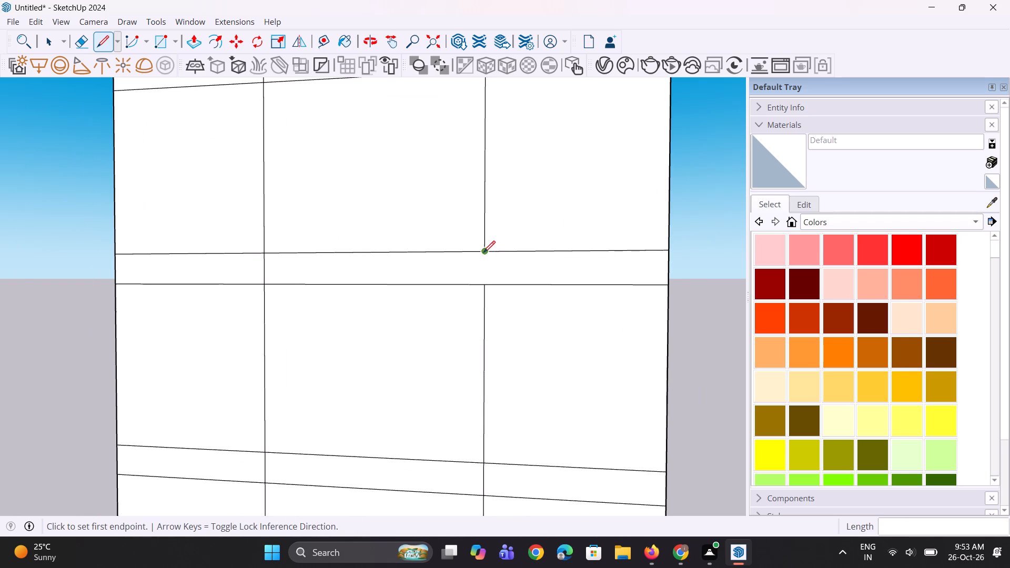
{"action": "left_click", "coordinate": [483, 252]}
{"action": "left_click", "coordinate": [486, 285]}
{"action": "scroll", "coordinate": [483, 403], "scroll_direction": "down", "scroll_amount": 4}
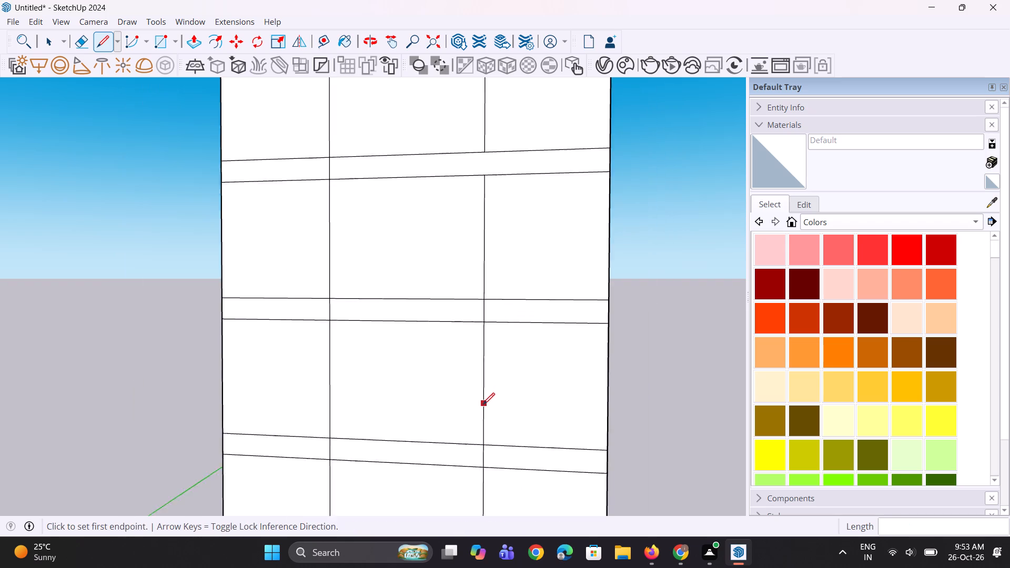
{"action": "scroll", "coordinate": [483, 404], "scroll_direction": "down", "scroll_amount": 6}
{"action": "scroll", "coordinate": [493, 286], "scroll_direction": "up", "scroll_amount": 17}
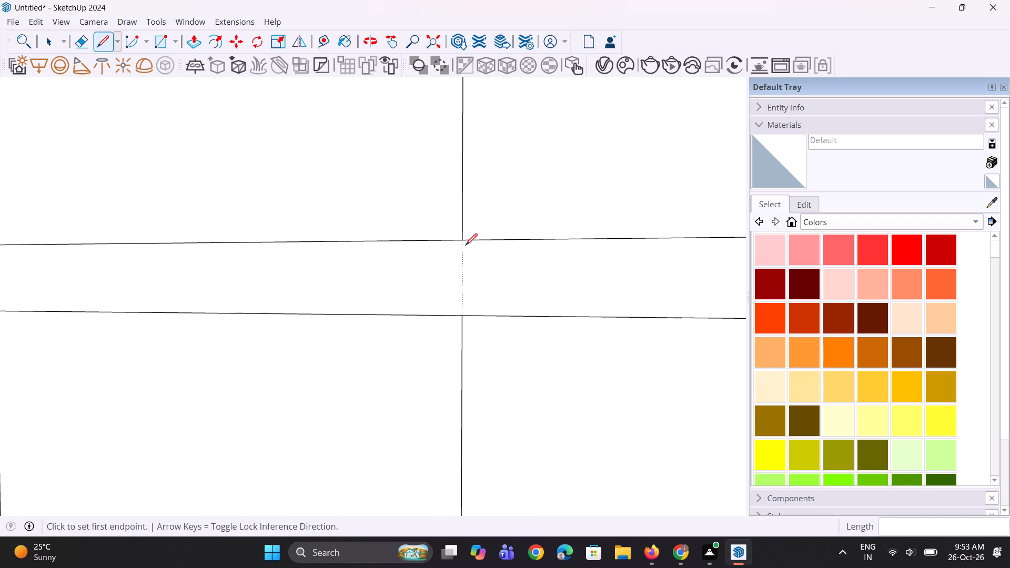
{"action": "left_click", "coordinate": [466, 242]}
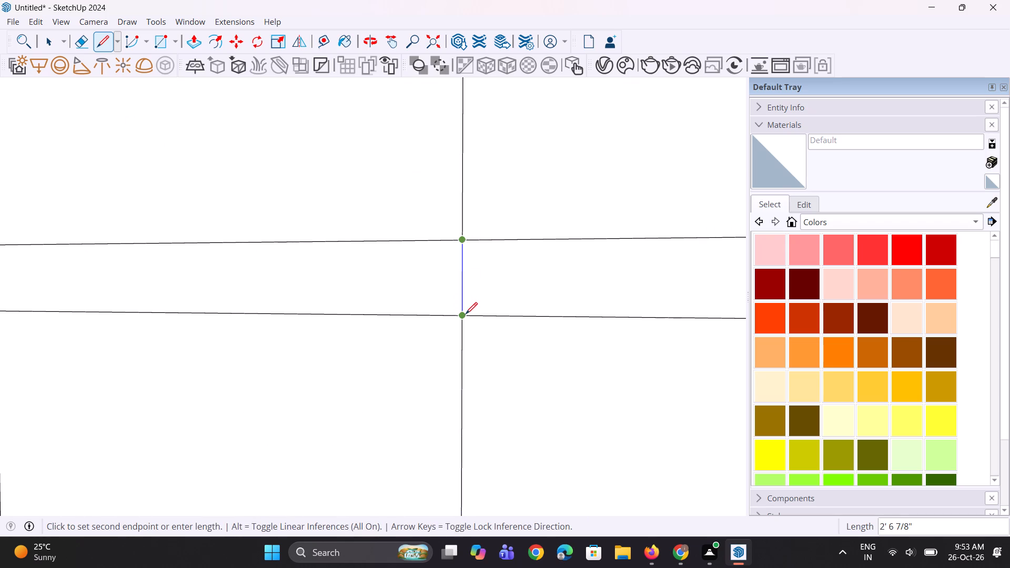
{"action": "left_click", "coordinate": [466, 314]}
{"action": "scroll", "coordinate": [466, 317], "scroll_direction": "down", "scroll_amount": 6}
{"action": "key", "text": "space"}
{"action": "scroll", "coordinate": [466, 318], "scroll_direction": "down", "scroll_amount": 9}
{"action": "key", "text": "space"}
{"action": "scroll", "coordinate": [466, 318], "scroll_direction": "down", "scroll_amount": 4}
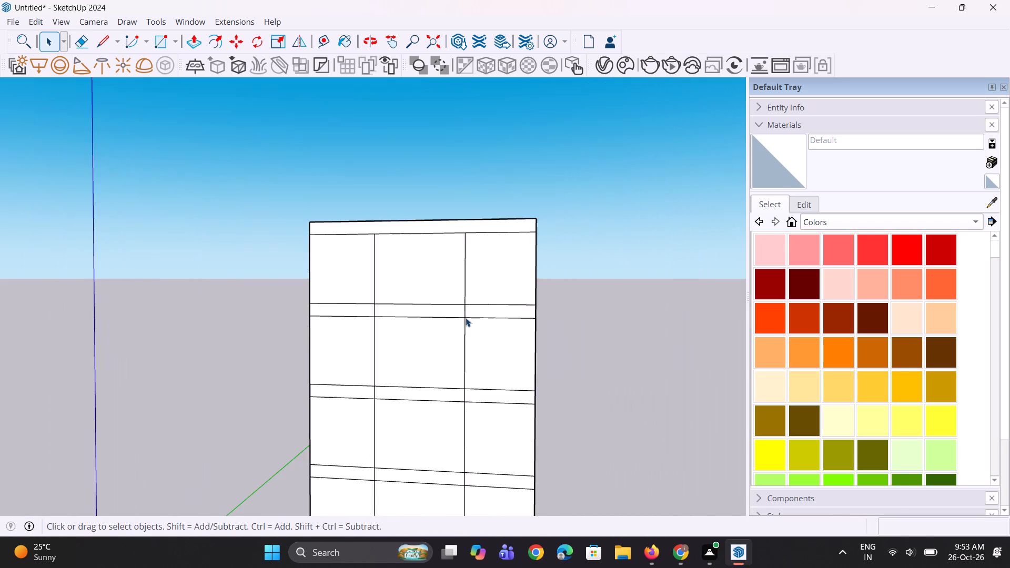
Push the middle bay panels of the four upper storeys about 11'1" into the tower, leaving the bands between them in place.
{"action": "scroll", "coordinate": [436, 370], "scroll_direction": "down", "scroll_amount": 1}
{"action": "middle_click_drag", "start_coordinate": [436, 370], "coordinate": [449, 366]}
{"action": "scroll", "coordinate": [439, 371], "scroll_direction": "down", "scroll_amount": 3}
{"action": "middle_click_drag", "start_coordinate": [446, 378], "coordinate": [405, 392]}
{"action": "scroll", "coordinate": [415, 344], "scroll_direction": "up", "scroll_amount": 7}
{"action": "key", "text": "p"}
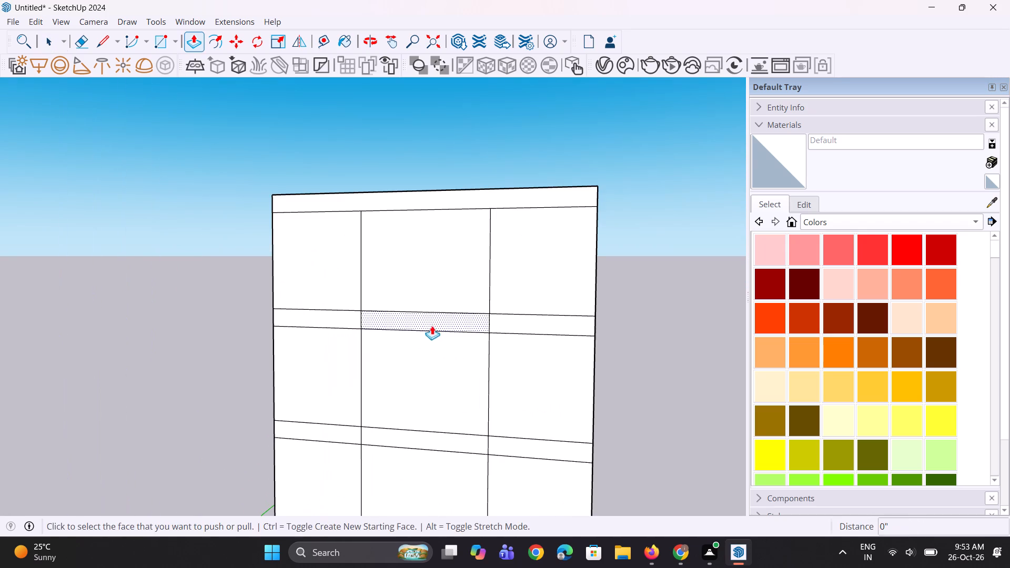
{"action": "left_click", "coordinate": [427, 276]}
{"action": "left_click", "coordinate": [442, 256]}
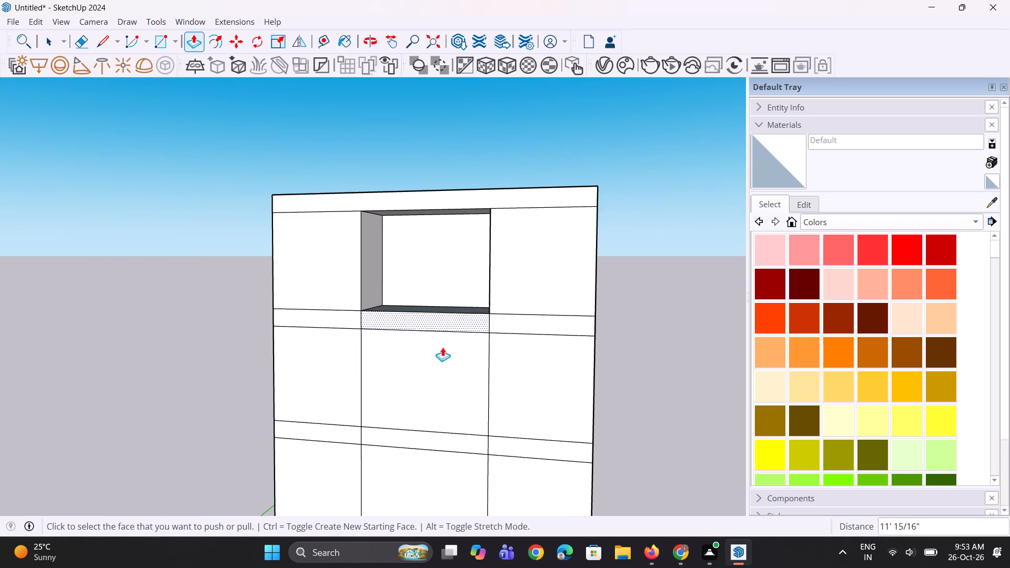
{"action": "double_click", "coordinate": [442, 377]}
{"action": "middle_click_drag", "start_coordinate": [448, 377], "coordinate": [449, 361]}
{"action": "scroll", "coordinate": [438, 330], "scroll_direction": "down", "scroll_amount": 5}
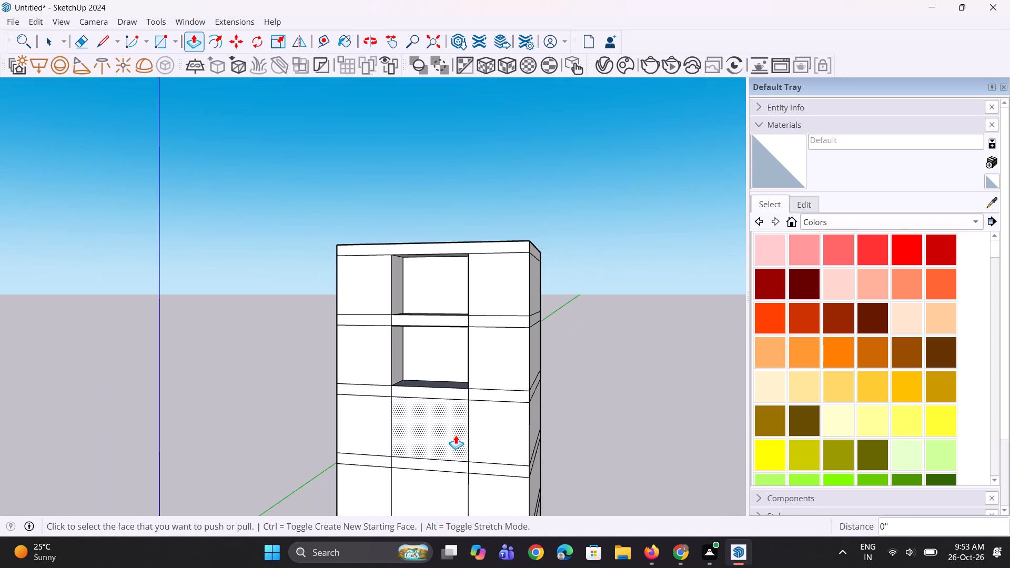
{"action": "double_click", "coordinate": [456, 435]}
{"action": "scroll", "coordinate": [423, 362], "scroll_direction": "down", "scroll_amount": 5}
{"action": "scroll", "coordinate": [421, 462], "scroll_direction": "up", "scroll_amount": 3}
{"action": "double_click", "coordinate": [431, 441]}
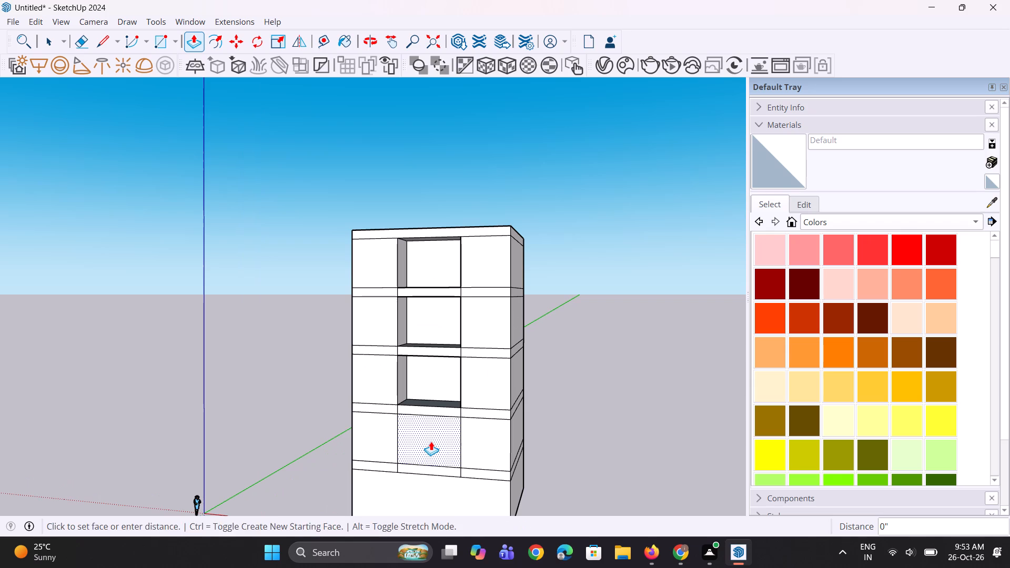
{"action": "middle_click_drag", "start_coordinate": [464, 458], "coordinate": [496, 432]}
{"action": "scroll", "coordinate": [442, 430], "scroll_direction": "down", "scroll_amount": 6}
{"action": "key", "text": "space"}
{"action": "key", "text": "space"}
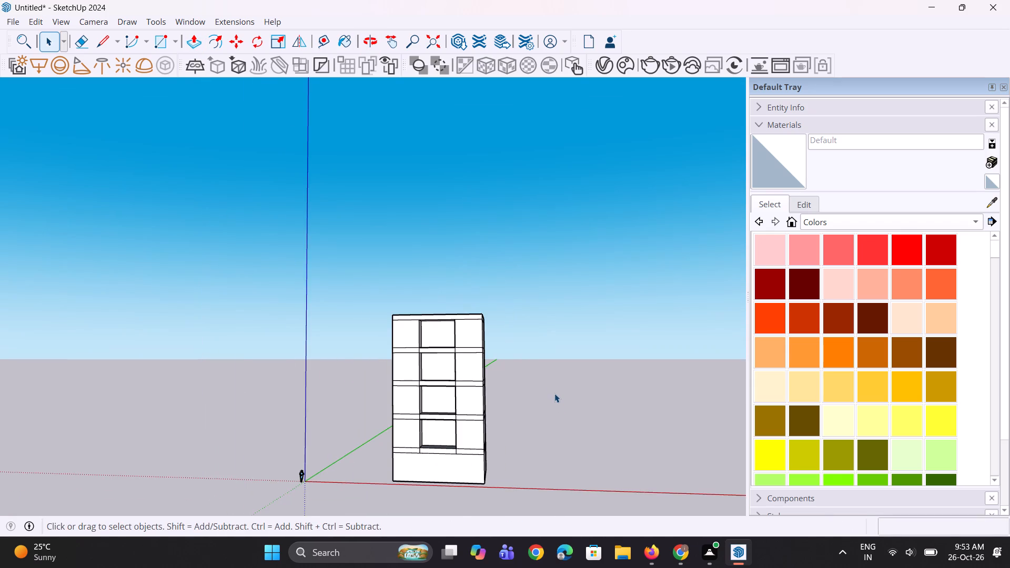
Push the side wall farther from the origin in each of the four middle-bay recesses 1' into the opening.
{"action": "scroll", "coordinate": [553, 386], "scroll_direction": "up", "scroll_amount": 5}
{"action": "middle_click_drag", "start_coordinate": [525, 403], "coordinate": [576, 409]}
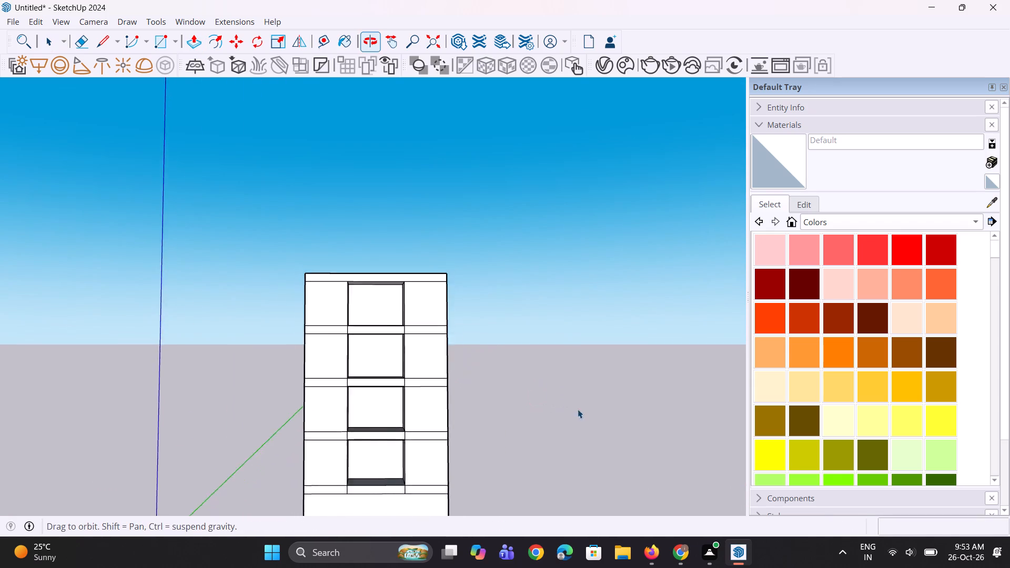
{"action": "scroll", "coordinate": [579, 409], "scroll_direction": "up", "scroll_amount": 1}
{"action": "scroll", "coordinate": [584, 404], "scroll_direction": "down", "scroll_amount": 2}
{"action": "scroll", "coordinate": [537, 358], "scroll_direction": "up", "scroll_amount": 3}
{"action": "scroll", "coordinate": [398, 343], "scroll_direction": "up", "scroll_amount": 4}
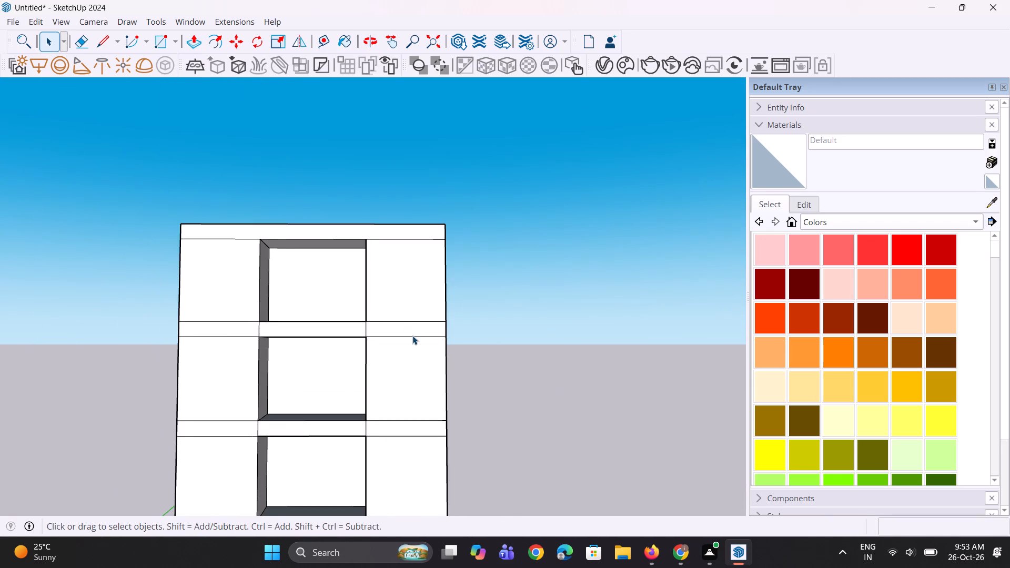
{"action": "middle_click_drag", "start_coordinate": [412, 336], "coordinate": [454, 325]}
{"action": "scroll", "coordinate": [444, 329], "scroll_direction": "up", "scroll_amount": 1}
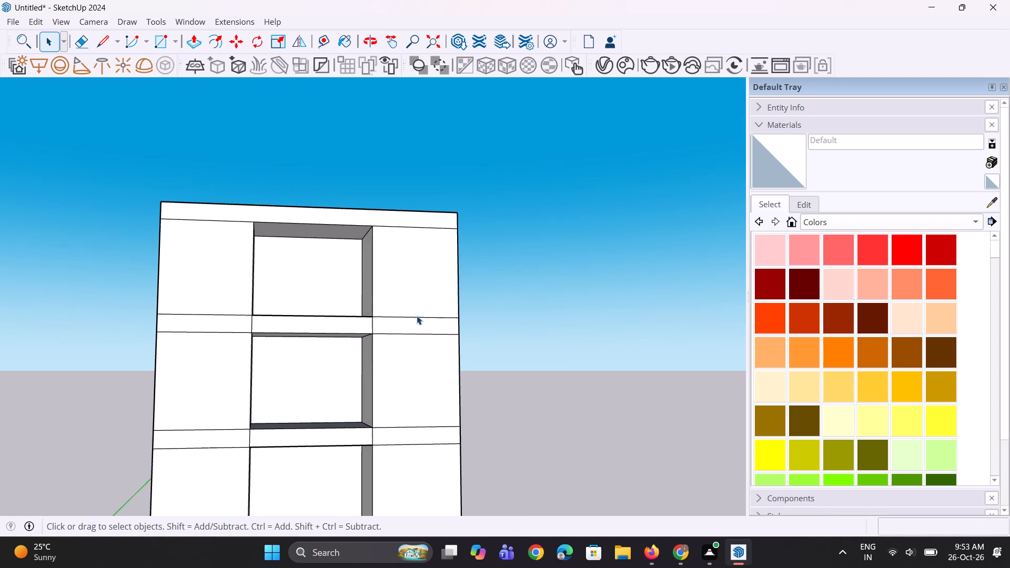
{"action": "scroll", "coordinate": [416, 316], "scroll_direction": "down", "scroll_amount": 4}
{"action": "scroll", "coordinate": [357, 285], "scroll_direction": "up", "scroll_amount": 4}
{"action": "key", "text": "p"}
{"action": "scroll", "coordinate": [372, 273], "scroll_direction": "up", "scroll_amount": 2}
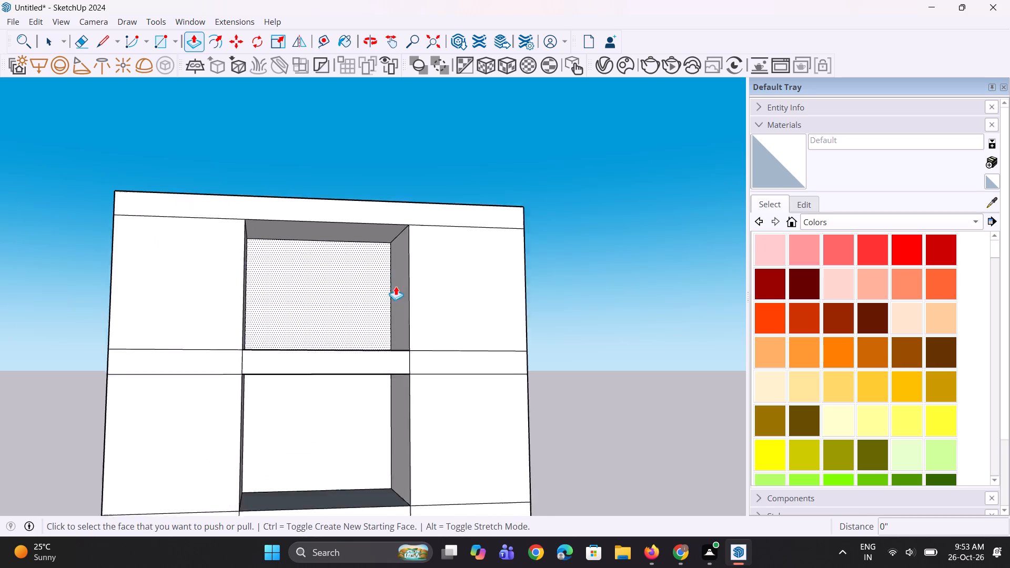
{"action": "scroll", "coordinate": [396, 286], "scroll_direction": "up", "scroll_amount": 1}
{"action": "left_click", "coordinate": [400, 311]}
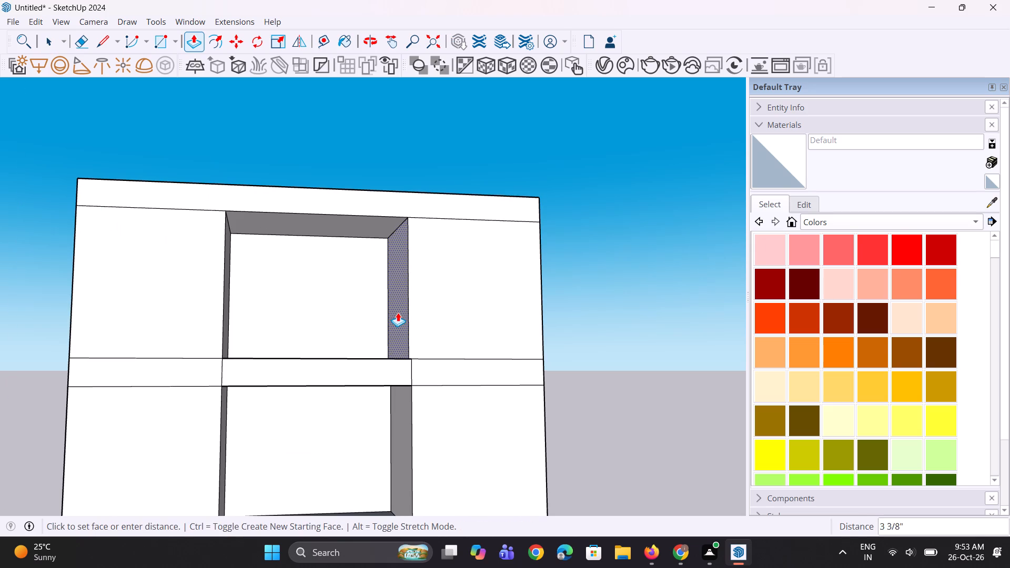
{"action": "type", "text": "1'"}
{"action": "key", "text": "Return"}
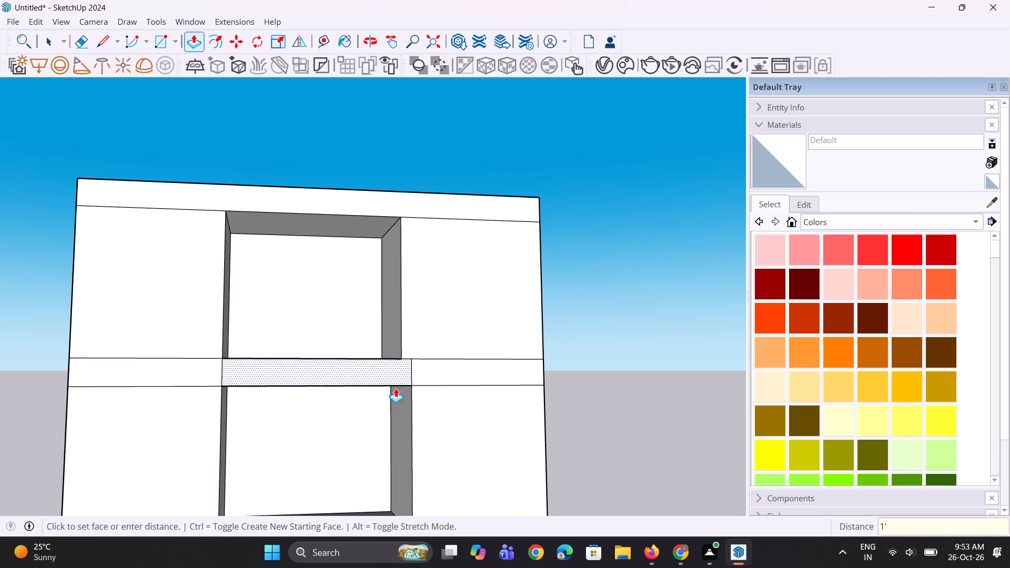
{"action": "double_click", "coordinate": [400, 416]}
{"action": "scroll", "coordinate": [406, 336], "scroll_direction": "down", "scroll_amount": 9}
{"action": "scroll", "coordinate": [450, 475], "scroll_direction": "up", "scroll_amount": 3}
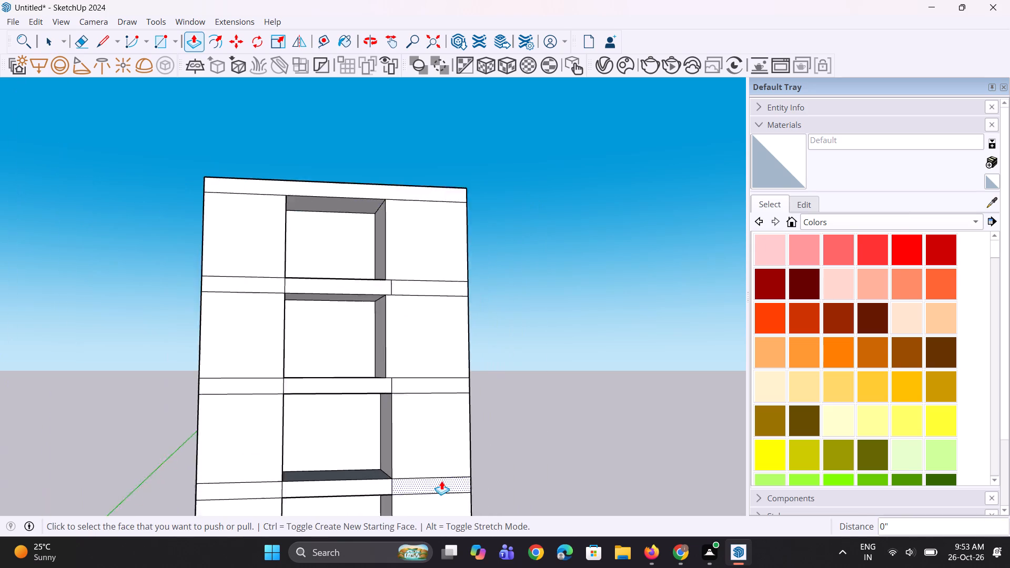
{"action": "scroll", "coordinate": [441, 481], "scroll_direction": "up", "scroll_amount": 2}
{"action": "scroll", "coordinate": [393, 451], "scroll_direction": "up", "scroll_amount": 3}
{"action": "double_click", "coordinate": [363, 412]}
{"action": "scroll", "coordinate": [363, 300], "scroll_direction": "down", "scroll_amount": 5}
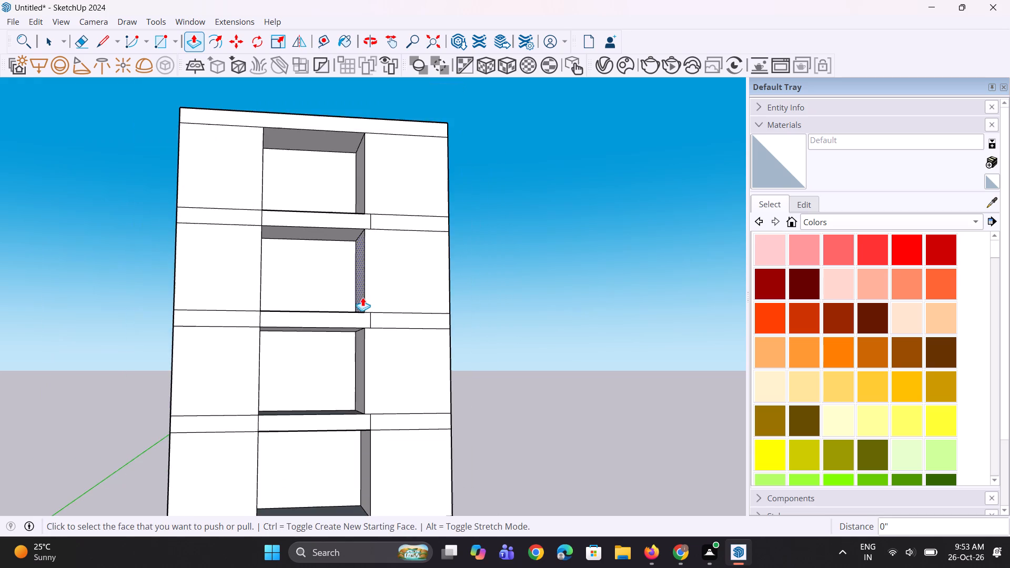
{"action": "scroll", "coordinate": [352, 539], "scroll_direction": "up", "scroll_amount": 5}
{"action": "double_click", "coordinate": [363, 465]}
{"action": "middle_click_drag", "start_coordinate": [389, 479], "coordinate": [363, 489]}
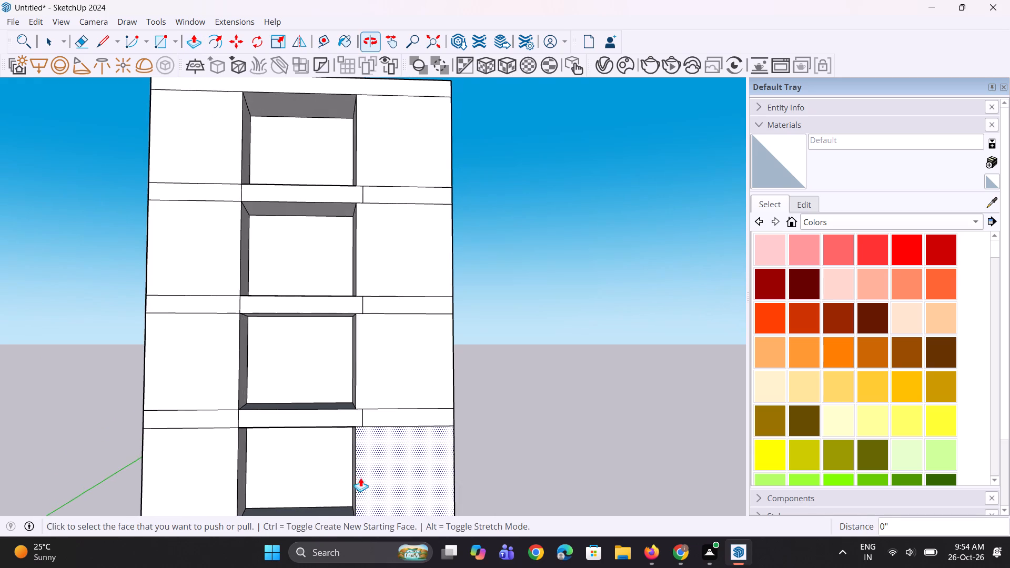
{"action": "scroll", "coordinate": [361, 467], "scroll_direction": "down", "scroll_amount": 10}
{"action": "middle_click_drag", "start_coordinate": [363, 465], "coordinate": [339, 461]}
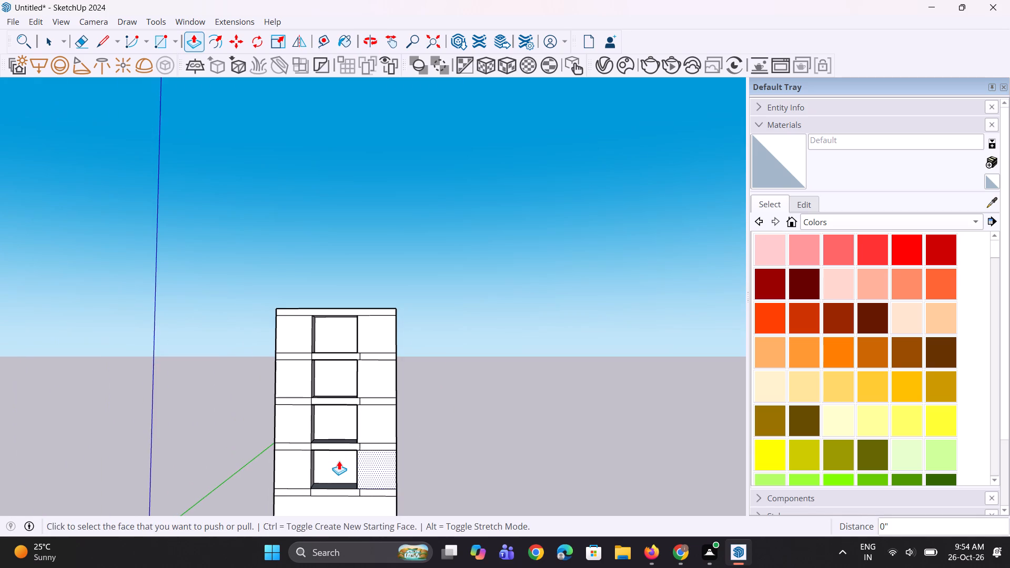
Undo the four 1' pushes on the recess side walls farther from the origin.
{"action": "key", "text": "ctrl+z"}
{"action": "key", "text": "ctrl+z"}
{"action": "key", "text": "ctrl+z"}
{"action": "key", "text": "ctrl+z"}
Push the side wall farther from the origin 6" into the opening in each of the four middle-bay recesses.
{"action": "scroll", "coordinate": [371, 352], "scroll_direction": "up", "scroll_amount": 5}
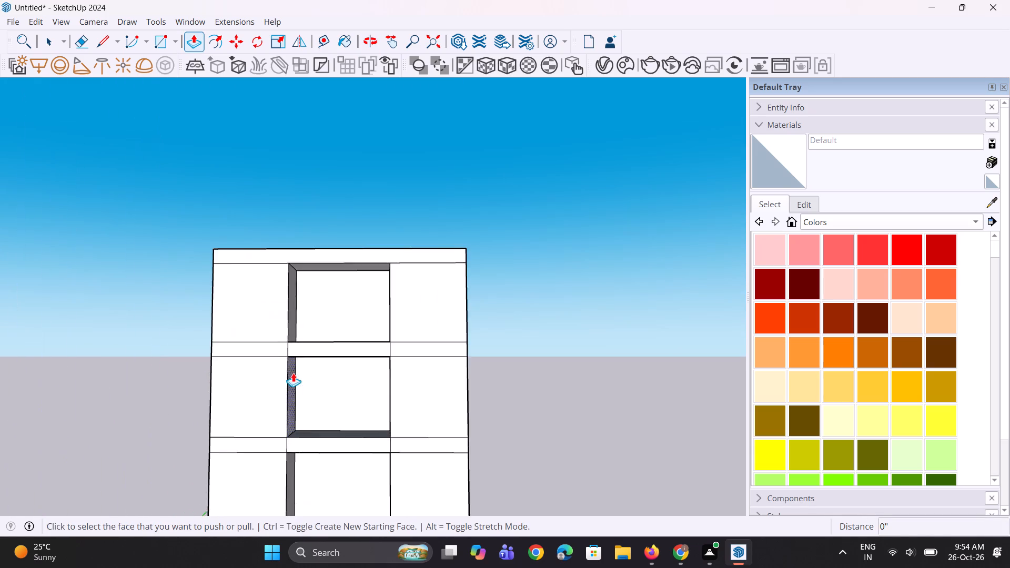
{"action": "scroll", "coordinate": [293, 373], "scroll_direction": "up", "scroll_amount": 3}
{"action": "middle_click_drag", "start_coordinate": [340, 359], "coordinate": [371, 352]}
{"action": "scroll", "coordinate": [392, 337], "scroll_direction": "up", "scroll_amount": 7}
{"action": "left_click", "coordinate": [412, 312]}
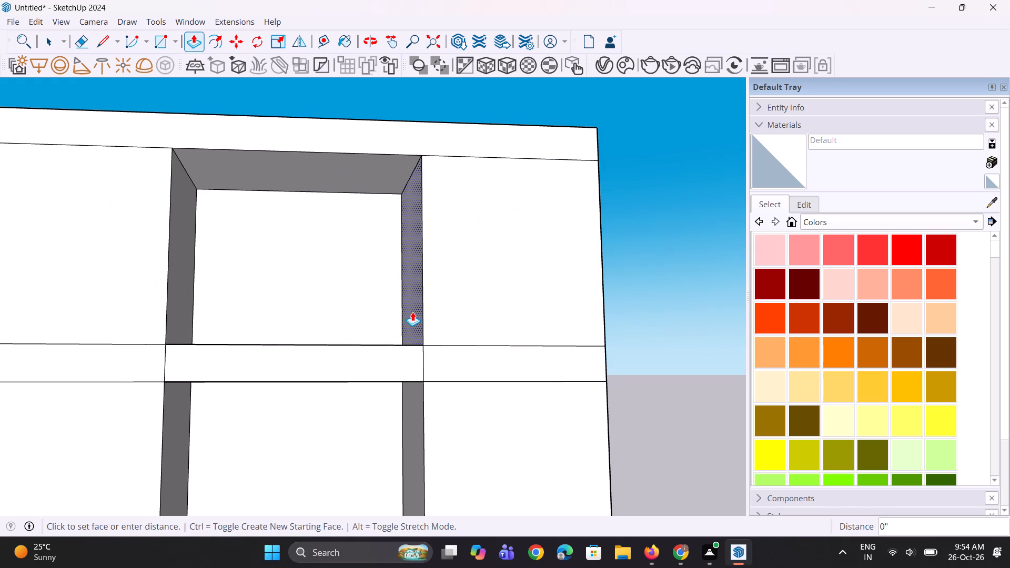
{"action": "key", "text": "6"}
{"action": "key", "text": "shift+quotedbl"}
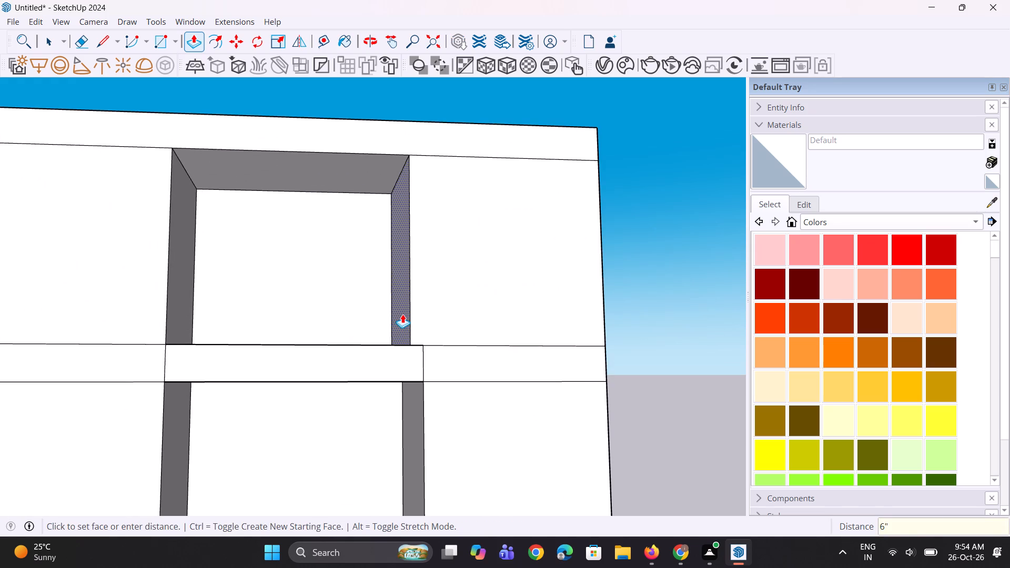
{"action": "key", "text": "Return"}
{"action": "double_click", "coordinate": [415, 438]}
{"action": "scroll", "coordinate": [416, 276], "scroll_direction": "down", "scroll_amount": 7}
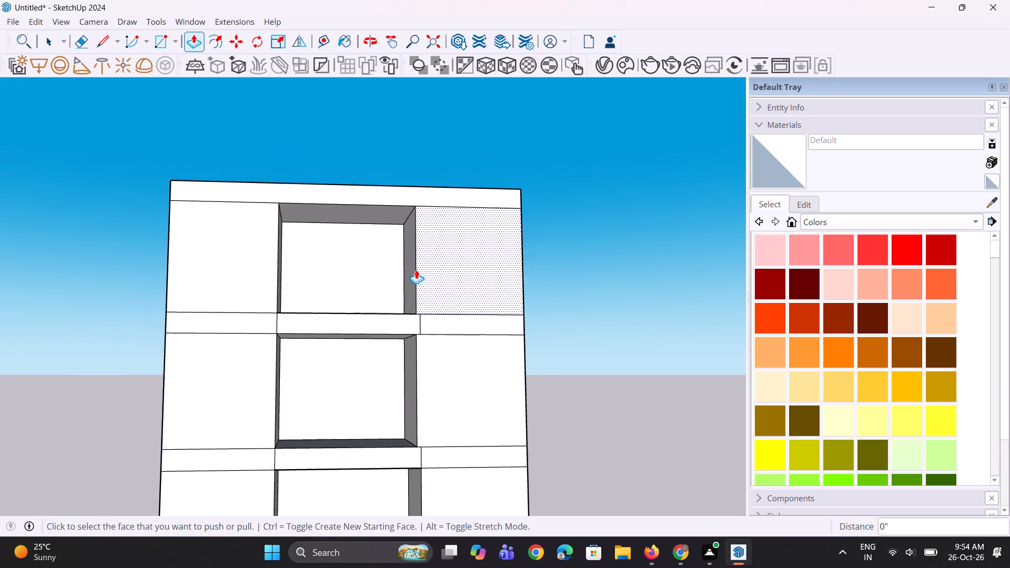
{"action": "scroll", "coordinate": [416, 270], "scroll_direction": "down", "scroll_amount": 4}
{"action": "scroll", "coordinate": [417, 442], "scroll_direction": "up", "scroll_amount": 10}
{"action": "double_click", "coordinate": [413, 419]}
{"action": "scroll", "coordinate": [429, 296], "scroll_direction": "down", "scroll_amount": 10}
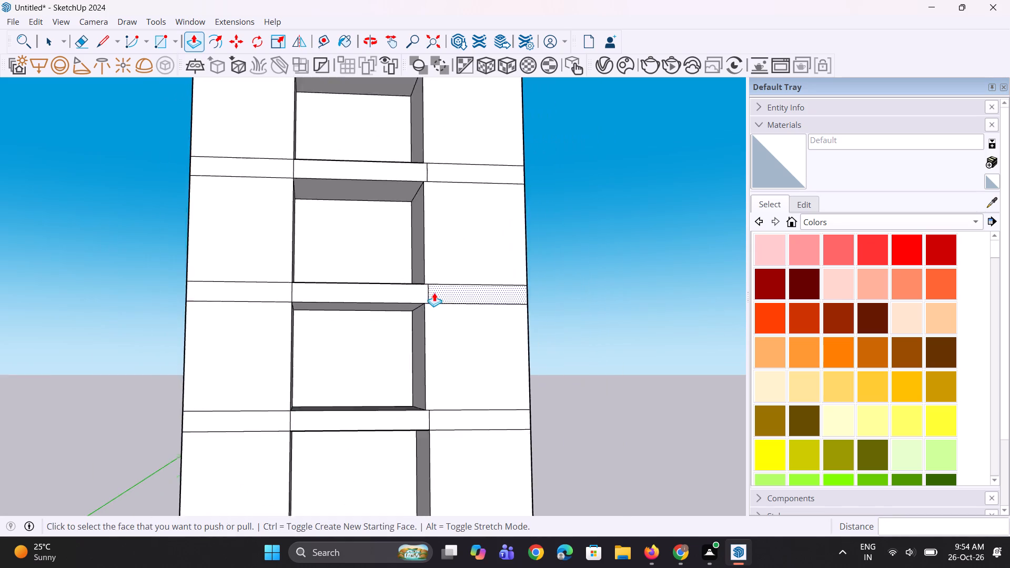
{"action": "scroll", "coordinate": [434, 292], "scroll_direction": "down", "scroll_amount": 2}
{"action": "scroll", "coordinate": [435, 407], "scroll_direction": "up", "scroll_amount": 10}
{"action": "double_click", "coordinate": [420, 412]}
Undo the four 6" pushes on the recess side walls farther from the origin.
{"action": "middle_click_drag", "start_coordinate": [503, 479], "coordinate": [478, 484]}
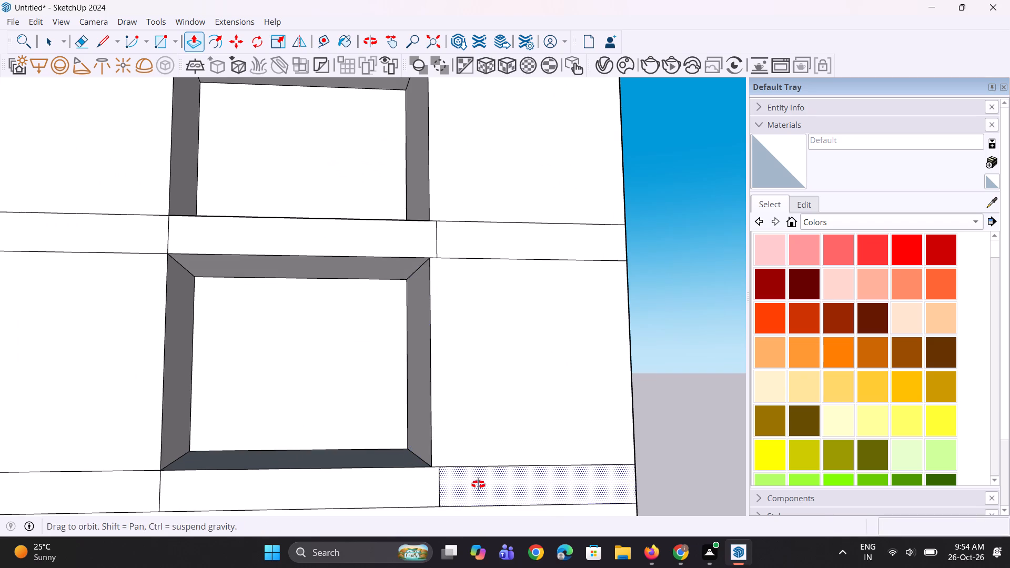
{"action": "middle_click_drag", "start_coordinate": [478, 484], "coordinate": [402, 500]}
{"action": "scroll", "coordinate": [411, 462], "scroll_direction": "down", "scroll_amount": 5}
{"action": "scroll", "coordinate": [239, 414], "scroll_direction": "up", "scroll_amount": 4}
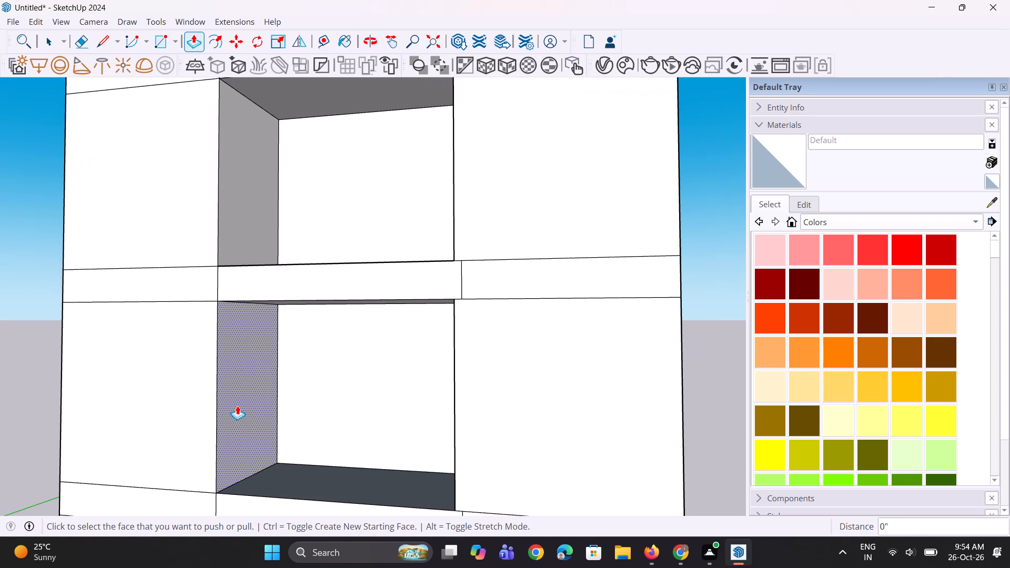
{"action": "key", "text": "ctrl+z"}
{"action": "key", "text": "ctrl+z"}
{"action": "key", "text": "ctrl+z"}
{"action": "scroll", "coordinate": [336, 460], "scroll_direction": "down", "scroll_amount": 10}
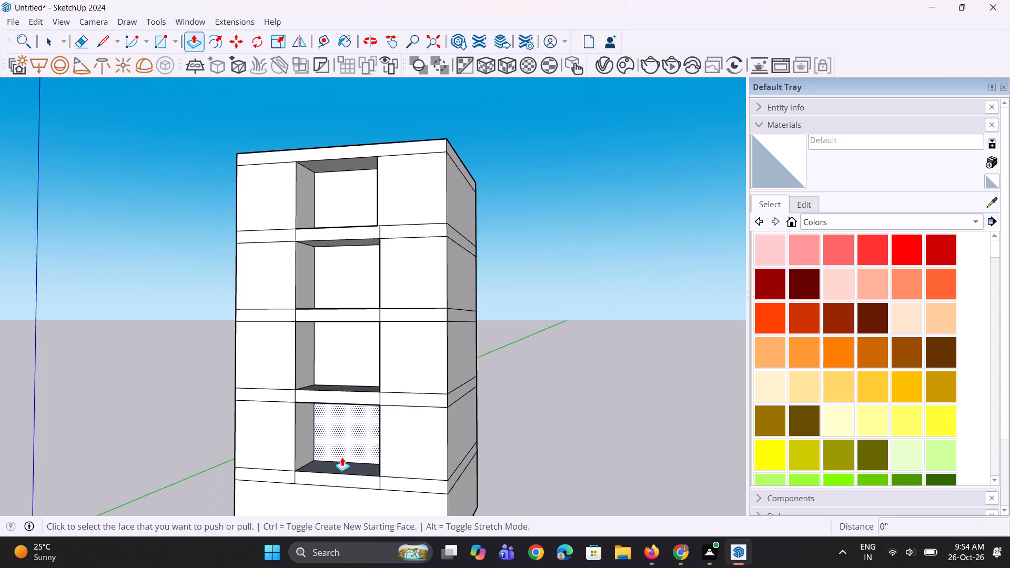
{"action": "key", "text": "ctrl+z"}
Push the side wall farther from the origin 6" into the opening in each of the four middle-bay recesses.
{"action": "middle_click_drag", "start_coordinate": [367, 453], "coordinate": [516, 468]}
{"action": "scroll", "coordinate": [427, 185], "scroll_direction": "up", "scroll_amount": 5}
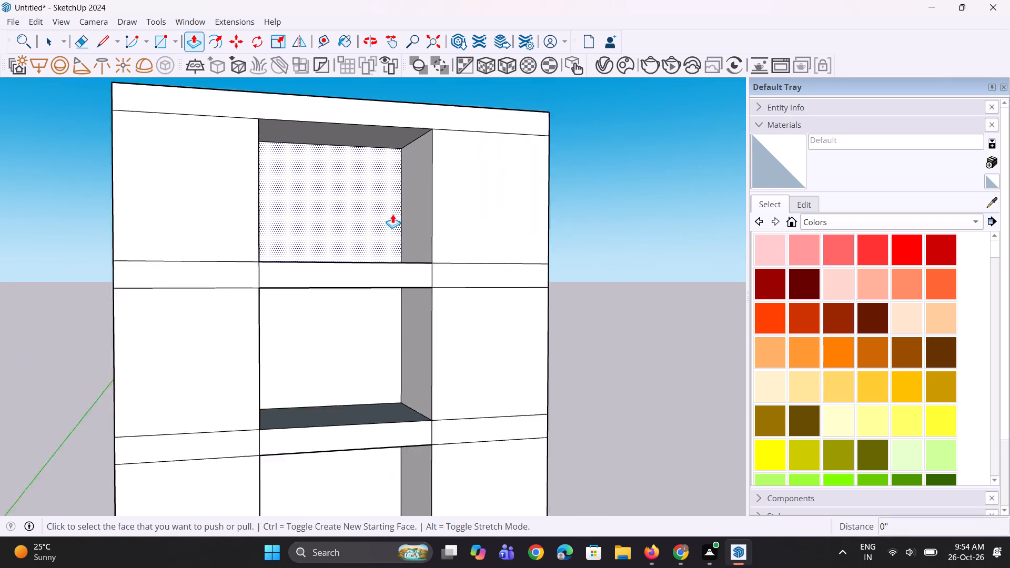
{"action": "scroll", "coordinate": [392, 214], "scroll_direction": "up", "scroll_amount": 4}
{"action": "left_click", "coordinate": [427, 227]}
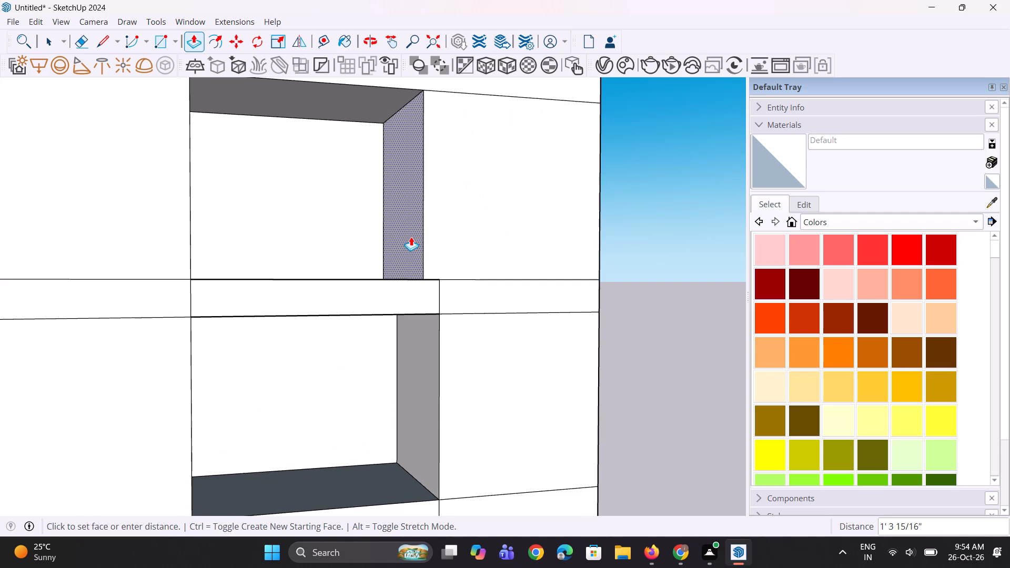
{"action": "key", "text": "6"}
{"action": "key", "text": "shift+quotedbl"}
{"action": "key", "text": "Return"}
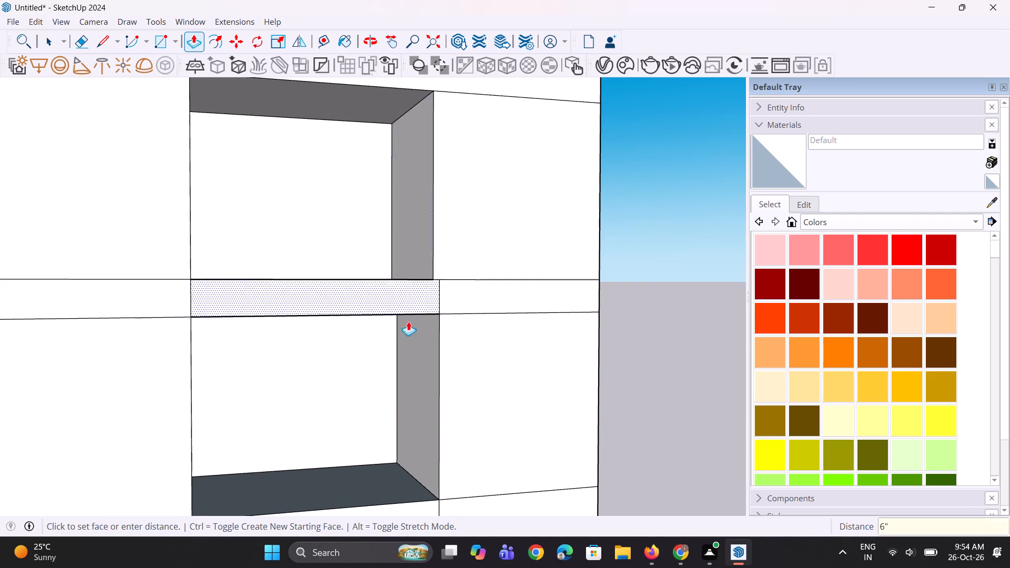
{"action": "double_click", "coordinate": [418, 418]}
{"action": "scroll", "coordinate": [403, 219], "scroll_direction": "down", "scroll_amount": 4}
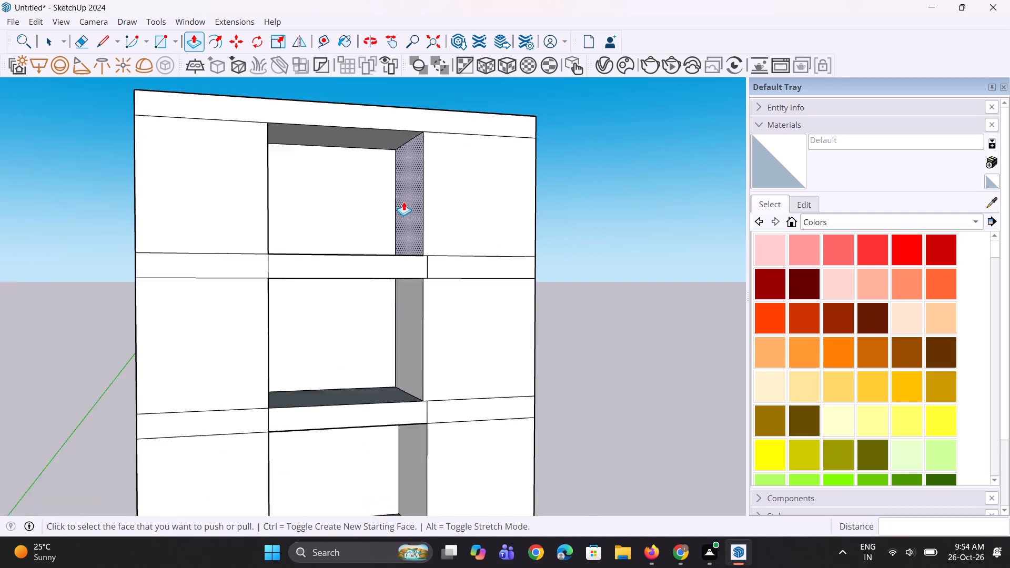
{"action": "scroll", "coordinate": [403, 201], "scroll_direction": "down", "scroll_amount": 7}
{"action": "scroll", "coordinate": [400, 327], "scroll_direction": "up", "scroll_amount": 9}
{"action": "double_click", "coordinate": [411, 347]}
{"action": "scroll", "coordinate": [418, 264], "scroll_direction": "down", "scroll_amount": 6}
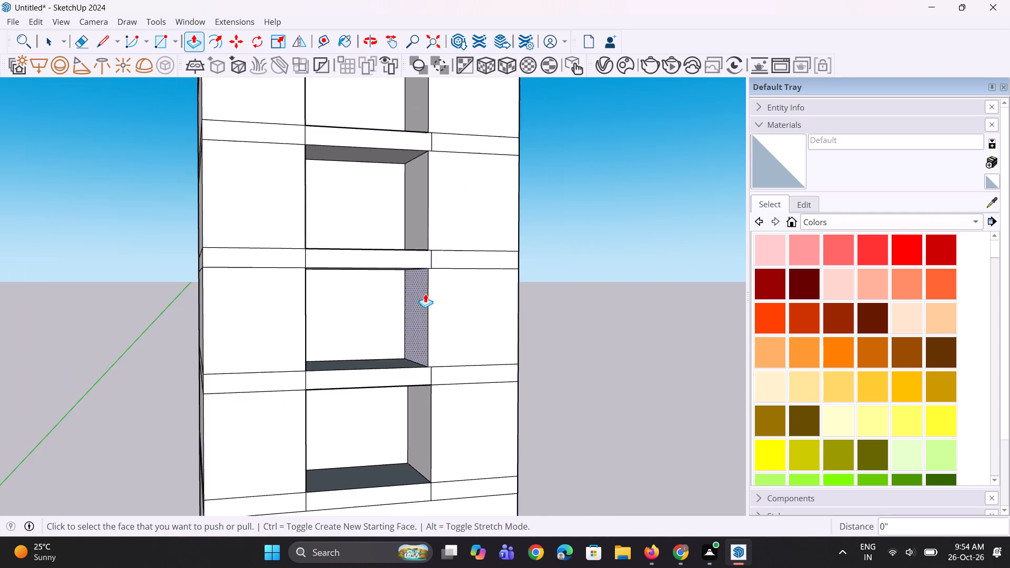
{"action": "scroll", "coordinate": [421, 443], "scroll_direction": "up", "scroll_amount": 4}
{"action": "double_click", "coordinate": [422, 451]}
Push the side wall nearer the origin 6" into the opening in each of the four middle-bay recesses.
{"action": "middle_click_drag", "start_coordinate": [436, 459], "coordinate": [191, 462]}
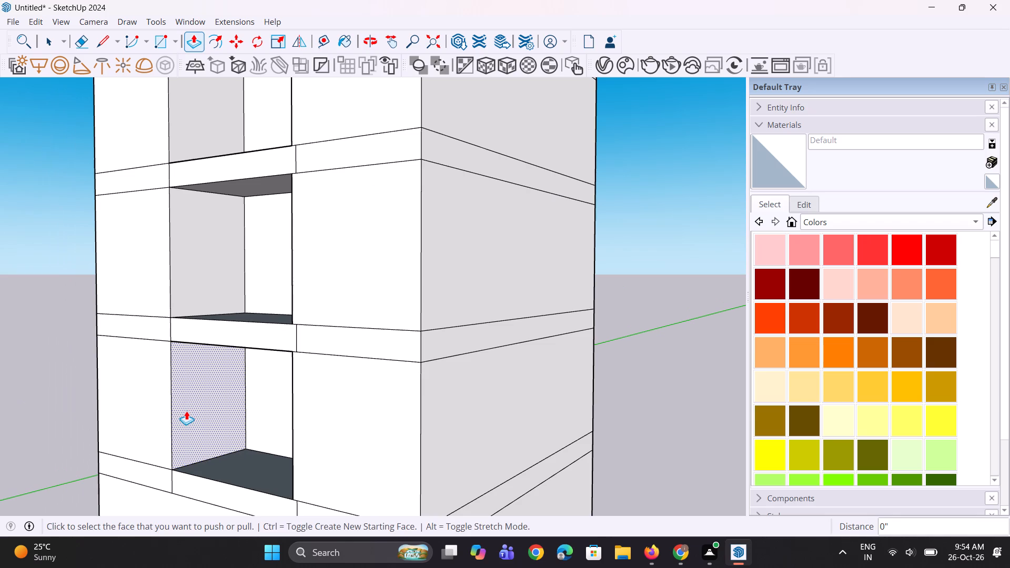
{"action": "left_click", "coordinate": [186, 411]}
{"action": "left_click", "coordinate": [188, 411]}
{"action": "key", "text": "ctrl+z"}
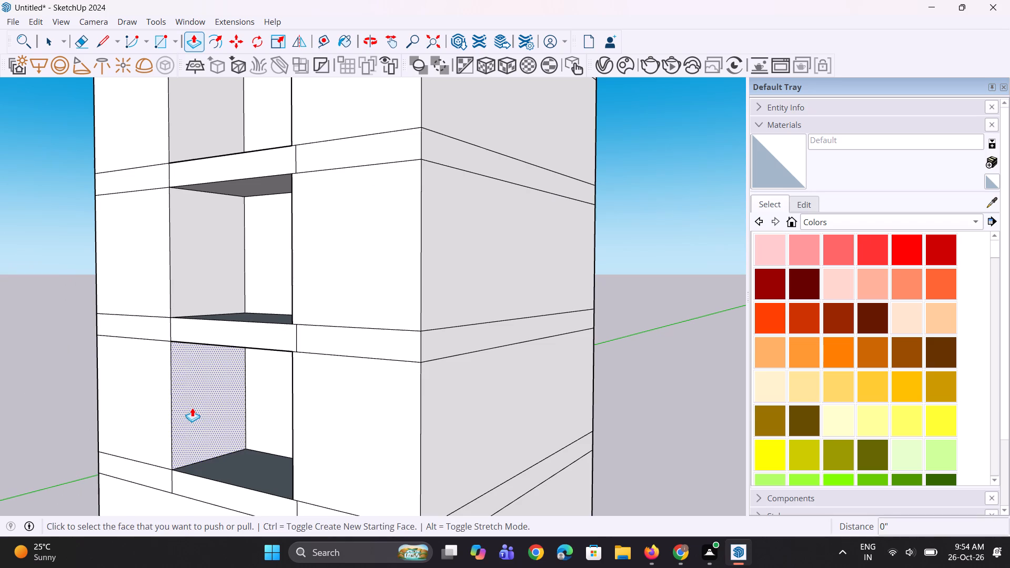
{"action": "left_click", "coordinate": [192, 408]}
{"action": "key", "text": "6"}
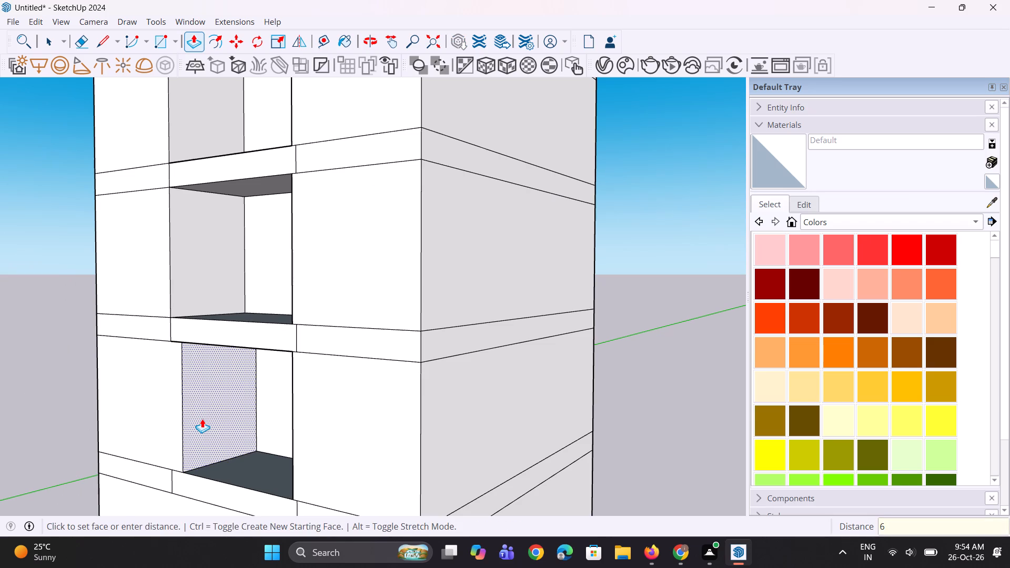
{"action": "key", "text": "shift+quotedbl"}
{"action": "key", "text": "Return"}
{"action": "double_click", "coordinate": [208, 271]}
{"action": "middle_click_drag", "start_coordinate": [240, 386], "coordinate": [277, 412]}
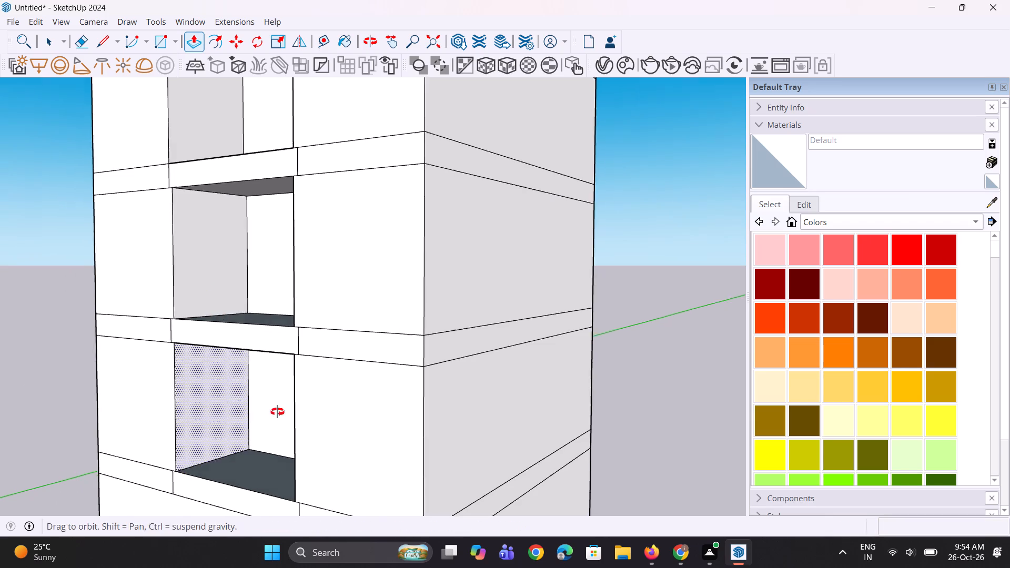
{"action": "middle_click_drag", "start_coordinate": [277, 412], "coordinate": [362, 429]}
{"action": "scroll", "coordinate": [369, 423], "scroll_direction": "down", "scroll_amount": 6}
{"action": "scroll", "coordinate": [306, 245], "scroll_direction": "up", "scroll_amount": 3}
{"action": "double_click", "coordinate": [279, 235]}
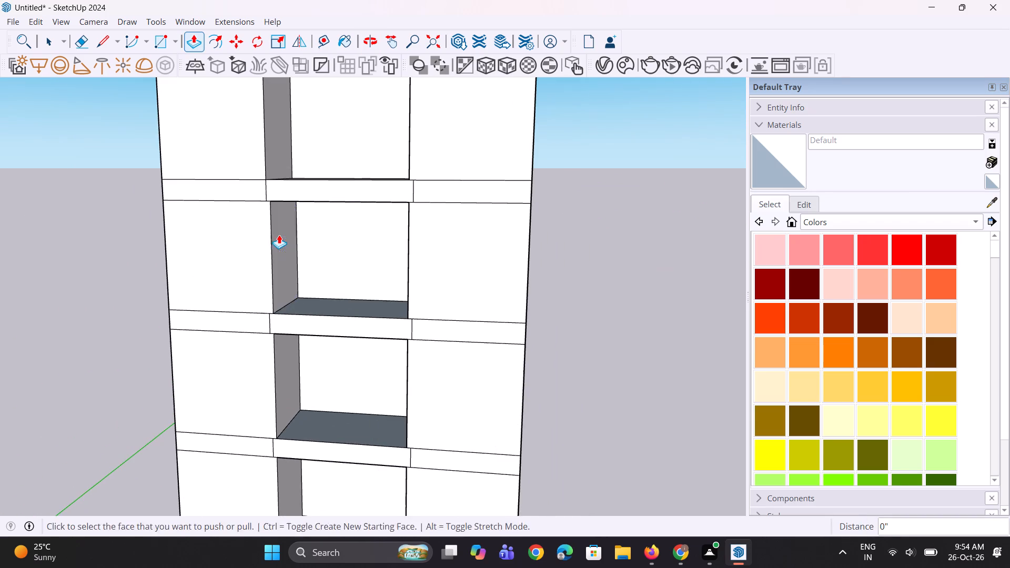
{"action": "double_click", "coordinate": [270, 155]}
Draw vertical lines about 2'6 7/8" long across the band below the top storey, aligned with both narrowed recess edges.
{"action": "middle_click_drag", "start_coordinate": [304, 290], "coordinate": [350, 280]}
{"action": "scroll", "coordinate": [350, 280], "scroll_direction": "up", "scroll_amount": 1}
{"action": "scroll", "coordinate": [350, 280], "scroll_direction": "down", "scroll_amount": 6}
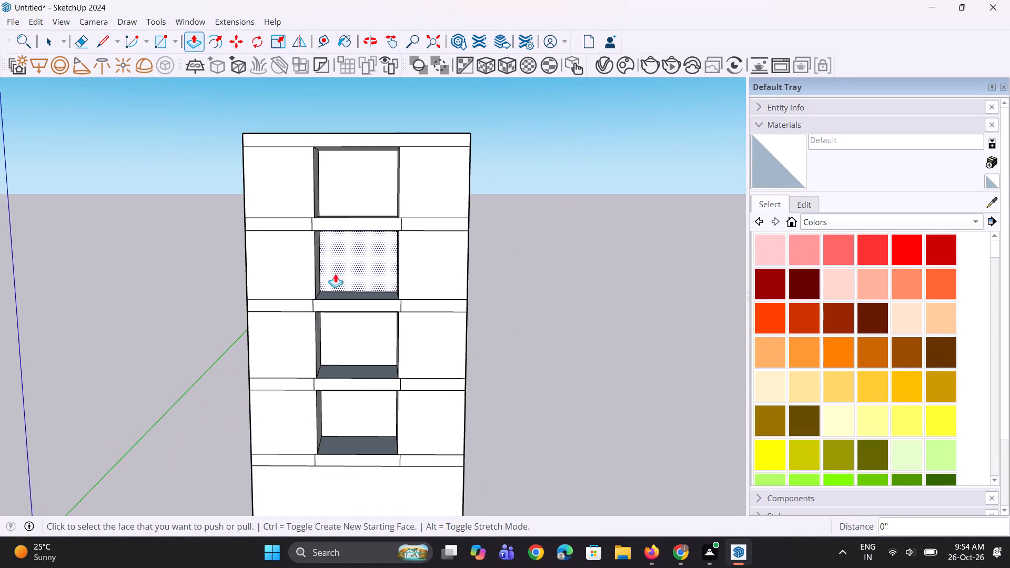
{"action": "scroll", "coordinate": [304, 190], "scroll_direction": "up", "scroll_amount": 9}
{"action": "key", "text": "space"}
{"action": "scroll", "coordinate": [316, 257], "scroll_direction": "up", "scroll_amount": 10}
{"action": "key", "text": "e"}
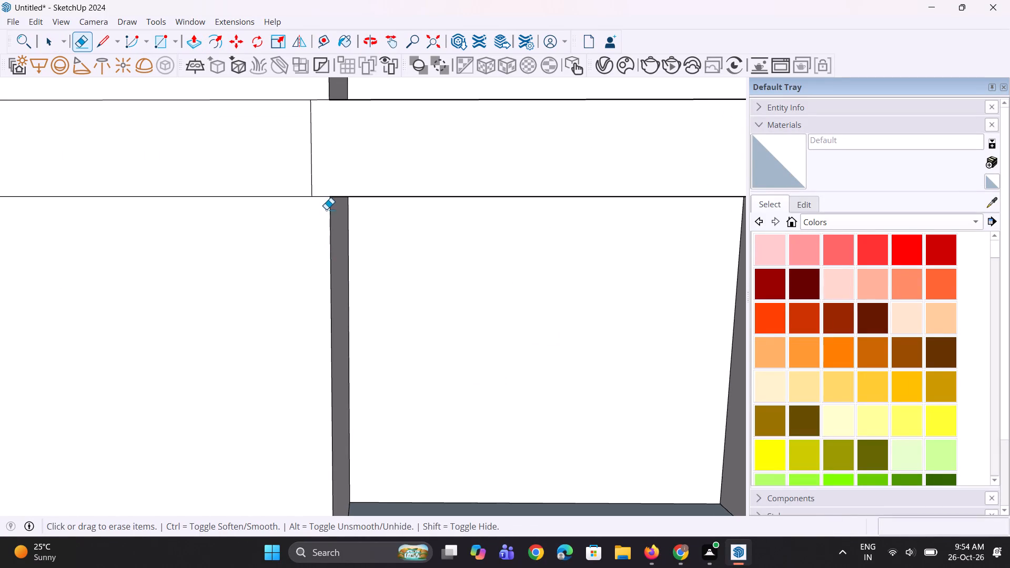
{"action": "key", "text": "l"}
{"action": "scroll", "coordinate": [406, 260], "scroll_direction": "up", "scroll_amount": 3}
{"action": "scroll", "coordinate": [461, 420], "scroll_direction": "down", "scroll_amount": 5}
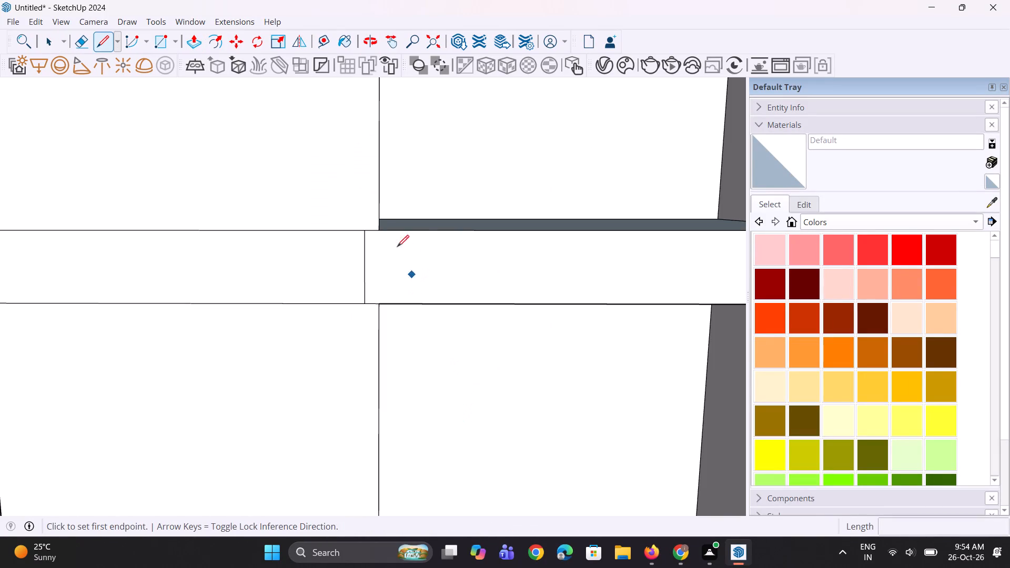
{"action": "left_click", "coordinate": [381, 227]}
{"action": "left_click", "coordinate": [378, 305]}
{"action": "scroll", "coordinate": [367, 308], "scroll_direction": "down", "scroll_amount": 4}
{"action": "scroll", "coordinate": [451, 300], "scroll_direction": "down", "scroll_amount": 3}
{"action": "scroll", "coordinate": [747, 260], "scroll_direction": "up", "scroll_amount": 3}
{"action": "scroll", "coordinate": [649, 289], "scroll_direction": "up", "scroll_amount": 4}
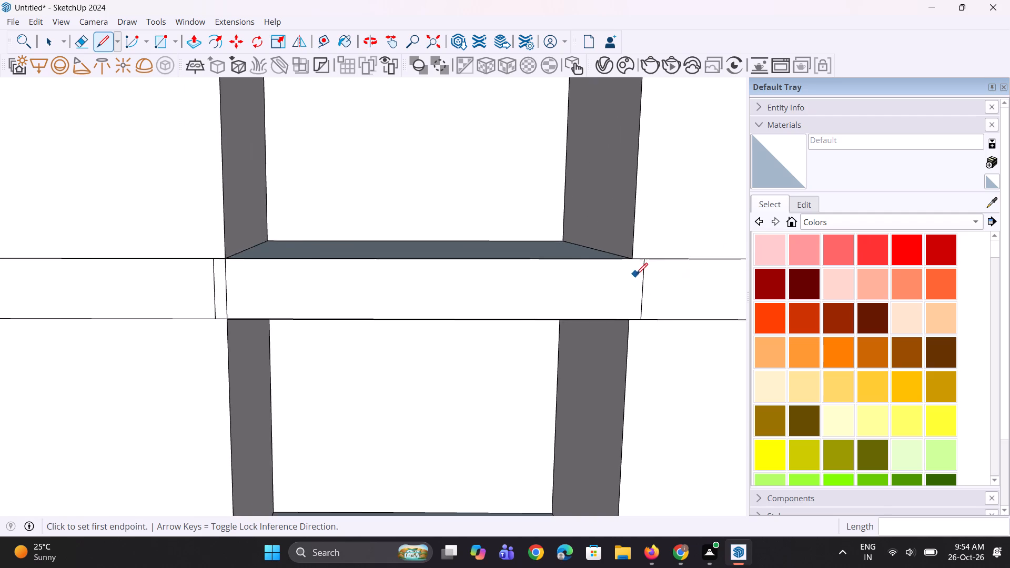
{"action": "scroll", "coordinate": [636, 275], "scroll_direction": "up", "scroll_amount": 3}
{"action": "left_click", "coordinate": [634, 255]}
{"action": "left_click", "coordinate": [624, 341]}
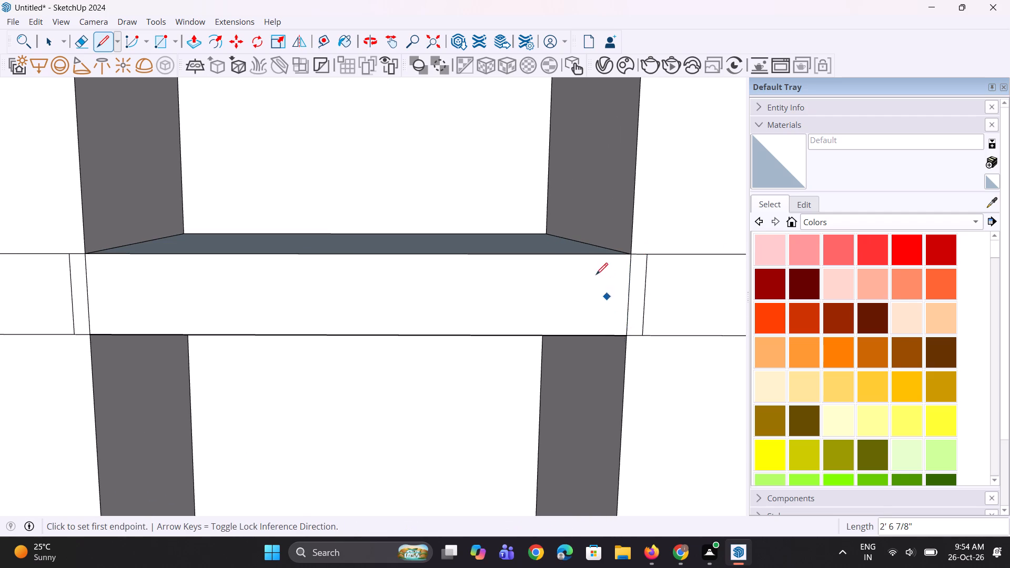
Draw vertical lines about 2'6 7/8" long across the band below the fourth storey, aligned with both narrowed recess edges.
{"action": "scroll", "coordinate": [594, 271], "scroll_direction": "down", "scroll_amount": 10}
{"action": "scroll", "coordinate": [611, 486], "scroll_direction": "up", "scroll_amount": 7}
{"action": "scroll", "coordinate": [497, 296], "scroll_direction": "down", "scroll_amount": 5}
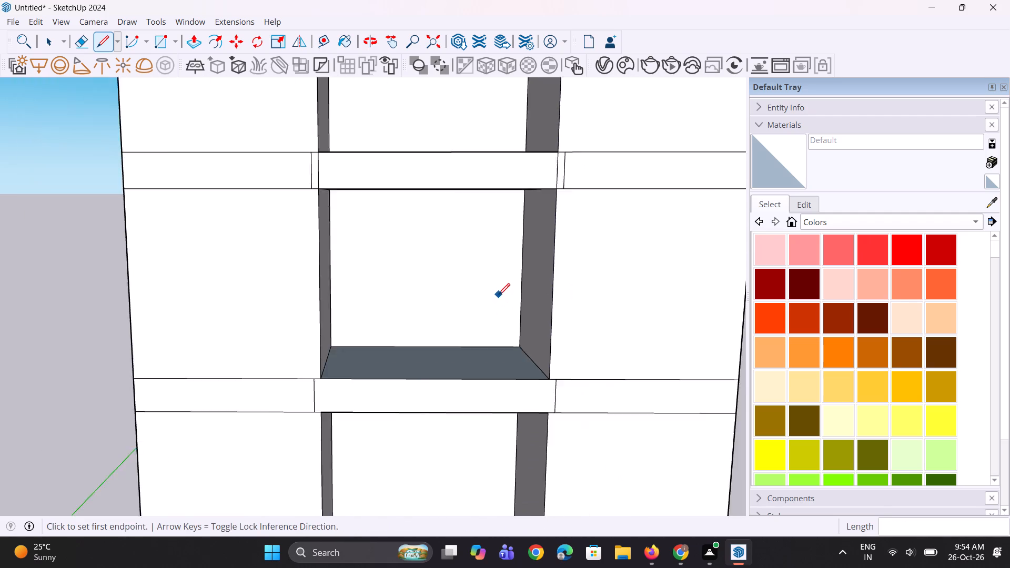
{"action": "scroll", "coordinate": [498, 295], "scroll_direction": "down", "scroll_amount": 4}
{"action": "scroll", "coordinate": [541, 415], "scroll_direction": "up", "scroll_amount": 14}
{"action": "left_click", "coordinate": [536, 276]}
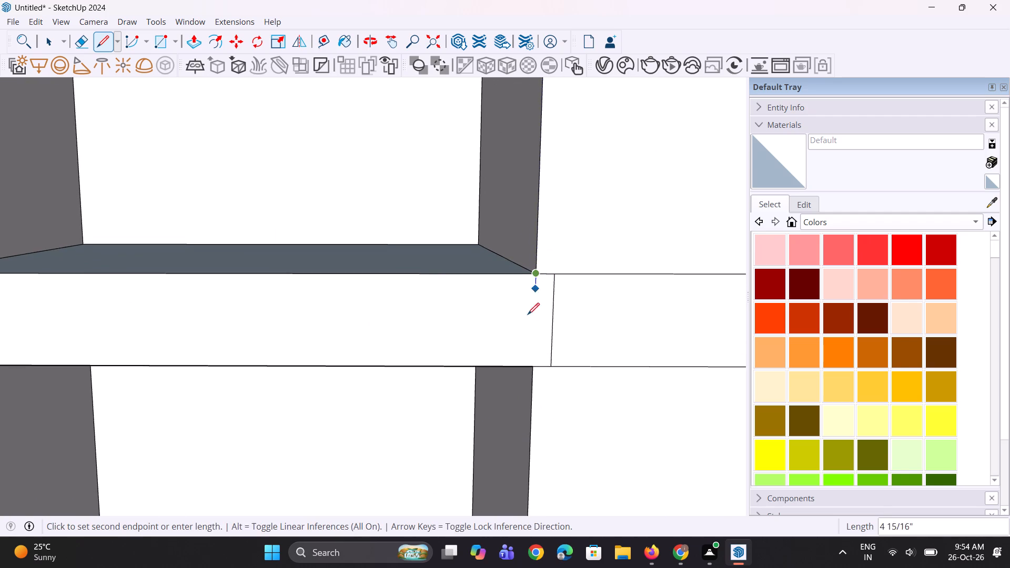
{"action": "left_click", "coordinate": [535, 364]}
{"action": "scroll", "coordinate": [550, 333], "scroll_direction": "down", "scroll_amount": 11}
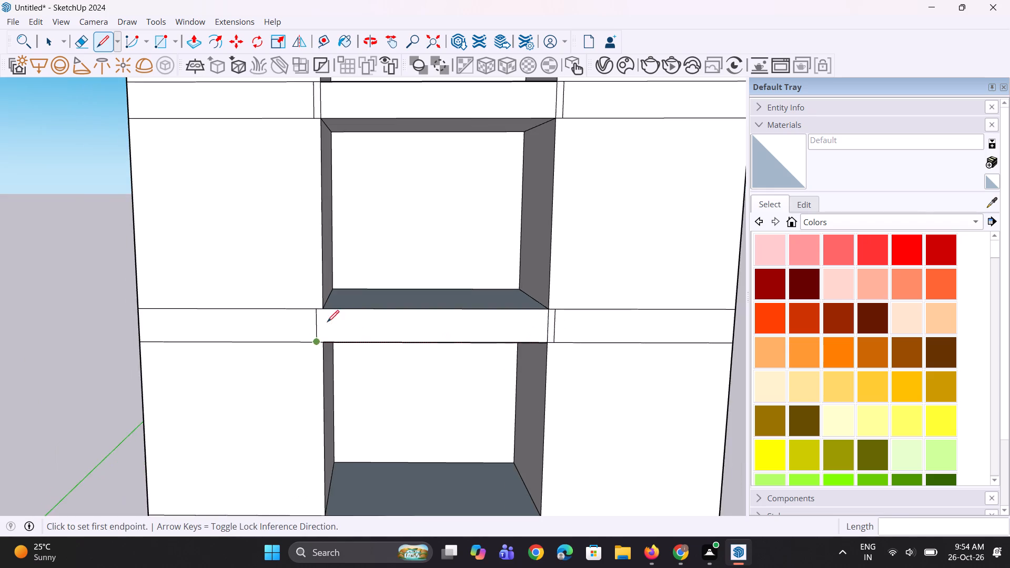
{"action": "scroll", "coordinate": [326, 323], "scroll_direction": "up", "scroll_amount": 8}
{"action": "left_click", "coordinate": [310, 307]}
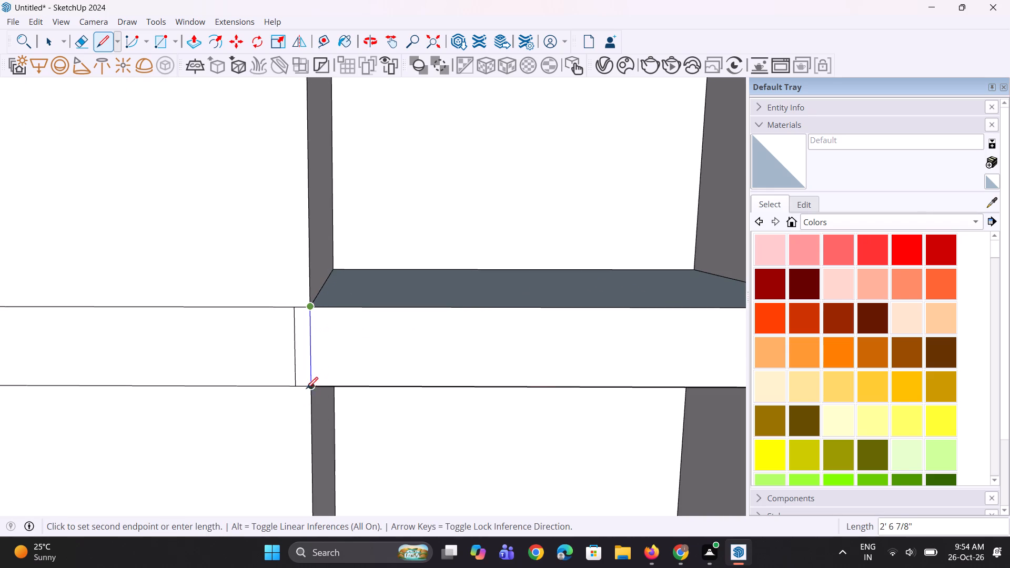
{"action": "left_click", "coordinate": [310, 386]}
Draw vertical lines about 2'6 7/8" long across the band below the third storey, aligned with both narrowed recess edges.
{"action": "scroll", "coordinate": [330, 350], "scroll_direction": "down", "scroll_amount": 20}
{"action": "scroll", "coordinate": [330, 350], "scroll_direction": "down", "scroll_amount": 2}
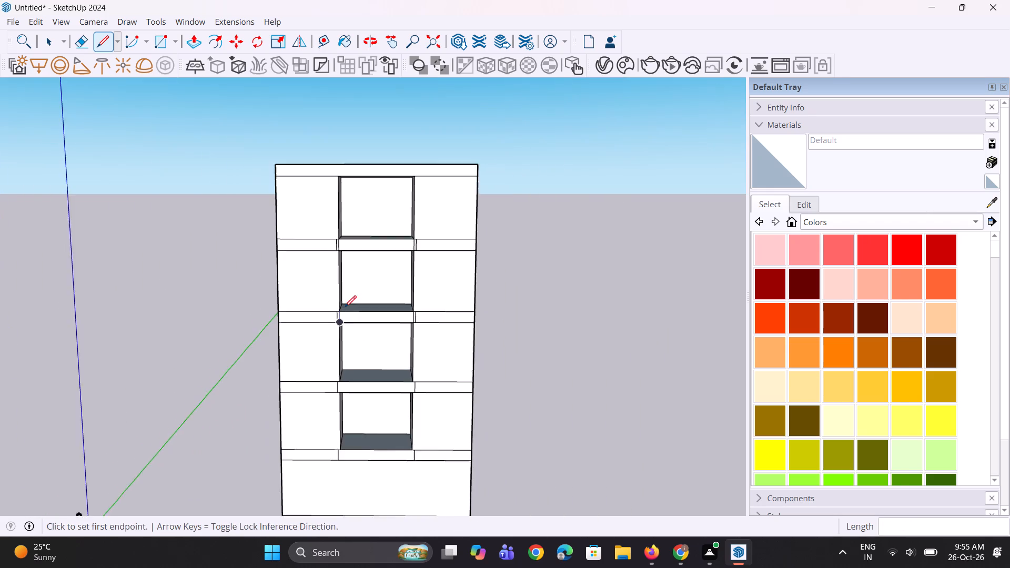
{"action": "scroll", "coordinate": [344, 428], "scroll_direction": "up", "scroll_amount": 19}
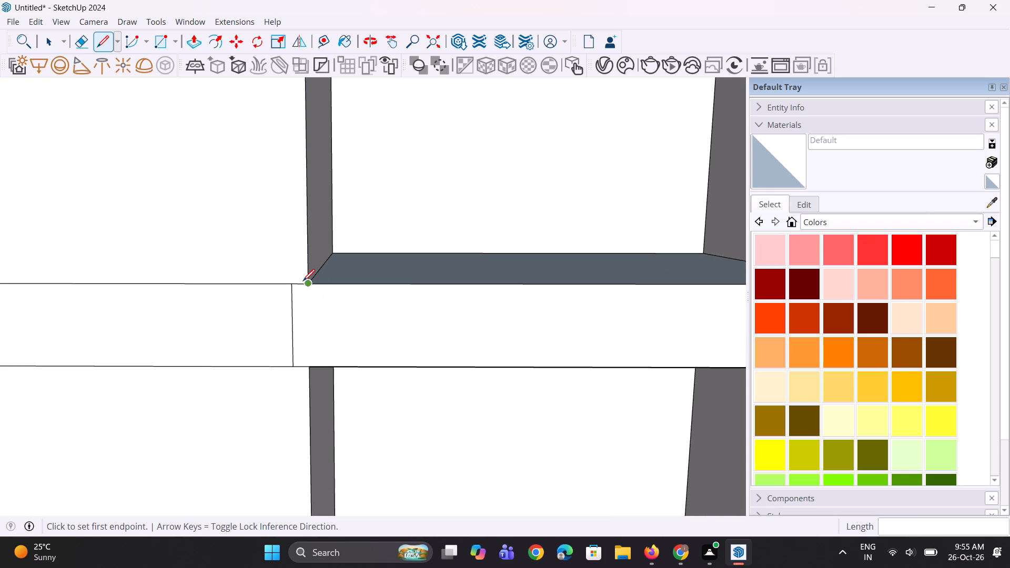
{"action": "left_click", "coordinate": [307, 283]}
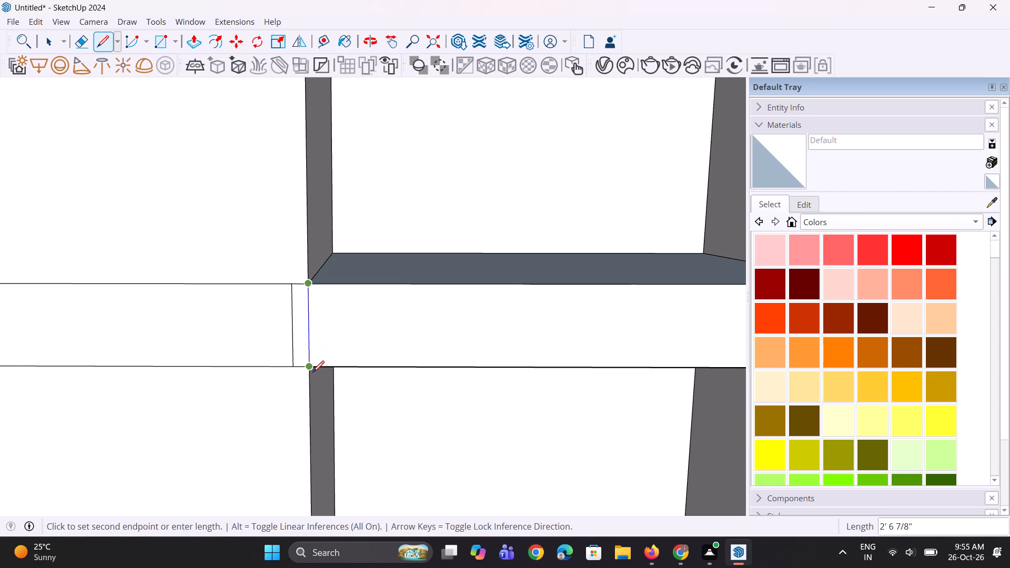
{"action": "left_click", "coordinate": [312, 372]}
{"action": "scroll", "coordinate": [301, 382], "scroll_direction": "down", "scroll_amount": 9}
{"action": "scroll", "coordinate": [543, 339], "scroll_direction": "up", "scroll_amount": 6}
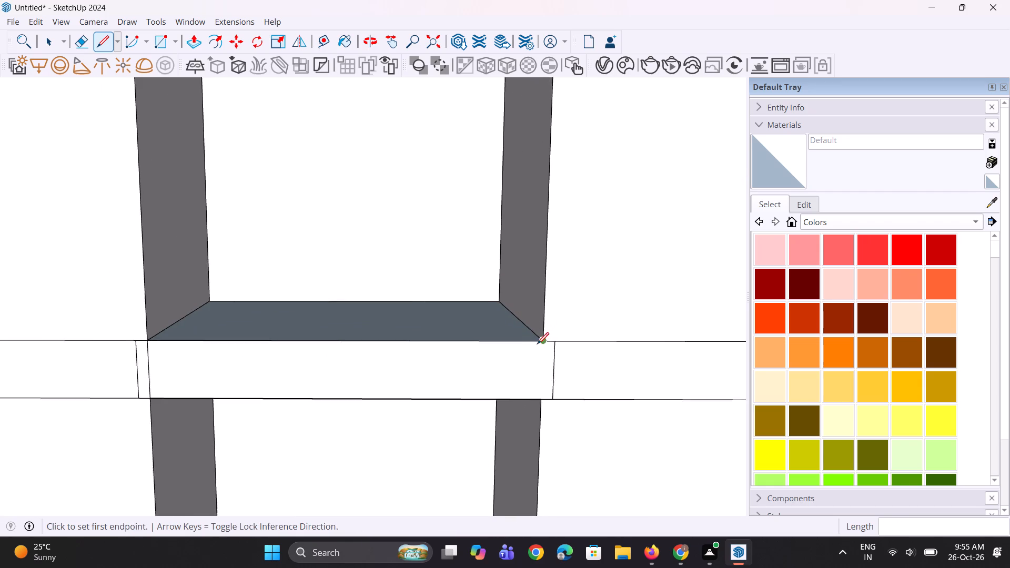
{"action": "left_click", "coordinate": [544, 342]}
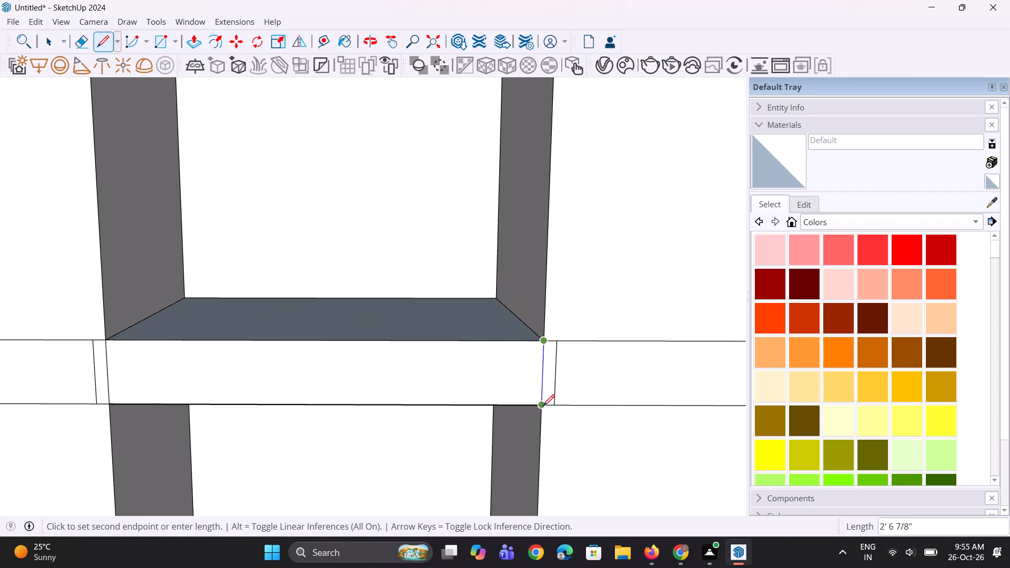
{"action": "left_click", "coordinate": [543, 406]}
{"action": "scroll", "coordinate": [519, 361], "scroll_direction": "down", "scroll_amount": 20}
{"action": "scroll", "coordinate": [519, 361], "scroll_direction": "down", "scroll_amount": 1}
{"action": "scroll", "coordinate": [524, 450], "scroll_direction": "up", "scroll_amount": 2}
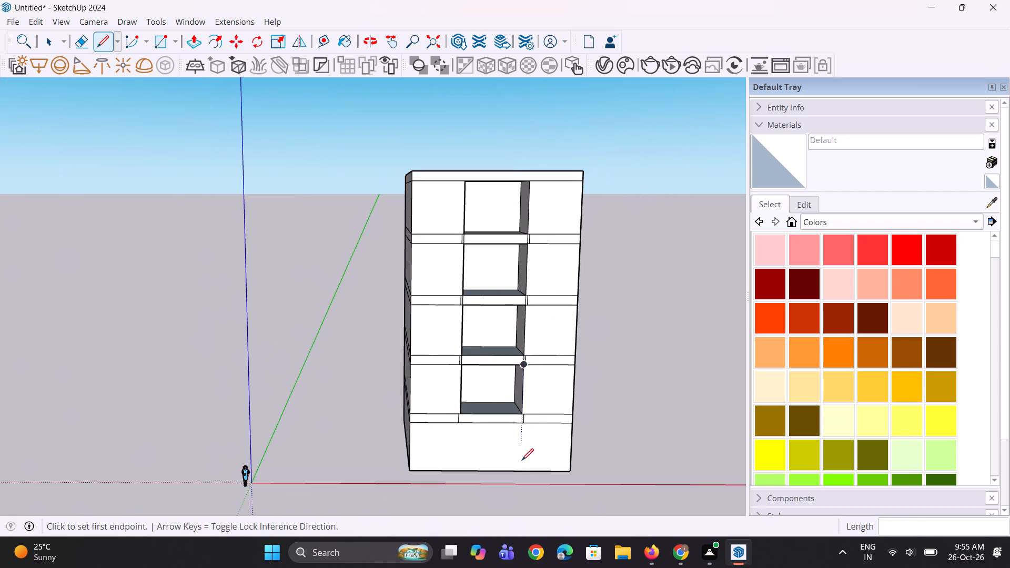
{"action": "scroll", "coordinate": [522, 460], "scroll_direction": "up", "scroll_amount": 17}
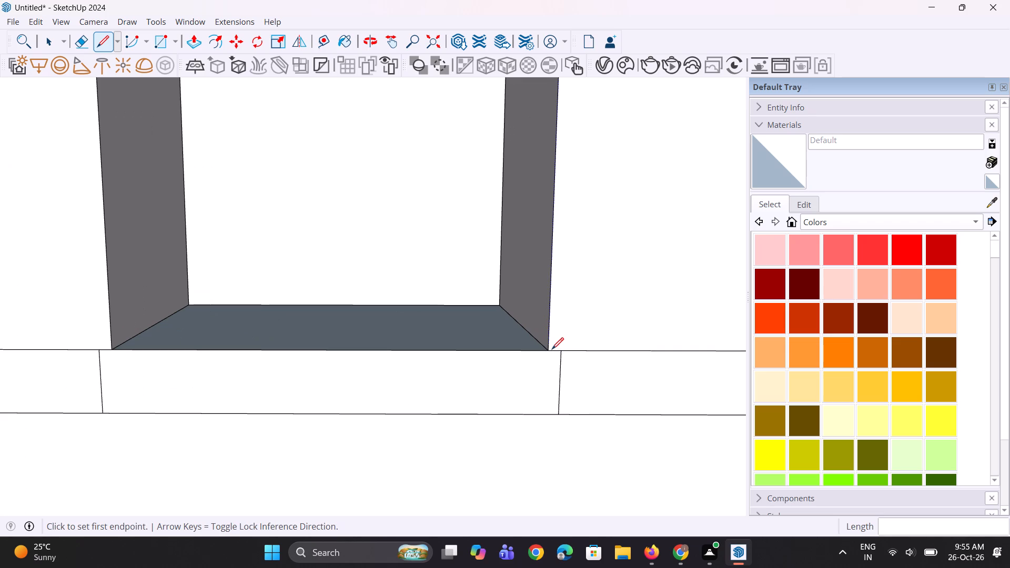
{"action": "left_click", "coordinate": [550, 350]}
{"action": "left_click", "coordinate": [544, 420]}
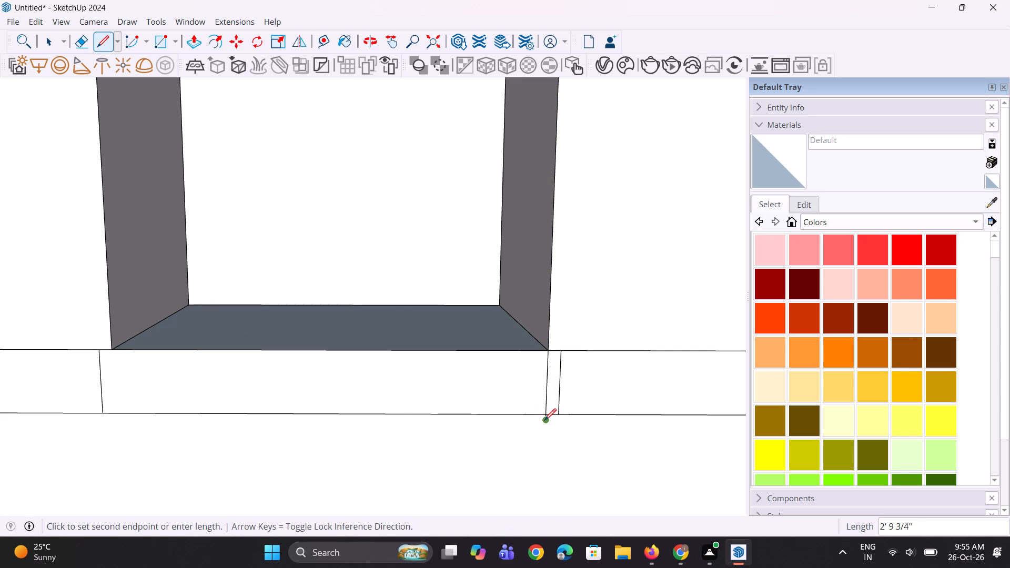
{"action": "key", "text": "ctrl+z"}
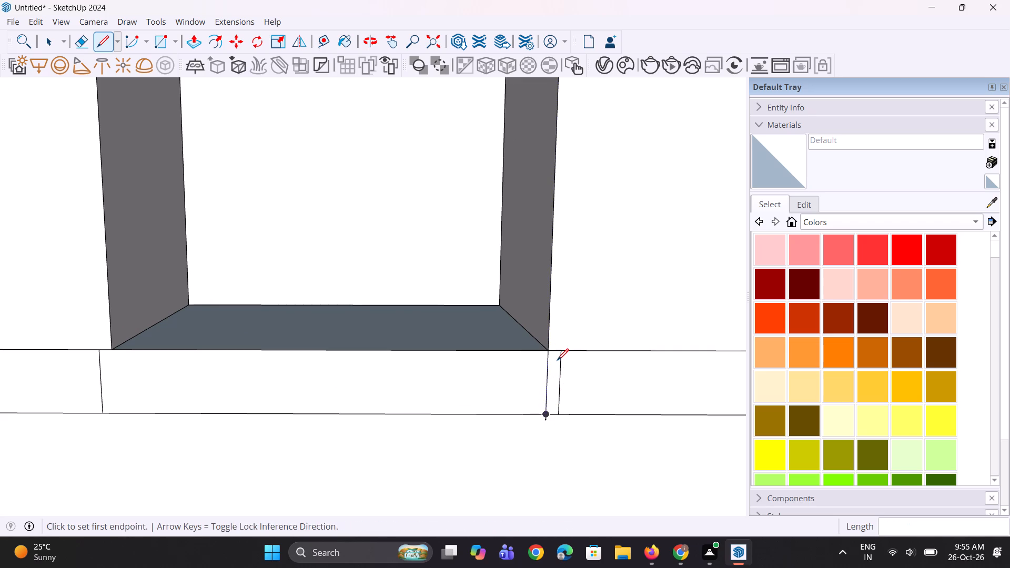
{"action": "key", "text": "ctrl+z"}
Draw vertical lines across the band below the second storey, aligned with both narrowed recess edges.
{"action": "left_click", "coordinate": [550, 354]}
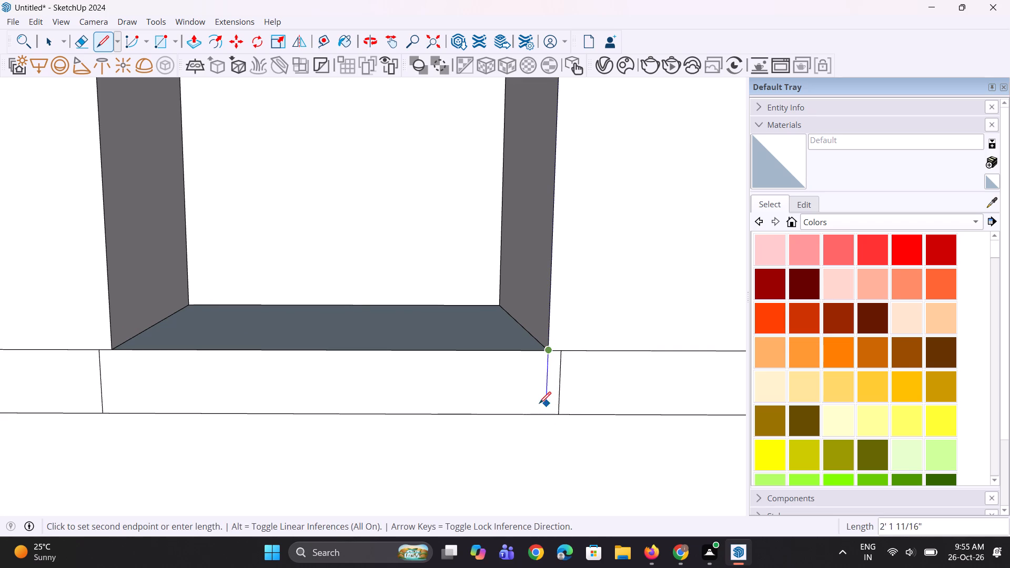
{"action": "left_click", "coordinate": [547, 413]}
{"action": "scroll", "coordinate": [547, 413], "scroll_direction": "down", "scroll_amount": 10}
{"action": "scroll", "coordinate": [396, 420], "scroll_direction": "up", "scroll_amount": 3}
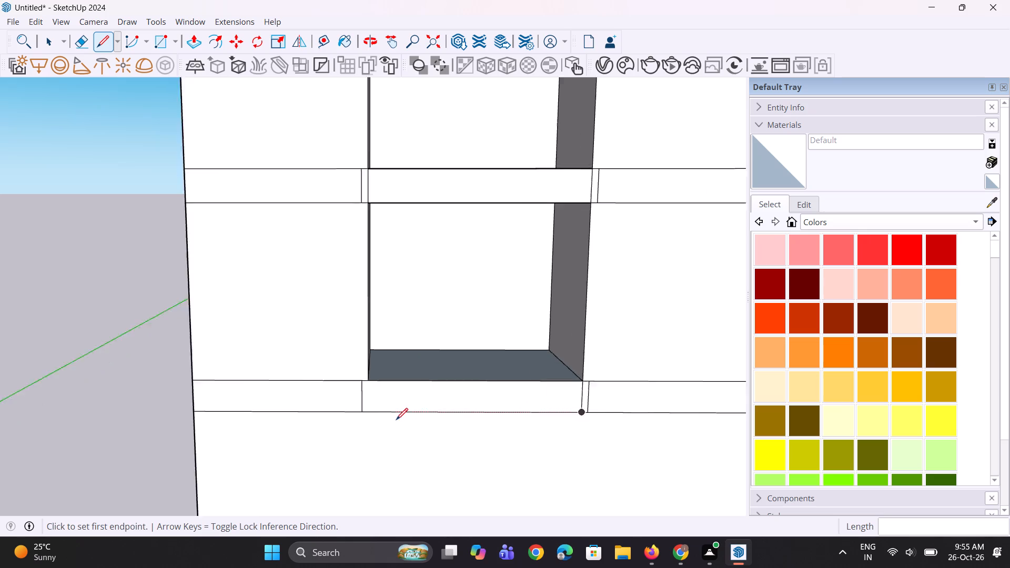
{"action": "scroll", "coordinate": [396, 420], "scroll_direction": "up", "scroll_amount": 9}
{"action": "left_click", "coordinate": [350, 346]}
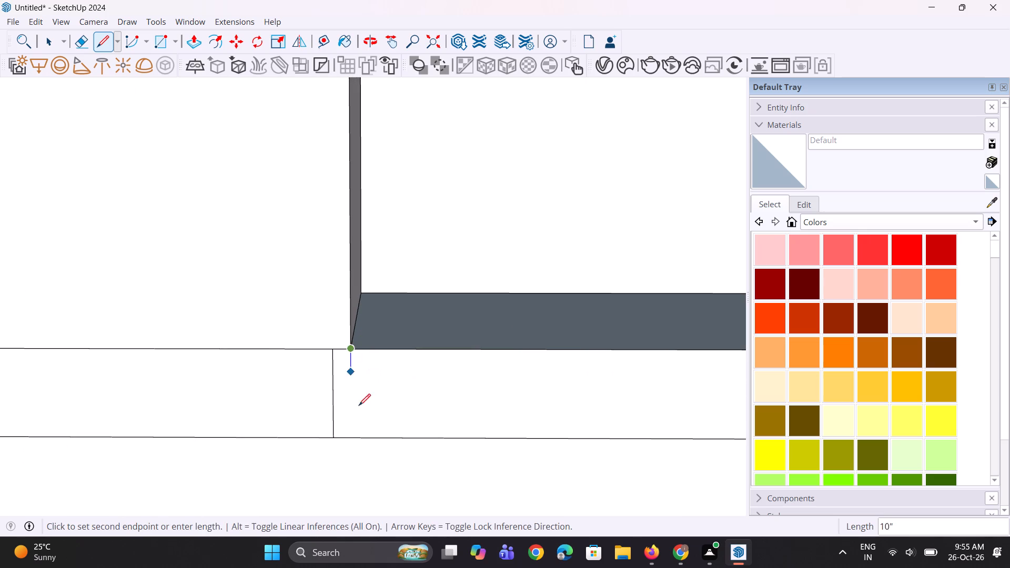
{"action": "left_click", "coordinate": [350, 442]}
{"action": "key", "text": "space"}
{"action": "key", "text": "space"}
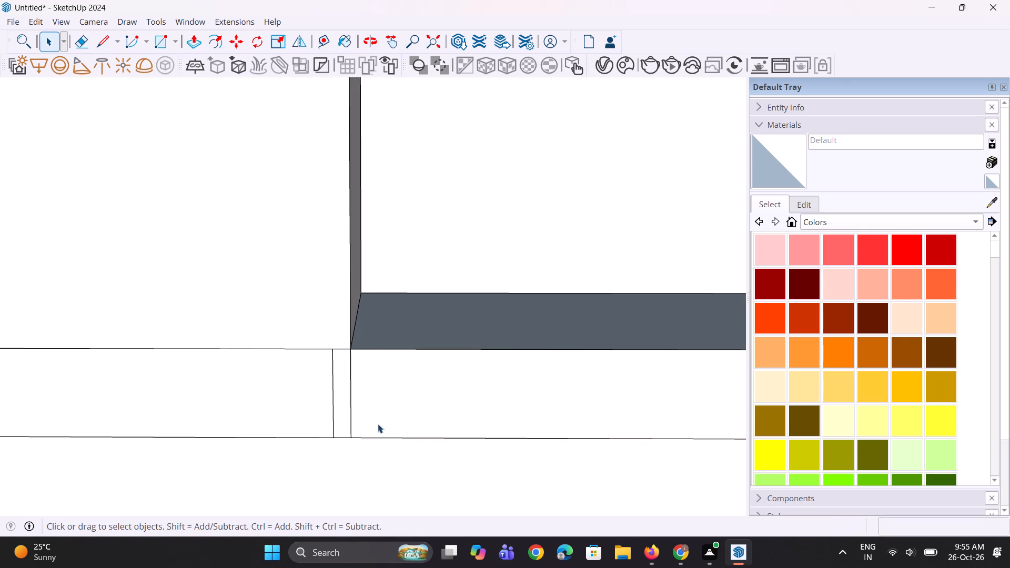
Erase the two old outer division lines beside the new ones on the band below the second storey.
{"action": "scroll", "coordinate": [334, 418], "scroll_direction": "up", "scroll_amount": 4}
{"action": "key", "text": "e"}
{"action": "left_click_drag", "start_coordinate": [330, 405], "coordinate": [339, 410]}
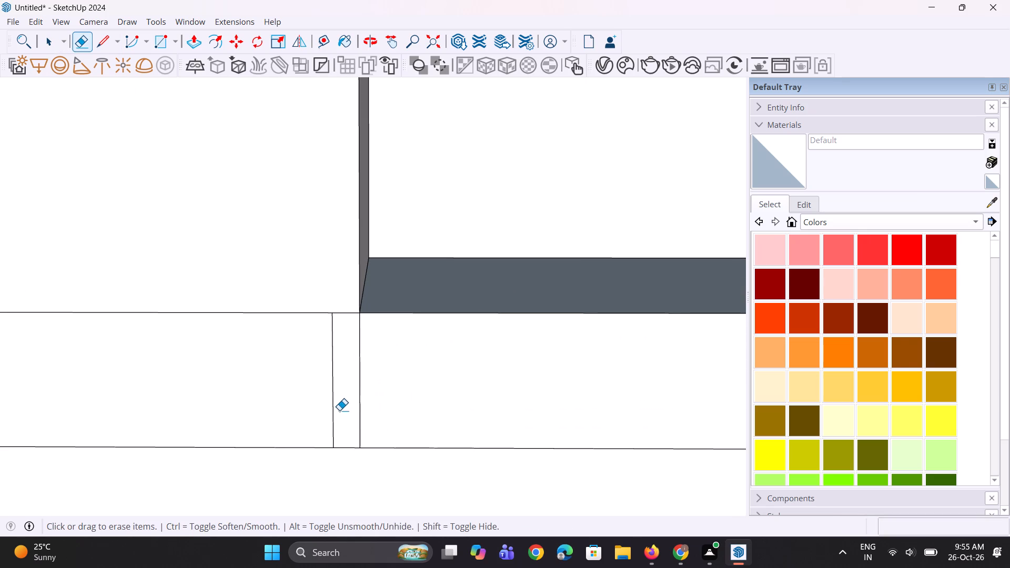
{"action": "left_click", "coordinate": [334, 404]}
{"action": "scroll", "coordinate": [163, 245], "scroll_direction": "down", "scroll_amount": 3}
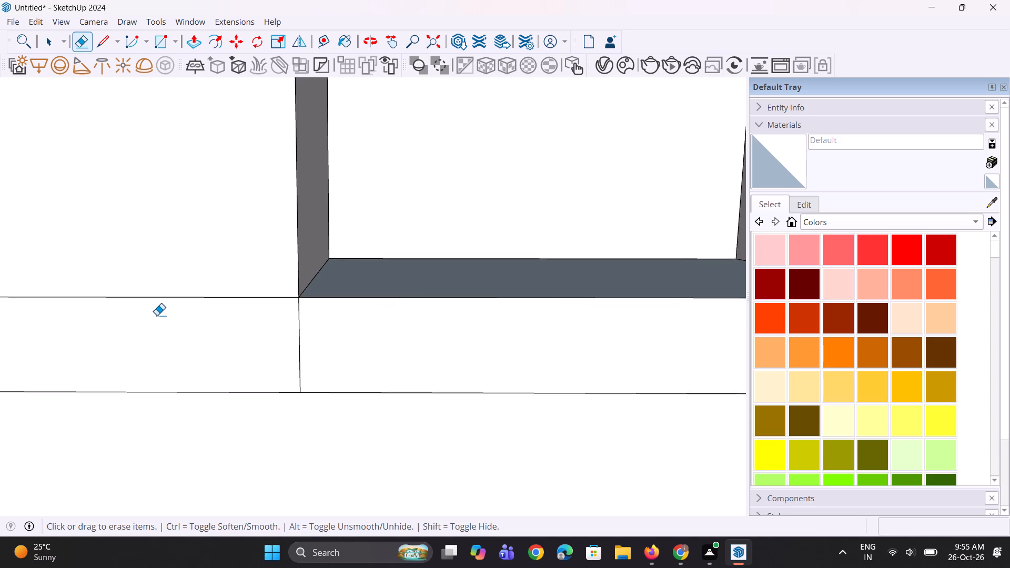
{"action": "scroll", "coordinate": [157, 315], "scroll_direction": "down", "scroll_amount": 10}
{"action": "scroll", "coordinate": [533, 303], "scroll_direction": "up", "scroll_amount": 3}
{"action": "scroll", "coordinate": [571, 323], "scroll_direction": "up", "scroll_amount": 3}
{"action": "scroll", "coordinate": [520, 320], "scroll_direction": "up", "scroll_amount": 3}
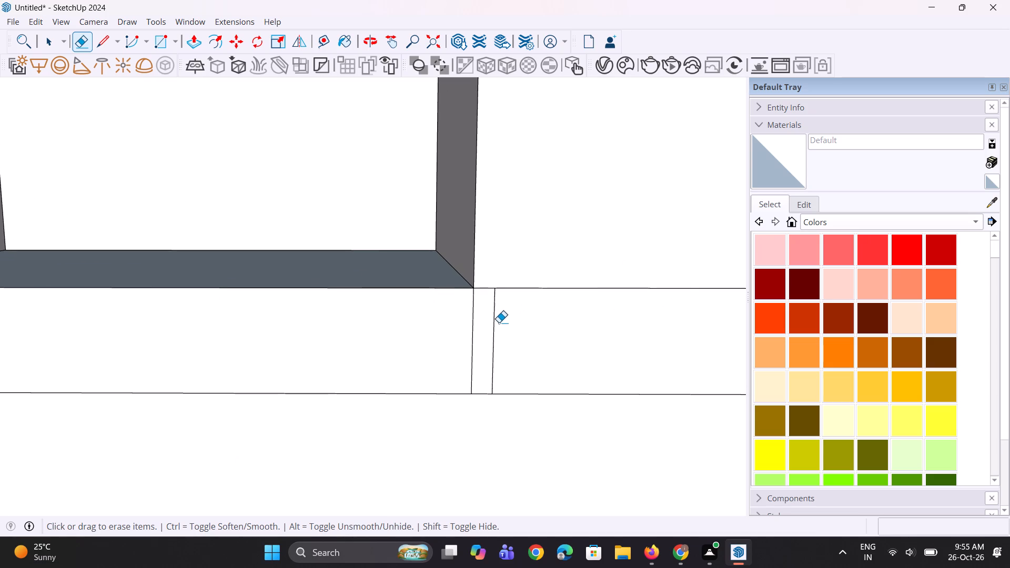
{"action": "left_click_drag", "start_coordinate": [490, 324], "coordinate": [519, 344]}
Erase the two old outer division lines on the band below the third storey.
{"action": "scroll", "coordinate": [582, 404], "scroll_direction": "down", "scroll_amount": 15}
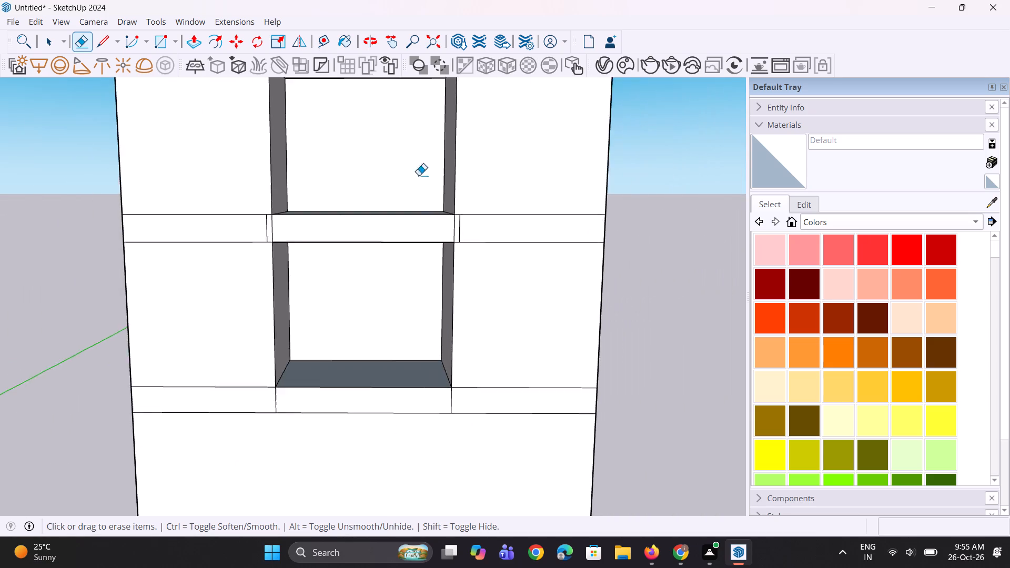
{"action": "scroll", "coordinate": [426, 139], "scroll_direction": "up", "scroll_amount": 13}
{"action": "left_click_drag", "start_coordinate": [435, 297], "coordinate": [521, 315]}
{"action": "scroll", "coordinate": [585, 270], "scroll_direction": "up", "scroll_amount": 1}
{"action": "scroll", "coordinate": [586, 270], "scroll_direction": "down", "scroll_amount": 4}
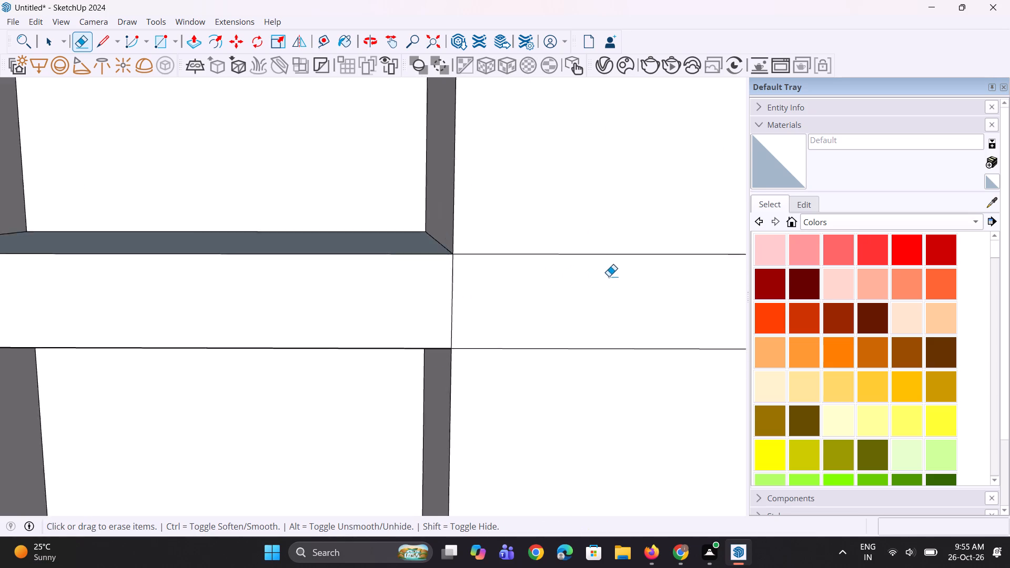
{"action": "scroll", "coordinate": [609, 276], "scroll_direction": "down", "scroll_amount": 7}
{"action": "scroll", "coordinate": [257, 296], "scroll_direction": "up", "scroll_amount": 11}
{"action": "left_click_drag", "start_coordinate": [179, 271], "coordinate": [209, 292]}
Erase the two old outer division lines on the band below the fourth storey.
{"action": "scroll", "coordinate": [193, 360], "scroll_direction": "down", "scroll_amount": 18}
{"action": "scroll", "coordinate": [403, 219], "scroll_direction": "up", "scroll_amount": 12}
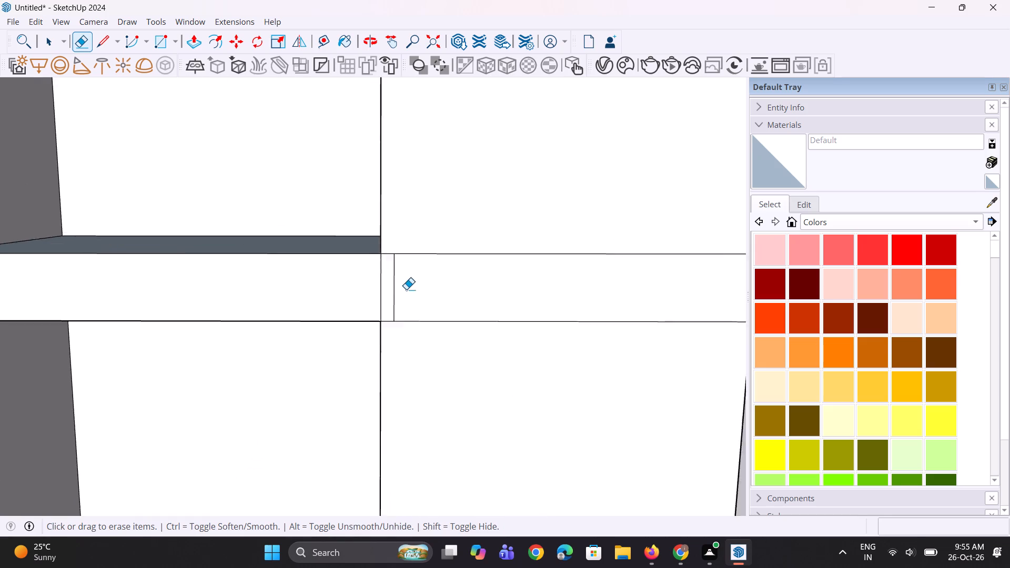
{"action": "scroll", "coordinate": [406, 289], "scroll_direction": "up", "scroll_amount": 4}
{"action": "left_click_drag", "start_coordinate": [384, 267], "coordinate": [434, 277]}
{"action": "scroll", "coordinate": [502, 272], "scroll_direction": "down", "scroll_amount": 12}
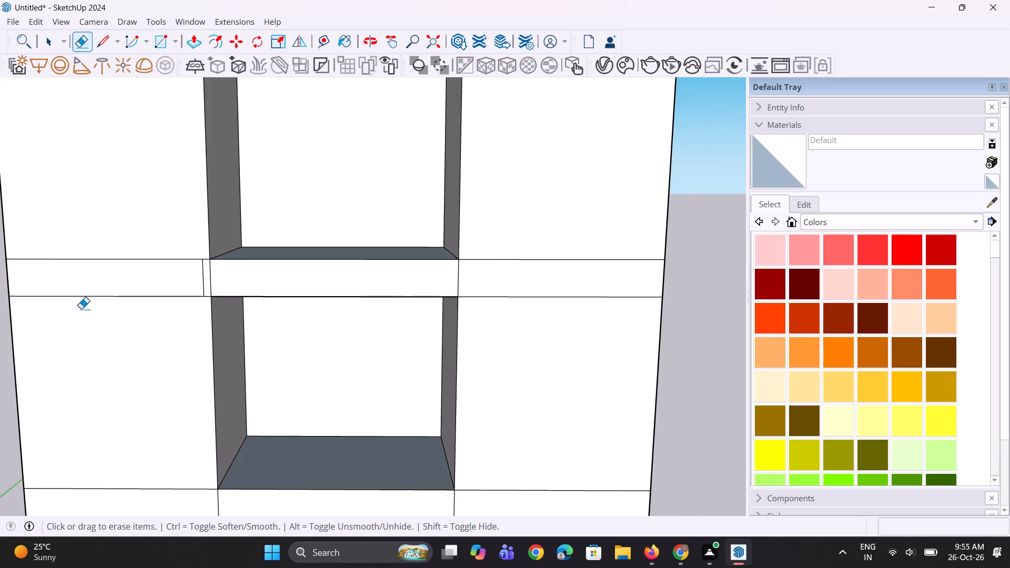
{"action": "scroll", "coordinate": [83, 307], "scroll_direction": "up", "scroll_amount": 11}
{"action": "left_click_drag", "start_coordinate": [305, 253], "coordinate": [345, 271]}
Erase the two old outer division lines on the band below the top storey, keeping the lines aligned with the recess.
{"action": "scroll", "coordinate": [149, 382], "scroll_direction": "down", "scroll_amount": 6}
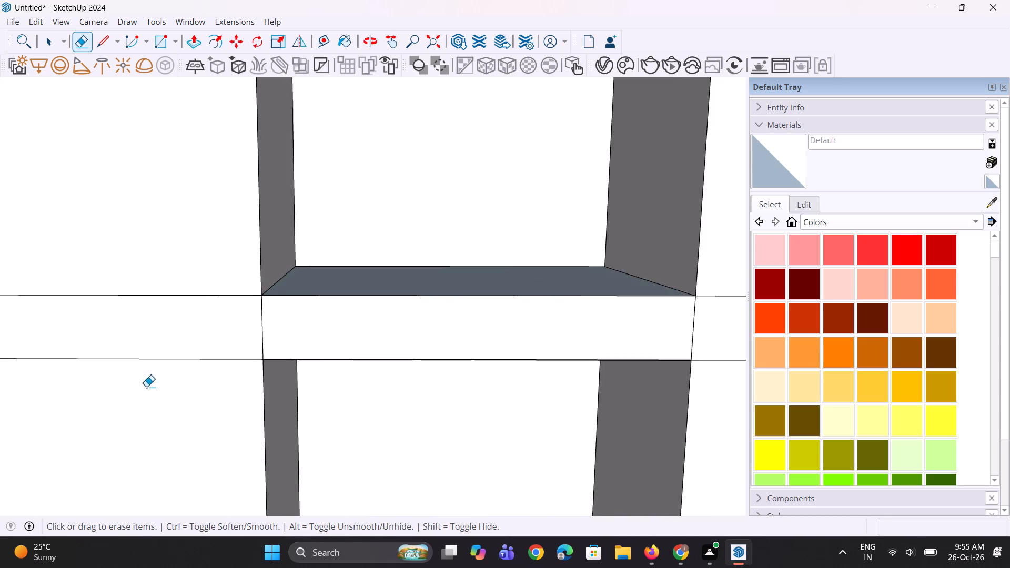
{"action": "scroll", "coordinate": [146, 387], "scroll_direction": "down", "scroll_amount": 13}
{"action": "scroll", "coordinate": [334, 223], "scroll_direction": "up", "scroll_amount": 15}
{"action": "left_click_drag", "start_coordinate": [339, 235], "coordinate": [361, 260]}
{"action": "scroll", "coordinate": [397, 256], "scroll_direction": "down", "scroll_amount": 11}
{"action": "scroll", "coordinate": [157, 256], "scroll_direction": "up", "scroll_amount": 15}
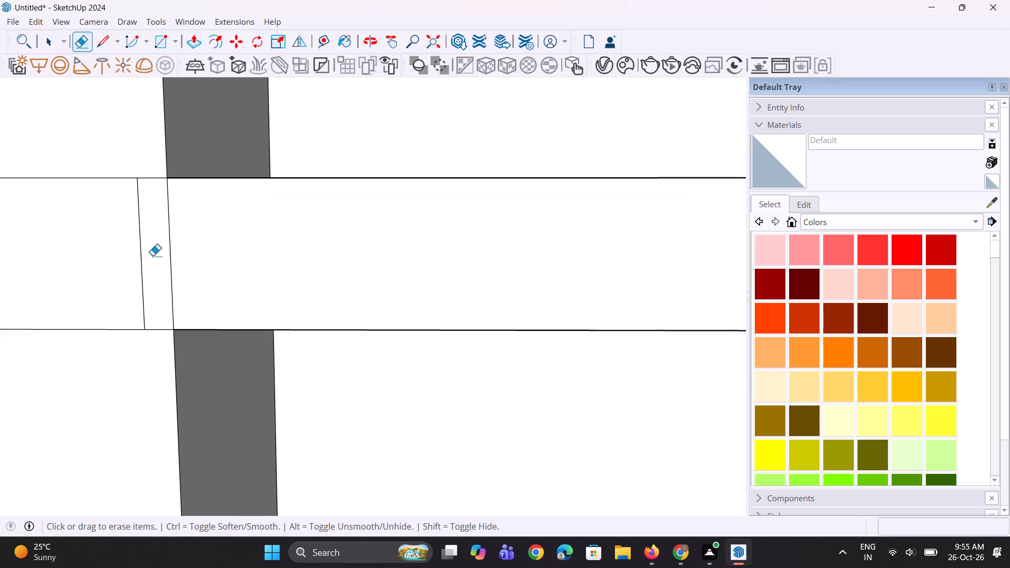
{"action": "left_click_drag", "start_coordinate": [123, 244], "coordinate": [169, 259]}
{"action": "scroll", "coordinate": [375, 428], "scroll_direction": "down", "scroll_amount": 1}
{"action": "key", "text": "ctrl+z"}
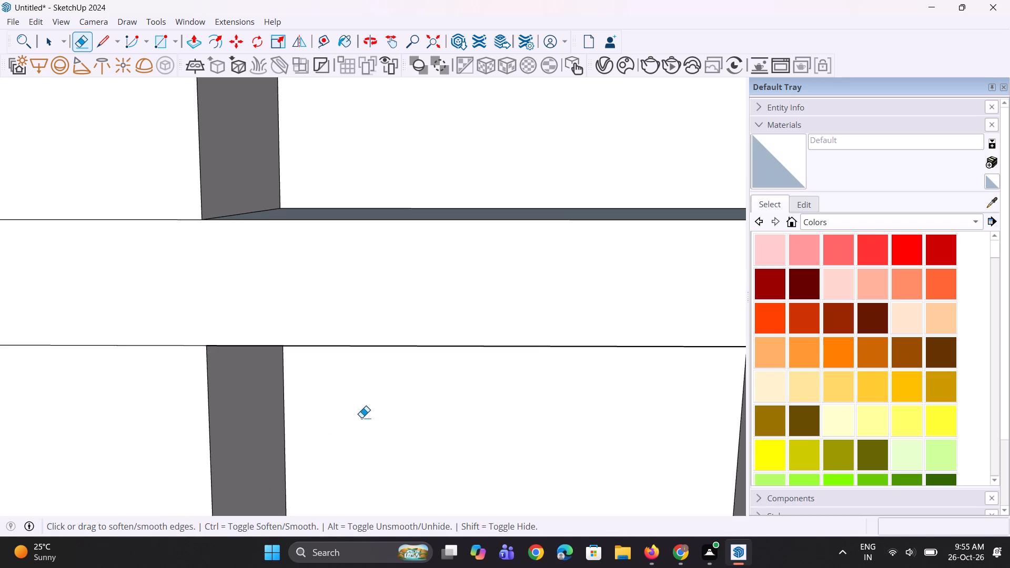
{"action": "scroll", "coordinate": [147, 285], "scroll_direction": "up", "scroll_amount": 3}
{"action": "left_click_drag", "start_coordinate": [176, 281], "coordinate": [207, 299]}
{"action": "scroll", "coordinate": [224, 354], "scroll_direction": "down", "scroll_amount": 13}
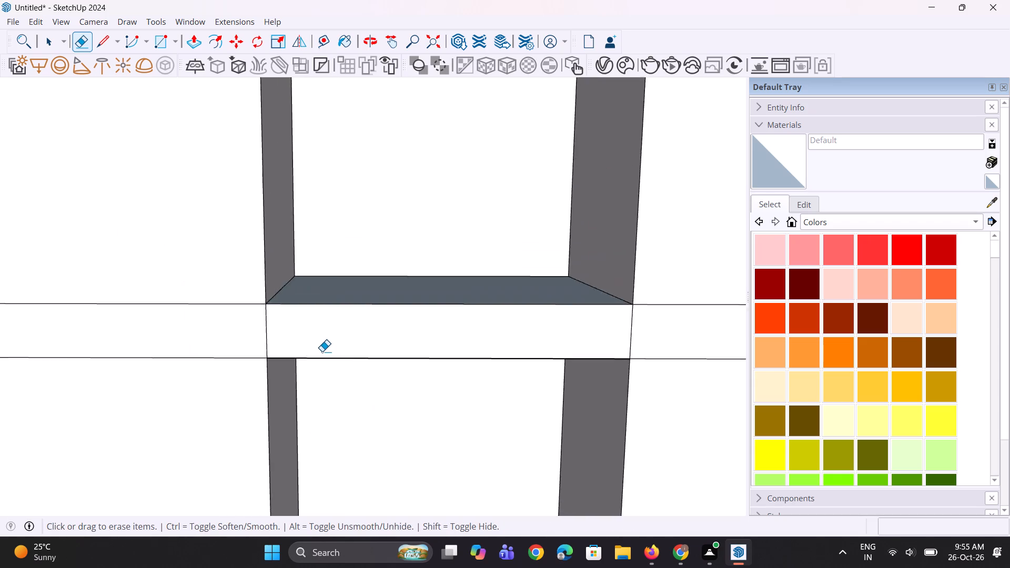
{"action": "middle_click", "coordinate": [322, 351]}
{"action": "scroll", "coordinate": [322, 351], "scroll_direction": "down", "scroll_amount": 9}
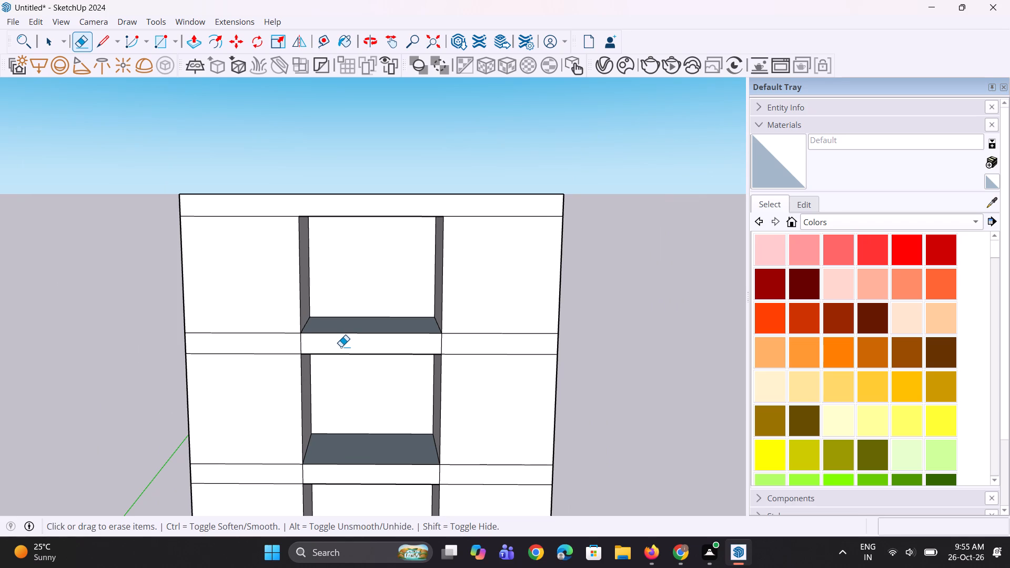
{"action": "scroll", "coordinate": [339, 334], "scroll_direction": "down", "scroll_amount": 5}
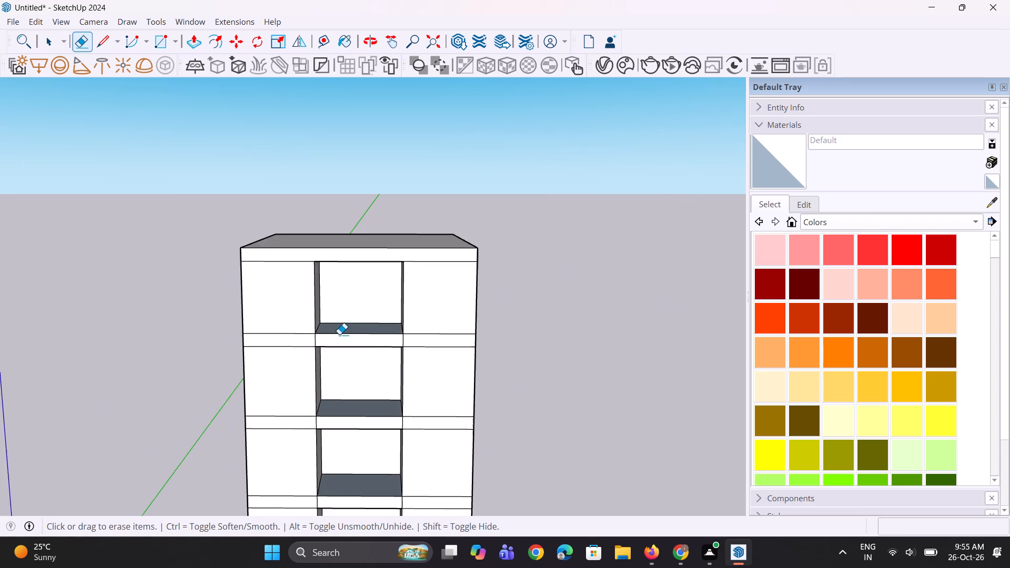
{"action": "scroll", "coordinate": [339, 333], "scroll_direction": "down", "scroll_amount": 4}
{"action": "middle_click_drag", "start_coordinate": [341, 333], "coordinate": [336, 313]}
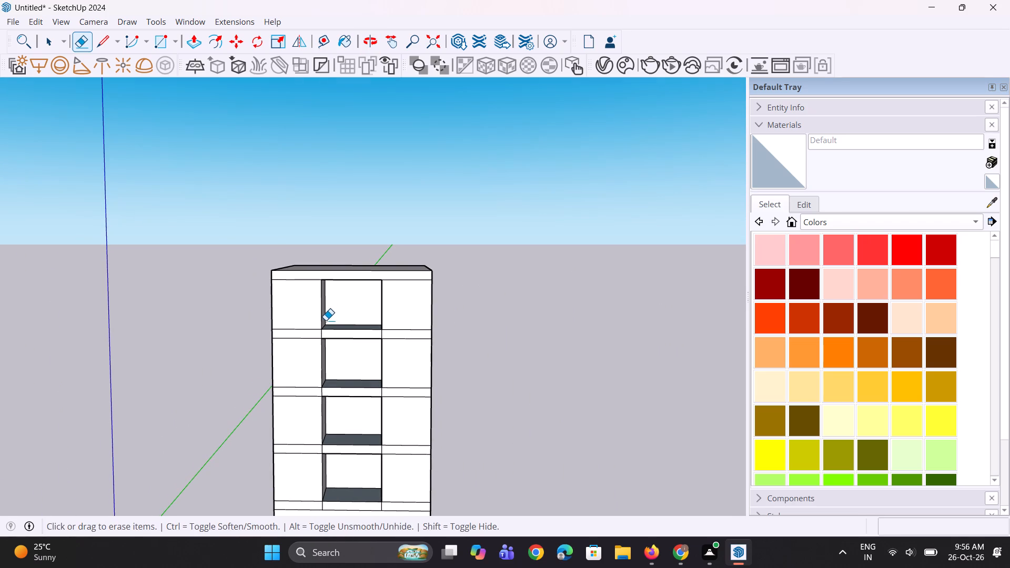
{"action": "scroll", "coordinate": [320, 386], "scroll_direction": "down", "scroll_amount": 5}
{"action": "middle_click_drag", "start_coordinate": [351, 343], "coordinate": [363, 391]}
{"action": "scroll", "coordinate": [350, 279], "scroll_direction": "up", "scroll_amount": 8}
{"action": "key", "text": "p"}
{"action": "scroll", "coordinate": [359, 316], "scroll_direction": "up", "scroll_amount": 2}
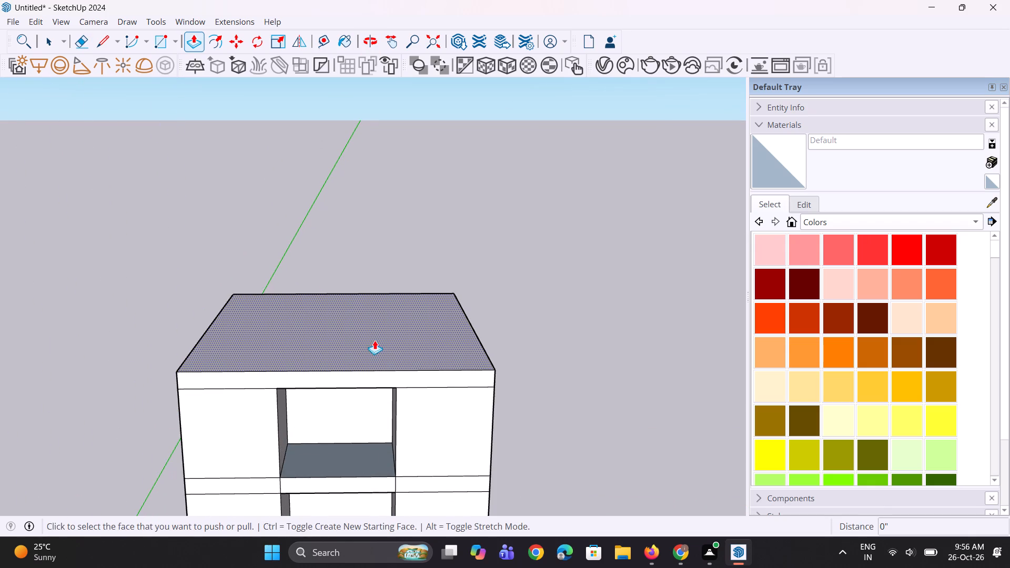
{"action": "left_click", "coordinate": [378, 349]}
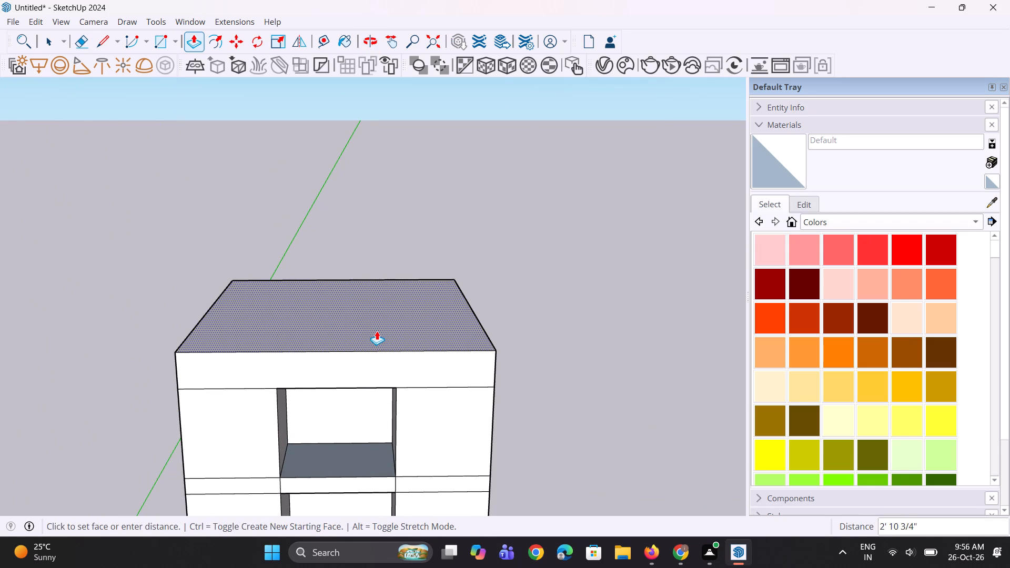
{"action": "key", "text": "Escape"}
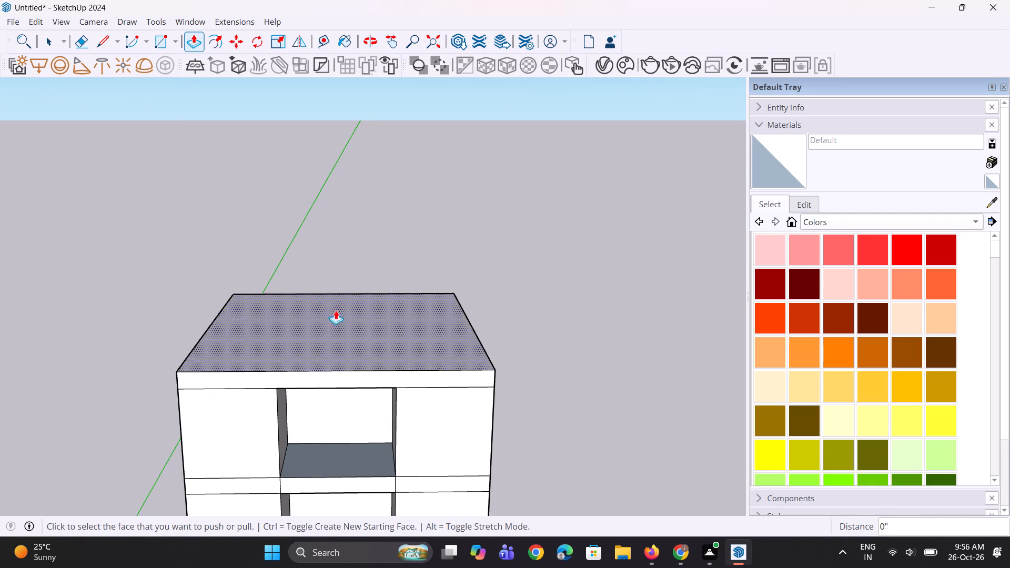
Pull the middle segment of the band below the top storey outward about 1'3 1/4" as a projecting ledge.
{"action": "scroll", "coordinate": [318, 297], "scroll_direction": "down", "scroll_amount": 5}
{"action": "middle_click_drag", "start_coordinate": [334, 429], "coordinate": [299, 321]}
{"action": "scroll", "coordinate": [345, 360], "scroll_direction": "up", "scroll_amount": 11}
{"action": "middle_click_drag", "start_coordinate": [371, 395], "coordinate": [296, 414]}
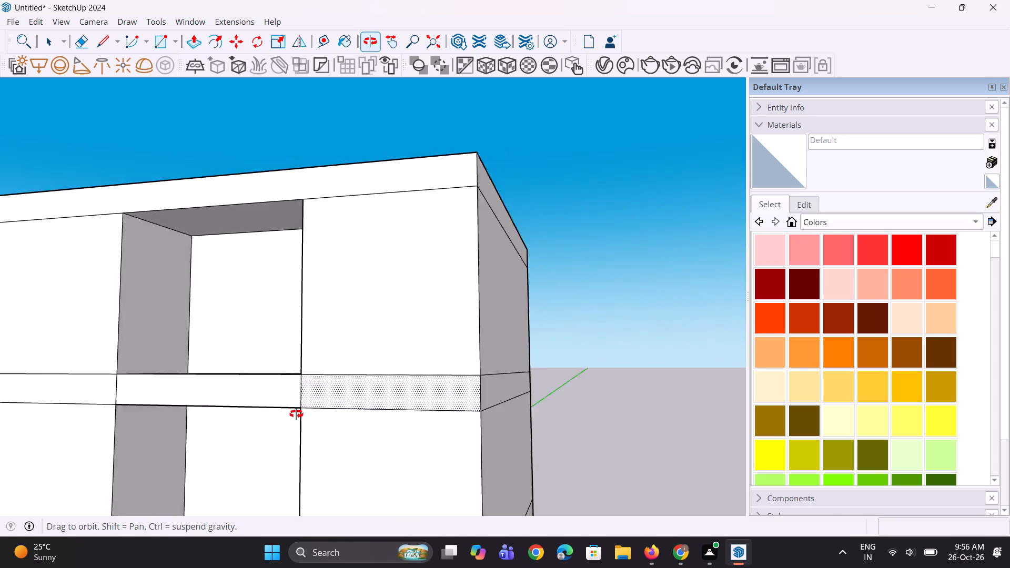
{"action": "middle_click_drag", "start_coordinate": [296, 414], "coordinate": [287, 418]}
{"action": "scroll", "coordinate": [274, 417], "scroll_direction": "up", "scroll_amount": 4}
{"action": "left_click", "coordinate": [225, 396]}
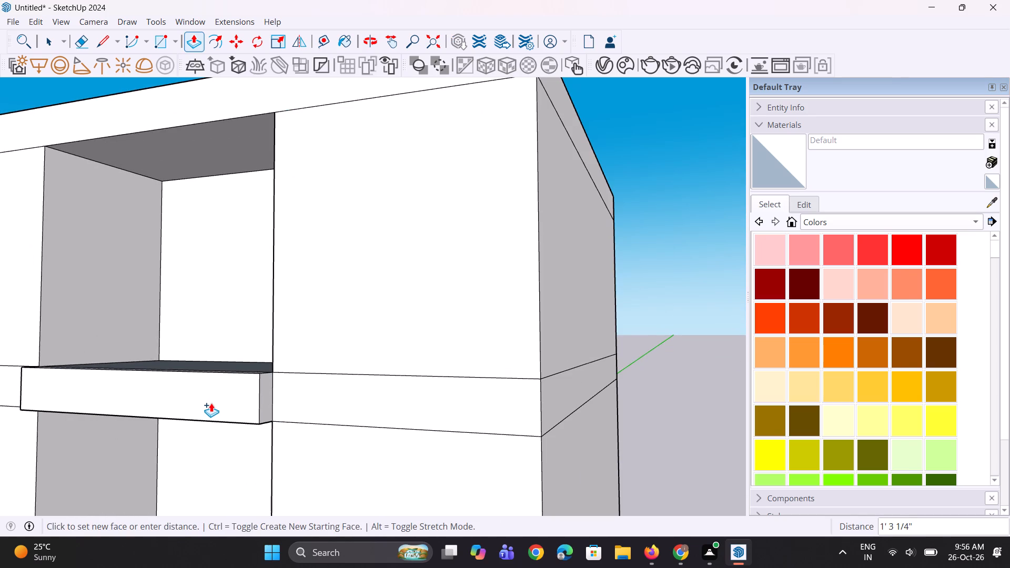
{"action": "left_click", "coordinate": [211, 403]}
Pull the projecting ledge's underside down about 1'1 3/16".
{"action": "middle_click_drag", "start_coordinate": [187, 413], "coordinate": [284, 206]}
{"action": "scroll", "coordinate": [260, 243], "scroll_direction": "up", "scroll_amount": 3}
{"action": "left_click", "coordinate": [260, 244]}
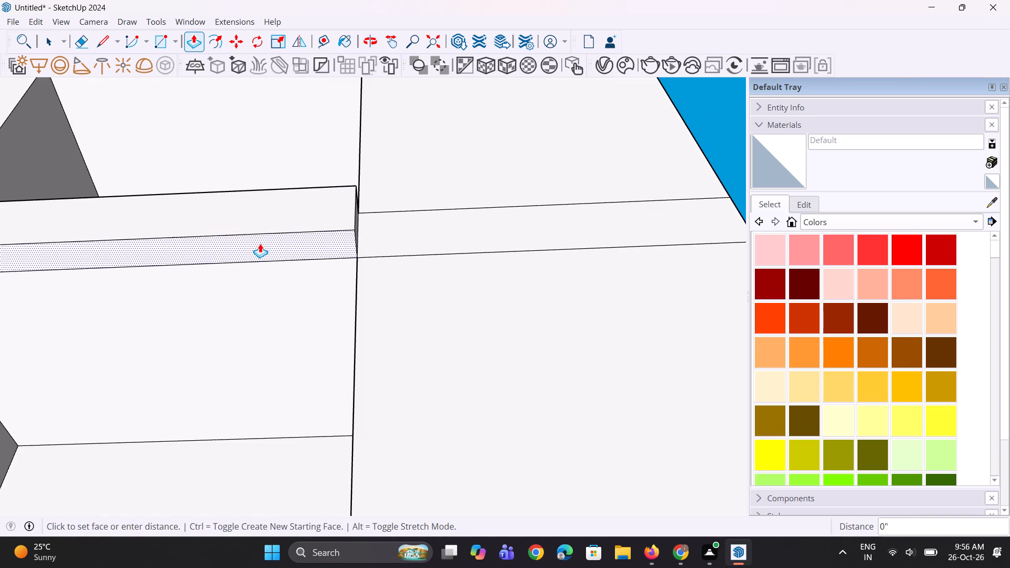
{"action": "left_click", "coordinate": [259, 266]}
Pull the ledge's end face nearer the origin sideways past the recess edge, widening the ledge over the adjoining wall.
{"action": "middle_click_drag", "start_coordinate": [284, 209], "coordinate": [305, 362]}
{"action": "scroll", "coordinate": [287, 277], "scroll_direction": "down", "scroll_amount": 2}
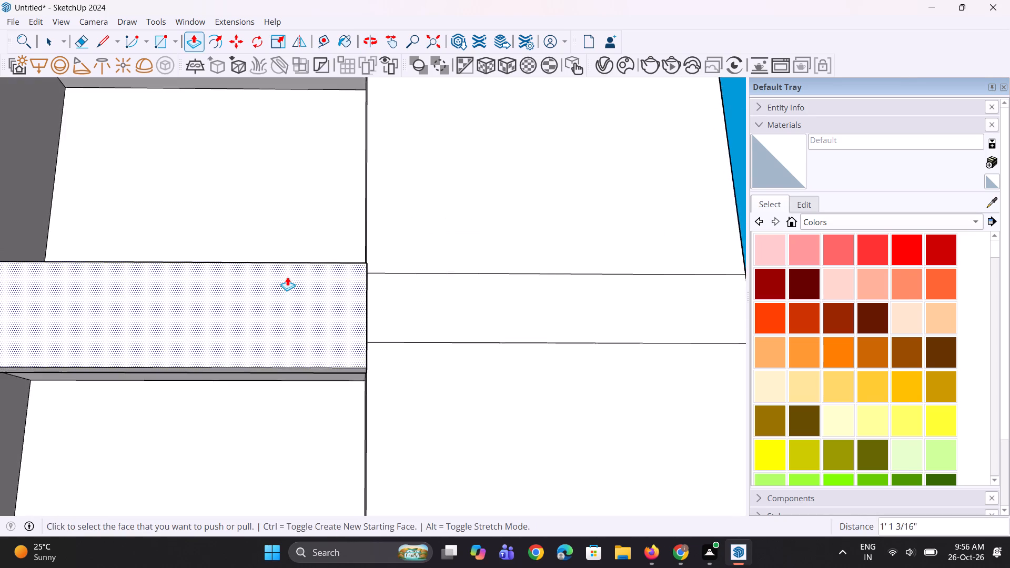
{"action": "scroll", "coordinate": [287, 277], "scroll_direction": "down", "scroll_amount": 3}
{"action": "middle_click_drag", "start_coordinate": [266, 309], "coordinate": [332, 500]}
{"action": "scroll", "coordinate": [214, 241], "scroll_direction": "up", "scroll_amount": 3}
{"action": "scroll", "coordinate": [333, 256], "scroll_direction": "down", "scroll_amount": 5}
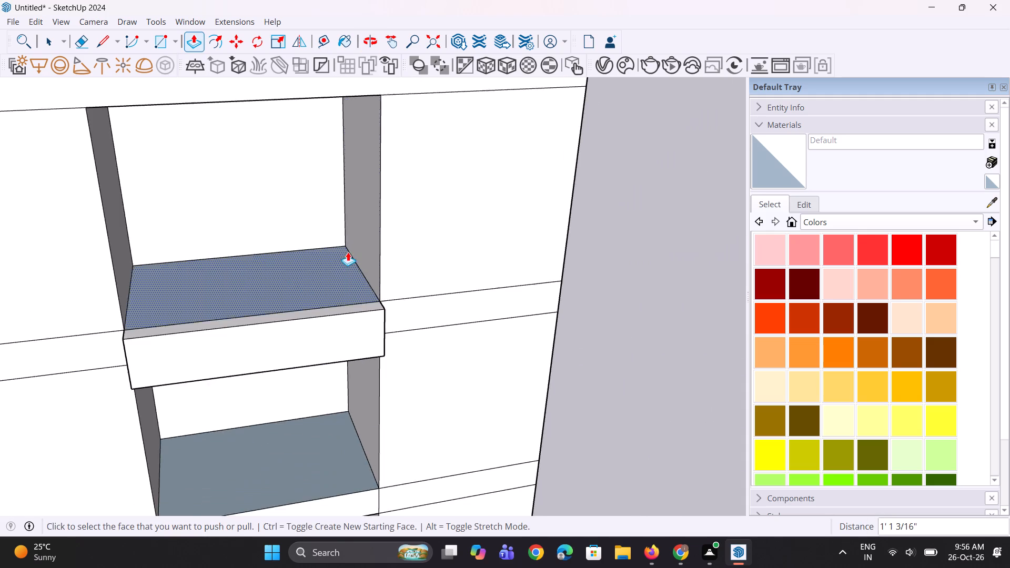
{"action": "scroll", "coordinate": [380, 253], "scroll_direction": "down", "scroll_amount": 5}
{"action": "middle_click_drag", "start_coordinate": [151, 356], "coordinate": [318, 269]}
{"action": "scroll", "coordinate": [368, 277], "scroll_direction": "up", "scroll_amount": 7}
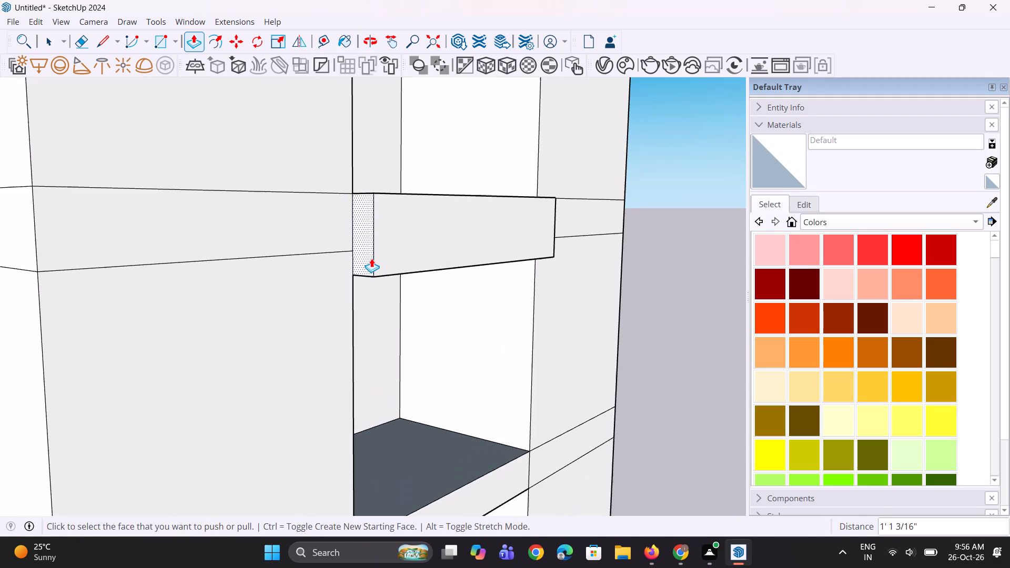
{"action": "left_click", "coordinate": [371, 258]}
{"action": "key", "text": "ctrl+z"}
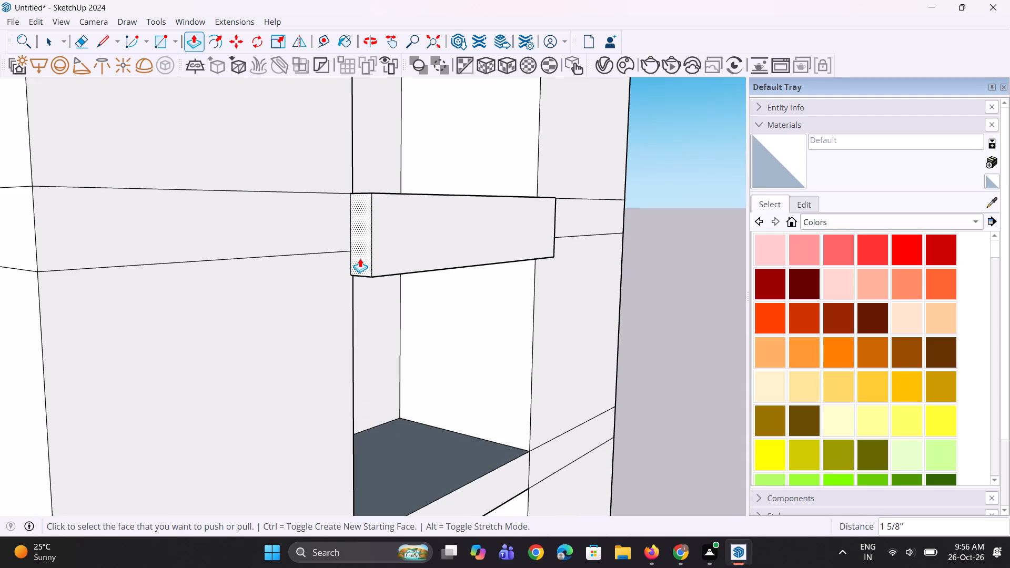
{"action": "left_click", "coordinate": [360, 258]}
{"action": "left_click", "coordinate": [338, 268]}
Draw a line about 1'3 1/4" across the ledge's top at the recess edge nearer the origin, separating its overhanging end.
{"action": "middle_click_drag", "start_coordinate": [355, 226], "coordinate": [337, 334]}
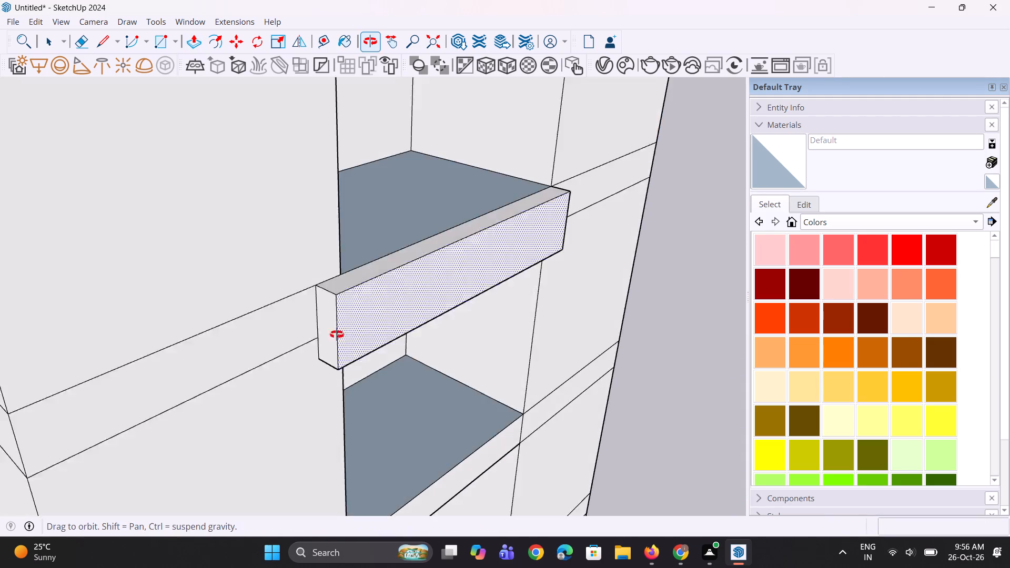
{"action": "middle_click_drag", "start_coordinate": [337, 334], "coordinate": [311, 361]}
{"action": "scroll", "coordinate": [331, 303], "scroll_direction": "up", "scroll_amount": 2}
{"action": "key", "text": "l"}
{"action": "scroll", "coordinate": [331, 302], "scroll_direction": "up", "scroll_amount": 3}
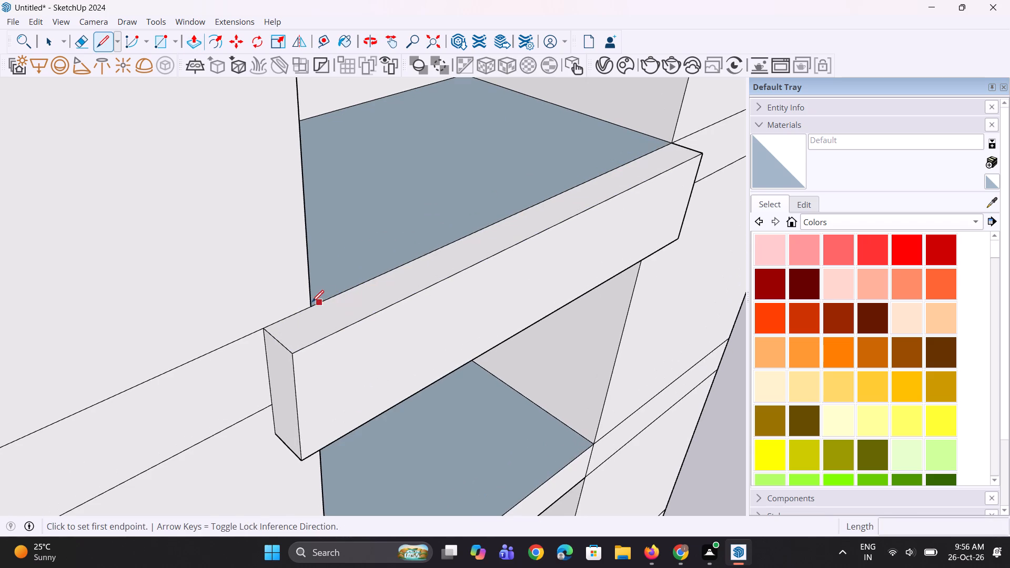
{"action": "left_click", "coordinate": [309, 302]}
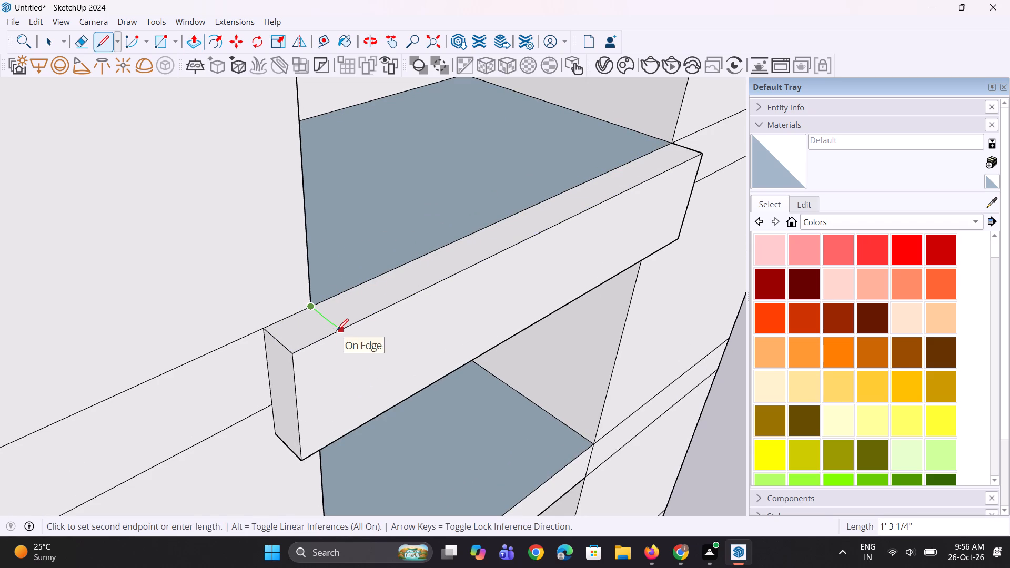
{"action": "left_click", "coordinate": [337, 330]}
Pull the separated end of the ledge's top up about 16'6 7/8" to the roof line as a vertical fin.
{"action": "key", "text": "p"}
{"action": "left_click", "coordinate": [297, 332]}
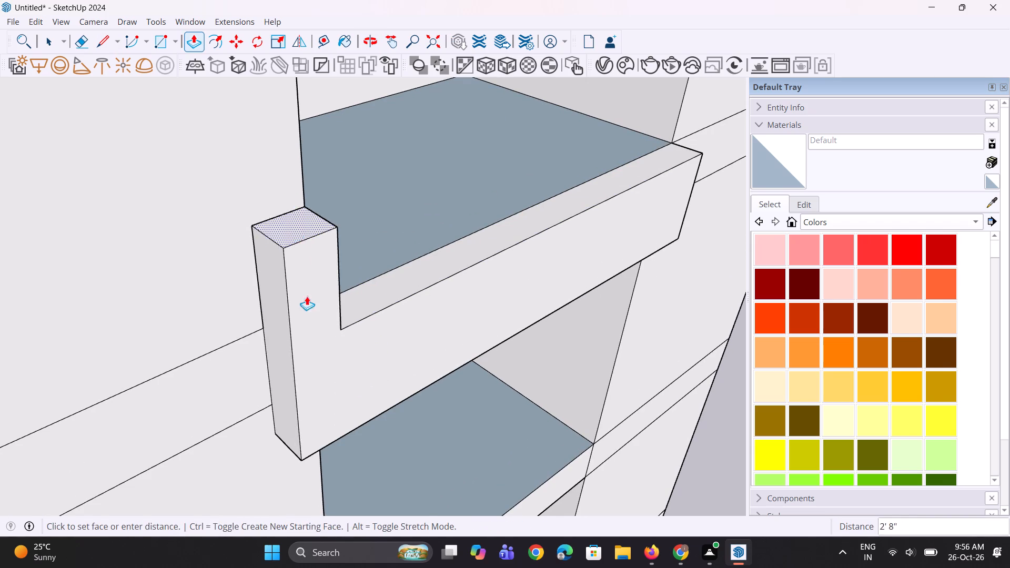
{"action": "scroll", "coordinate": [319, 326], "scroll_direction": "down", "scroll_amount": 10}
{"action": "middle_click_drag", "start_coordinate": [327, 336], "coordinate": [229, 244]}
{"action": "scroll", "coordinate": [275, 285], "scroll_direction": "down", "scroll_amount": 5}
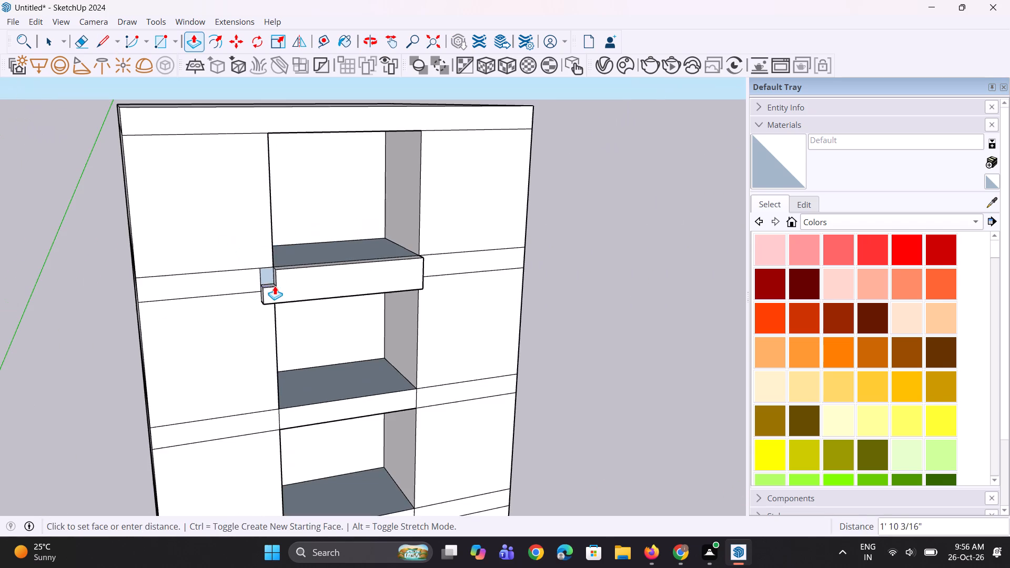
{"action": "left_click", "coordinate": [235, 106]}
Pull the ledge's end face farther from the origin sideways past the recess edge, then another 6 1/8" over the adjoining wall.
{"action": "middle_click_drag", "start_coordinate": [320, 257], "coordinate": [286, 269]}
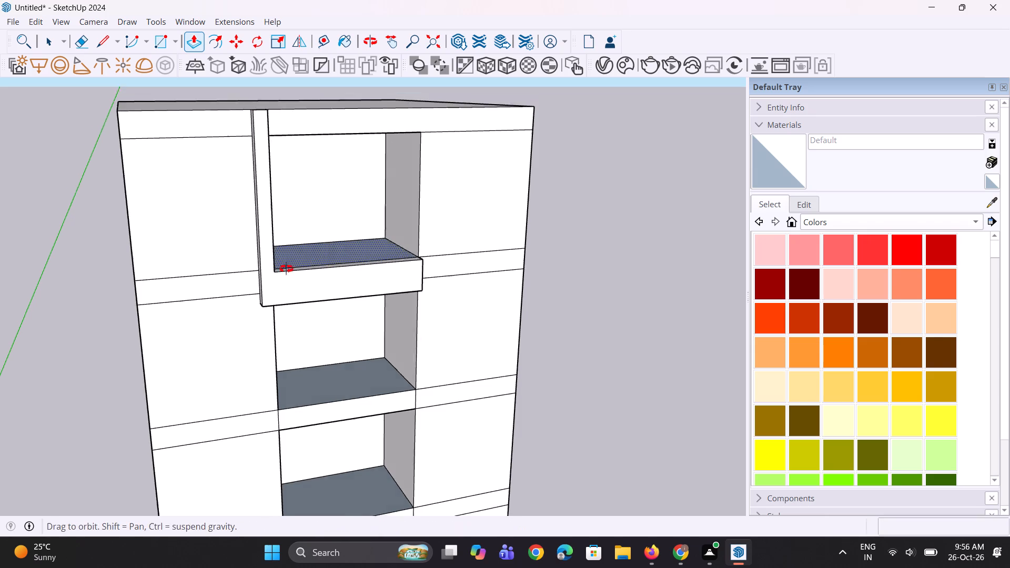
{"action": "middle_click_drag", "start_coordinate": [286, 269], "coordinate": [262, 273]}
{"action": "scroll", "coordinate": [385, 289], "scroll_direction": "down", "scroll_amount": 5}
{"action": "middle_click_drag", "start_coordinate": [414, 297], "coordinate": [326, 393]}
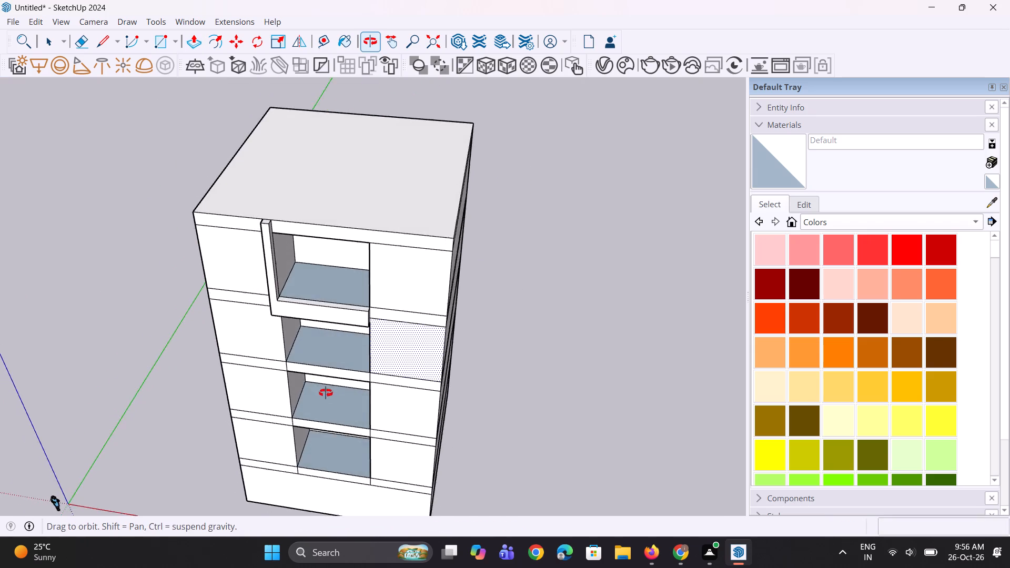
{"action": "middle_click_drag", "start_coordinate": [326, 393], "coordinate": [331, 412]}
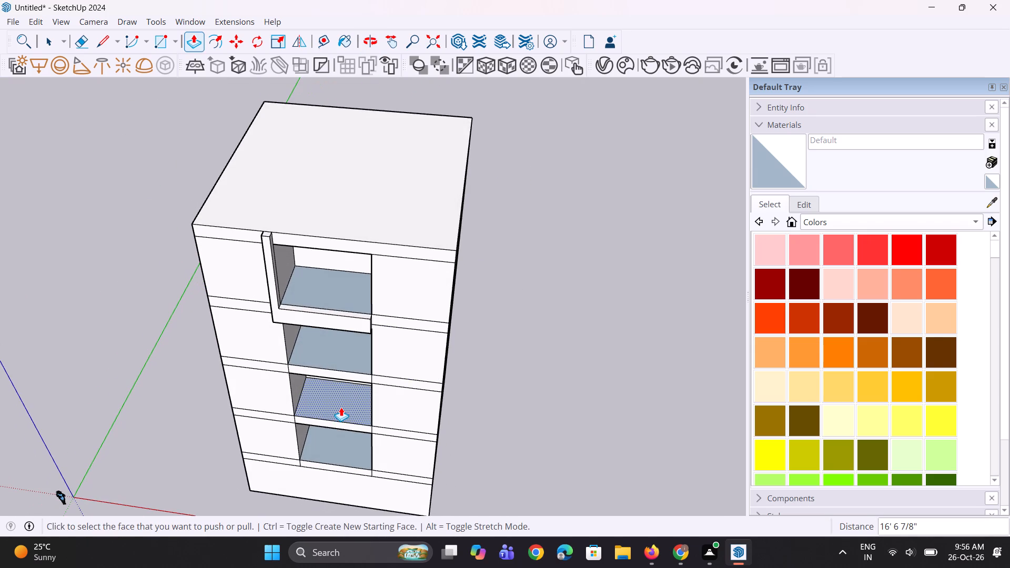
{"action": "scroll", "coordinate": [341, 407], "scroll_direction": "up", "scroll_amount": 3}
{"action": "key", "text": "space"}
{"action": "key", "text": "space"}
{"action": "scroll", "coordinate": [380, 279], "scroll_direction": "up", "scroll_amount": 5}
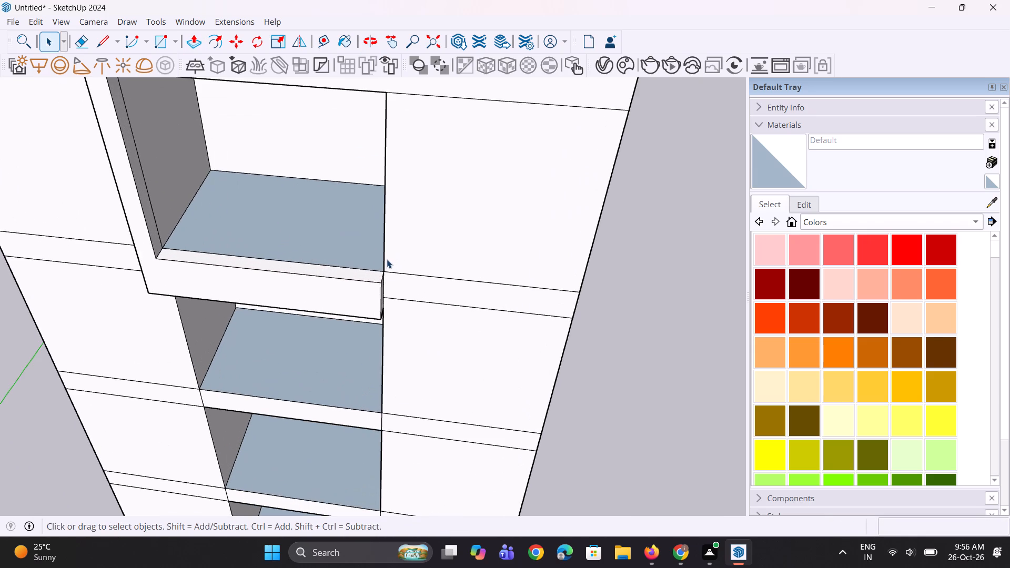
{"action": "middle_click_drag", "start_coordinate": [377, 308], "coordinate": [243, 329]}
{"action": "scroll", "coordinate": [329, 324], "scroll_direction": "up", "scroll_amount": 4}
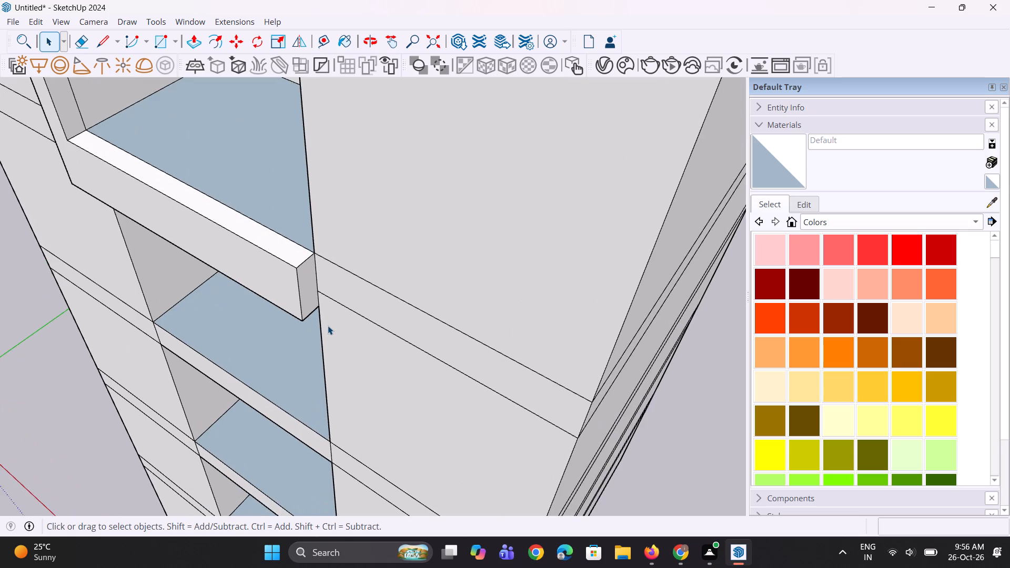
{"action": "scroll", "coordinate": [328, 326], "scroll_direction": "up", "scroll_amount": 3}
{"action": "key", "text": "p"}
{"action": "left_click", "coordinate": [298, 299]}
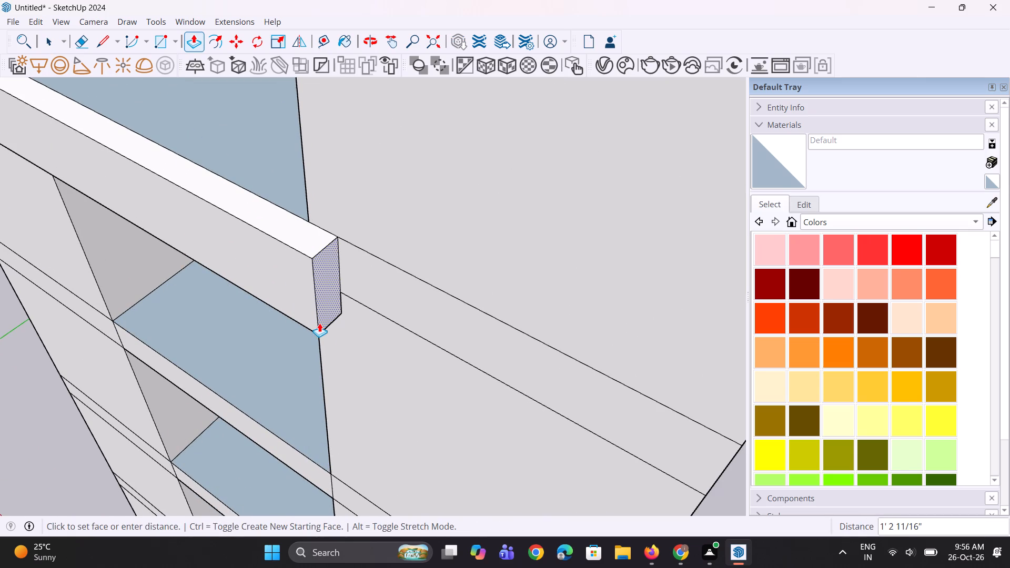
{"action": "left_click", "coordinate": [319, 323]}
{"action": "left_click", "coordinate": [325, 319]}
{"action": "left_click", "coordinate": [338, 323]}
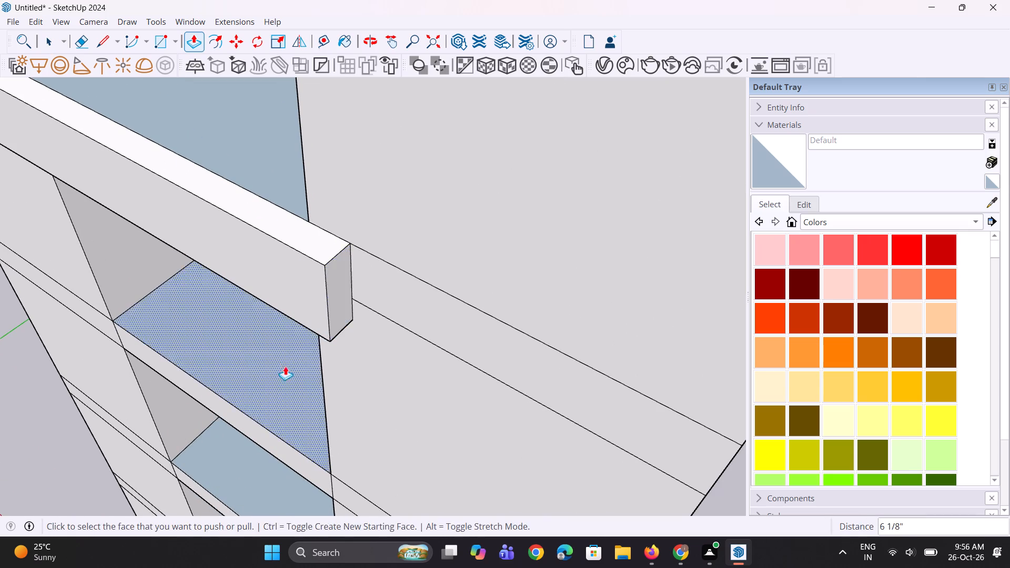
Push that ledge end face slightly back, leaving an overhang of about 1'5 3/4" beyond the recess edge.
{"action": "middle_click_drag", "start_coordinate": [287, 366], "coordinate": [443, 337]}
{"action": "scroll", "coordinate": [443, 338], "scroll_direction": "down", "scroll_amount": 6}
{"action": "middle_click_drag", "start_coordinate": [493, 312], "coordinate": [502, 249]}
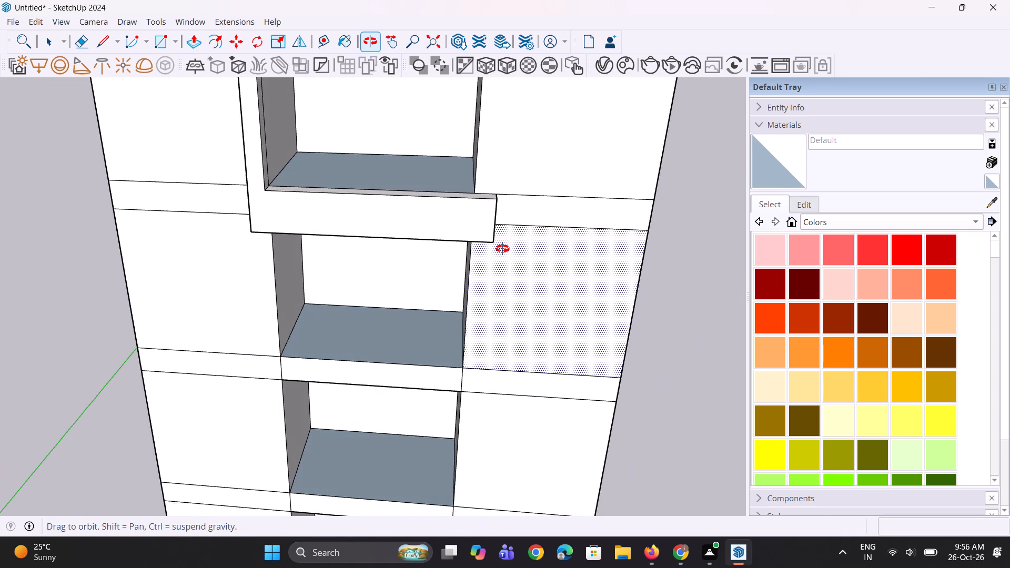
{"action": "middle_click_drag", "start_coordinate": [502, 249], "coordinate": [436, 346]}
{"action": "scroll", "coordinate": [517, 339], "scroll_direction": "up", "scroll_amount": 3}
{"action": "scroll", "coordinate": [447, 320], "scroll_direction": "up", "scroll_amount": 8}
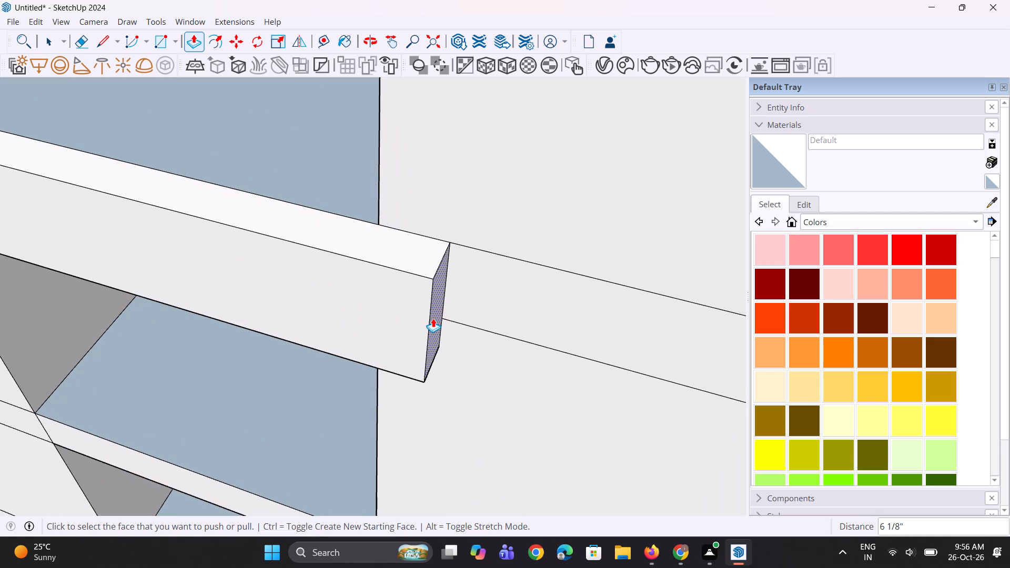
{"action": "left_click", "coordinate": [433, 318]}
{"action": "left_click", "coordinate": [422, 316]}
Draw a line across the ledge's top at the recess edge farther from the origin, from the recess corner to the front edge.
{"action": "middle_click_drag", "start_coordinate": [412, 340], "coordinate": [483, 344]}
{"action": "key", "text": "l"}
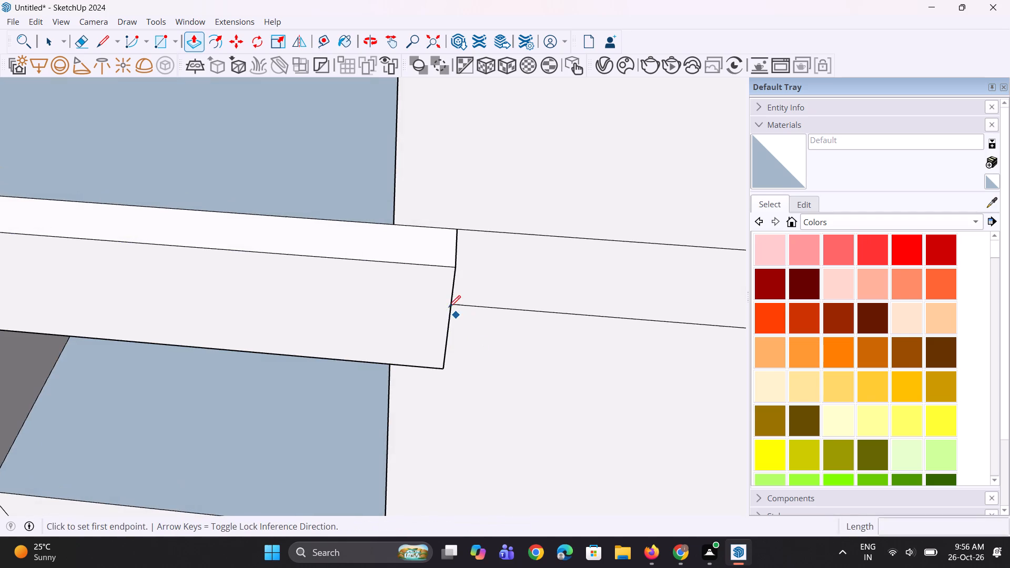
{"action": "scroll", "coordinate": [429, 251], "scroll_direction": "up", "scroll_amount": 2}
{"action": "left_click", "coordinate": [385, 226]}
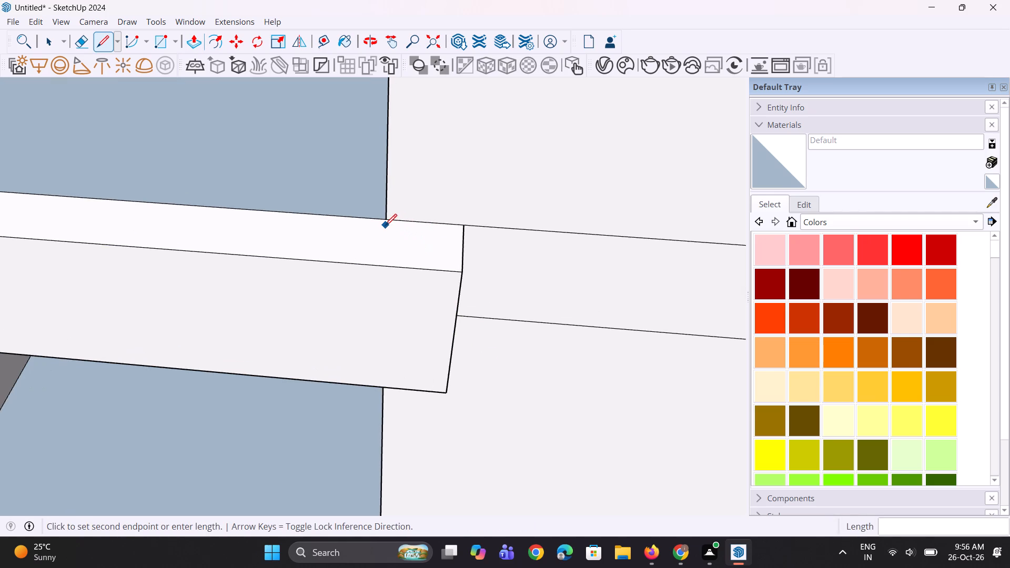
{"action": "key", "text": "Escape"}
{"action": "left_click", "coordinate": [382, 219]}
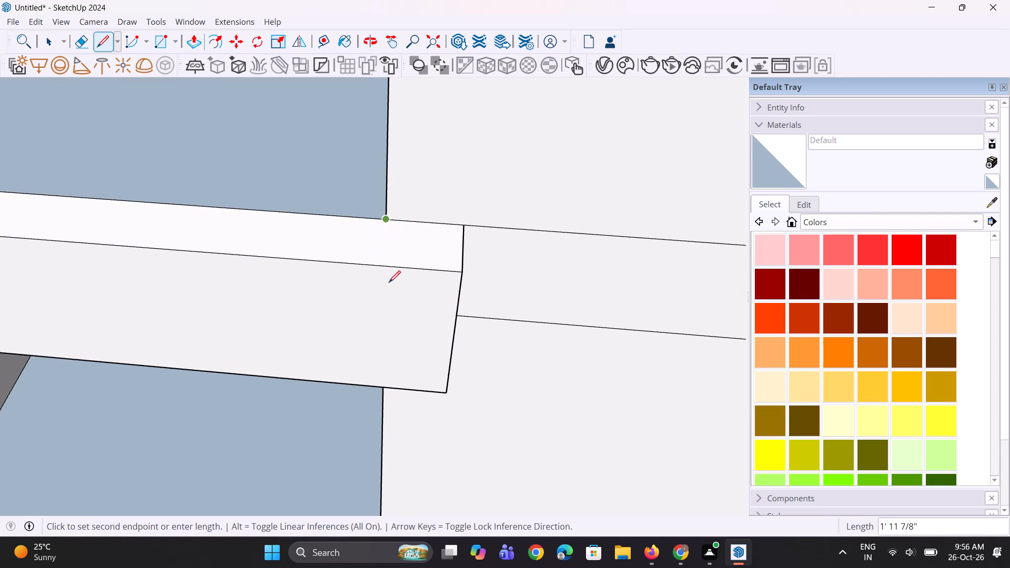
{"action": "left_click", "coordinate": [381, 267]}
Pull the ledge's separated far end up about 13'11 1/2", then on to the roof line as a second vertical fin.
{"action": "middle_click_drag", "start_coordinate": [427, 368], "coordinate": [444, 389]}
{"action": "key", "text": "bracketleft"}
{"action": "key", "text": "p"}
{"action": "left_click", "coordinate": [442, 261]}
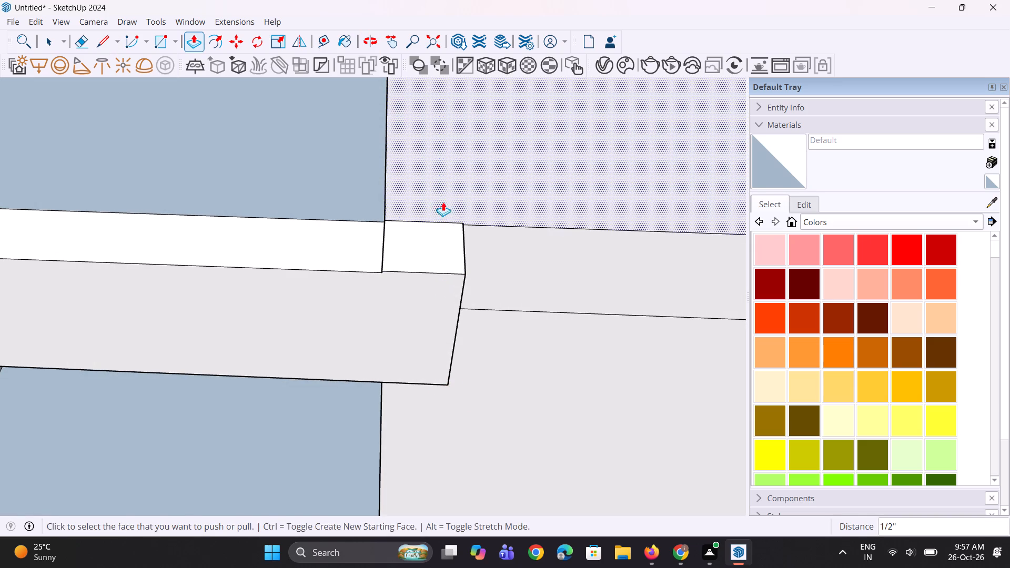
{"action": "left_click", "coordinate": [436, 253]}
{"action": "scroll", "coordinate": [441, 251], "scroll_direction": "down", "scroll_amount": 10}
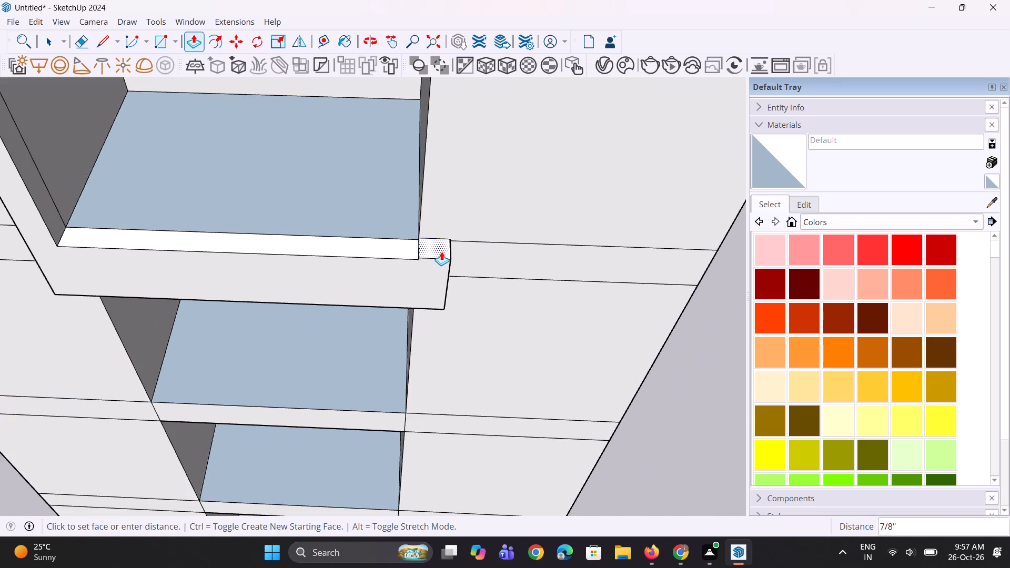
{"action": "scroll", "coordinate": [441, 251], "scroll_direction": "down", "scroll_amount": 12}
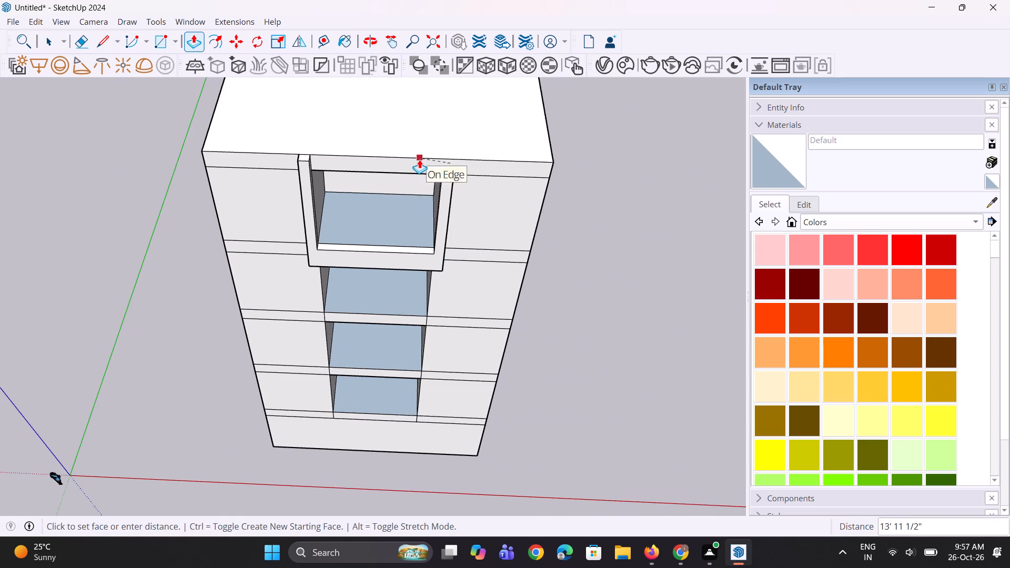
{"action": "left_click", "coordinate": [417, 150]}
{"action": "scroll", "coordinate": [455, 186], "scroll_direction": "up", "scroll_amount": 6}
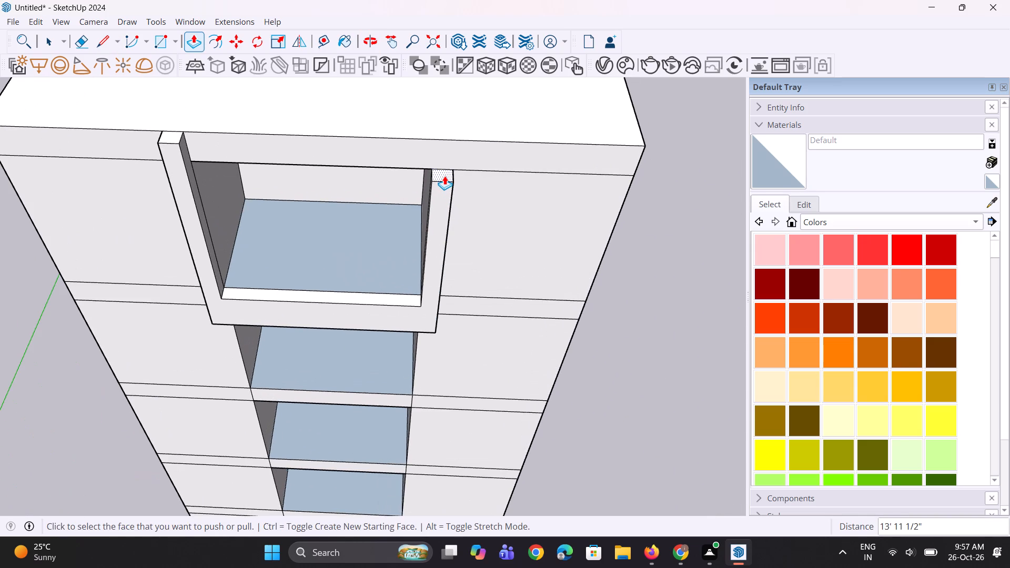
{"action": "left_click", "coordinate": [445, 176]}
{"action": "left_click", "coordinate": [409, 141]}
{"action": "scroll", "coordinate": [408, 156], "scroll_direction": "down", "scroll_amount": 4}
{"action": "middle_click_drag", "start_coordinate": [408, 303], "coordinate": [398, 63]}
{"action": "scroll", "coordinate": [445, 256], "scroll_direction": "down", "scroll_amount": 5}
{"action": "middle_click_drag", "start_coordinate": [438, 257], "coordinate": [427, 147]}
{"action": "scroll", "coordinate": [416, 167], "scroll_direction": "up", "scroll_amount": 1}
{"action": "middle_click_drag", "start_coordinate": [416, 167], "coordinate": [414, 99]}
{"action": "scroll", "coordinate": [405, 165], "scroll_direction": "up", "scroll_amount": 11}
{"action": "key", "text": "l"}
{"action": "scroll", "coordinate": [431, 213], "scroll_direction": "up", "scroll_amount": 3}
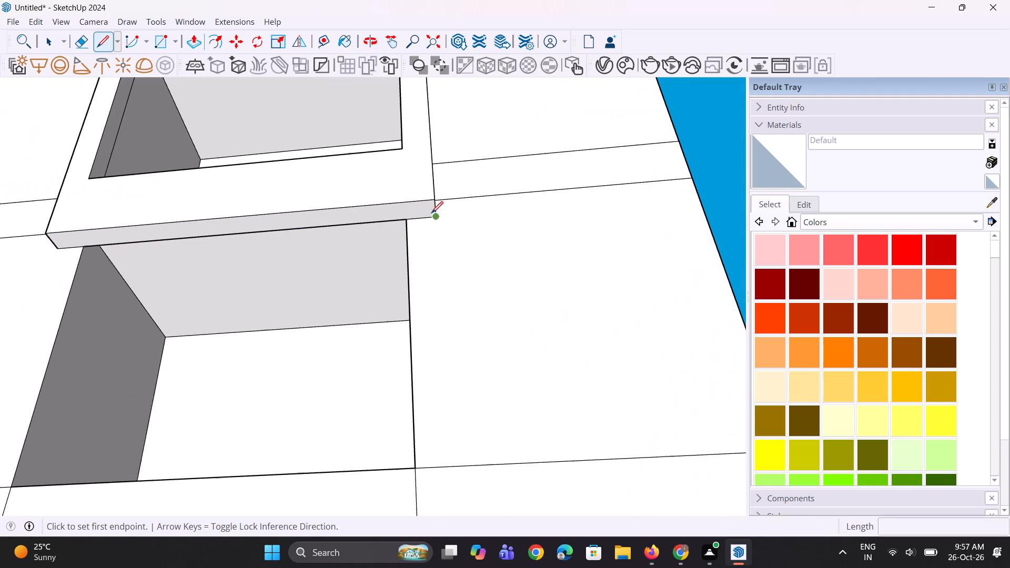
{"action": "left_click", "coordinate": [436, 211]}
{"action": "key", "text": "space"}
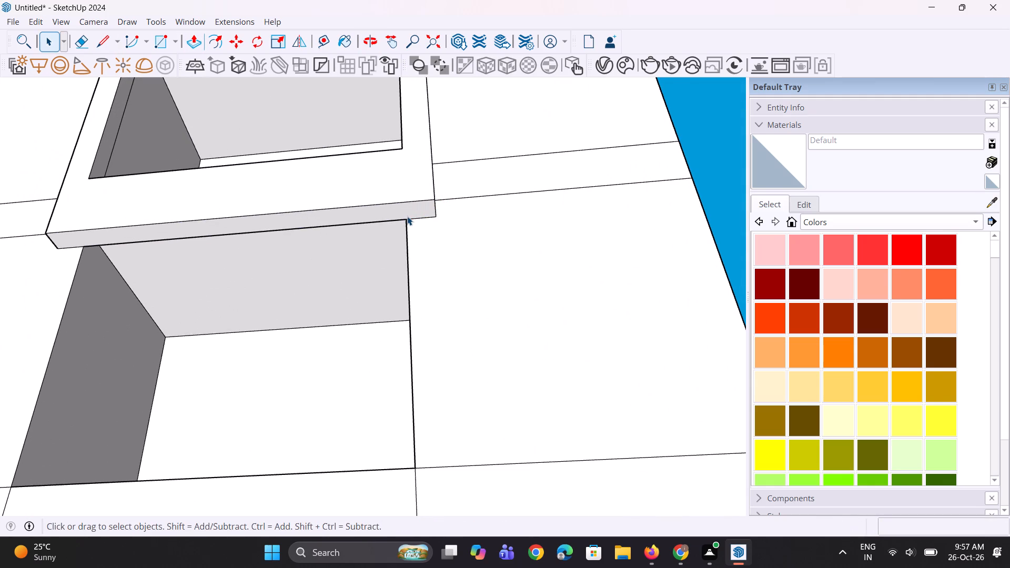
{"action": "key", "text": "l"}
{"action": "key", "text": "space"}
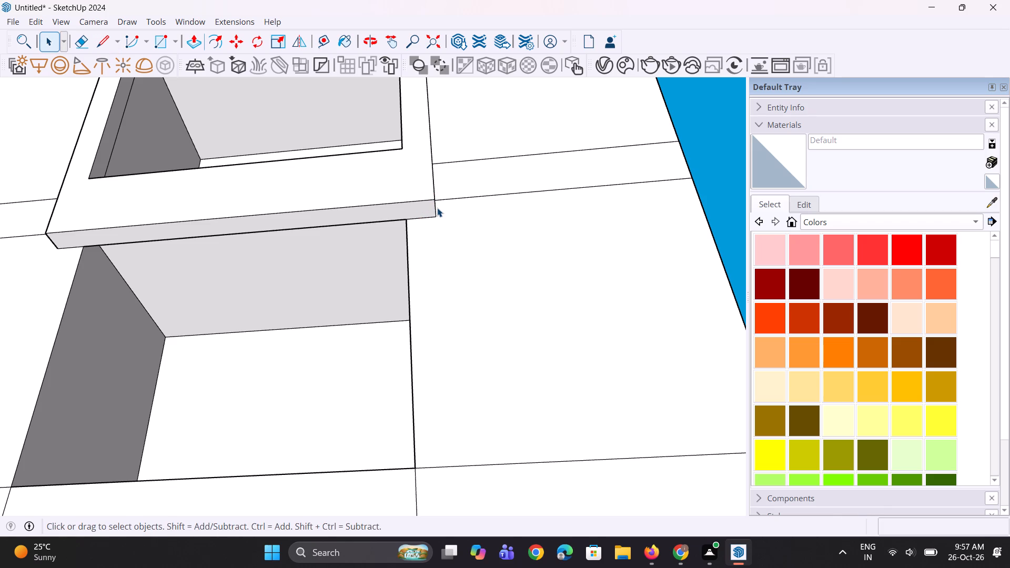
Copy the short end edge of the ledge's underside about 1'5 3/4" inward to the recess corner, beneath the second fin.
{"action": "left_click", "coordinate": [435, 206]}
{"action": "scroll", "coordinate": [430, 219], "scroll_direction": "up", "scroll_amount": 3}
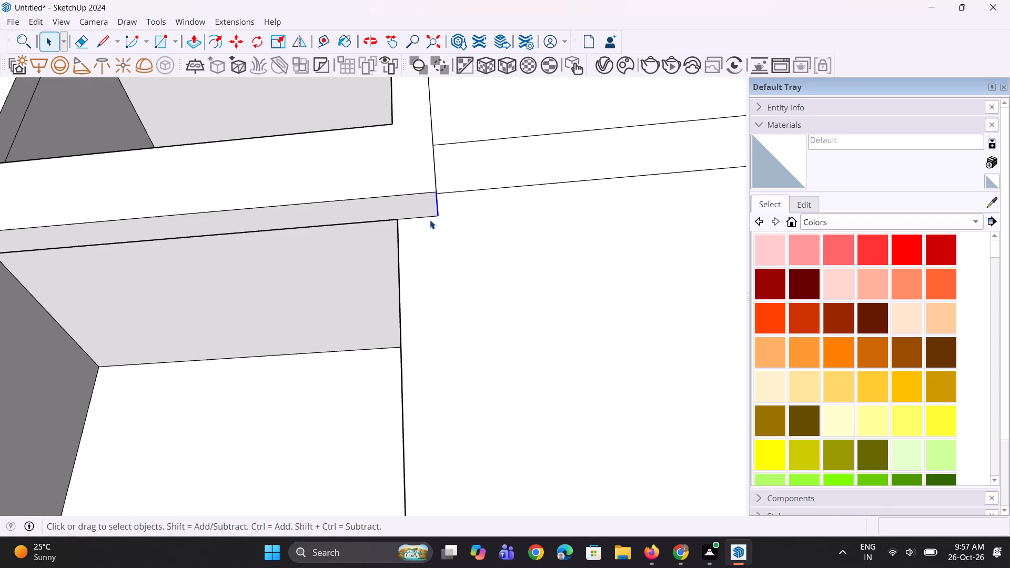
{"action": "key", "text": "m"}
{"action": "scroll", "coordinate": [430, 219], "scroll_direction": "up", "scroll_amount": 1}
{"action": "left_click", "coordinate": [436, 215]}
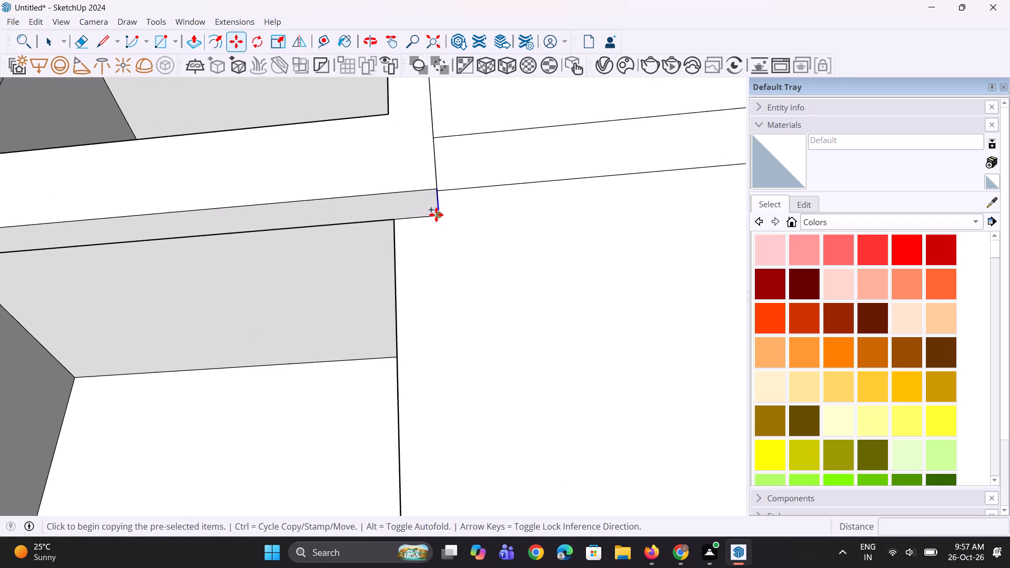
{"action": "left_click", "coordinate": [395, 222]}
Pull the separated underside square below the second fin down about 12'10 13/16" toward the next band.
{"action": "key", "text": "p"}
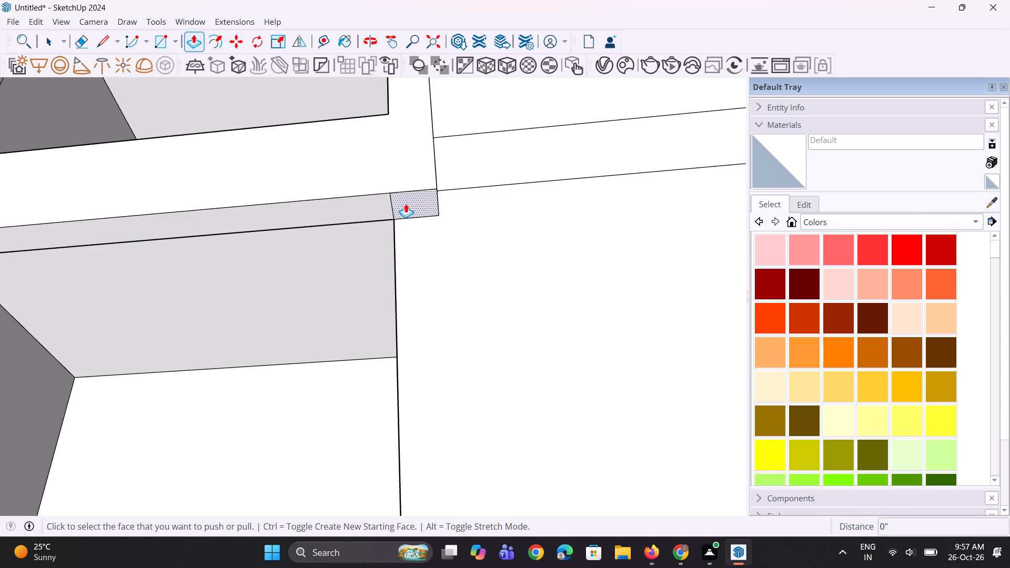
{"action": "left_click", "coordinate": [406, 204]}
{"action": "scroll", "coordinate": [414, 315], "scroll_direction": "down", "scroll_amount": 16}
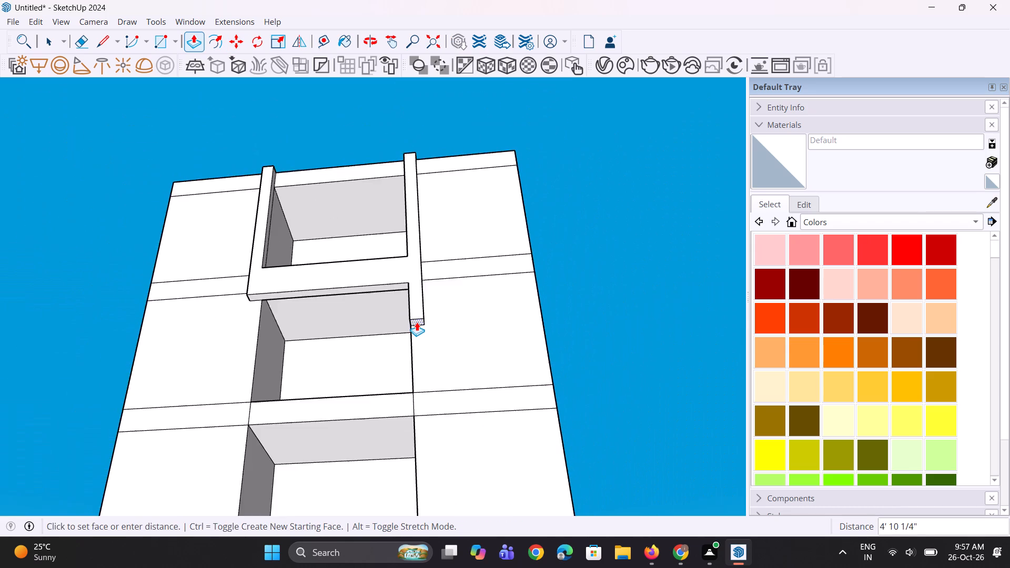
{"action": "scroll", "coordinate": [417, 322], "scroll_direction": "down", "scroll_amount": 13}
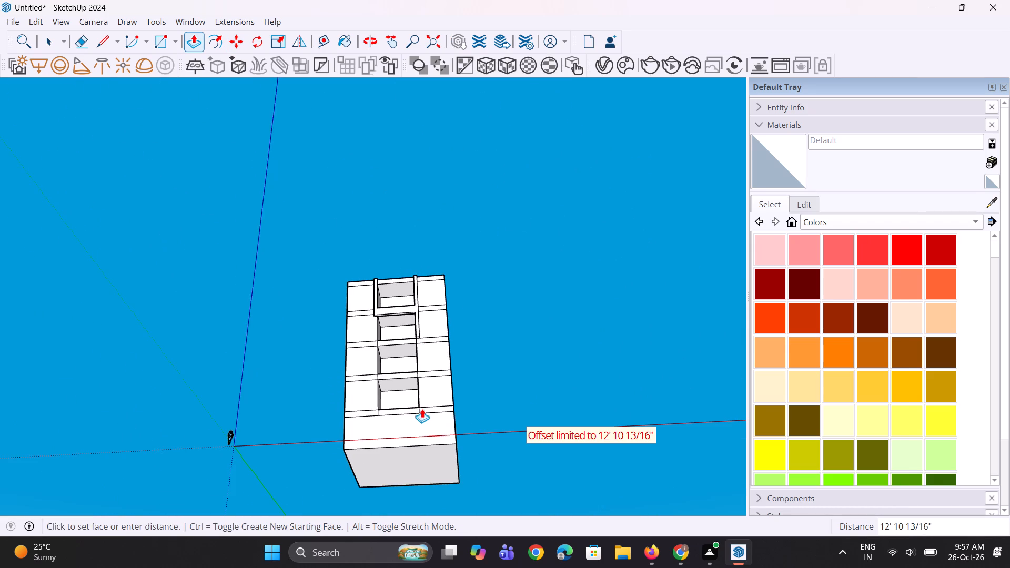
{"action": "scroll", "coordinate": [422, 408], "scroll_direction": "up", "scroll_amount": 9}
{"action": "left_click", "coordinate": [417, 331]}
Extend the second fin's bottom face down another 35'8 5/8" to the lower edge of the lowest band.
{"action": "scroll", "coordinate": [417, 236], "scroll_direction": "up", "scroll_amount": 2}
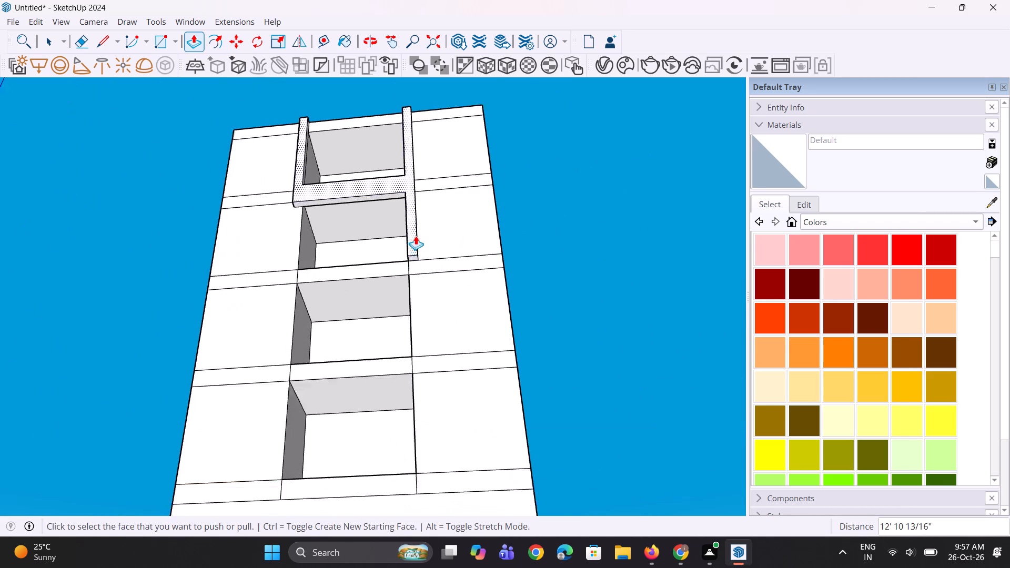
{"action": "scroll", "coordinate": [416, 236], "scroll_direction": "up", "scroll_amount": 6}
{"action": "left_click", "coordinate": [415, 259]}
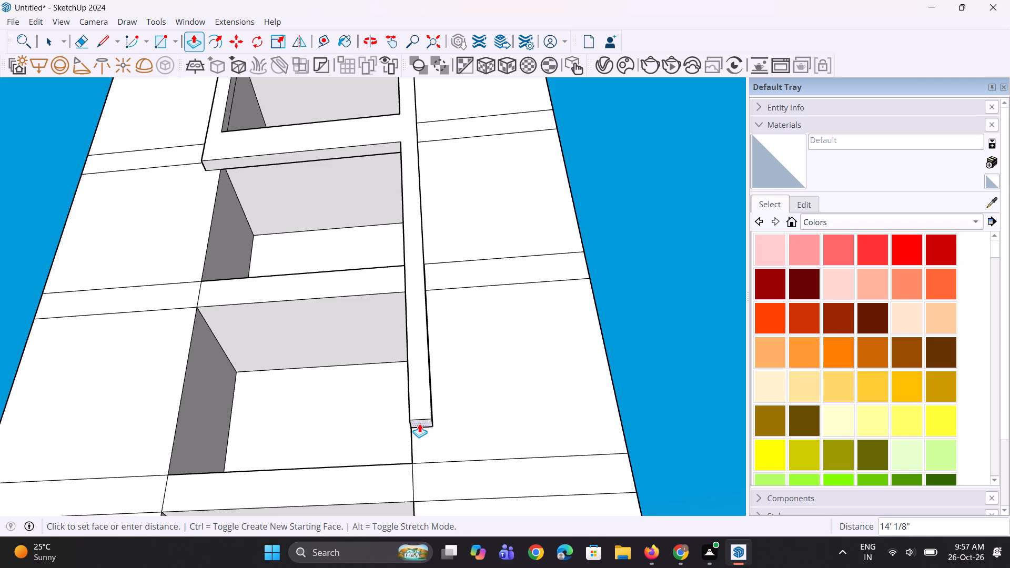
{"action": "scroll", "coordinate": [419, 427], "scroll_direction": "down", "scroll_amount": 19}
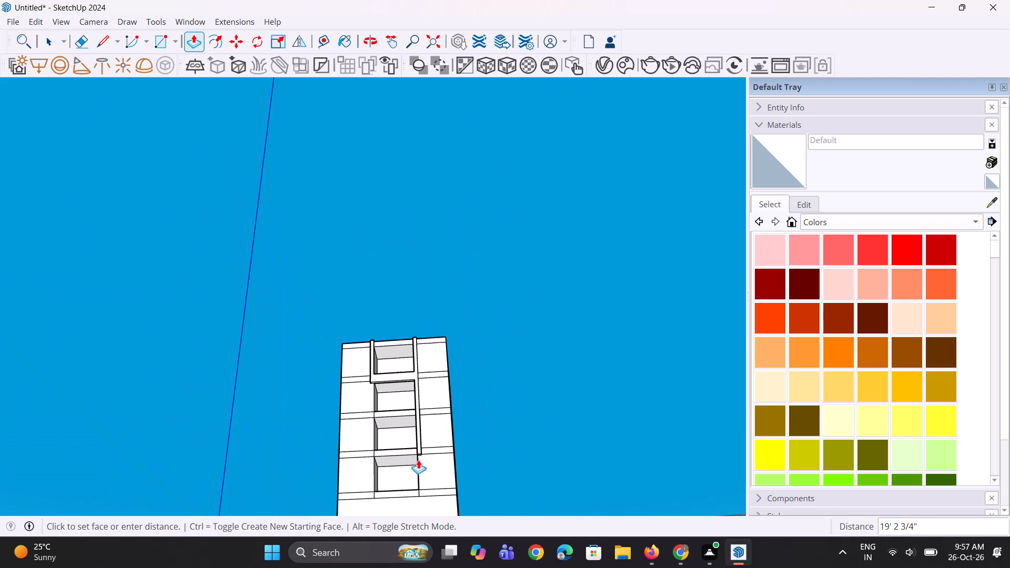
{"action": "left_click", "coordinate": [402, 498]}
Examine the extended vertical fin and its lower end against the facade from below and from the side.
{"action": "middle_click_drag", "start_coordinate": [431, 476], "coordinate": [439, 514]}
{"action": "scroll", "coordinate": [439, 515], "scroll_direction": "down", "scroll_amount": 6}
{"action": "middle_click_drag", "start_coordinate": [451, 510], "coordinate": [519, 529]}
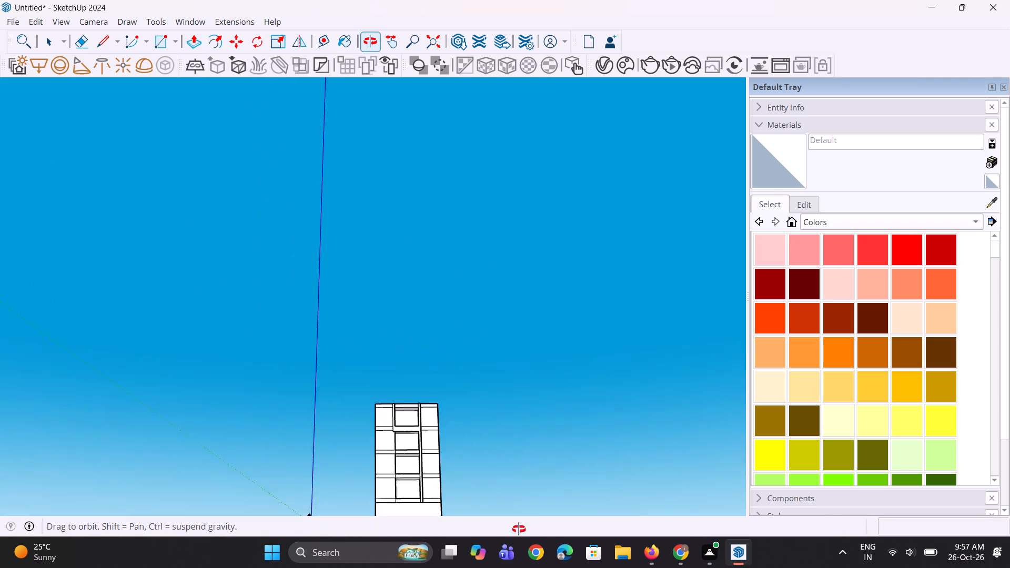
{"action": "middle_click_drag", "start_coordinate": [519, 529], "coordinate": [537, 525]}
{"action": "scroll", "coordinate": [519, 505], "scroll_direction": "up", "scroll_amount": 4}
{"action": "scroll", "coordinate": [478, 512], "scroll_direction": "up", "scroll_amount": 4}
{"action": "scroll", "coordinate": [450, 127], "scroll_direction": "down", "scroll_amount": 5}
{"action": "scroll", "coordinate": [348, 386], "scroll_direction": "up", "scroll_amount": 4}
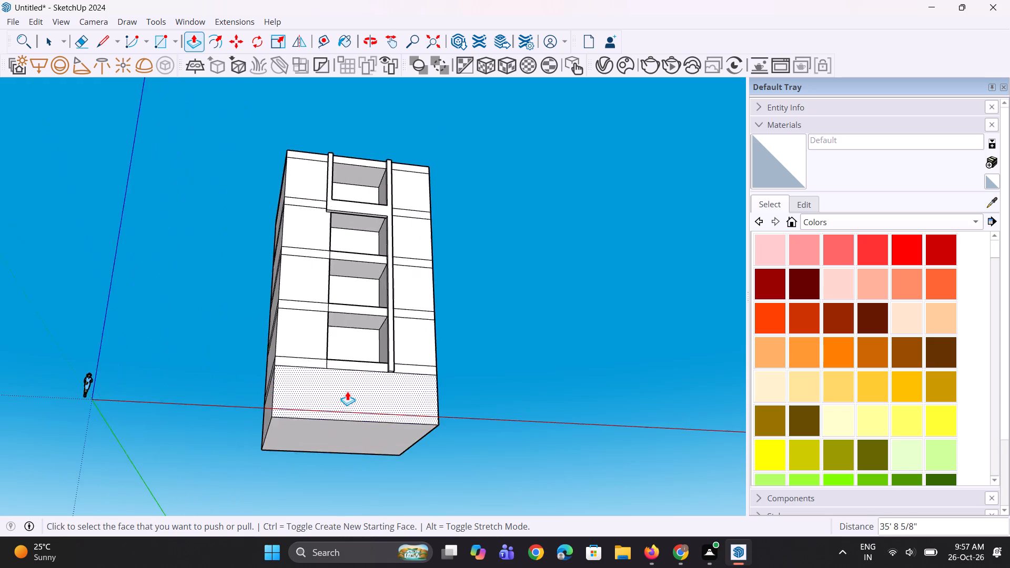
{"action": "scroll", "coordinate": [347, 391], "scroll_direction": "up", "scroll_amount": 12}
{"action": "middle_click_drag", "start_coordinate": [371, 405], "coordinate": [208, 489]}
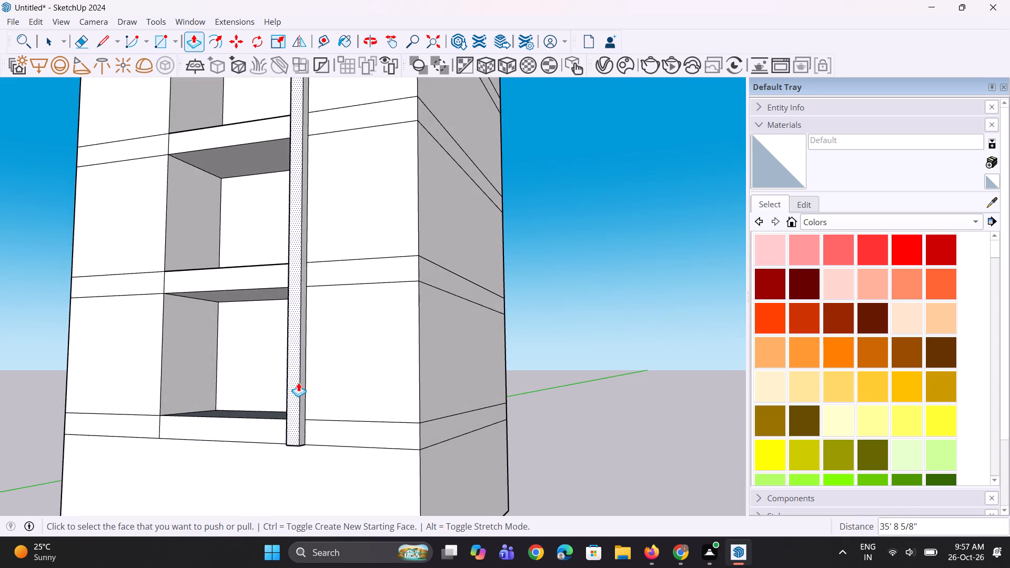
Pull the second fin's outer side face outward 2".
{"action": "scroll", "coordinate": [298, 383], "scroll_direction": "up", "scroll_amount": 6}
{"action": "left_click", "coordinate": [304, 388]}
{"action": "left_click", "coordinate": [307, 390]}
Draw a 1'3 1/4" line across the second fin's inner side face, level with the lowest recess's floor edge.
{"action": "middle_click_drag", "start_coordinate": [331, 438], "coordinate": [410, 397]}
{"action": "scroll", "coordinate": [399, 395], "scroll_direction": "down", "scroll_amount": 6}
{"action": "scroll", "coordinate": [370, 437], "scroll_direction": "down", "scroll_amount": 9}
{"action": "middle_click_drag", "start_coordinate": [362, 431], "coordinate": [439, 285]}
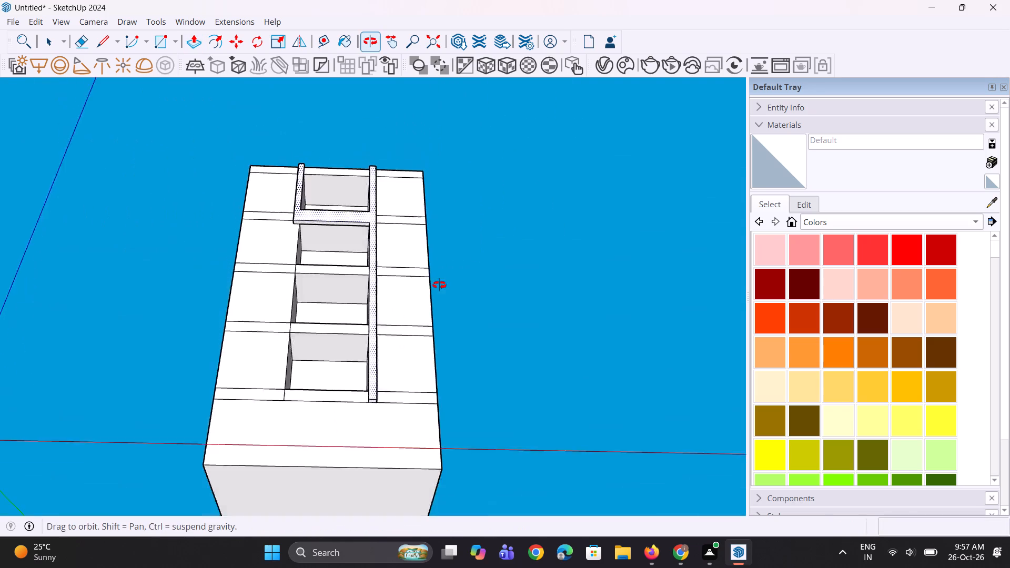
{"action": "middle_click_drag", "start_coordinate": [439, 285], "coordinate": [501, 242]}
{"action": "scroll", "coordinate": [342, 373], "scroll_direction": "up", "scroll_amount": 11}
{"action": "middle_click_drag", "start_coordinate": [405, 348], "coordinate": [395, 375]}
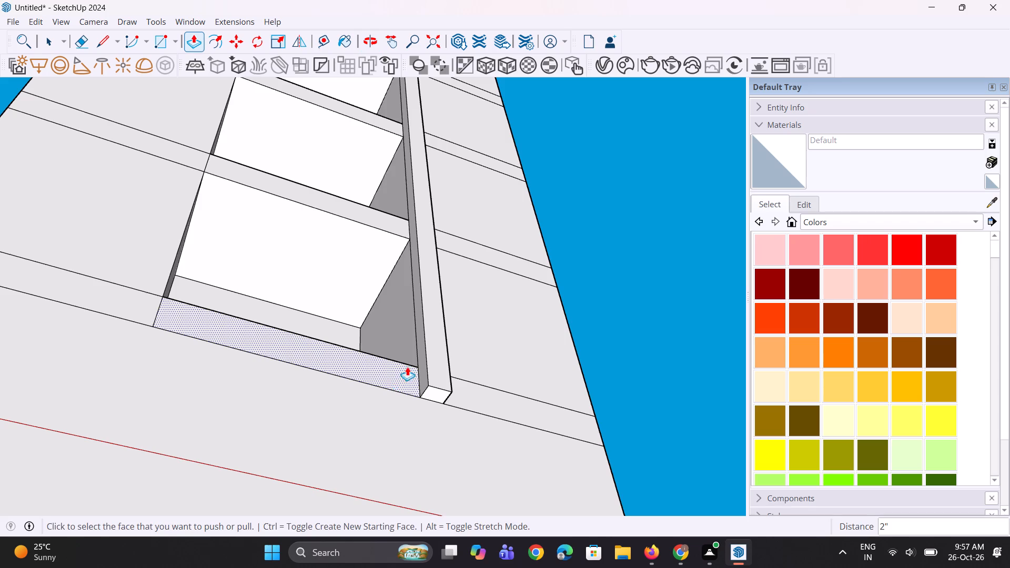
{"action": "middle_click_drag", "start_coordinate": [407, 367], "coordinate": [466, 447]}
{"action": "scroll", "coordinate": [418, 406], "scroll_direction": "up", "scroll_amount": 3}
{"action": "key", "text": "space"}
{"action": "scroll", "coordinate": [455, 427], "scroll_direction": "up", "scroll_amount": 3}
{"action": "key", "text": "l"}
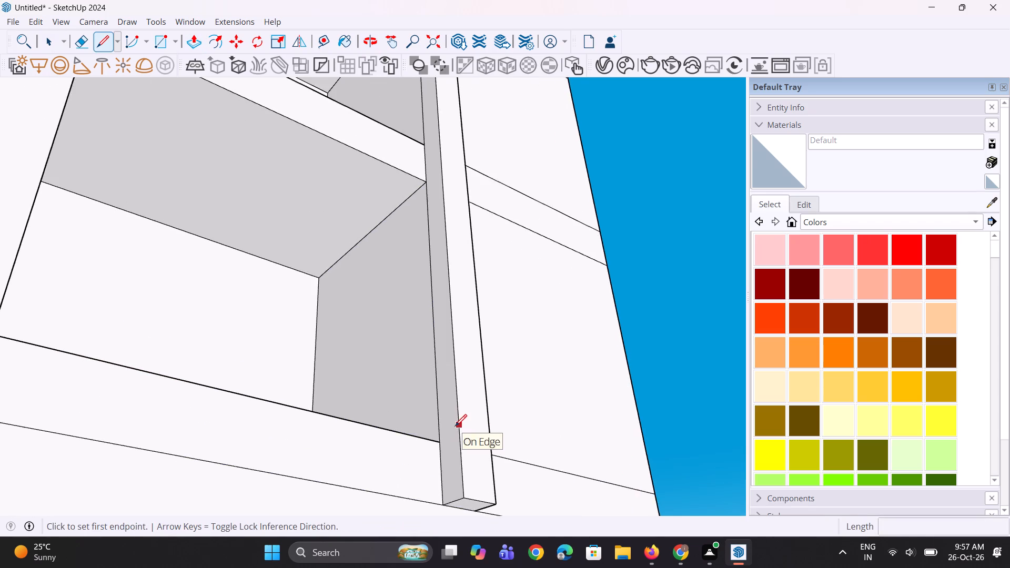
{"action": "scroll", "coordinate": [455, 426], "scroll_direction": "up", "scroll_amount": 1}
{"action": "left_click", "coordinate": [434, 444]}
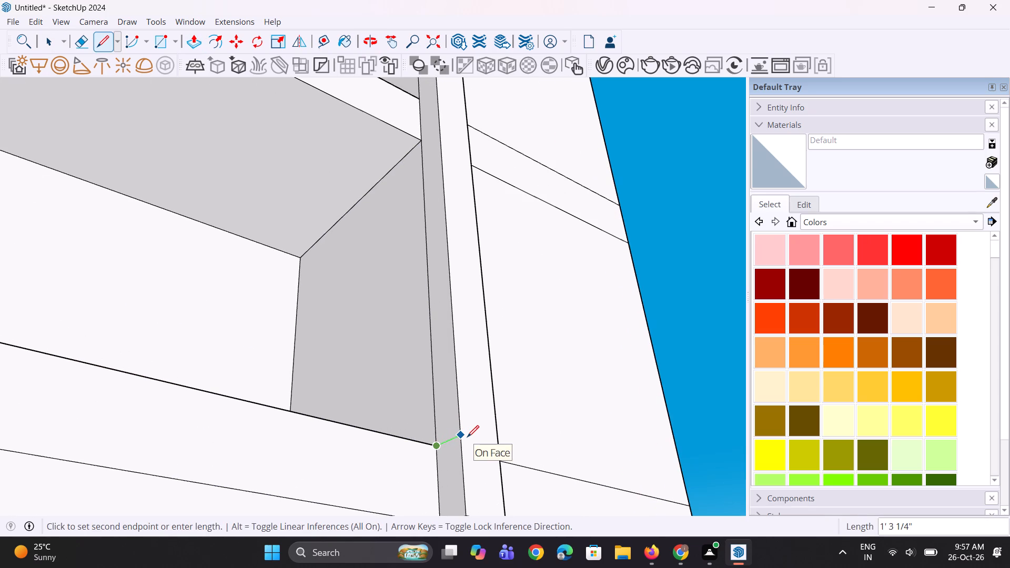
{"action": "left_click", "coordinate": [467, 437]}
Pull the separated lower end of the fin's inner side face 17' across the recess as a bottom ledge.
{"action": "key", "text": "p"}
{"action": "left_click", "coordinate": [452, 454]}
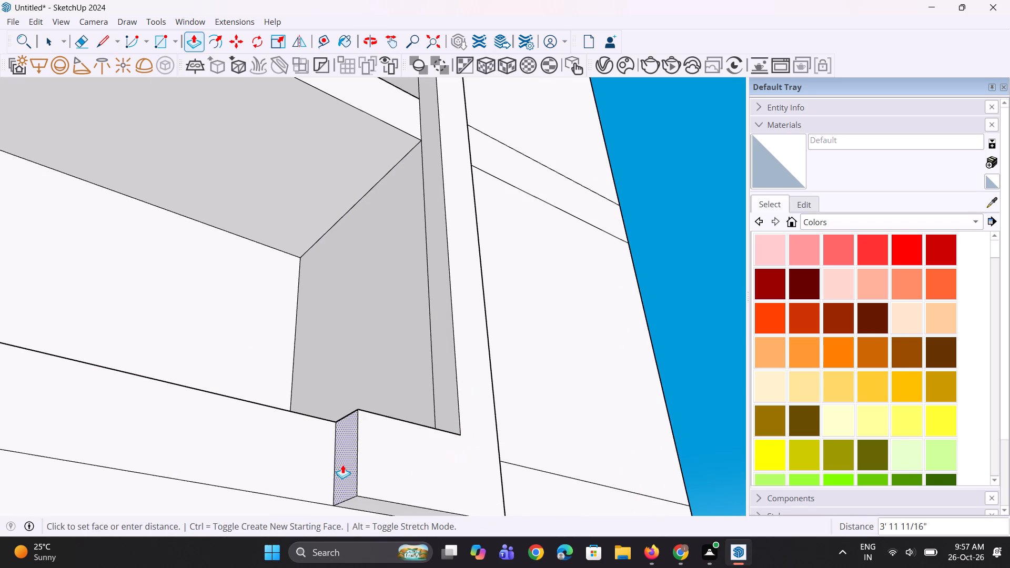
{"action": "scroll", "coordinate": [345, 463], "scroll_direction": "down", "scroll_amount": 11}
{"action": "left_click", "coordinate": [191, 388]}
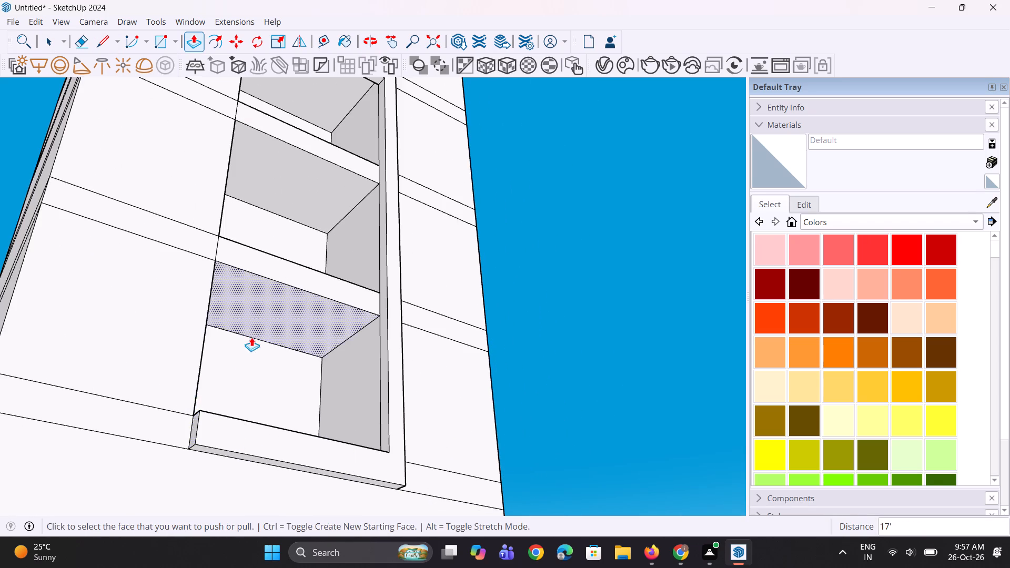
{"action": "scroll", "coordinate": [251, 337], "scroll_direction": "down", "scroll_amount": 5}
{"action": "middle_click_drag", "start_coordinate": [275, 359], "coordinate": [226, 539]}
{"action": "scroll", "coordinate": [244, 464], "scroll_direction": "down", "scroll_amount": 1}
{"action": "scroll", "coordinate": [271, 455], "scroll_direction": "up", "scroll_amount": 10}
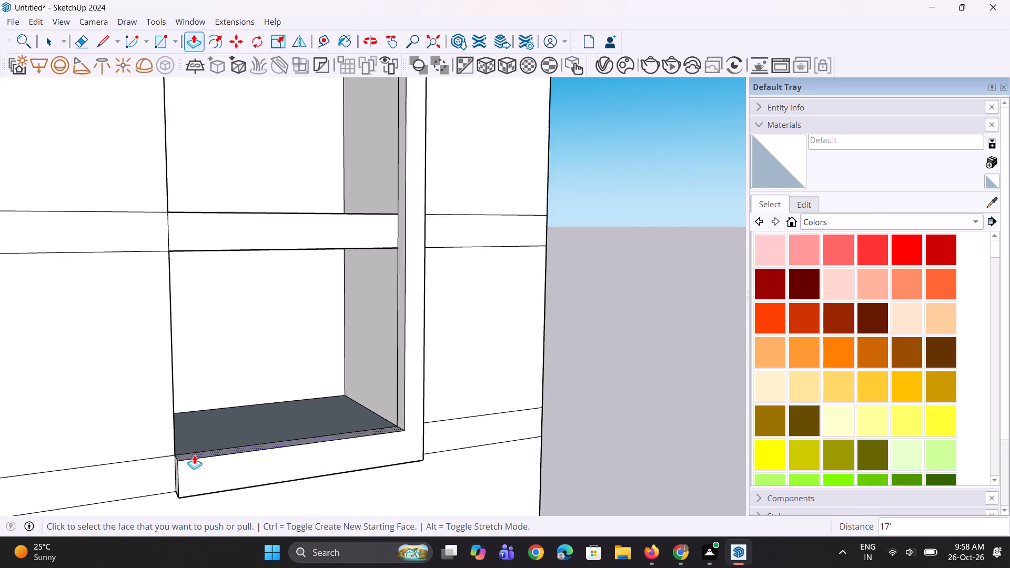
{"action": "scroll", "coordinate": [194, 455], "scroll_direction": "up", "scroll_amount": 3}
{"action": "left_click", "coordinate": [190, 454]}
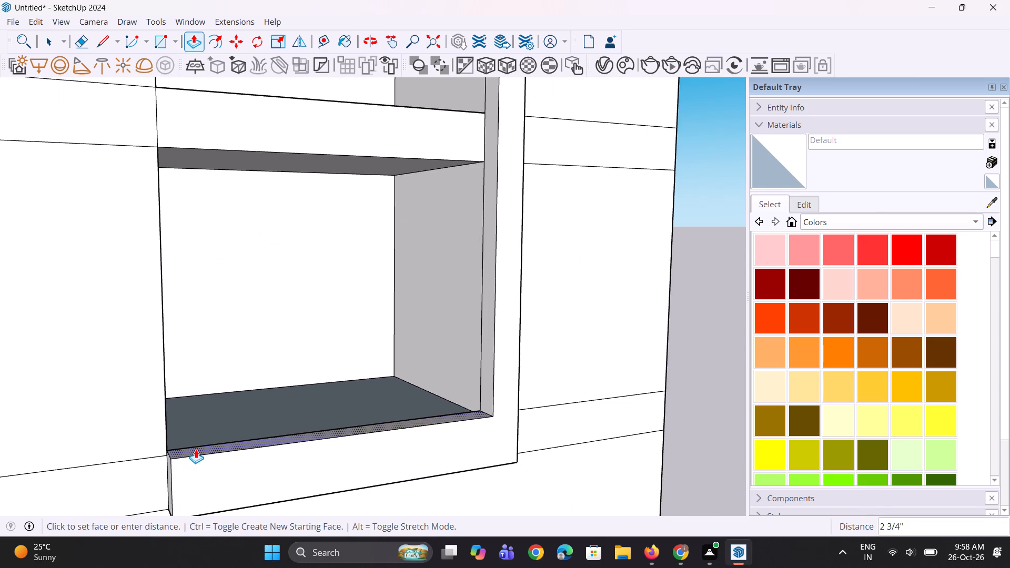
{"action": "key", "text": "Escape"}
Pull the bottom ledge's underside down 4 3/16".
{"action": "middle_click_drag", "start_coordinate": [236, 490], "coordinate": [257, 259]}
{"action": "scroll", "coordinate": [236, 341], "scroll_direction": "up", "scroll_amount": 2}
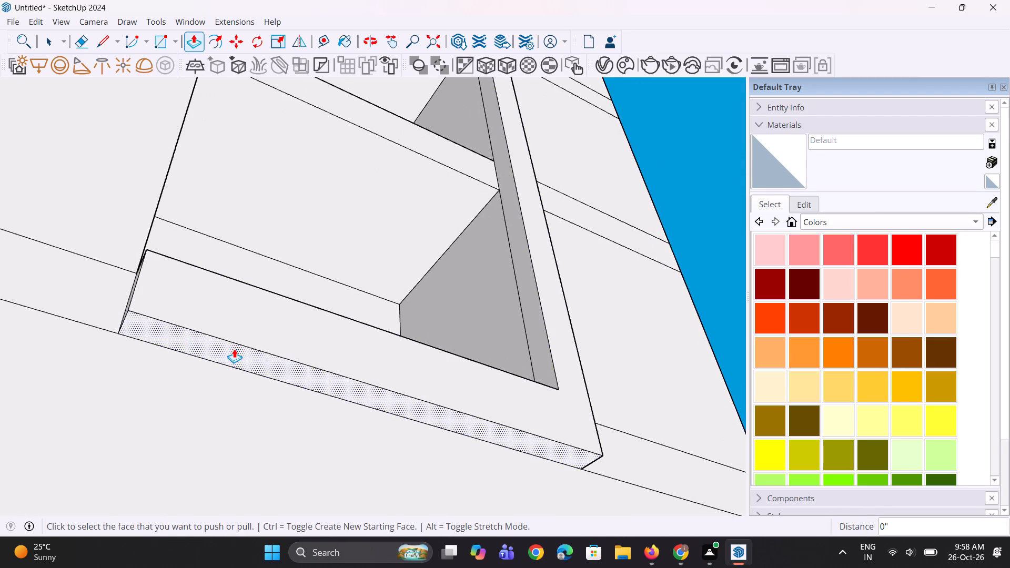
{"action": "left_click", "coordinate": [234, 349]}
{"action": "left_click", "coordinate": [230, 357]}
Pull the bottom ledge's free end face outward past the recess corner, away from the second fin.
{"action": "scroll", "coordinate": [290, 366], "scroll_direction": "down", "scroll_amount": 7}
{"action": "middle_click_drag", "start_coordinate": [378, 329], "coordinate": [302, 494]}
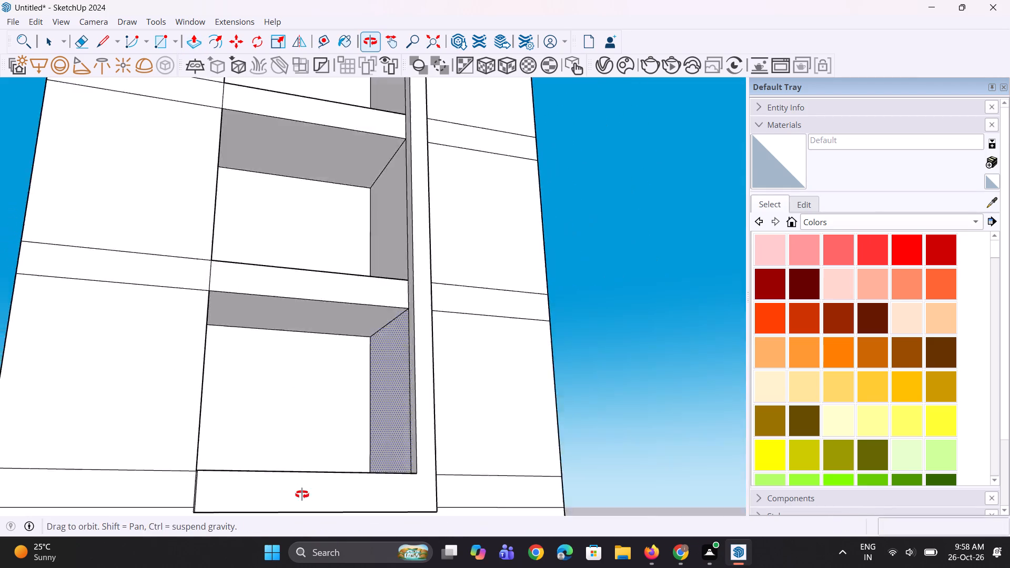
{"action": "middle_click_drag", "start_coordinate": [302, 494], "coordinate": [281, 536]}
{"action": "scroll", "coordinate": [422, 292], "scroll_direction": "down", "scroll_amount": 8}
{"action": "scroll", "coordinate": [336, 354], "scroll_direction": "up", "scroll_amount": 4}
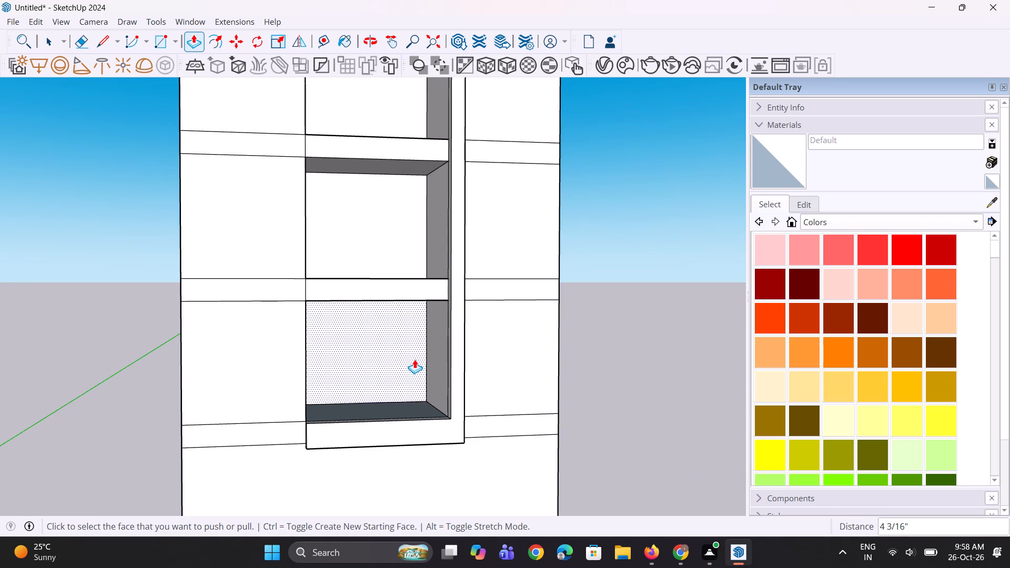
{"action": "scroll", "coordinate": [415, 359], "scroll_direction": "down", "scroll_amount": 3}
{"action": "scroll", "coordinate": [309, 421], "scroll_direction": "up", "scroll_amount": 7}
{"action": "middle_click_drag", "start_coordinate": [342, 392], "coordinate": [496, 430]}
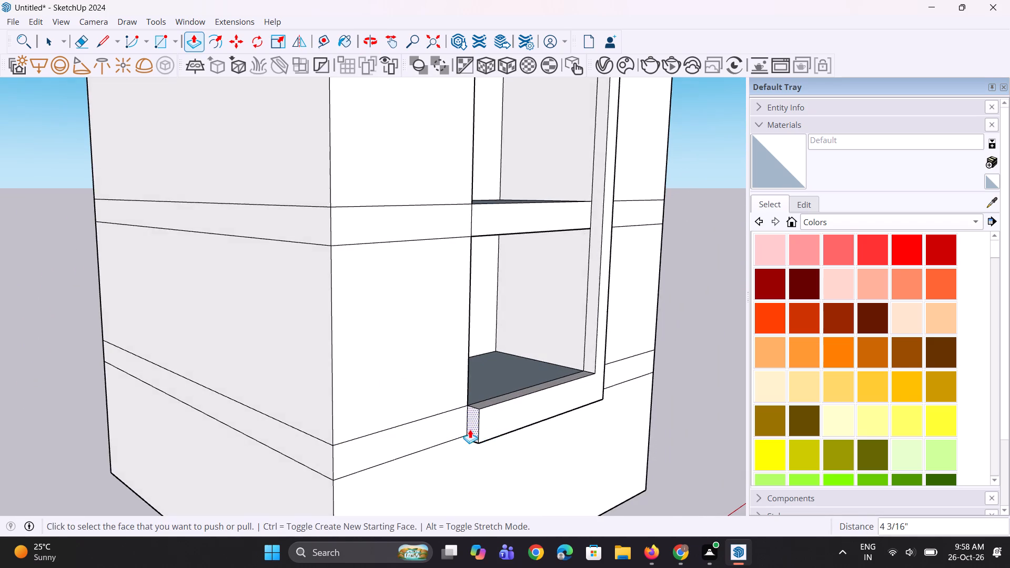
{"action": "scroll", "coordinate": [469, 429], "scroll_direction": "up", "scroll_amount": 3}
{"action": "left_click", "coordinate": [471, 428]}
{"action": "left_click", "coordinate": [454, 433]}
Draw a 1'3 1/4" line across the bottom ledge's top face from the recess corner to its front edge.
{"action": "middle_click_drag", "start_coordinate": [469, 413], "coordinate": [416, 453]}
{"action": "scroll", "coordinate": [448, 421], "scroll_direction": "up", "scroll_amount": 5}
{"action": "key", "text": "l"}
{"action": "scroll", "coordinate": [448, 421], "scroll_direction": "up", "scroll_amount": 4}
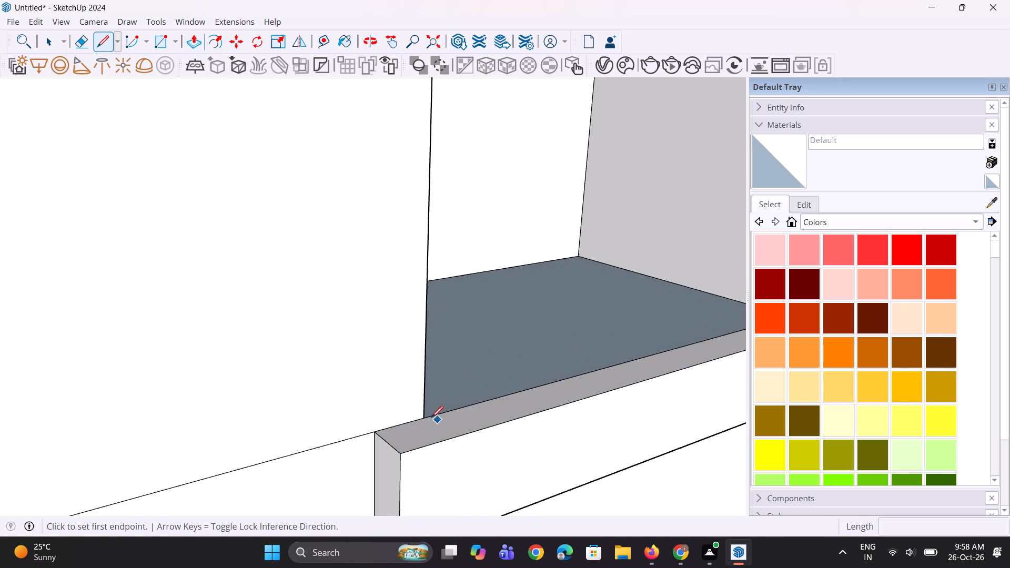
{"action": "left_click", "coordinate": [419, 420]}
{"action": "left_click", "coordinate": [454, 443]}
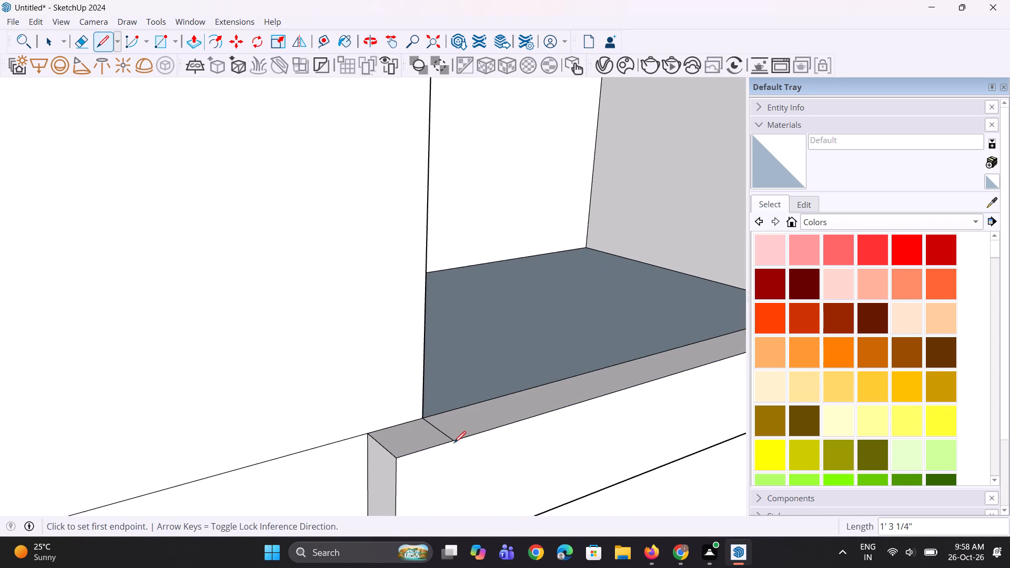
Pull the separated end of the ledge's top face up to the upper edge of the next band, forming a fin.
{"action": "key", "text": "p"}
{"action": "left_click", "coordinate": [428, 440]}
{"action": "scroll", "coordinate": [378, 389], "scroll_direction": "down", "scroll_amount": 3}
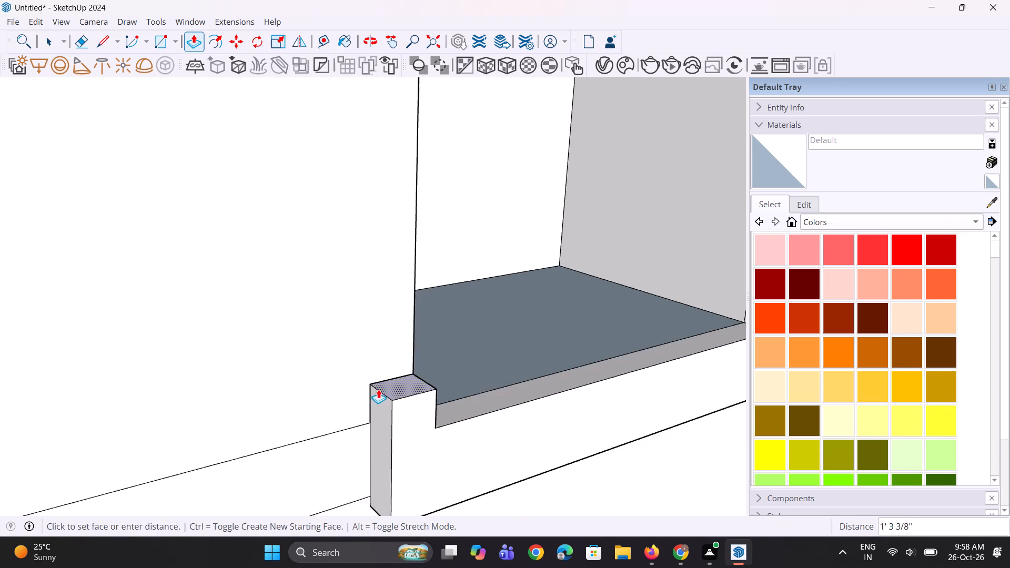
{"action": "scroll", "coordinate": [378, 389], "scroll_direction": "down", "scroll_amount": 11}
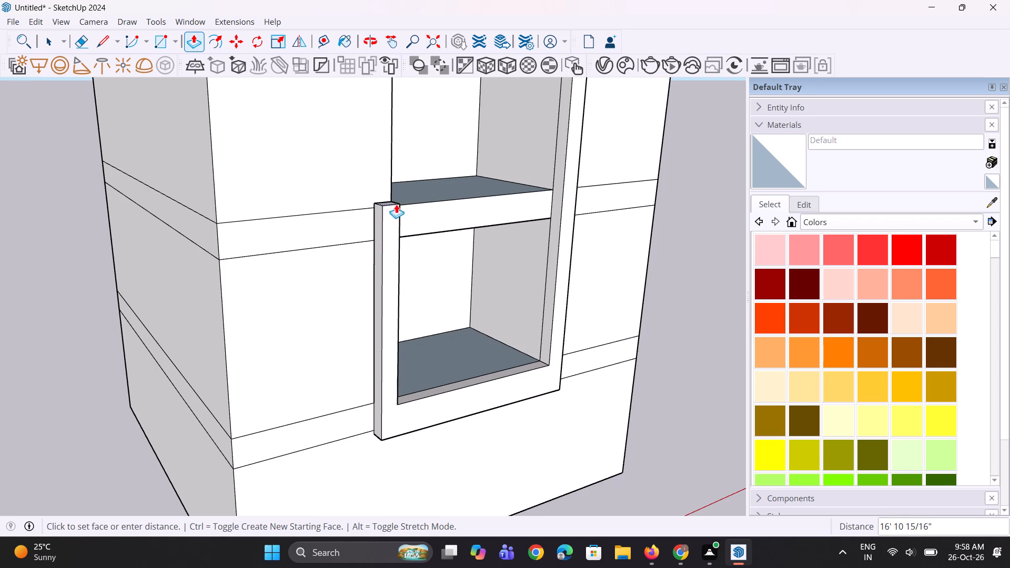
{"action": "left_click", "coordinate": [415, 199]}
Draw a 1'3 1/4" line across the new fin's inner side face, level with the lower edge of the second-lowest band.
{"action": "middle_click_drag", "start_coordinate": [456, 208], "coordinate": [431, 216]}
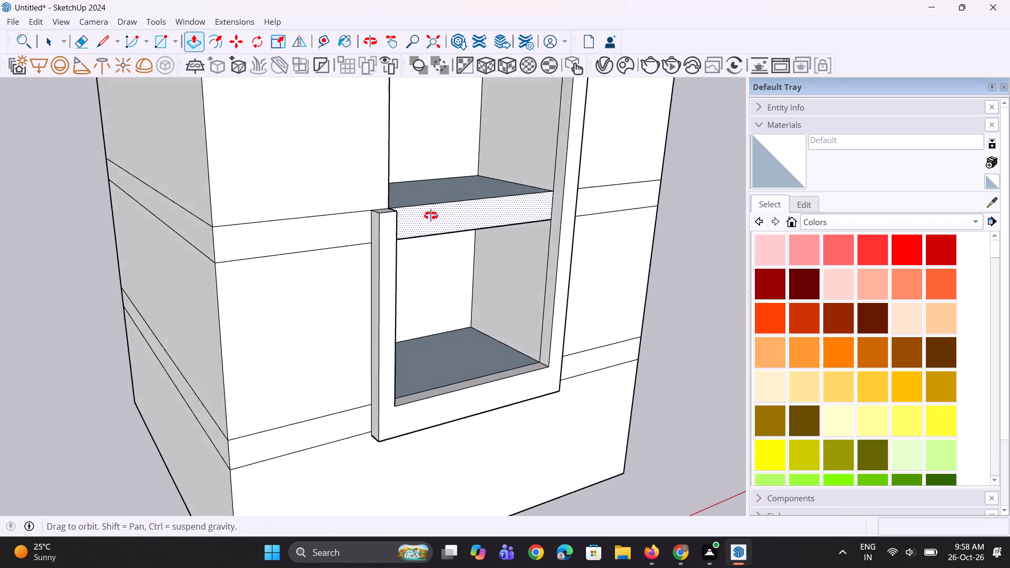
{"action": "middle_click_drag", "start_coordinate": [431, 216], "coordinate": [161, 253]}
{"action": "scroll", "coordinate": [204, 226], "scroll_direction": "up", "scroll_amount": 6}
{"action": "key", "text": "l"}
{"action": "scroll", "coordinate": [268, 269], "scroll_direction": "up", "scroll_amount": 4}
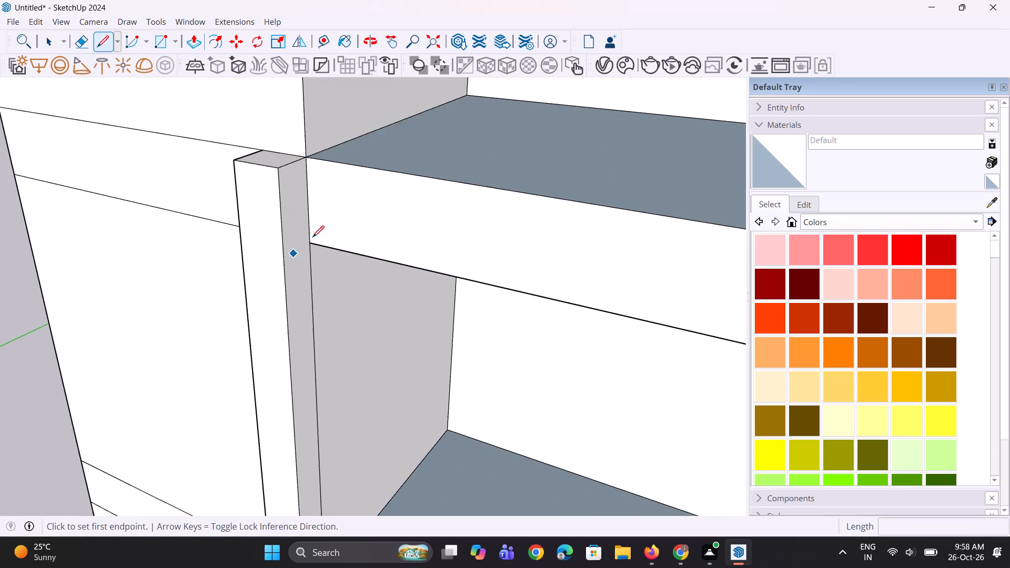
{"action": "scroll", "coordinate": [312, 237], "scroll_direction": "up", "scroll_amount": 2}
{"action": "left_click", "coordinate": [311, 248]}
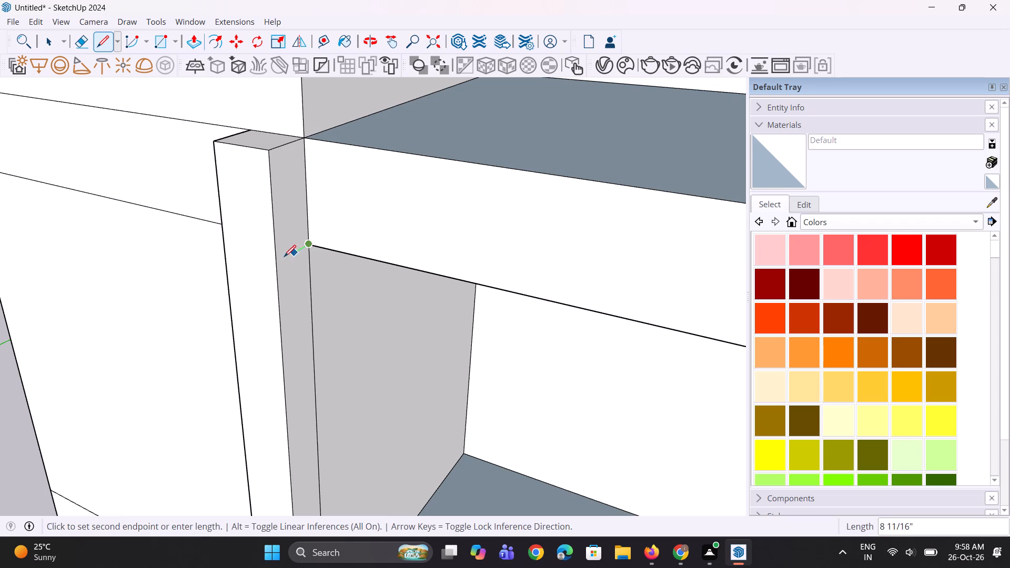
{"action": "left_click", "coordinate": [275, 262]}
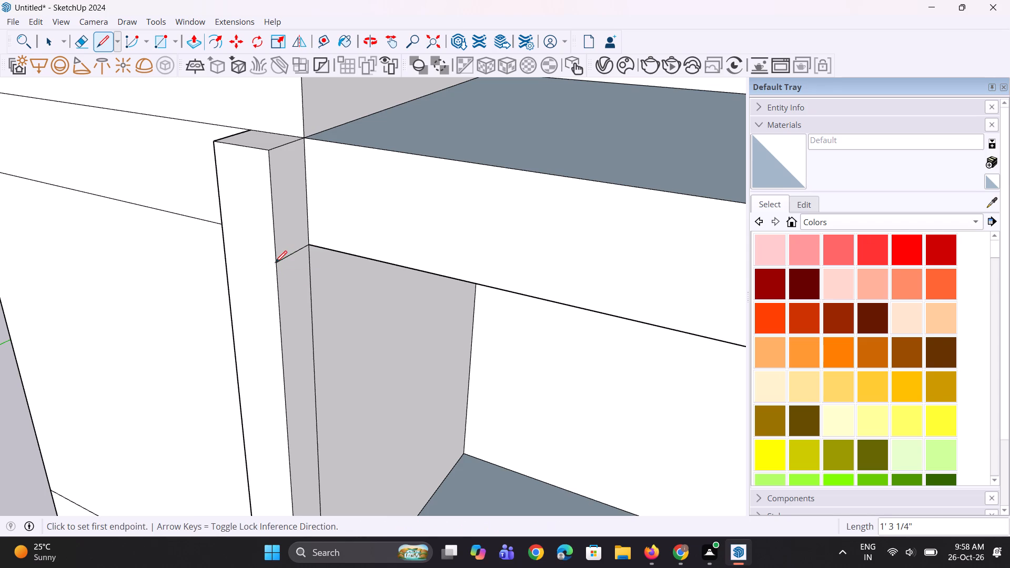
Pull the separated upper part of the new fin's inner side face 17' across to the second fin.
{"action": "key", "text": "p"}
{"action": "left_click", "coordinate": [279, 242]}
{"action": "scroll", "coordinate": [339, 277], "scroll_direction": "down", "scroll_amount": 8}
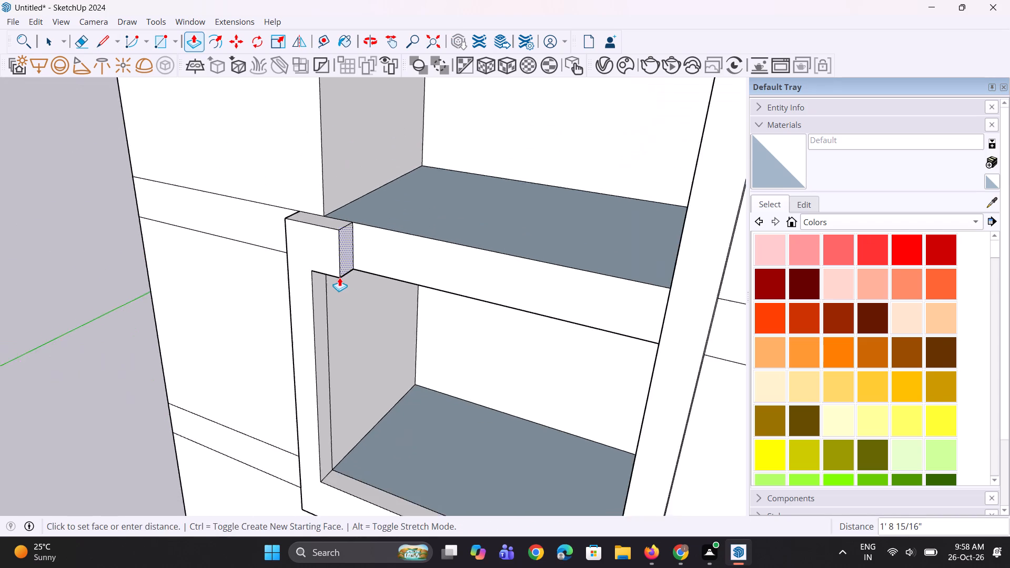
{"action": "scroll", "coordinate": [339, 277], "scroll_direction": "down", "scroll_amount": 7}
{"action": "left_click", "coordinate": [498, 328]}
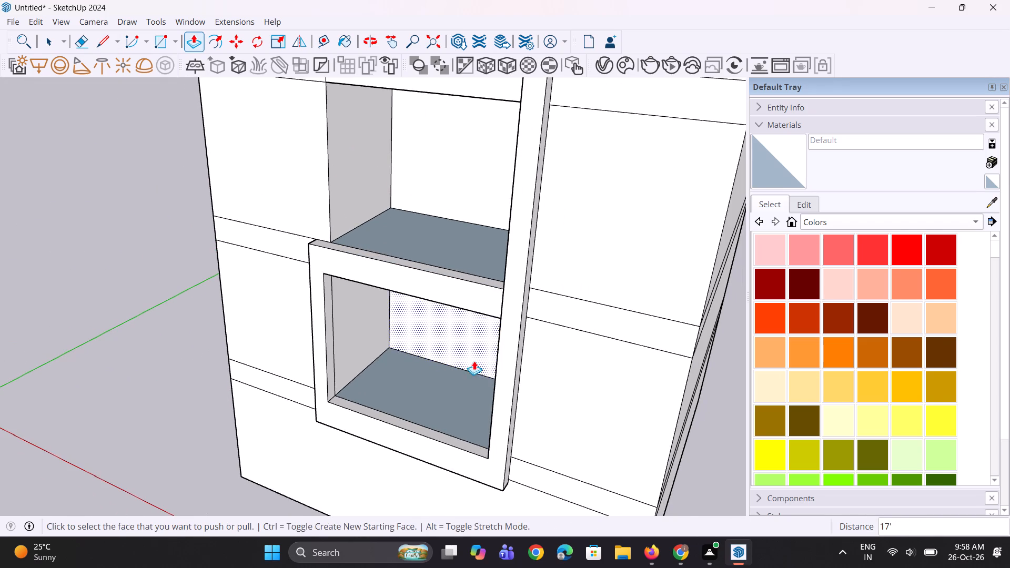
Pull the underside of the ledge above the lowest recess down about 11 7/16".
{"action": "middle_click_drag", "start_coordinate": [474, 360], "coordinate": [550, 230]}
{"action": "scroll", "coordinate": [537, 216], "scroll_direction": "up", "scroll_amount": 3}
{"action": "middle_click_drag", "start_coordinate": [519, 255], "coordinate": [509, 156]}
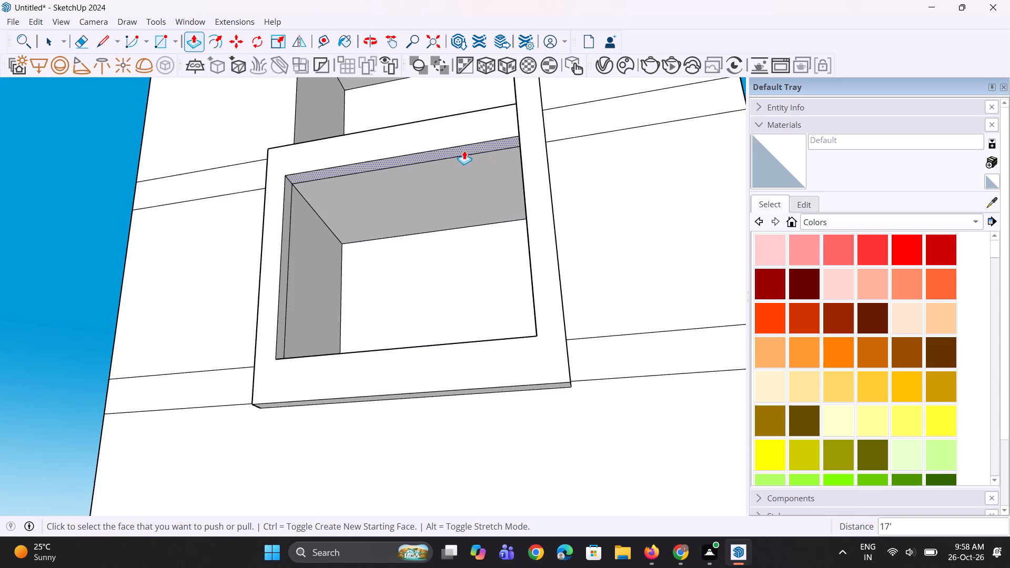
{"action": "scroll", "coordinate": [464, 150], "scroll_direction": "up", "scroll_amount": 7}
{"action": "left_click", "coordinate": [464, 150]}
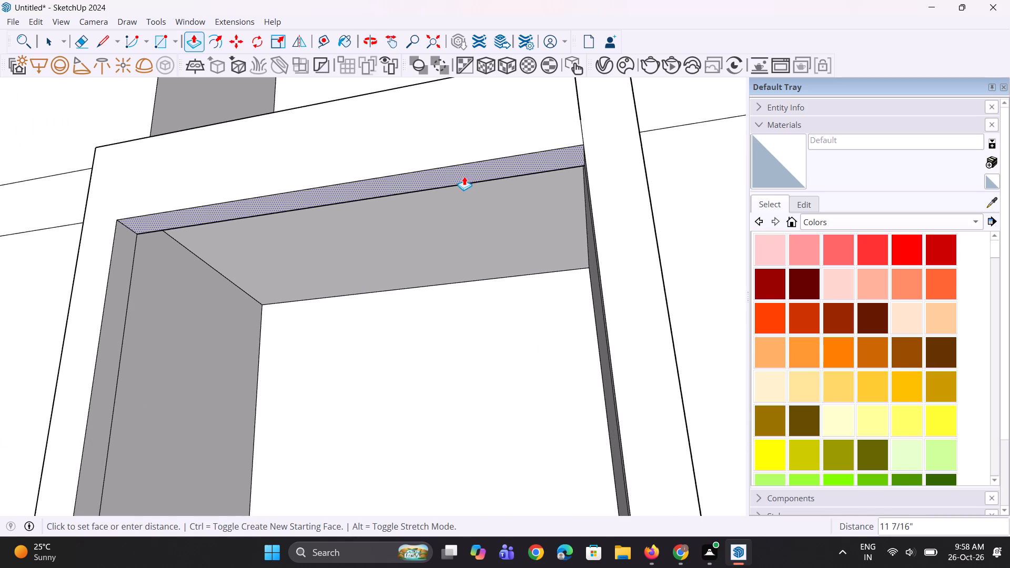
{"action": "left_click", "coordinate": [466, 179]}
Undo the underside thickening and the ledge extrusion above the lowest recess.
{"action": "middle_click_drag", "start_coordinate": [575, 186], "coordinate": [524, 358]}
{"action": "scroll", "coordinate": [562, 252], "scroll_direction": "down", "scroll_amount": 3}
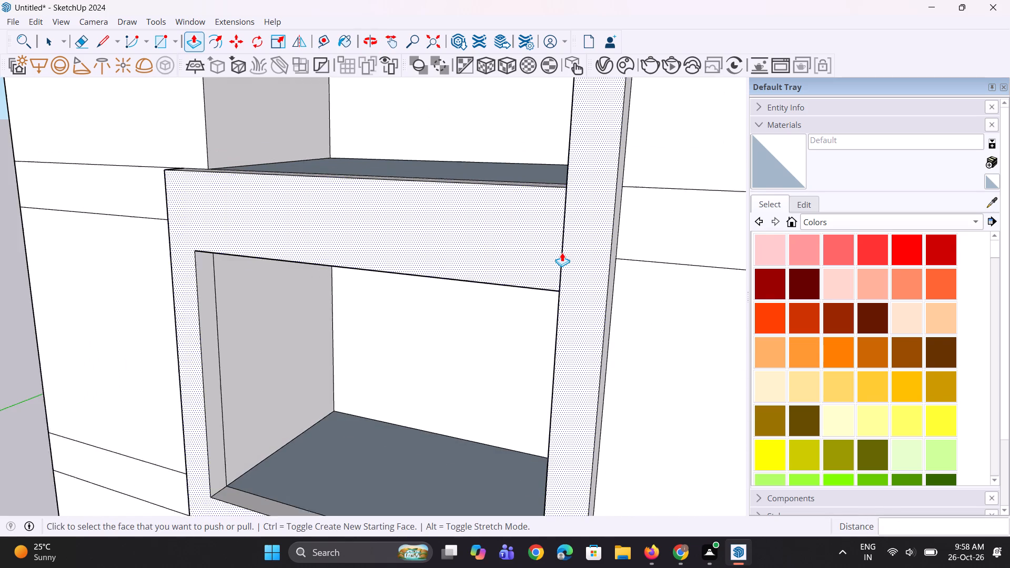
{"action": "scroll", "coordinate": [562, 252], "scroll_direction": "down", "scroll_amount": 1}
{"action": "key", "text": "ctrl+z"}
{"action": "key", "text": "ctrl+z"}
Pull the separated upper part of the new fin's inner face 17' across the second-lowest band to the second fin.
{"action": "scroll", "coordinate": [252, 201], "scroll_direction": "up", "scroll_amount": 2}
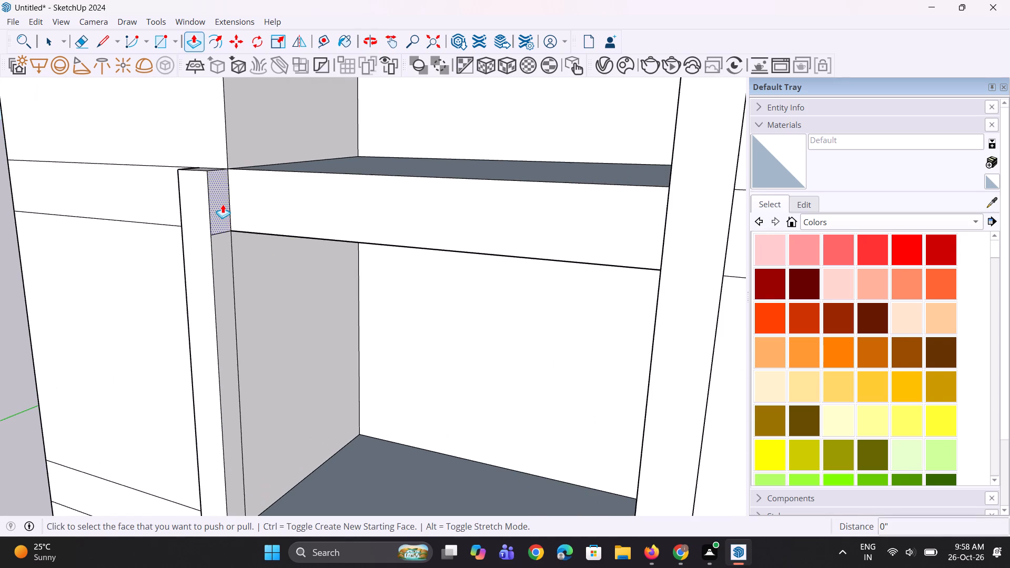
{"action": "left_click", "coordinate": [223, 204]}
{"action": "scroll", "coordinate": [486, 258], "scroll_direction": "down", "scroll_amount": 4}
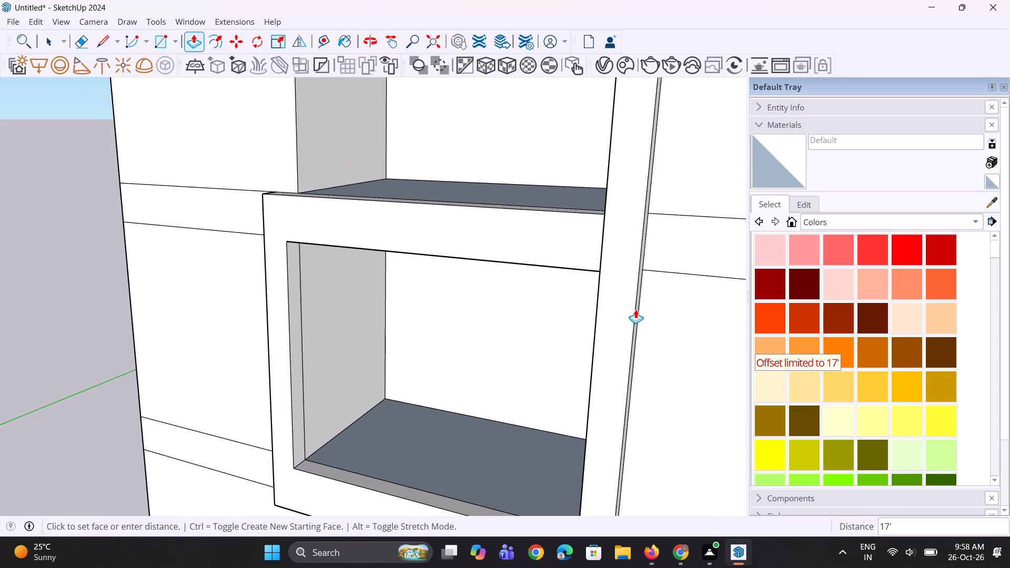
{"action": "left_click", "coordinate": [636, 310]}
Pull the underside of the ledge above the lowest recess down 10 3/4".
{"action": "middle_click_drag", "start_coordinate": [407, 262], "coordinate": [439, 157]}
{"action": "scroll", "coordinate": [427, 196], "scroll_direction": "up", "scroll_amount": 3}
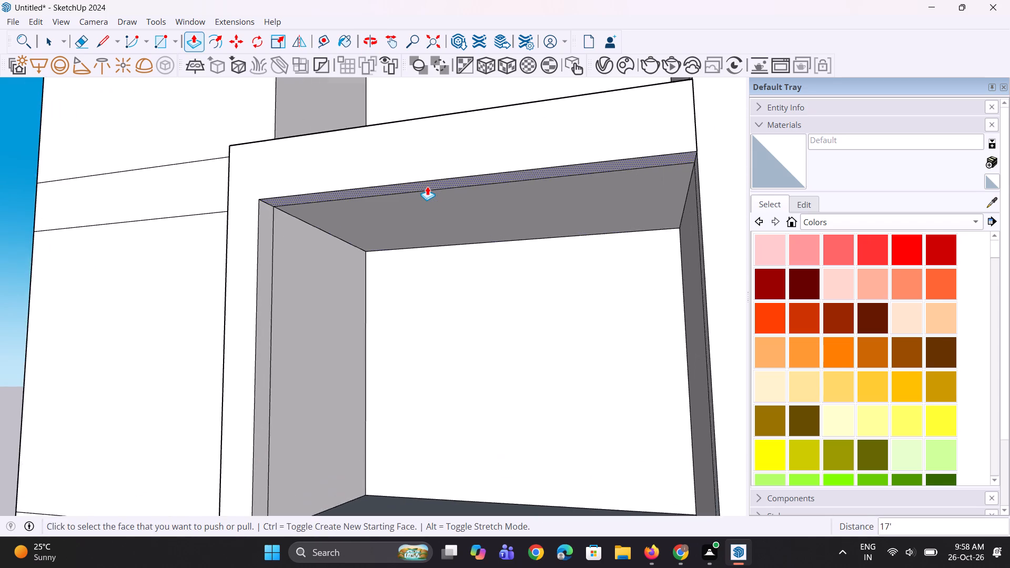
{"action": "scroll", "coordinate": [427, 186], "scroll_direction": "up", "scroll_amount": 3}
{"action": "left_click", "coordinate": [429, 184]}
{"action": "left_click", "coordinate": [425, 214]}
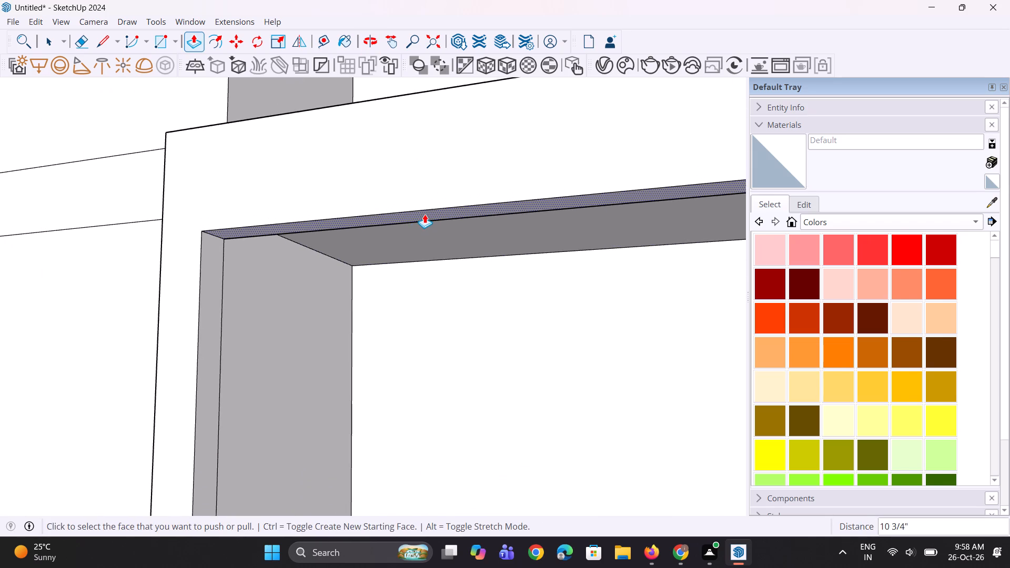
Pull the recess-width face of the third band from the bottom out 1'3 1/4", flush with the second fin's front.
{"action": "scroll", "coordinate": [377, 227], "scroll_direction": "down", "scroll_amount": 11}
{"action": "middle_click_drag", "start_coordinate": [372, 259], "coordinate": [430, 318]}
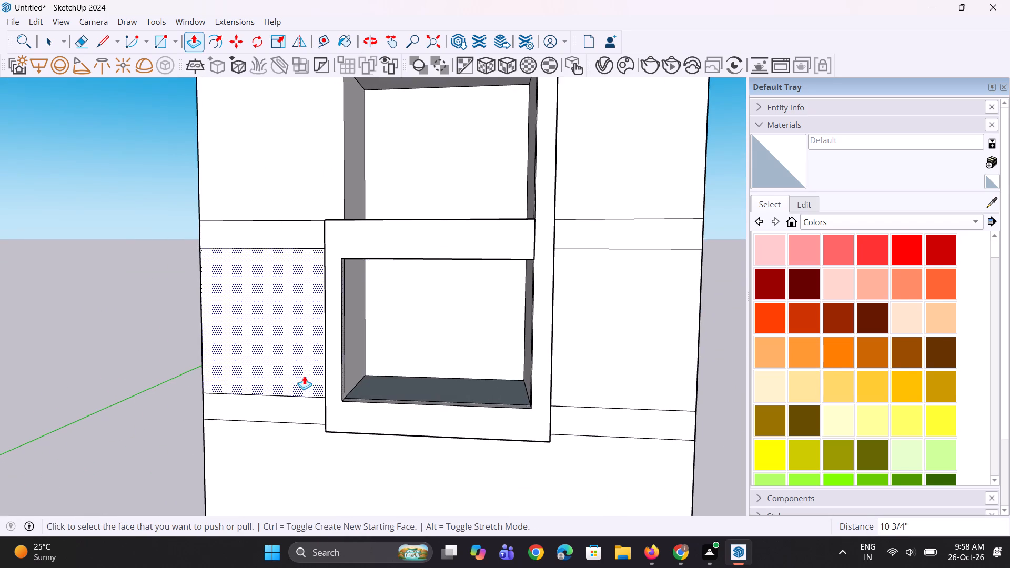
{"action": "scroll", "coordinate": [301, 377], "scroll_direction": "down", "scroll_amount": 3}
{"action": "scroll", "coordinate": [367, 407], "scroll_direction": "down", "scroll_amount": 3}
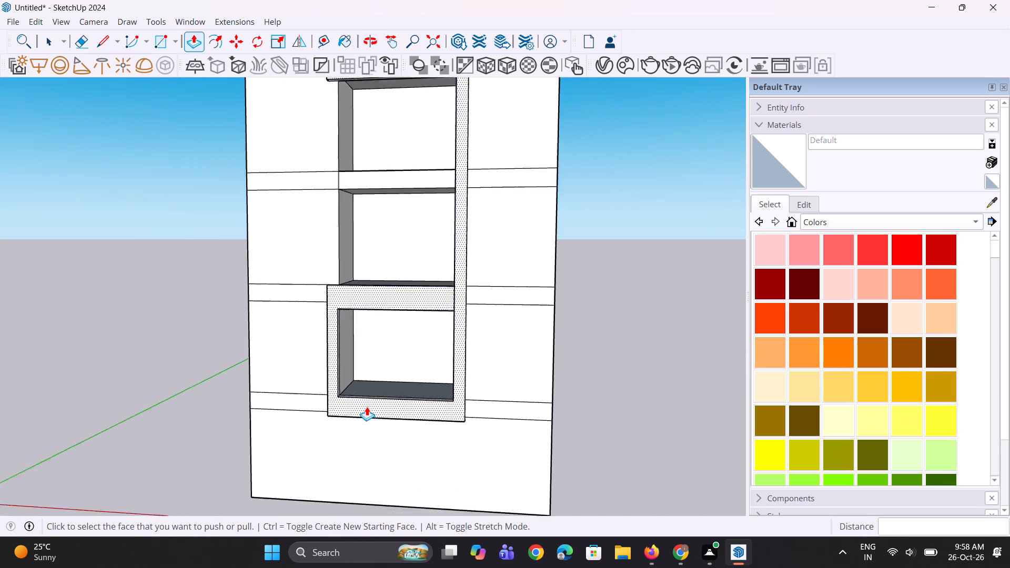
{"action": "scroll", "coordinate": [367, 407], "scroll_direction": "down", "scroll_amount": 1}
{"action": "middle_click_drag", "start_coordinate": [404, 325], "coordinate": [330, 373]}
{"action": "scroll", "coordinate": [386, 218], "scroll_direction": "up", "scroll_amount": 7}
{"action": "middle_click_drag", "start_coordinate": [450, 236], "coordinate": [368, 276]}
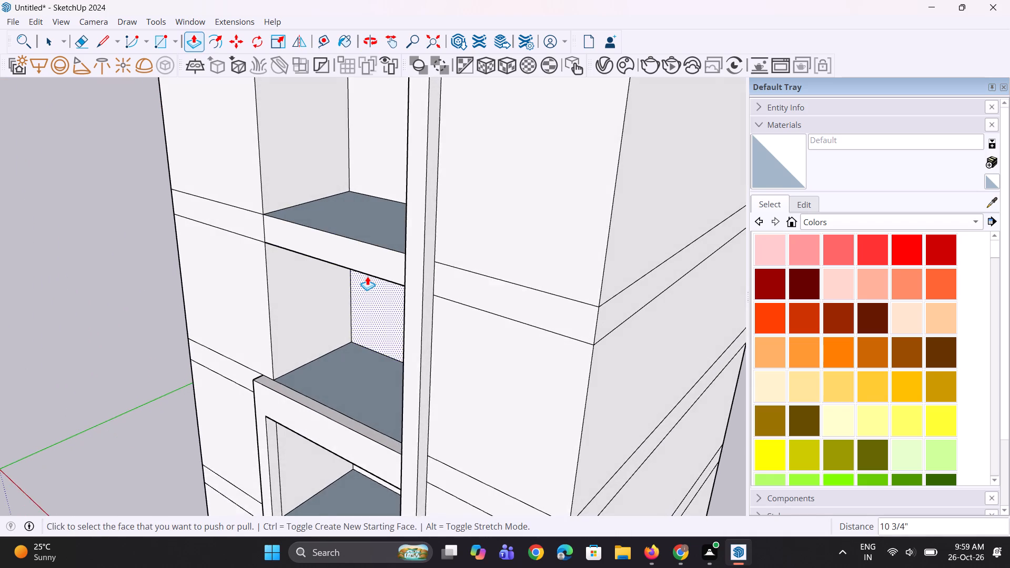
{"action": "scroll", "coordinate": [367, 276], "scroll_direction": "up", "scroll_amount": 3}
{"action": "left_click", "coordinate": [385, 262]}
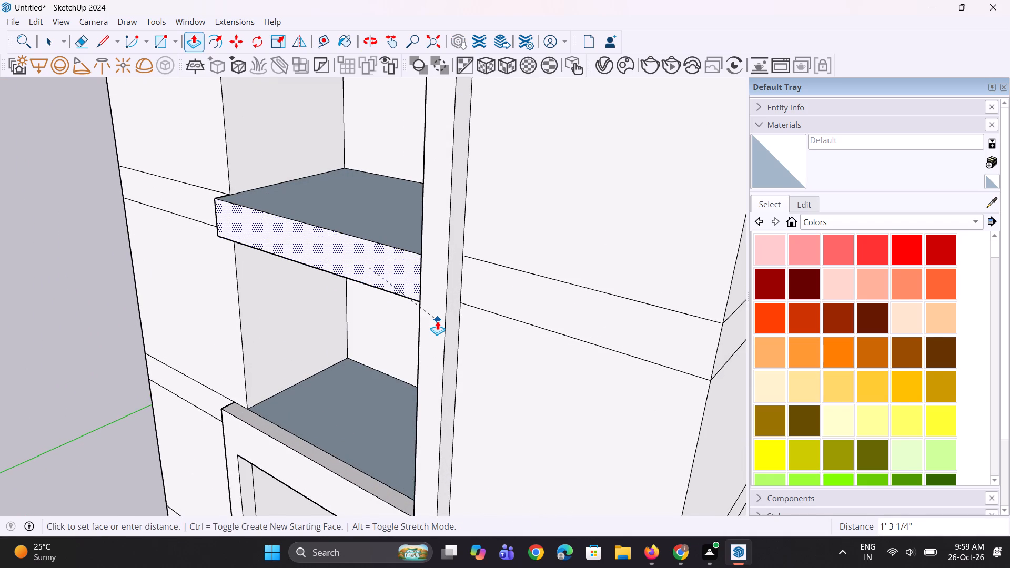
{"action": "left_click", "coordinate": [436, 321]}
Pull the underside of the projecting ledge at the third band from the bottom down 11 1/2".
{"action": "middle_click_drag", "start_coordinate": [310, 280], "coordinate": [321, 262]}
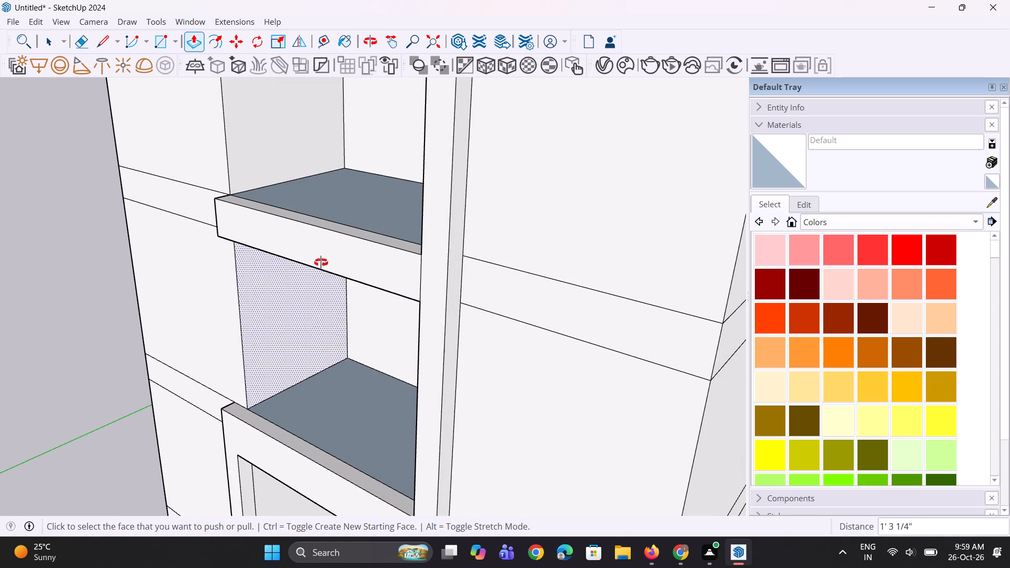
{"action": "middle_click_drag", "start_coordinate": [321, 262], "coordinate": [435, 178]}
{"action": "scroll", "coordinate": [294, 304], "scroll_direction": "down", "scroll_amount": 6}
{"action": "middle_click_drag", "start_coordinate": [351, 198], "coordinate": [386, 80]}
{"action": "scroll", "coordinate": [347, 198], "scroll_direction": "up", "scroll_amount": 7}
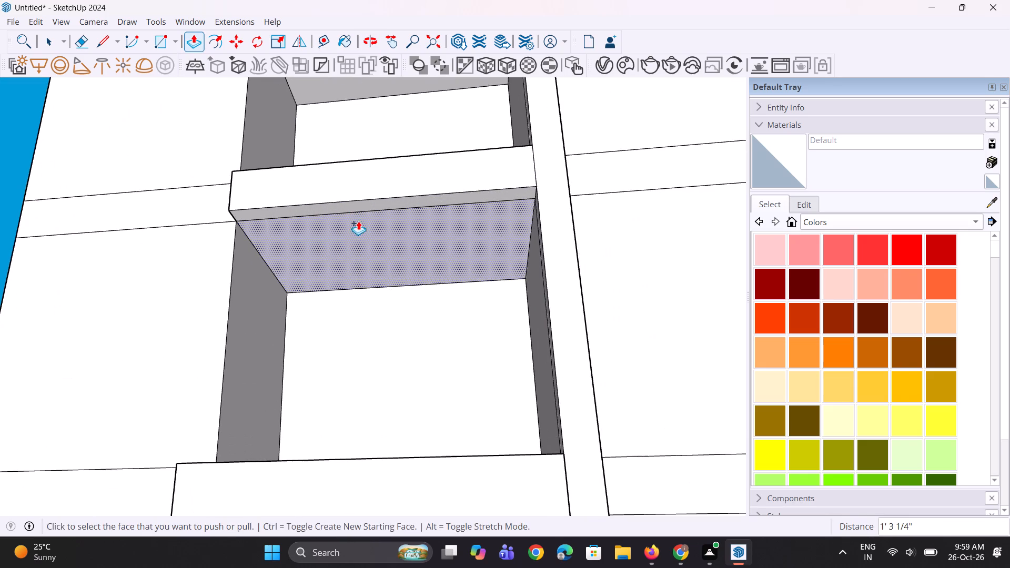
{"action": "left_click", "coordinate": [372, 204]}
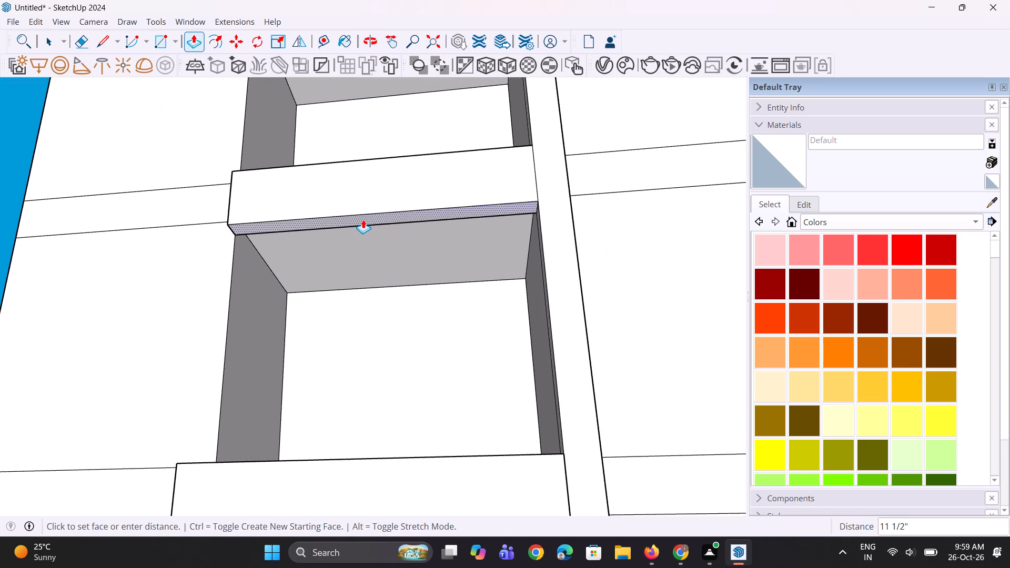
{"action": "left_click", "coordinate": [363, 219]}
Pull the topmost band's face between the two fins out 1'3 1/4", flush with the fin fronts.
{"action": "scroll", "coordinate": [231, 321], "scroll_direction": "down", "scroll_amount": 6}
{"action": "middle_click_drag", "start_coordinate": [321, 273], "coordinate": [348, 383]}
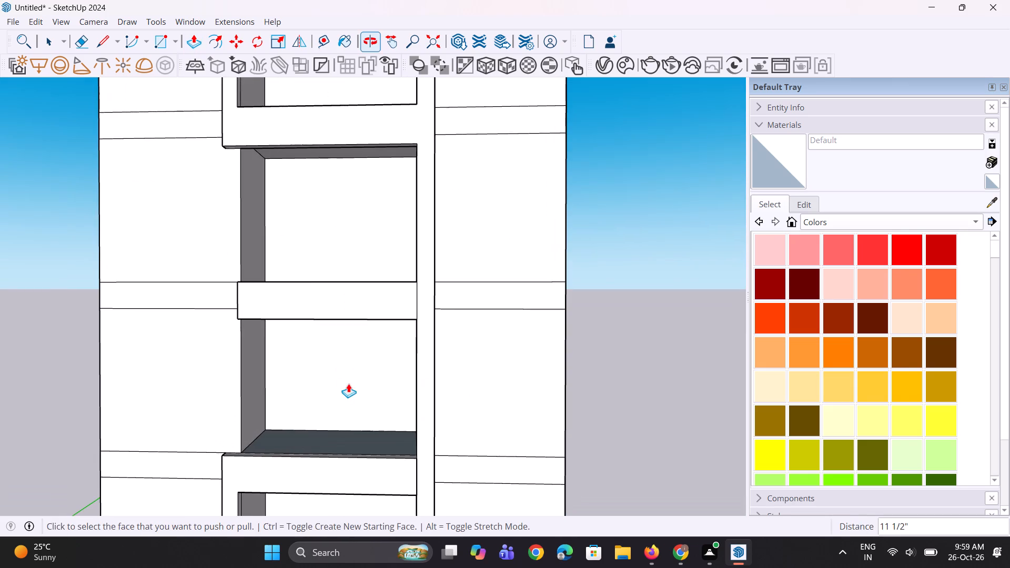
{"action": "scroll", "coordinate": [299, 398], "scroll_direction": "down", "scroll_amount": 11}
{"action": "scroll", "coordinate": [320, 270], "scroll_direction": "up", "scroll_amount": 3}
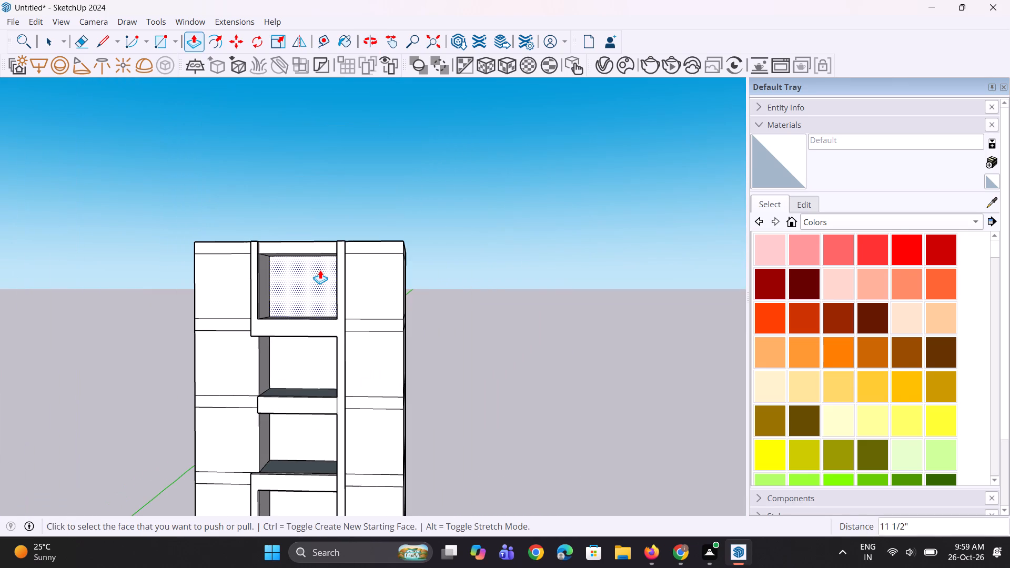
{"action": "scroll", "coordinate": [265, 242], "scroll_direction": "up", "scroll_amount": 11}
{"action": "middle_click_drag", "start_coordinate": [526, 322], "coordinate": [281, 362]}
{"action": "scroll", "coordinate": [252, 289], "scroll_direction": "up", "scroll_amount": 2}
{"action": "left_click", "coordinate": [252, 289]}
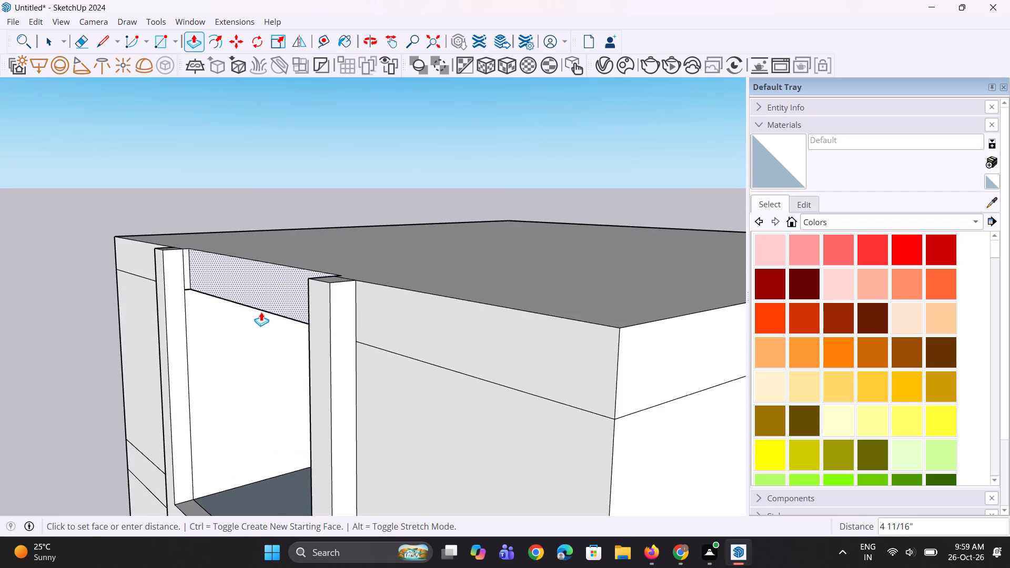
{"action": "key", "text": "Escape"}
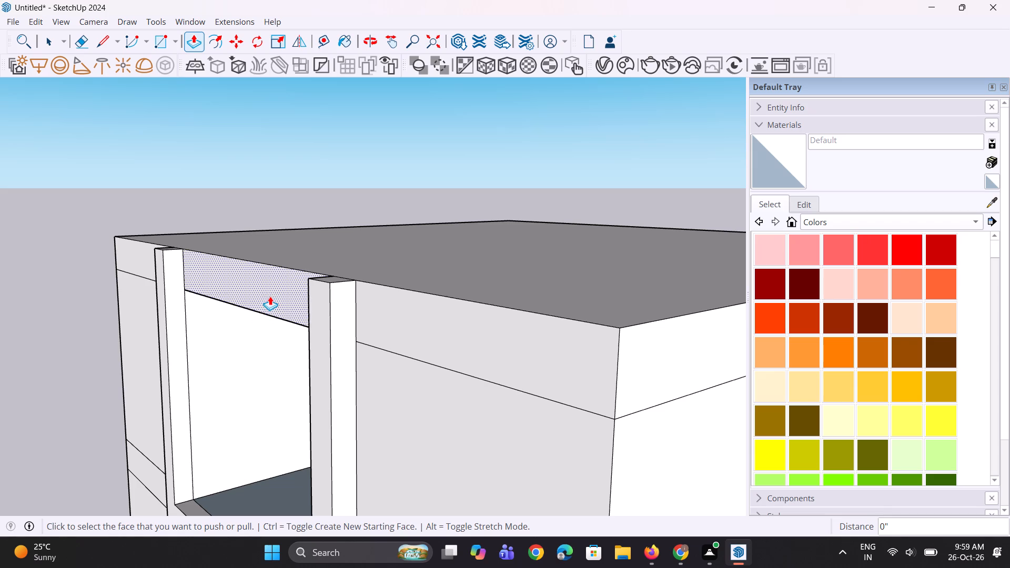
{"action": "left_click", "coordinate": [270, 296]}
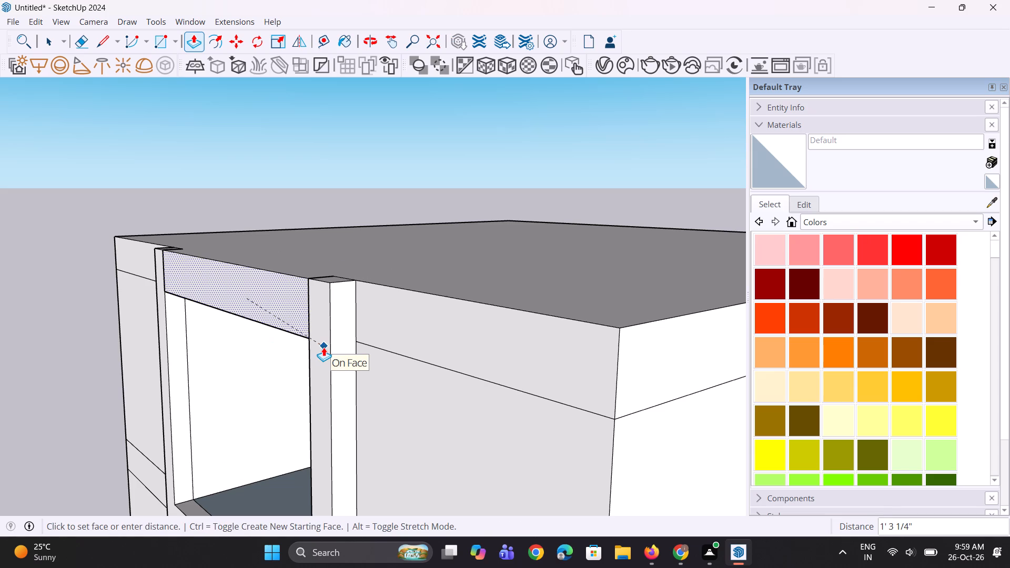
{"action": "left_click", "coordinate": [324, 347]}
Raise the top of the topmost ledge between the fins to about 4'4 1/4" above the roof, starting with a 3'3" pull.
{"action": "middle_click_drag", "start_coordinate": [272, 272], "coordinate": [270, 350]}
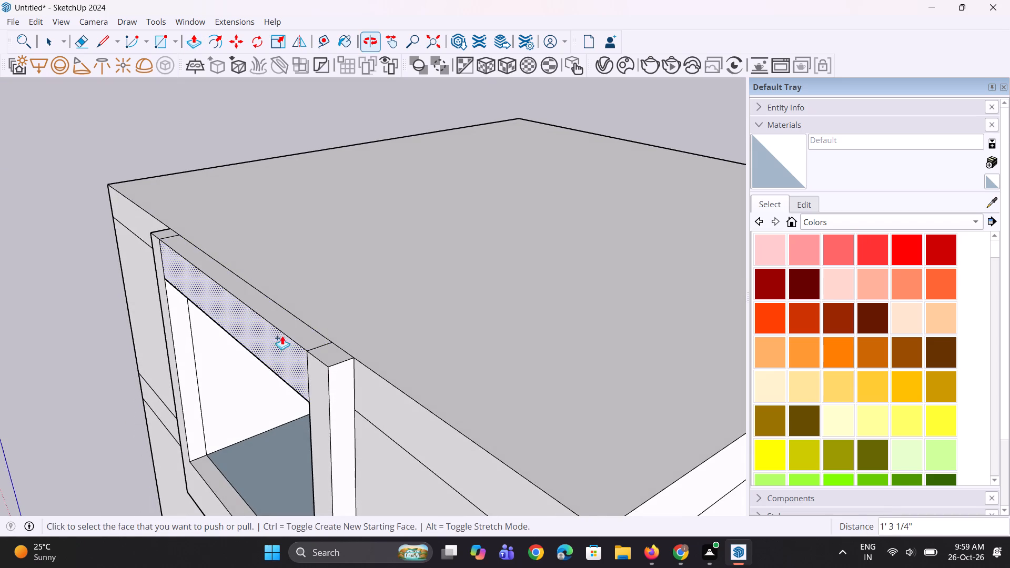
{"action": "left_click", "coordinate": [289, 331]}
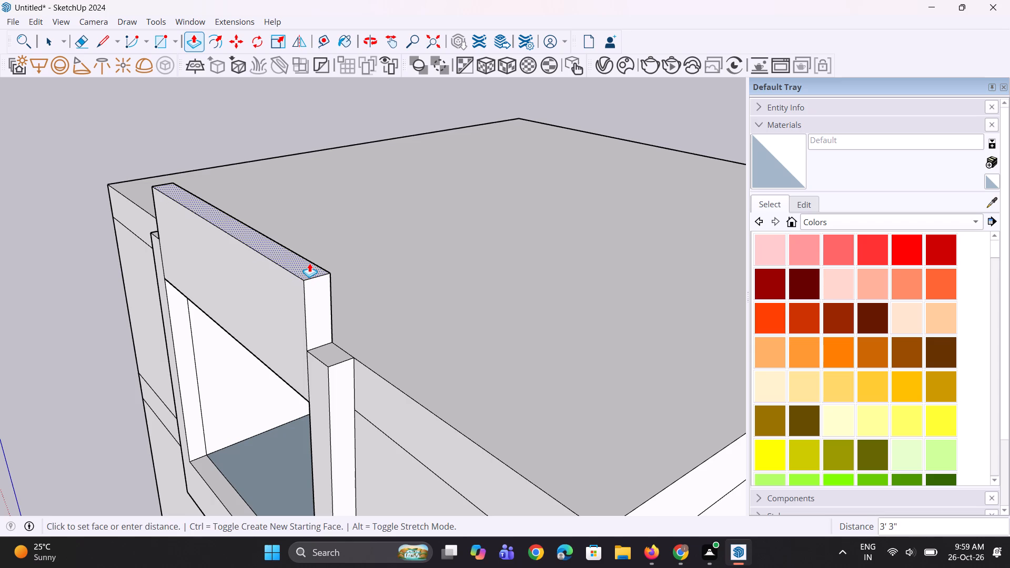
{"action": "left_click", "coordinate": [309, 263]}
{"action": "scroll", "coordinate": [261, 428], "scroll_direction": "down", "scroll_amount": 5}
{"action": "middle_click_drag", "start_coordinate": [261, 429], "coordinate": [367, 394]}
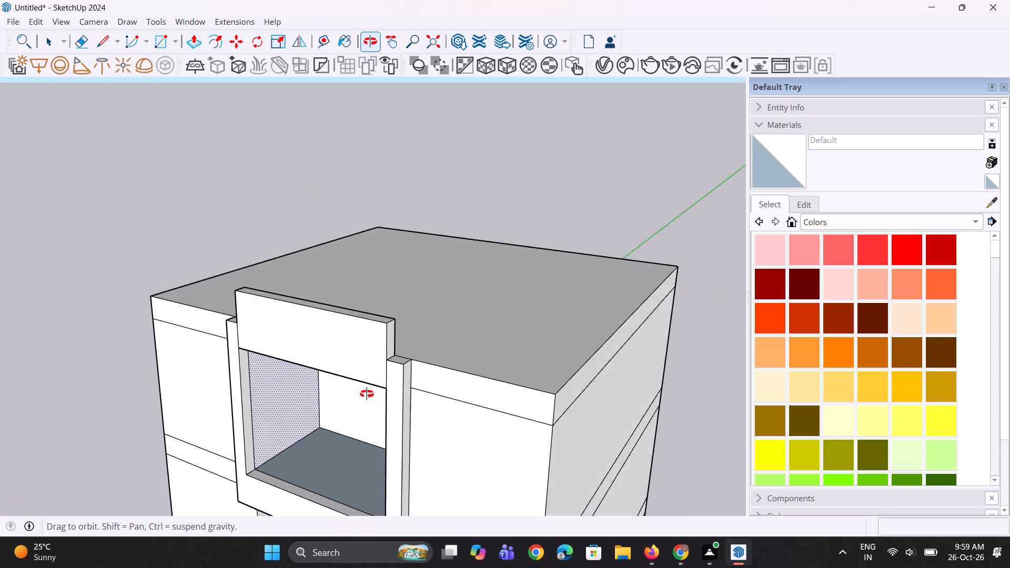
{"action": "middle_click_drag", "start_coordinate": [367, 394], "coordinate": [368, 396]}
{"action": "scroll", "coordinate": [262, 424], "scroll_direction": "down", "scroll_amount": 5}
{"action": "scroll", "coordinate": [298, 327], "scroll_direction": "up", "scroll_amount": 6}
{"action": "scroll", "coordinate": [334, 378], "scroll_direction": "up", "scroll_amount": 1}
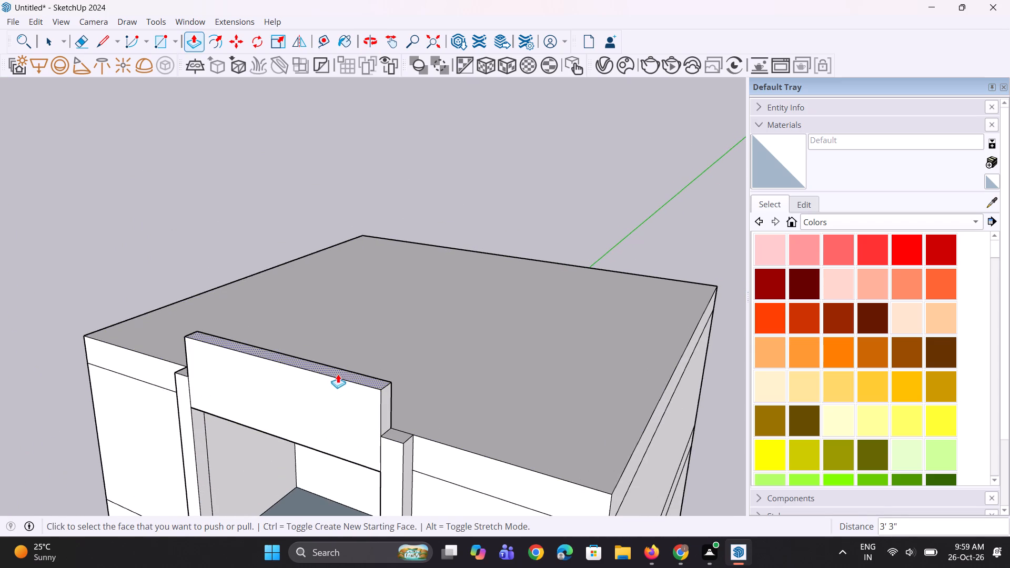
{"action": "left_click", "coordinate": [338, 373]}
{"action": "left_click", "coordinate": [345, 357]}
Raise the top faces of both fins 4'4 1/4", level with the raised panel between them.
{"action": "left_click", "coordinate": [393, 432]}
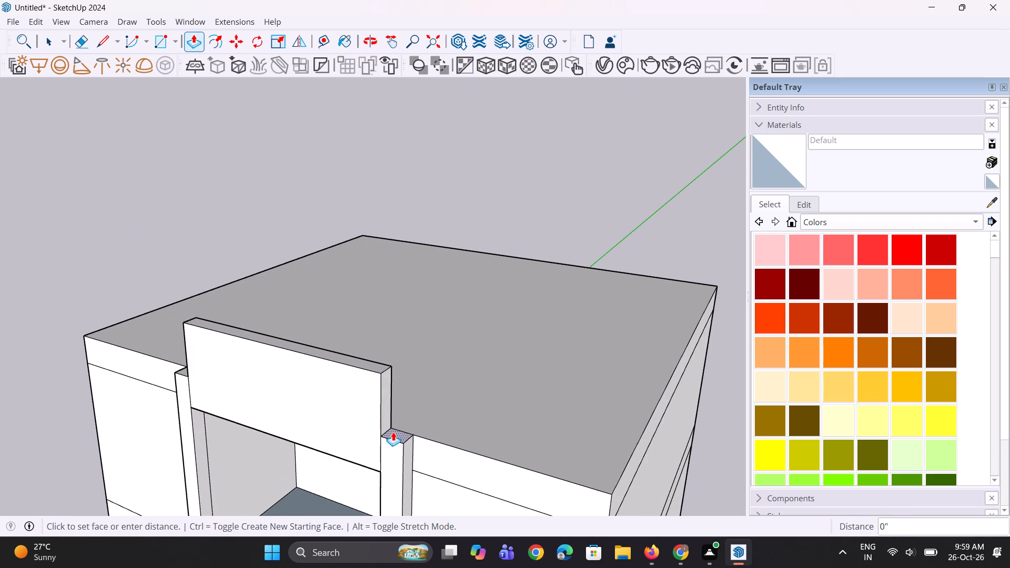
{"action": "left_click", "coordinate": [362, 370]}
{"action": "scroll", "coordinate": [166, 374], "scroll_direction": "up", "scroll_amount": 2}
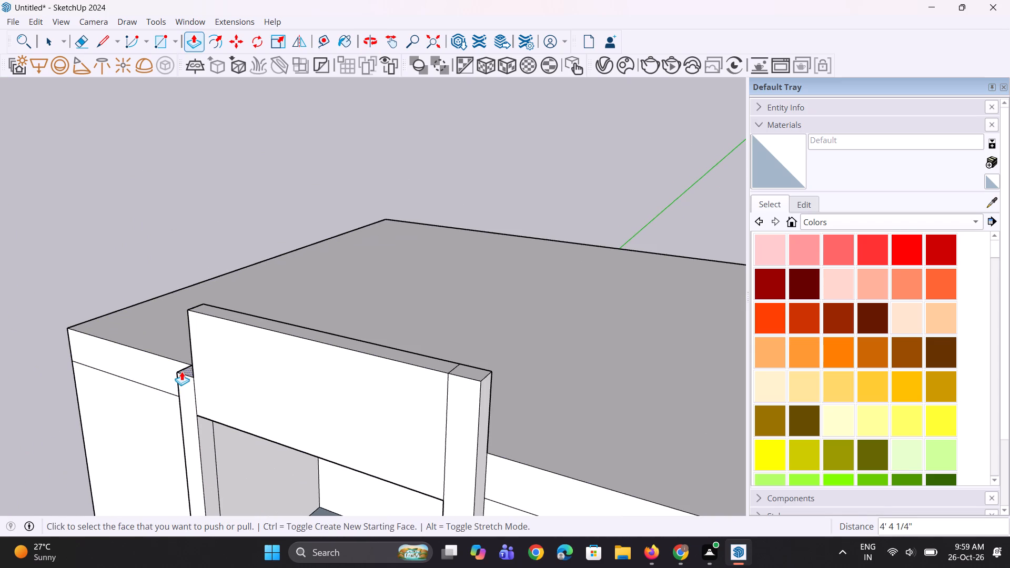
{"action": "left_click", "coordinate": [182, 371]}
{"action": "left_click", "coordinate": [244, 320]}
Raise the top face of the panel between the fins a further 11 9/16".
{"action": "scroll", "coordinate": [105, 408], "scroll_direction": "down", "scroll_amount": 4}
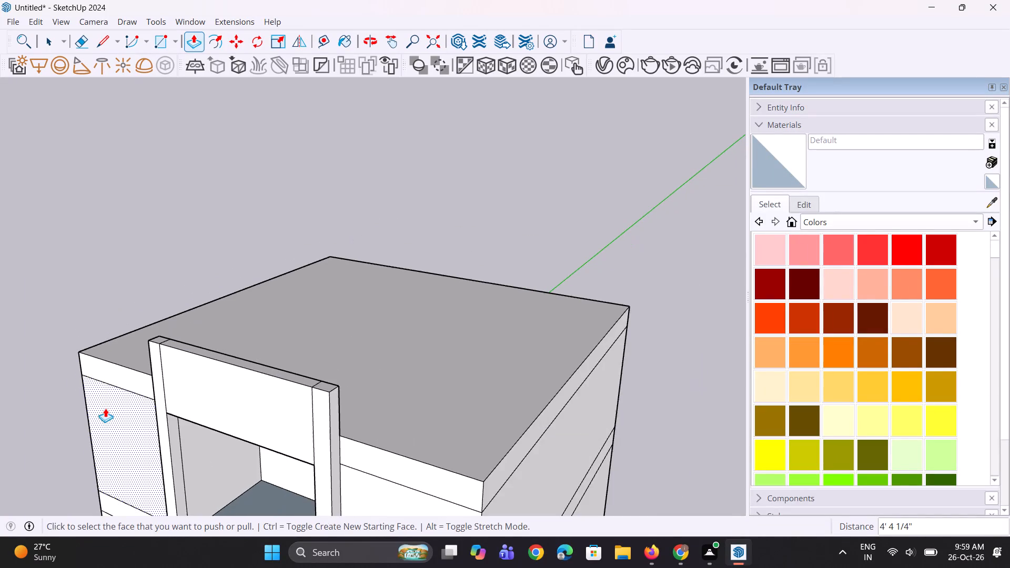
{"action": "middle_click_drag", "start_coordinate": [105, 407], "coordinate": [211, 379]}
{"action": "scroll", "coordinate": [139, 419], "scroll_direction": "down", "scroll_amount": 5}
{"action": "middle_click_drag", "start_coordinate": [274, 398], "coordinate": [301, 336]}
{"action": "scroll", "coordinate": [339, 381], "scroll_direction": "up", "scroll_amount": 2}
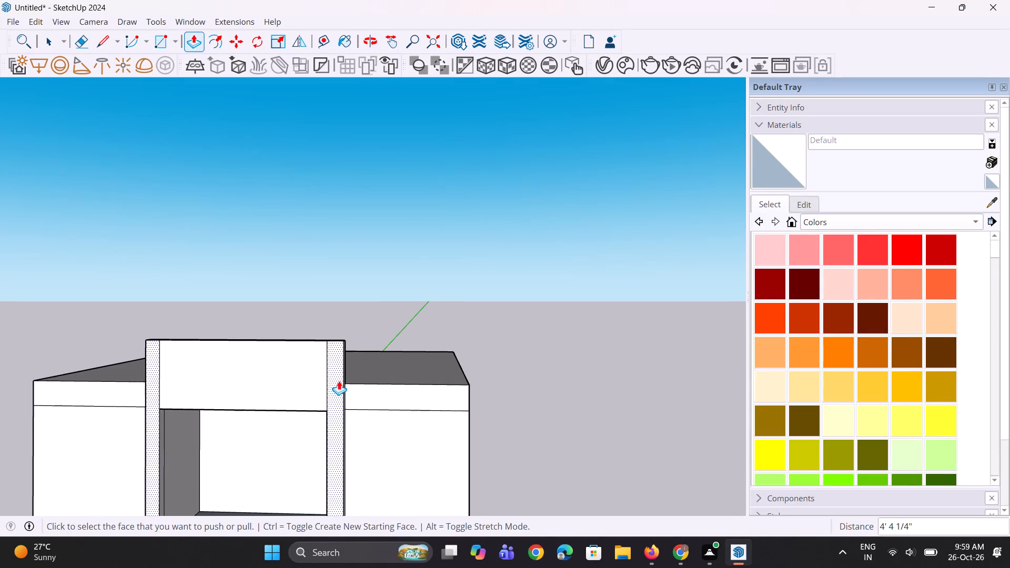
{"action": "scroll", "coordinate": [194, 362], "scroll_direction": "down", "scroll_amount": 6}
{"action": "scroll", "coordinate": [211, 332], "scroll_direction": "up", "scroll_amount": 1}
{"action": "scroll", "coordinate": [213, 332], "scroll_direction": "down", "scroll_amount": 5}
{"action": "scroll", "coordinate": [234, 369], "scroll_direction": "down", "scroll_amount": 1}
{"action": "middle_click_drag", "start_coordinate": [234, 369], "coordinate": [209, 468]}
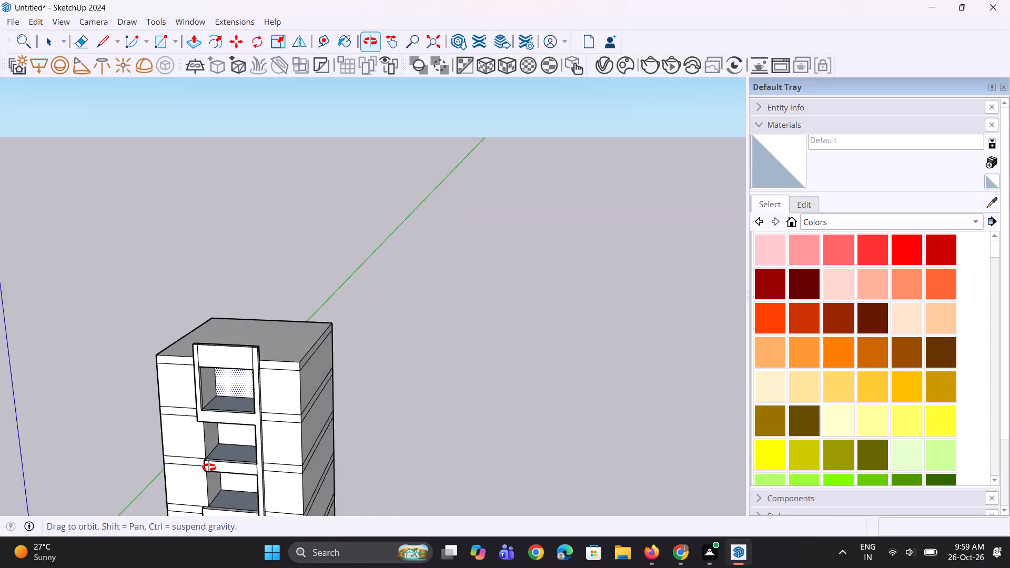
{"action": "middle_click_drag", "start_coordinate": [209, 468], "coordinate": [192, 557]}
{"action": "scroll", "coordinate": [246, 277], "scroll_direction": "up", "scroll_amount": 14}
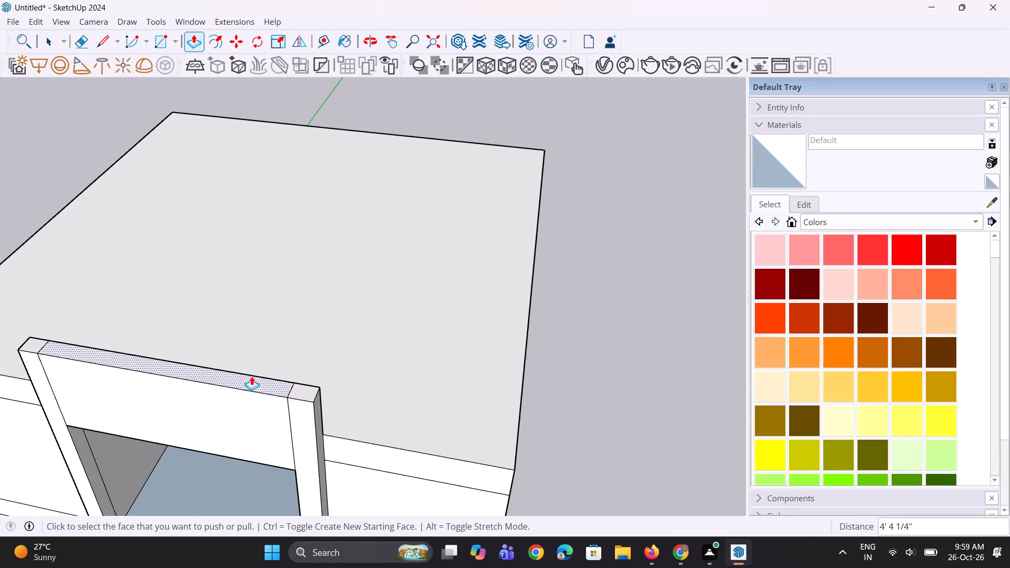
{"action": "left_click", "coordinate": [257, 387]}
{"action": "left_click", "coordinate": [273, 373]}
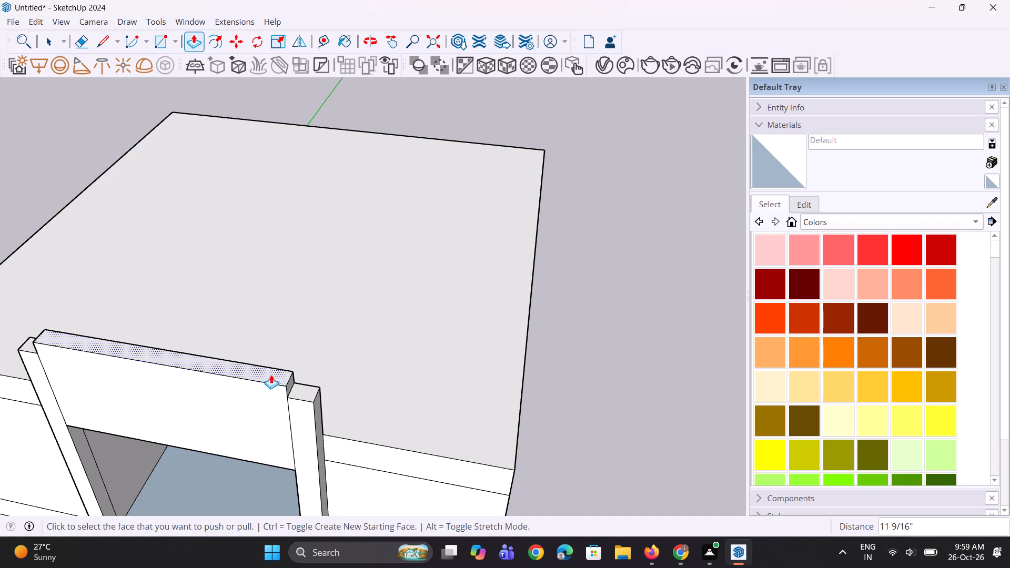
Raise both fin tops by the same 11 9/16", level with the raised panel between them.
{"action": "double_click", "coordinate": [299, 390]}
{"action": "scroll", "coordinate": [239, 393], "scroll_direction": "down", "scroll_amount": 3}
{"action": "scroll", "coordinate": [74, 344], "scroll_direction": "up", "scroll_amount": 3}
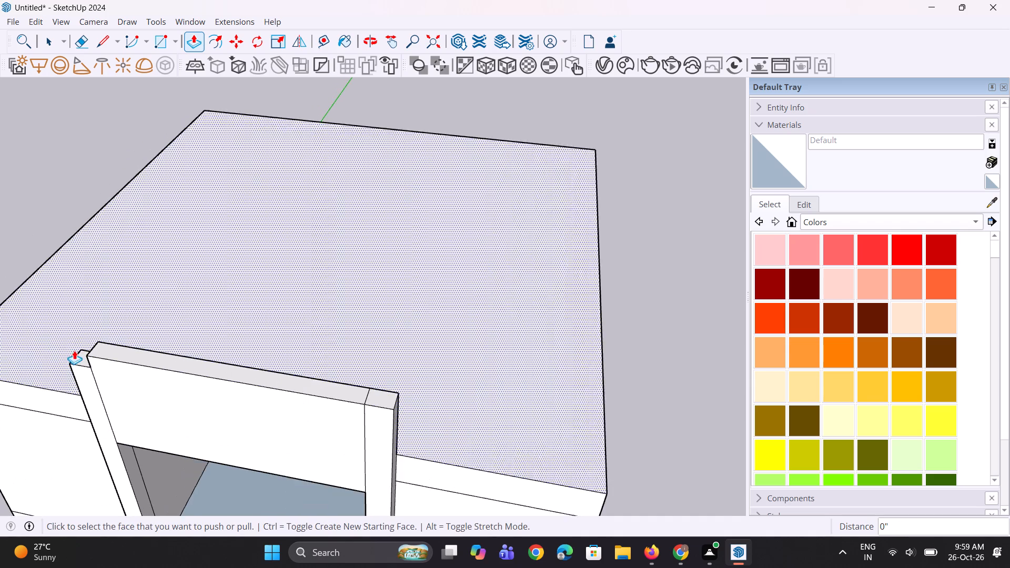
{"action": "scroll", "coordinate": [75, 359], "scroll_direction": "up", "scroll_amount": 2}
{"action": "double_click", "coordinate": [77, 360]}
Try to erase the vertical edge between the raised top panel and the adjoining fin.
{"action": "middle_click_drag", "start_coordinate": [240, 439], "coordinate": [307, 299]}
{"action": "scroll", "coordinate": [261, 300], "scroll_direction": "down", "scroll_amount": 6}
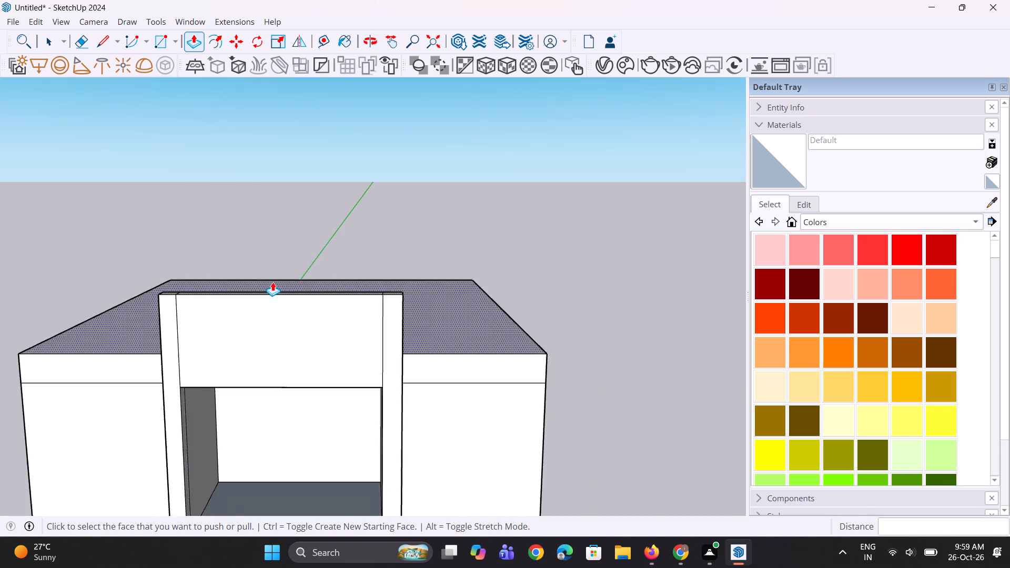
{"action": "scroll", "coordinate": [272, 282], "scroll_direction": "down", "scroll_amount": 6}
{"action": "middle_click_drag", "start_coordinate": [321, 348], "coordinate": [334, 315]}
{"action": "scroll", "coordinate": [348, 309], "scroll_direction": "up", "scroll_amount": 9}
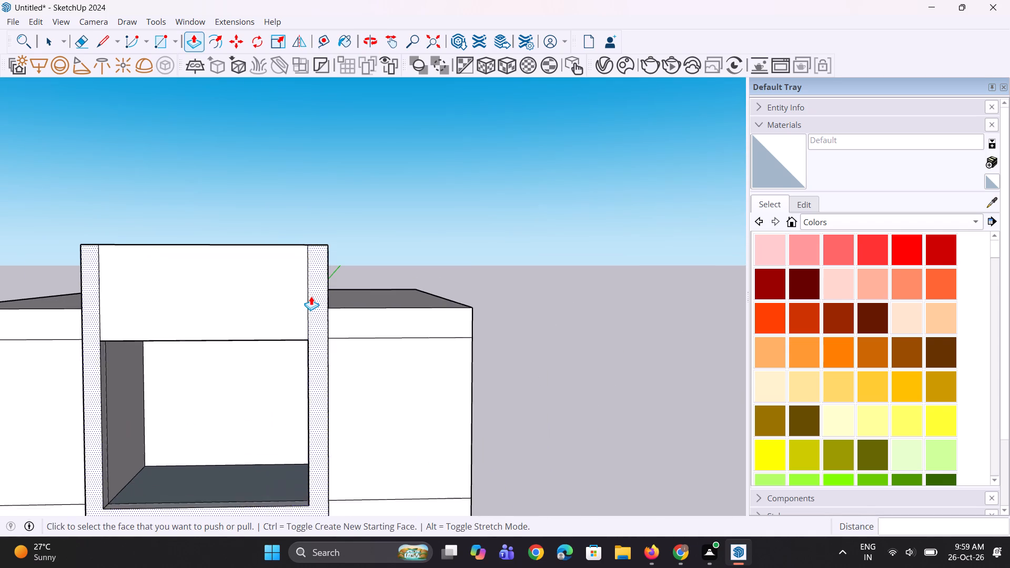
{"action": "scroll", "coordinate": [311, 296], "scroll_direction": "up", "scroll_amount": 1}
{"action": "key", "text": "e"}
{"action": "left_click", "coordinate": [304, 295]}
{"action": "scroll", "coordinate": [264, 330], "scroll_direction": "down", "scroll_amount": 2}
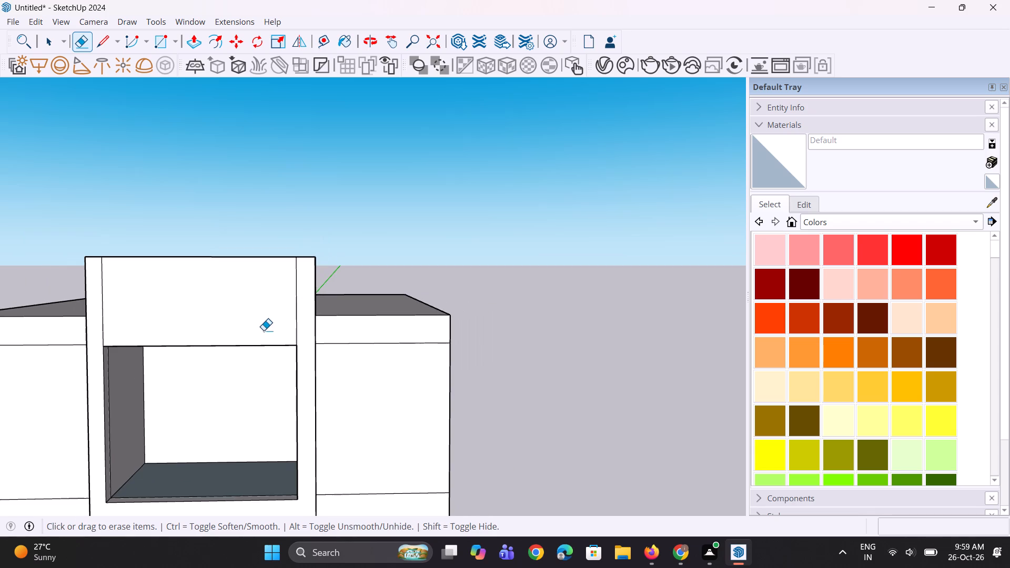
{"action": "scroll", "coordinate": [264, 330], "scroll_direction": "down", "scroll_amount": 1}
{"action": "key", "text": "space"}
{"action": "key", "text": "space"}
Copy the roof's front edge beside the tall fin about 1' 3/16" inward along the roof's side edge.
{"action": "middle_click_drag", "start_coordinate": [280, 378], "coordinate": [258, 386]}
{"action": "scroll", "coordinate": [258, 386], "scroll_direction": "up", "scroll_amount": 1}
{"action": "scroll", "coordinate": [265, 345], "scroll_direction": "down", "scroll_amount": 2}
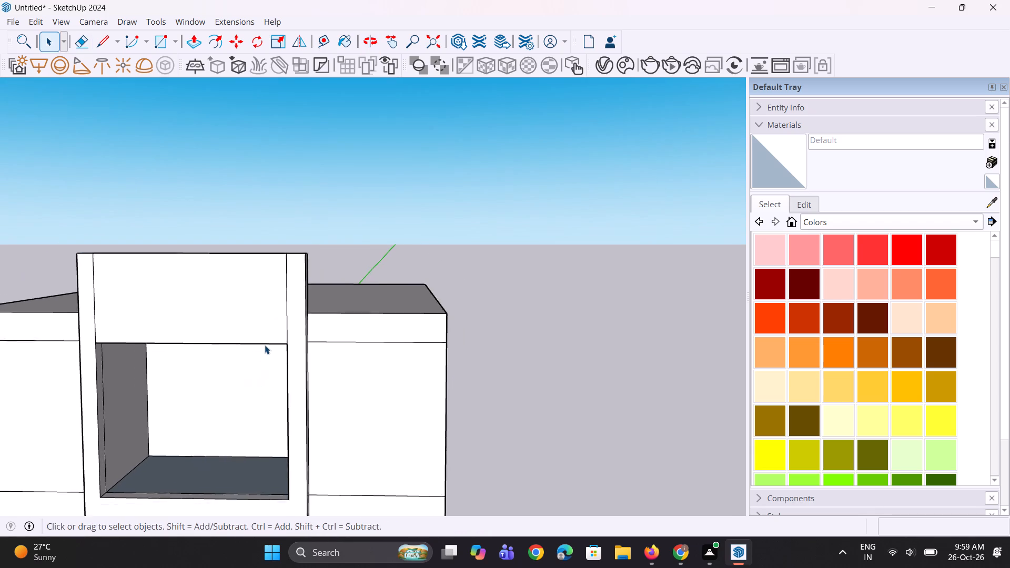
{"action": "scroll", "coordinate": [265, 345], "scroll_direction": "down", "scroll_amount": 2}
{"action": "middle_click_drag", "start_coordinate": [260, 348], "coordinate": [252, 363]}
{"action": "scroll", "coordinate": [442, 384], "scroll_direction": "up", "scroll_amount": 3}
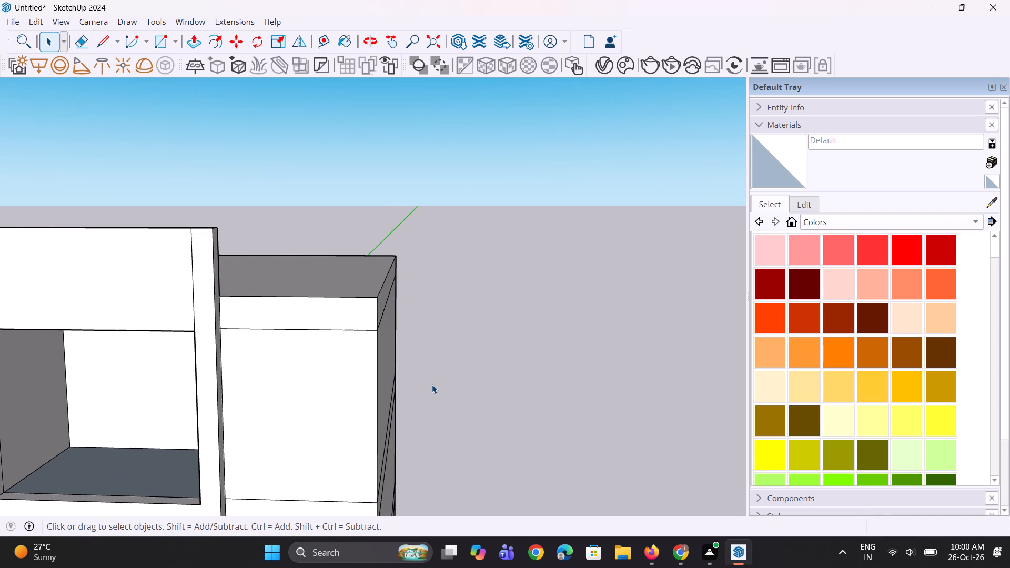
{"action": "middle_click_drag", "start_coordinate": [423, 387], "coordinate": [405, 391]}
{"action": "scroll", "coordinate": [390, 402], "scroll_direction": "up", "scroll_amount": 1}
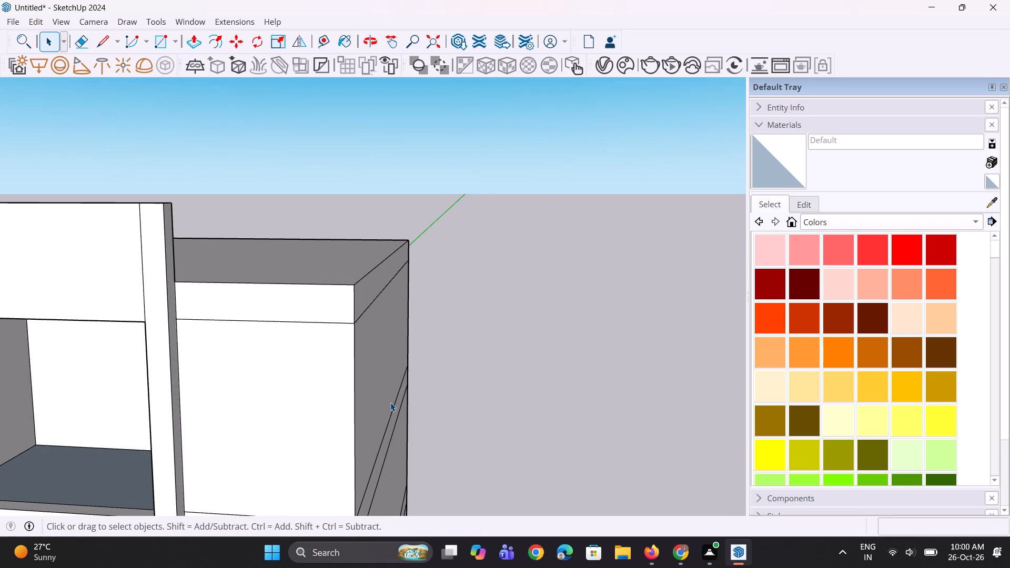
{"action": "middle_click_drag", "start_coordinate": [376, 407], "coordinate": [363, 463]}
{"action": "scroll", "coordinate": [329, 359], "scroll_direction": "up", "scroll_amount": 2}
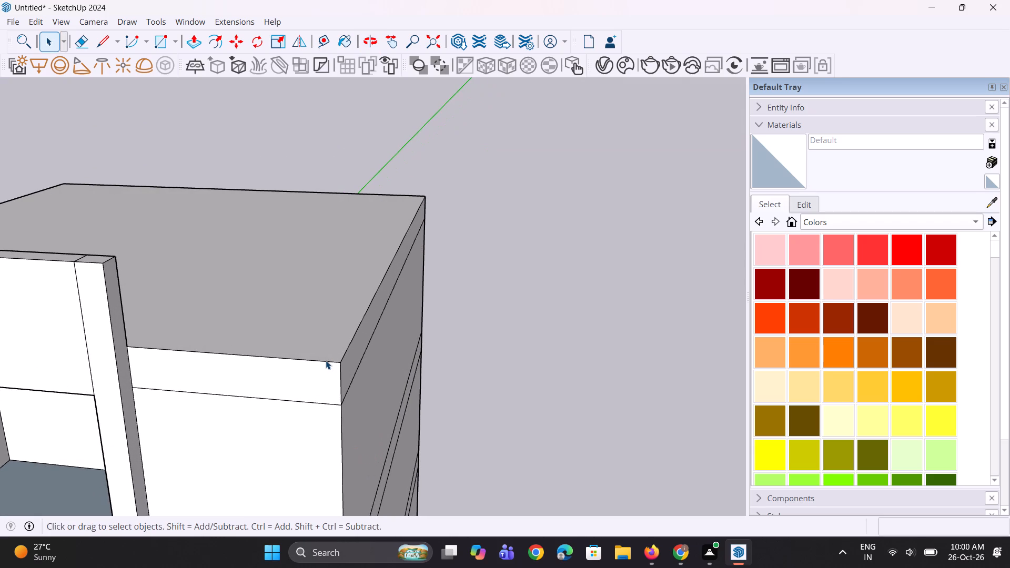
{"action": "left_click", "coordinate": [326, 360]}
{"action": "middle_click_drag", "start_coordinate": [325, 361], "coordinate": [312, 394]}
{"action": "scroll", "coordinate": [271, 275], "scroll_direction": "down", "scroll_amount": 4}
{"action": "middle_click_drag", "start_coordinate": [282, 292], "coordinate": [256, 363]}
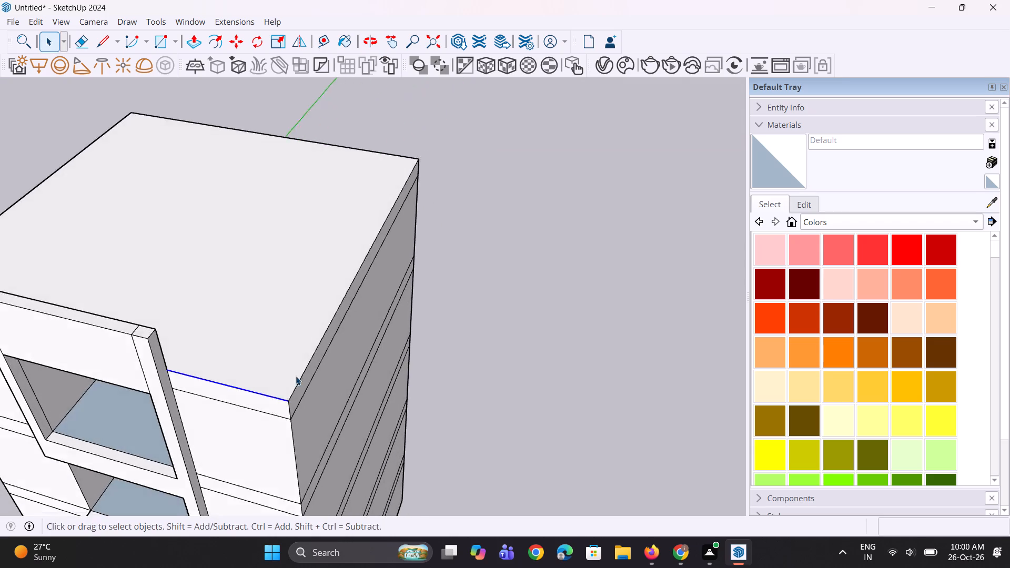
{"action": "scroll", "coordinate": [302, 388], "scroll_direction": "up", "scroll_amount": 6}
{"action": "key", "text": "m"}
{"action": "scroll", "coordinate": [284, 411], "scroll_direction": "up", "scroll_amount": 3}
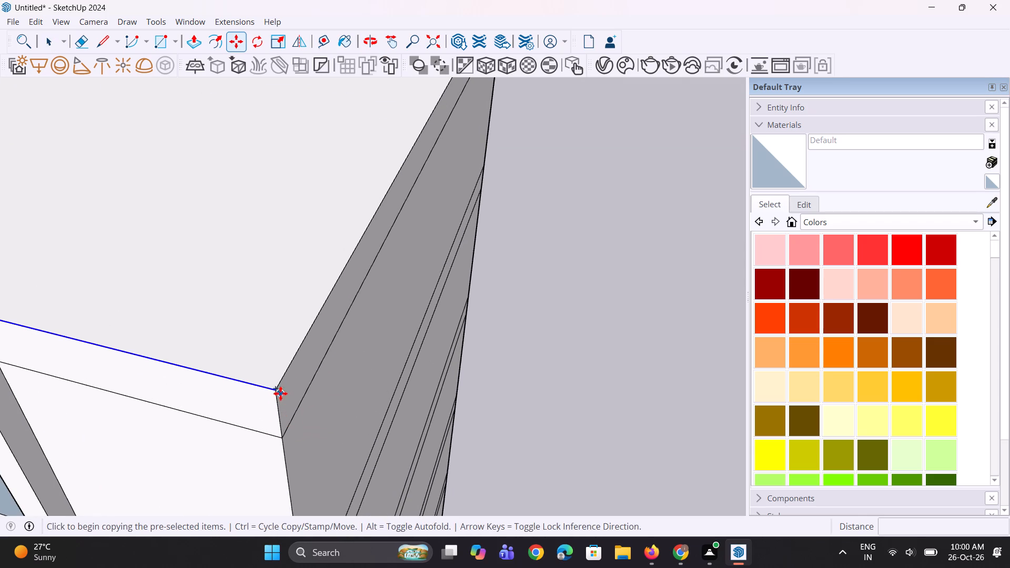
{"action": "left_click", "coordinate": [277, 389]}
{"action": "left_click", "coordinate": [291, 371]}
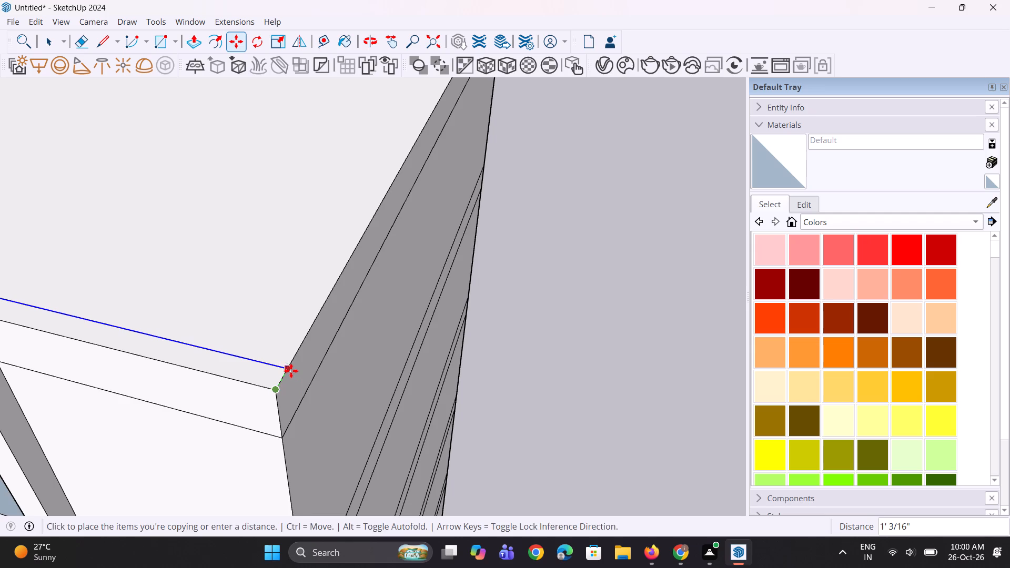
Draw a line from the copied edge's free end to the roof's front edge at the fin, closing off the narrow strip.
{"action": "scroll", "coordinate": [303, 362], "scroll_direction": "down", "scroll_amount": 5}
{"action": "scroll", "coordinate": [119, 285], "scroll_direction": "up", "scroll_amount": 3}
{"action": "scroll", "coordinate": [110, 338], "scroll_direction": "up", "scroll_amount": 1}
{"action": "key", "text": "l"}
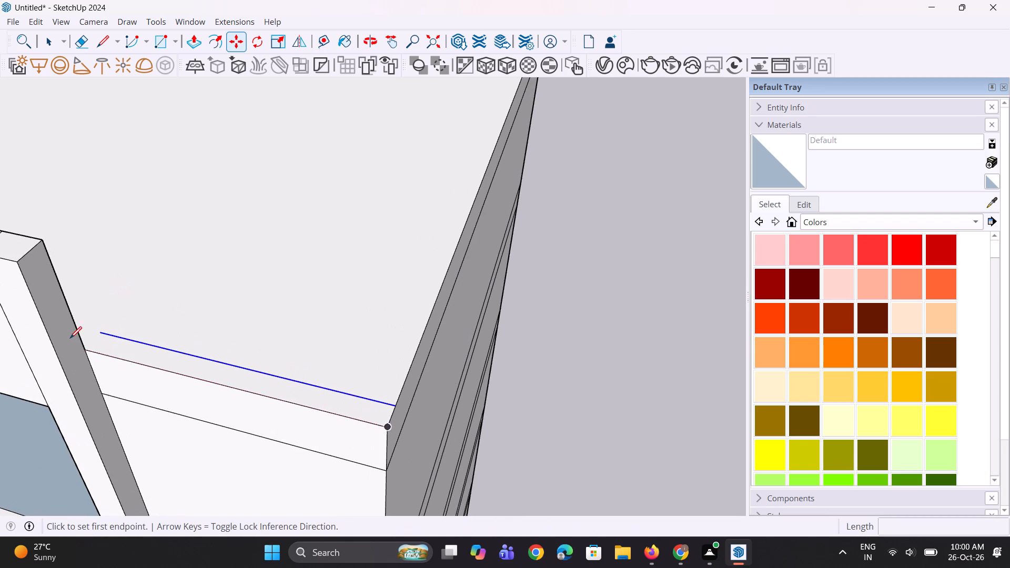
{"action": "scroll", "coordinate": [99, 332], "scroll_direction": "up", "scroll_amount": 2}
{"action": "left_click", "coordinate": [98, 330]}
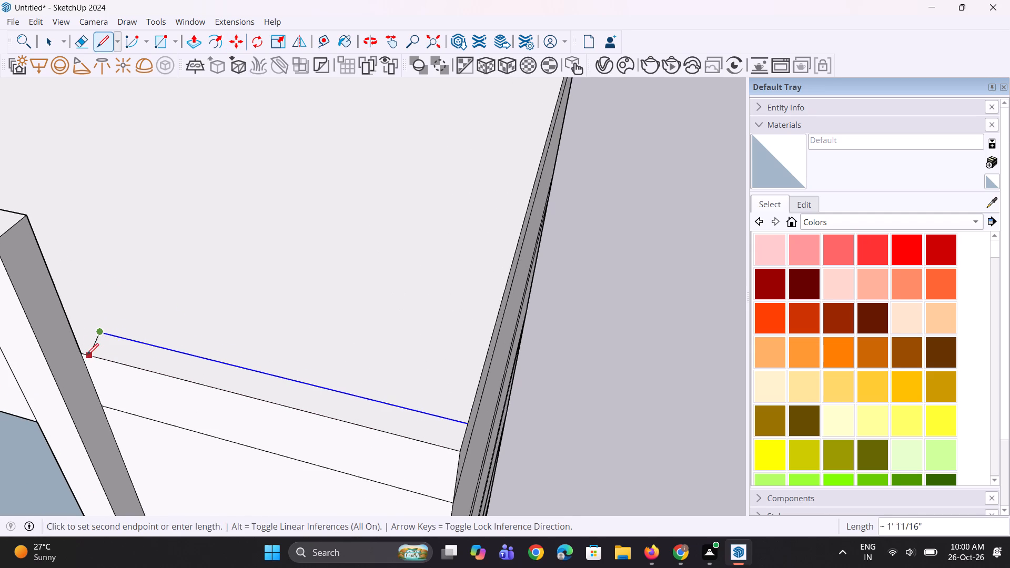
{"action": "left_click", "coordinate": [85, 354]}
Pull the narrow roof strip beside the fin up 3'10 5/16" as a parapet.
{"action": "middle_click_drag", "start_coordinate": [166, 390], "coordinate": [216, 327]}
{"action": "scroll", "coordinate": [169, 334], "scroll_direction": "down", "scroll_amount": 5}
{"action": "scroll", "coordinate": [260, 362], "scroll_direction": "up", "scroll_amount": 2}
{"action": "key", "text": "o"}
{"action": "key", "text": "space"}
{"action": "key", "text": "space"}
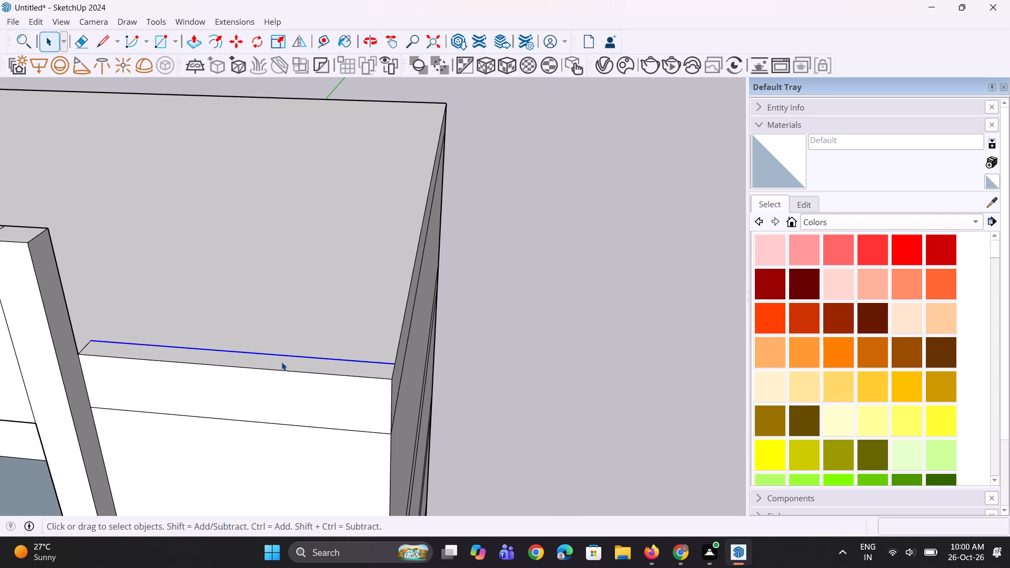
{"action": "key", "text": "p"}
{"action": "scroll", "coordinate": [304, 363], "scroll_direction": "up", "scroll_amount": 1}
{"action": "left_click", "coordinate": [304, 363]}
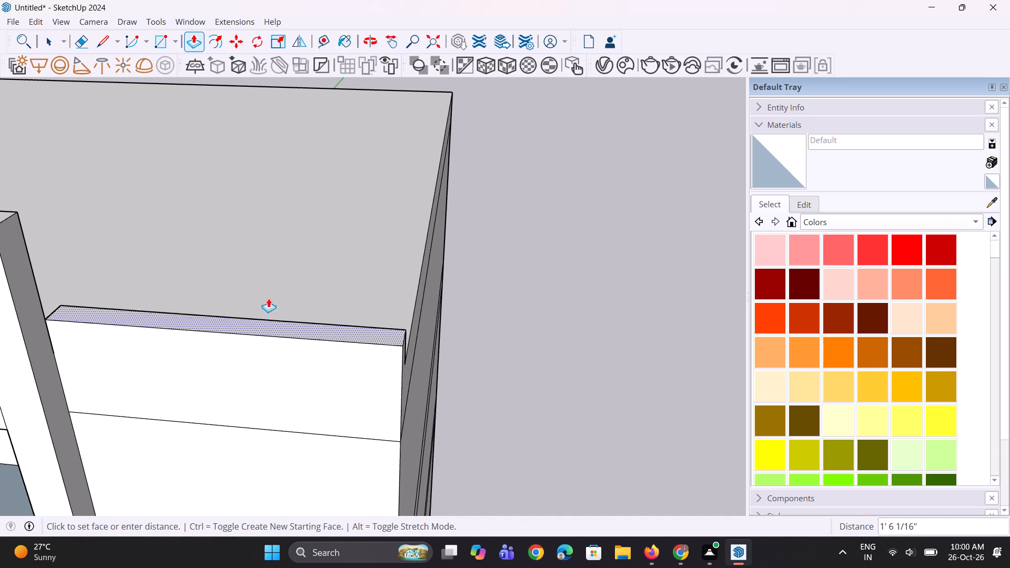
{"action": "left_click", "coordinate": [159, 282]}
Erase the horizontal line at the parapet's base on the front strip beside the tall fin.
{"action": "middle_click_drag", "start_coordinate": [213, 299], "coordinate": [265, 227]}
{"action": "scroll", "coordinate": [265, 227], "scroll_direction": "down", "scroll_amount": 5}
{"action": "scroll", "coordinate": [270, 354], "scroll_direction": "up", "scroll_amount": 3}
{"action": "scroll", "coordinate": [270, 347], "scroll_direction": "down", "scroll_amount": 5}
{"action": "key", "text": "e"}
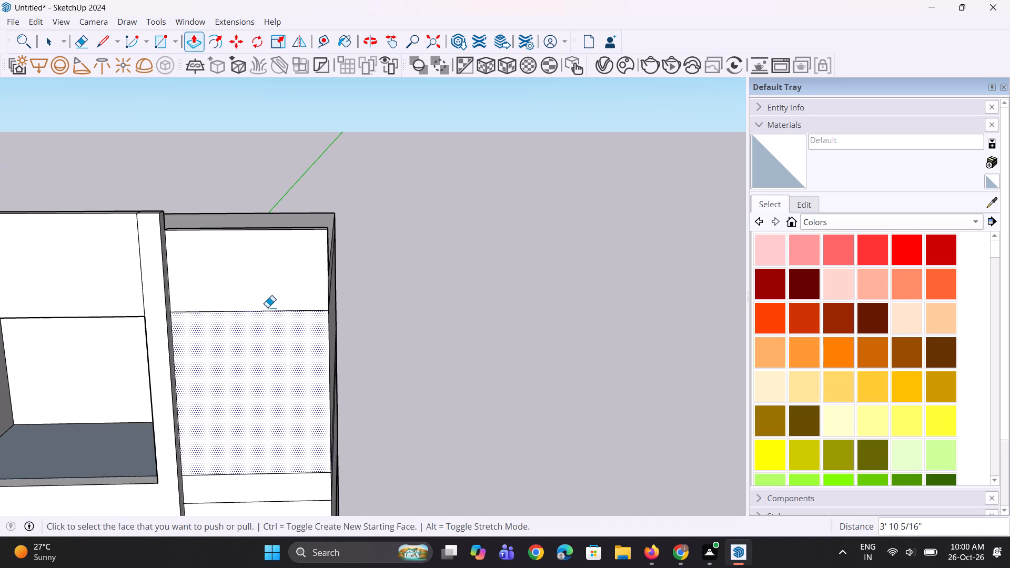
{"action": "left_click_drag", "start_coordinate": [268, 305], "coordinate": [271, 327]}
Erase both lines of the uppermost floor band crossing the front strip beside the fin.
{"action": "scroll", "coordinate": [271, 327], "scroll_direction": "down", "scroll_amount": 5}
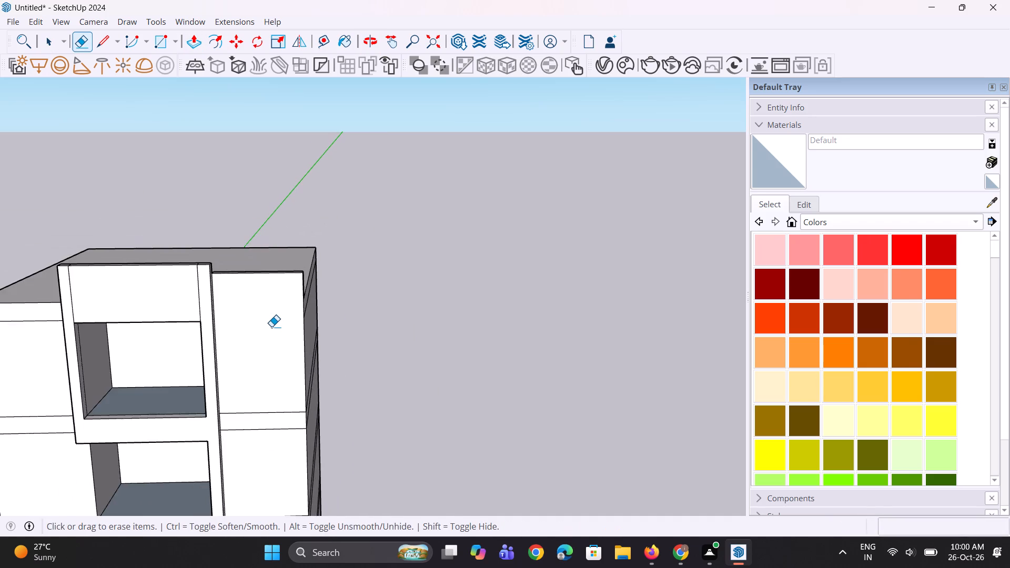
{"action": "scroll", "coordinate": [271, 327], "scroll_direction": "down", "scroll_amount": 3}
{"action": "scroll", "coordinate": [153, 281], "scroll_direction": "down", "scroll_amount": 4}
{"action": "scroll", "coordinate": [217, 286], "scroll_direction": "down", "scroll_amount": 4}
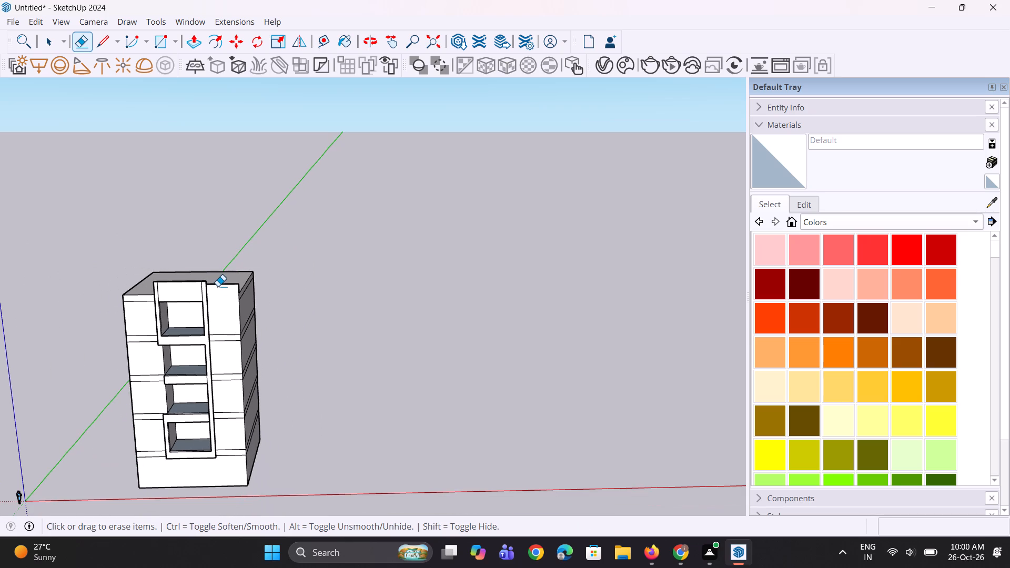
{"action": "scroll", "coordinate": [240, 379], "scroll_direction": "up", "scroll_amount": 3}
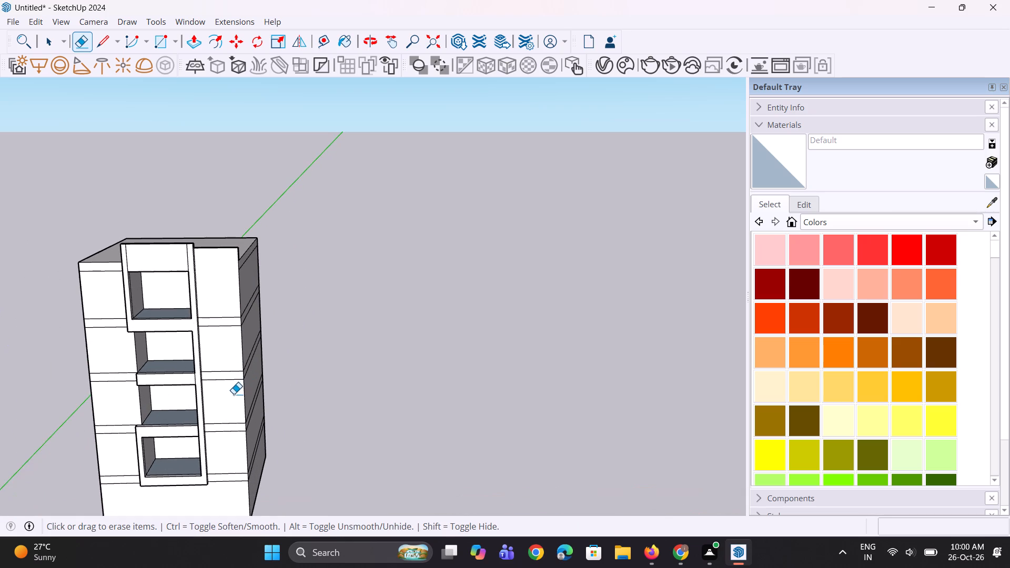
{"action": "scroll", "coordinate": [228, 392], "scroll_direction": "up", "scroll_amount": 1}
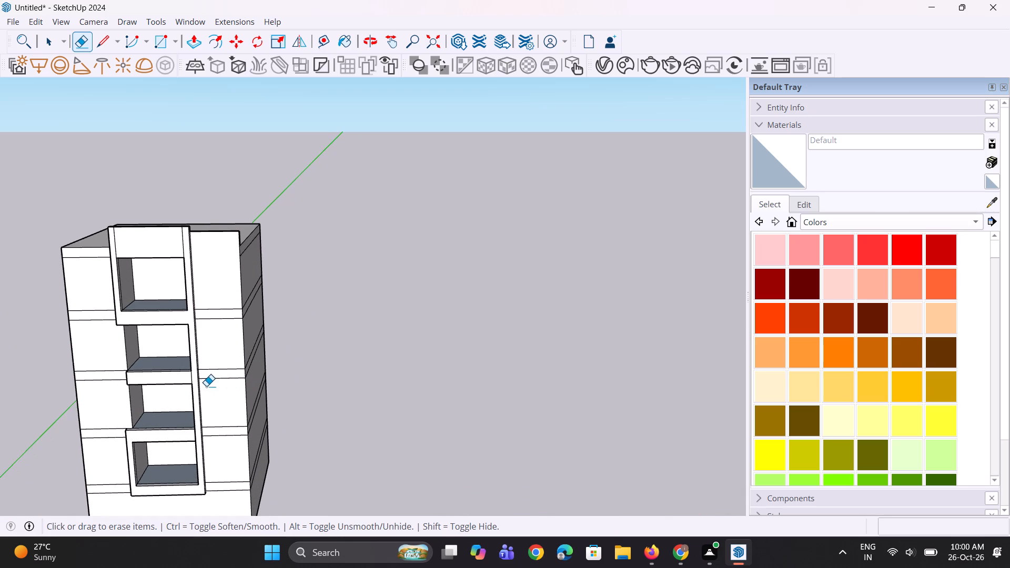
{"action": "scroll", "coordinate": [213, 357], "scroll_direction": "up", "scroll_amount": 2}
{"action": "left_click_drag", "start_coordinate": [216, 286], "coordinate": [221, 322]}
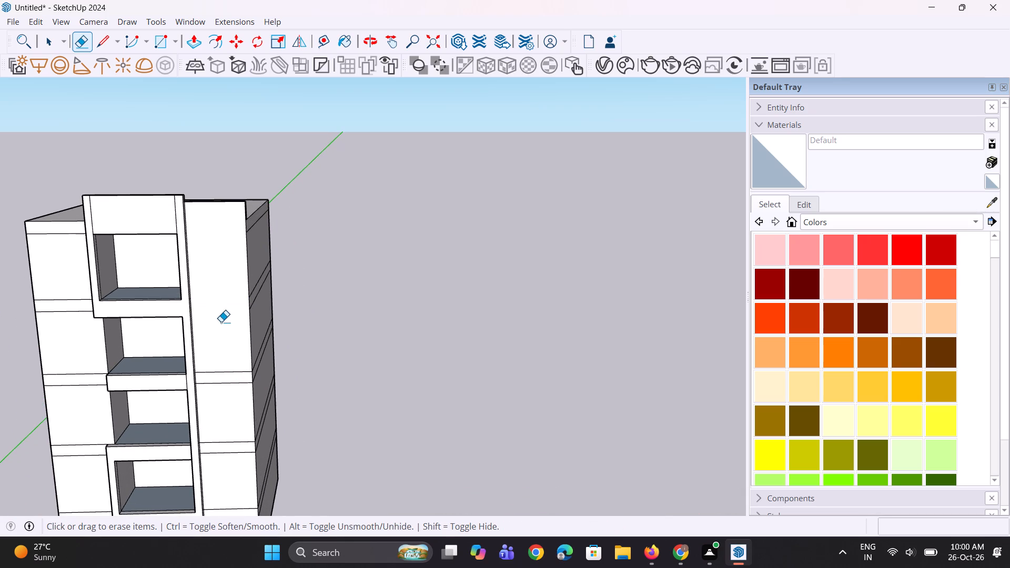
Erase the lower line of the strip's next band down and both lines of the band beneath it.
{"action": "scroll", "coordinate": [218, 333], "scroll_direction": "up", "scroll_amount": 4}
{"action": "scroll", "coordinate": [209, 333], "scroll_direction": "down", "scroll_amount": 4}
{"action": "middle_click_drag", "start_coordinate": [225, 422], "coordinate": [239, 355]}
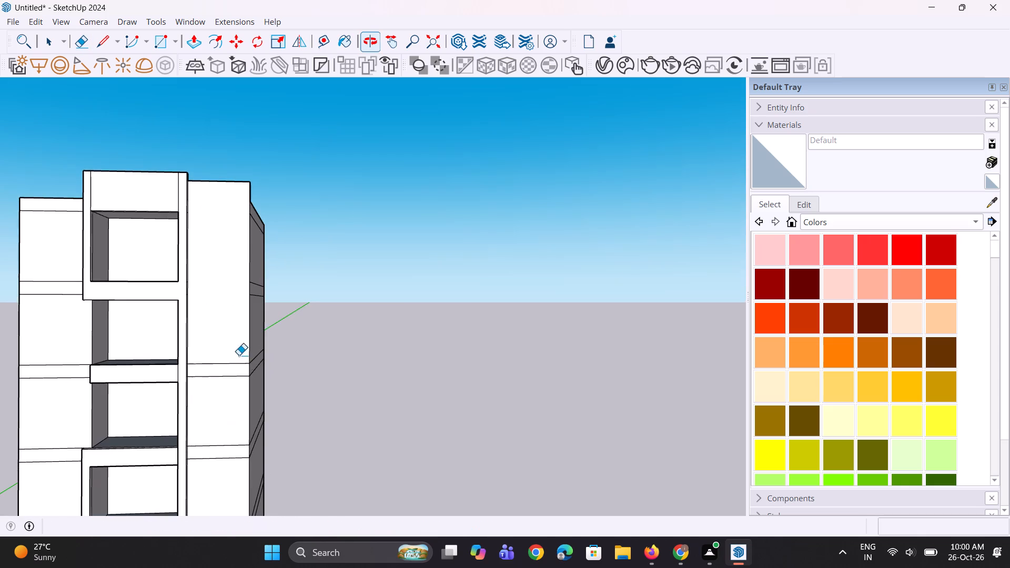
{"action": "scroll", "coordinate": [209, 374], "scroll_direction": "down", "scroll_amount": 4}
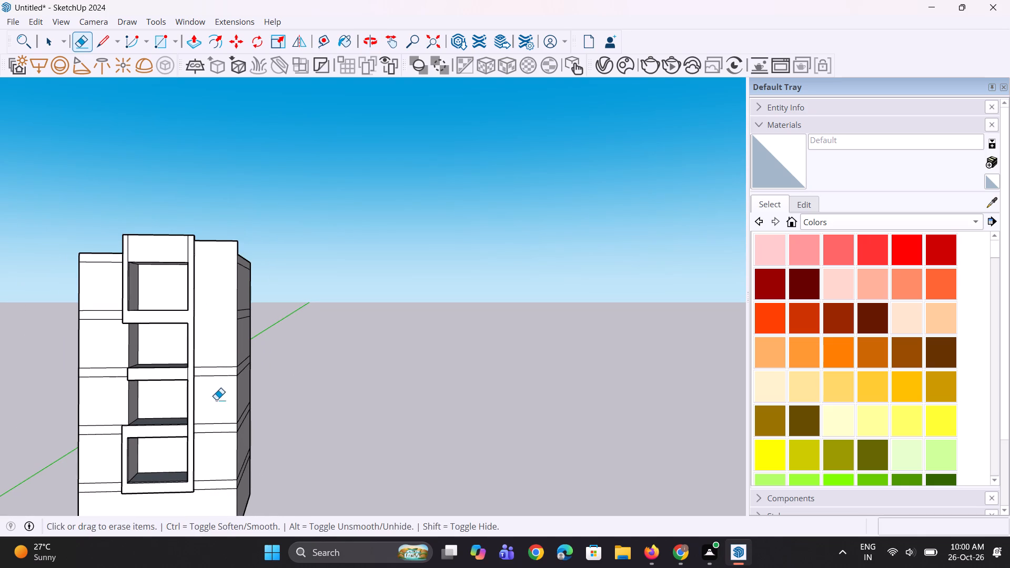
{"action": "scroll", "coordinate": [223, 441], "scroll_direction": "up", "scroll_amount": 9}
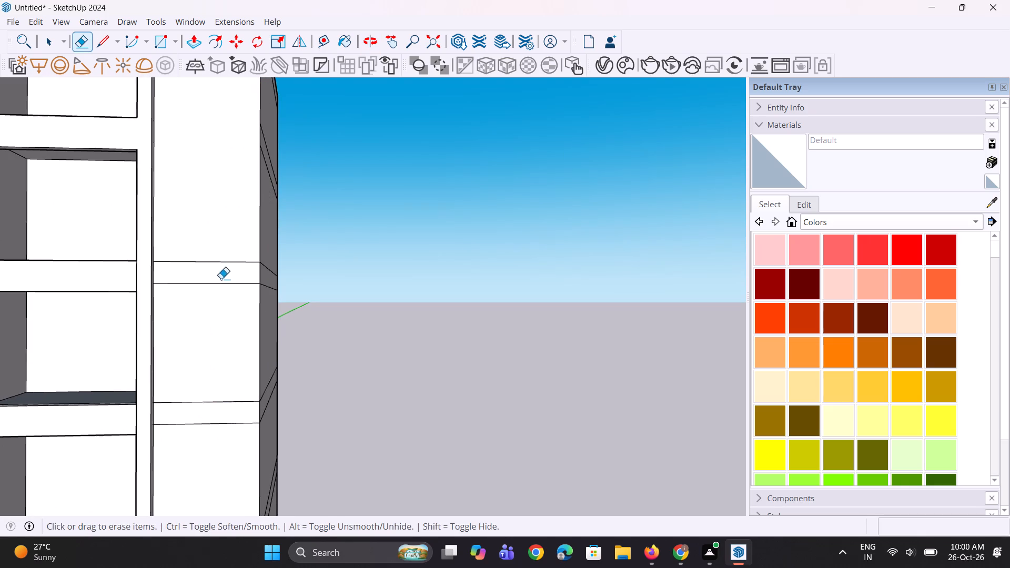
{"action": "left_click_drag", "start_coordinate": [221, 278], "coordinate": [223, 307]}
{"action": "left_click_drag", "start_coordinate": [205, 388], "coordinate": [228, 446]}
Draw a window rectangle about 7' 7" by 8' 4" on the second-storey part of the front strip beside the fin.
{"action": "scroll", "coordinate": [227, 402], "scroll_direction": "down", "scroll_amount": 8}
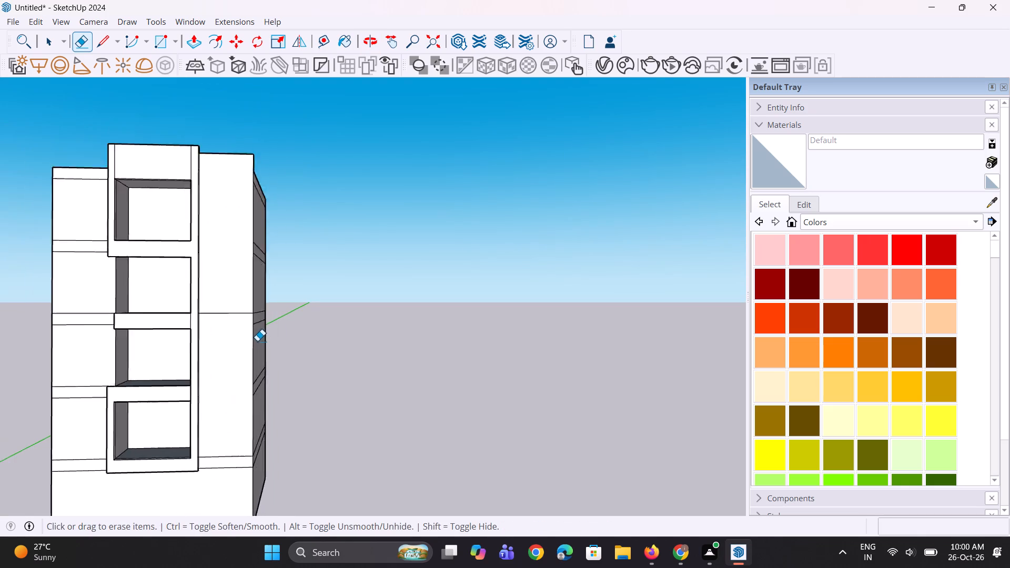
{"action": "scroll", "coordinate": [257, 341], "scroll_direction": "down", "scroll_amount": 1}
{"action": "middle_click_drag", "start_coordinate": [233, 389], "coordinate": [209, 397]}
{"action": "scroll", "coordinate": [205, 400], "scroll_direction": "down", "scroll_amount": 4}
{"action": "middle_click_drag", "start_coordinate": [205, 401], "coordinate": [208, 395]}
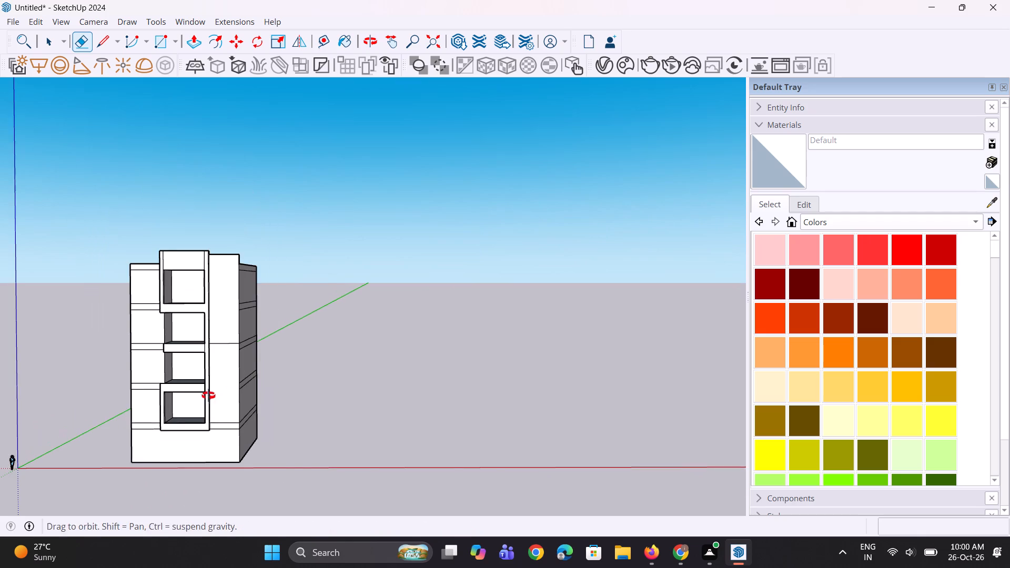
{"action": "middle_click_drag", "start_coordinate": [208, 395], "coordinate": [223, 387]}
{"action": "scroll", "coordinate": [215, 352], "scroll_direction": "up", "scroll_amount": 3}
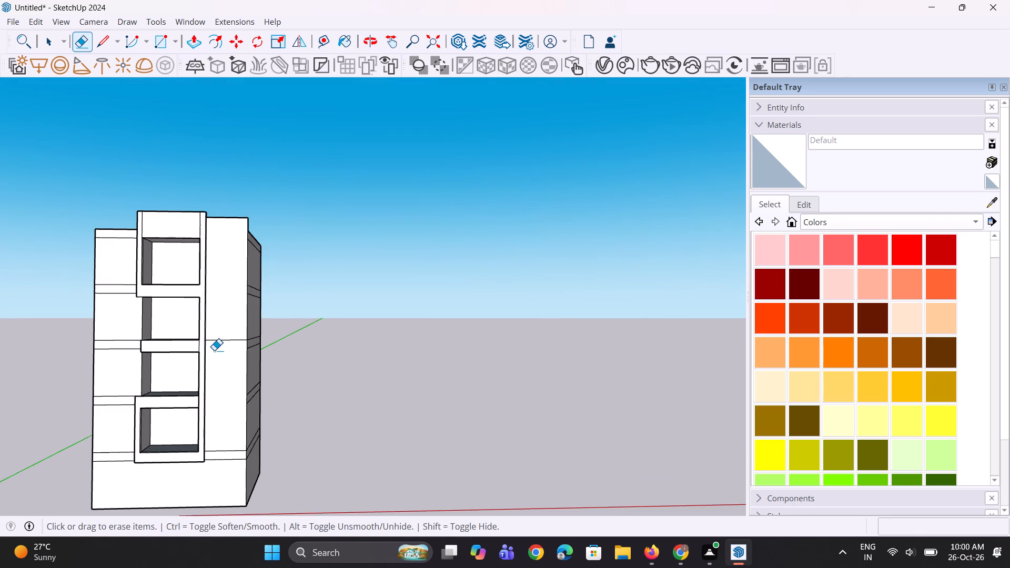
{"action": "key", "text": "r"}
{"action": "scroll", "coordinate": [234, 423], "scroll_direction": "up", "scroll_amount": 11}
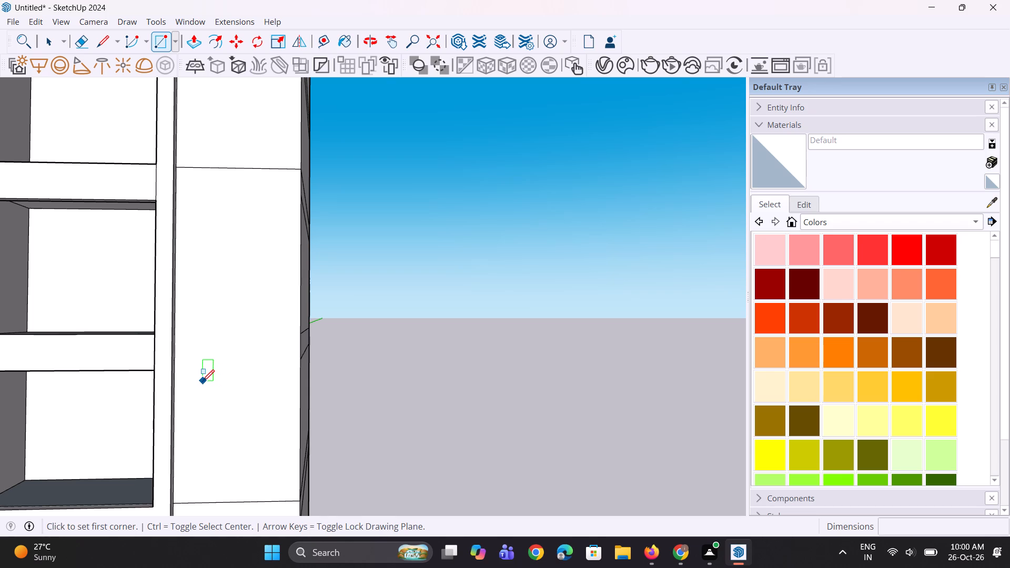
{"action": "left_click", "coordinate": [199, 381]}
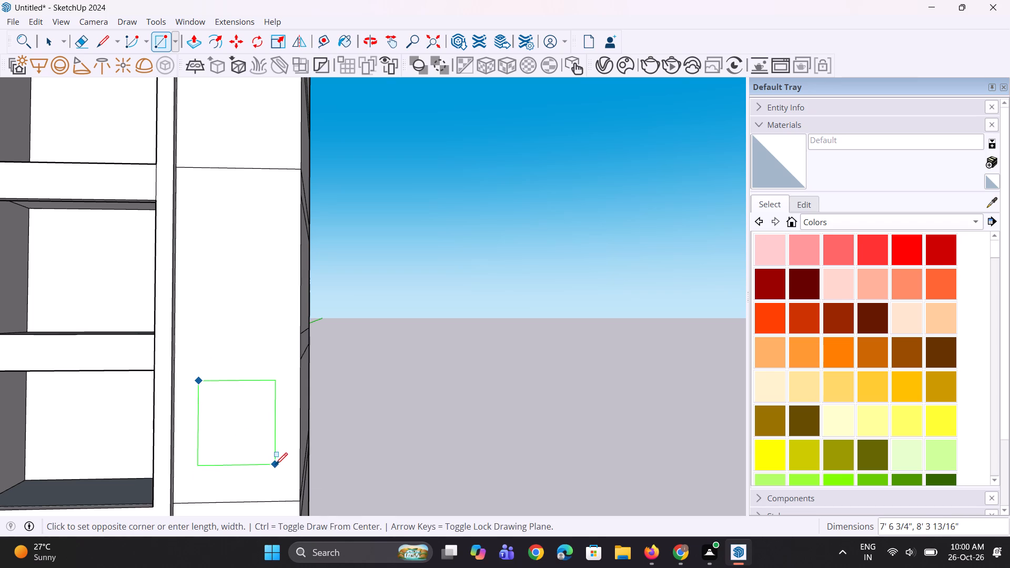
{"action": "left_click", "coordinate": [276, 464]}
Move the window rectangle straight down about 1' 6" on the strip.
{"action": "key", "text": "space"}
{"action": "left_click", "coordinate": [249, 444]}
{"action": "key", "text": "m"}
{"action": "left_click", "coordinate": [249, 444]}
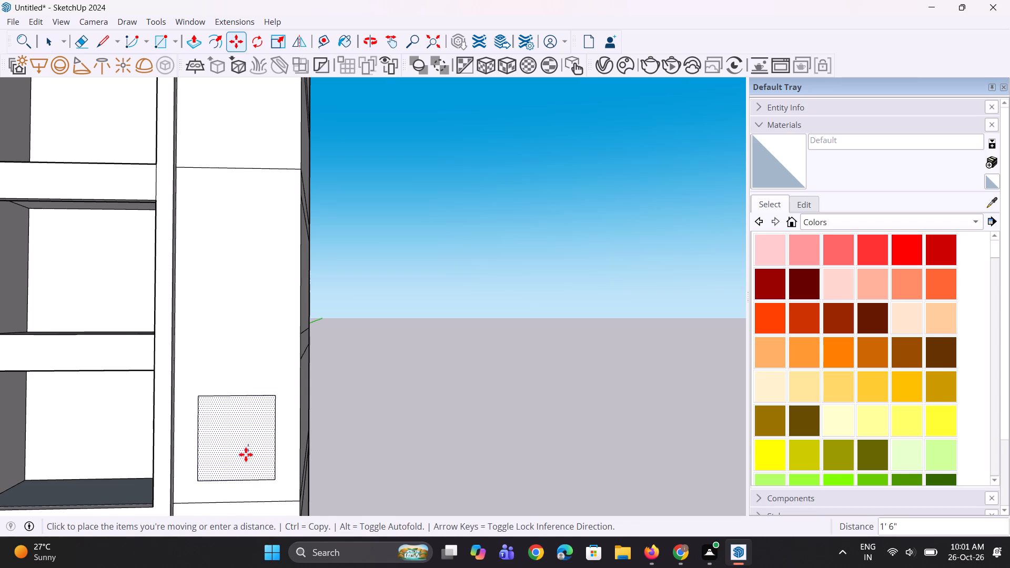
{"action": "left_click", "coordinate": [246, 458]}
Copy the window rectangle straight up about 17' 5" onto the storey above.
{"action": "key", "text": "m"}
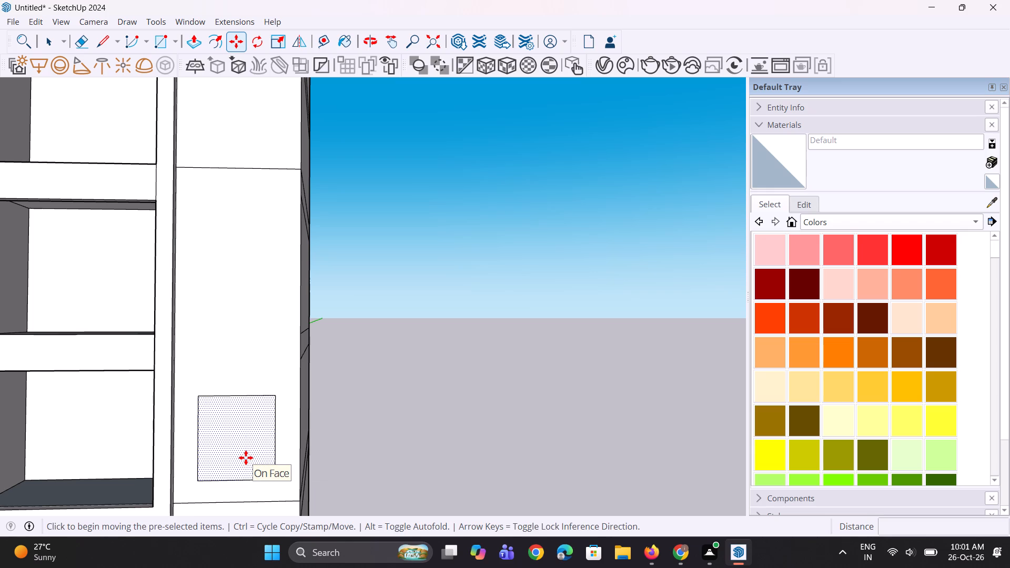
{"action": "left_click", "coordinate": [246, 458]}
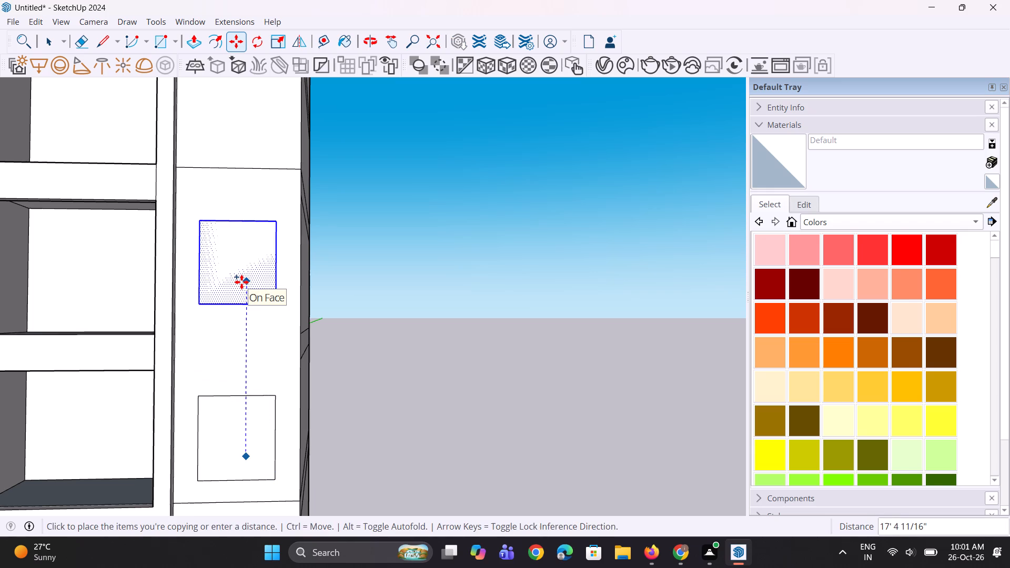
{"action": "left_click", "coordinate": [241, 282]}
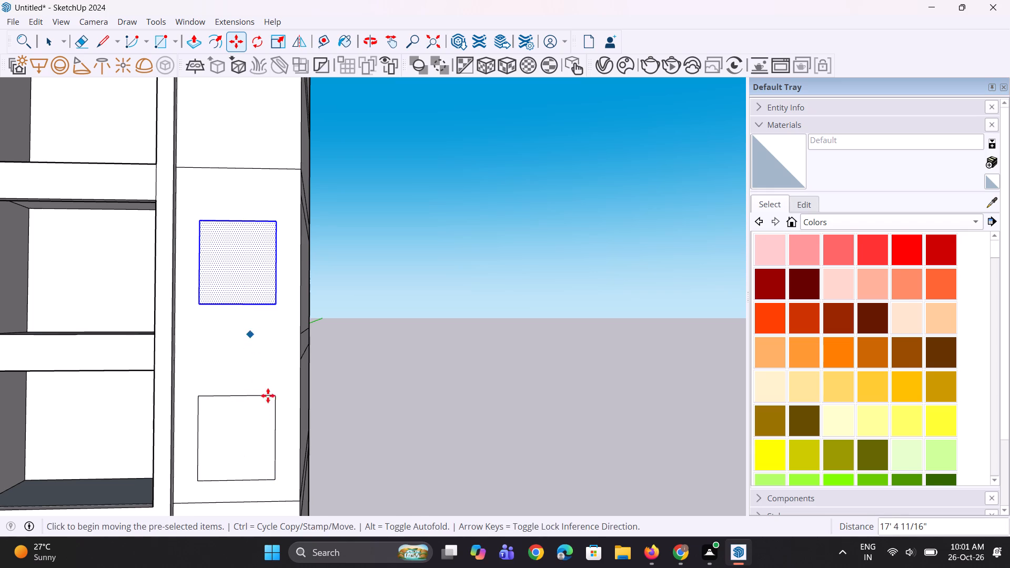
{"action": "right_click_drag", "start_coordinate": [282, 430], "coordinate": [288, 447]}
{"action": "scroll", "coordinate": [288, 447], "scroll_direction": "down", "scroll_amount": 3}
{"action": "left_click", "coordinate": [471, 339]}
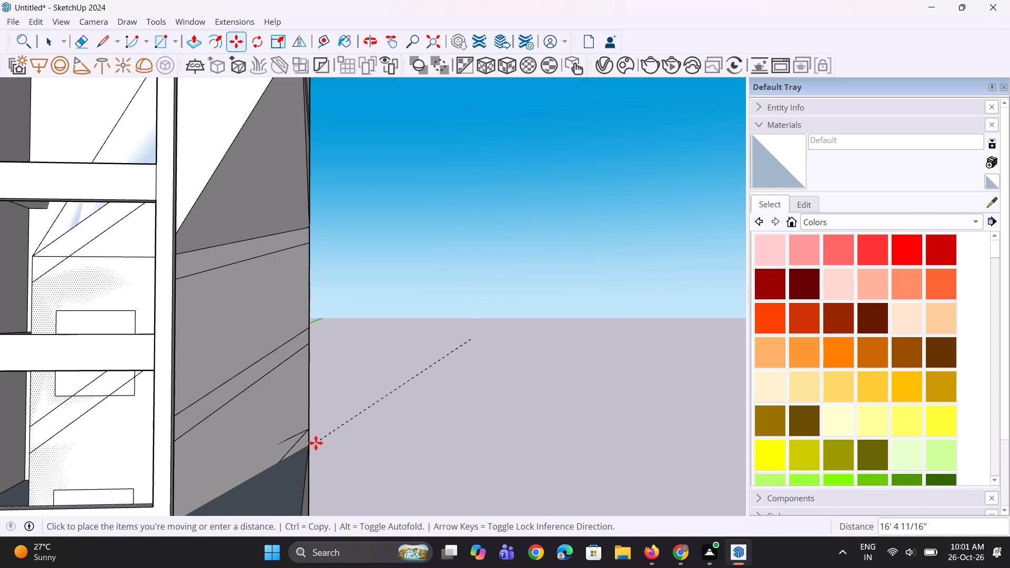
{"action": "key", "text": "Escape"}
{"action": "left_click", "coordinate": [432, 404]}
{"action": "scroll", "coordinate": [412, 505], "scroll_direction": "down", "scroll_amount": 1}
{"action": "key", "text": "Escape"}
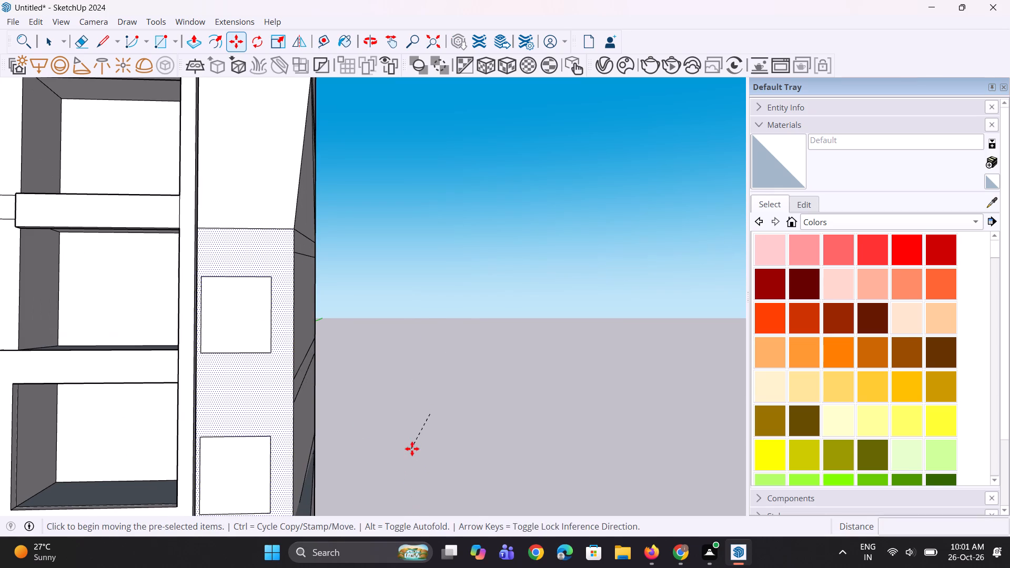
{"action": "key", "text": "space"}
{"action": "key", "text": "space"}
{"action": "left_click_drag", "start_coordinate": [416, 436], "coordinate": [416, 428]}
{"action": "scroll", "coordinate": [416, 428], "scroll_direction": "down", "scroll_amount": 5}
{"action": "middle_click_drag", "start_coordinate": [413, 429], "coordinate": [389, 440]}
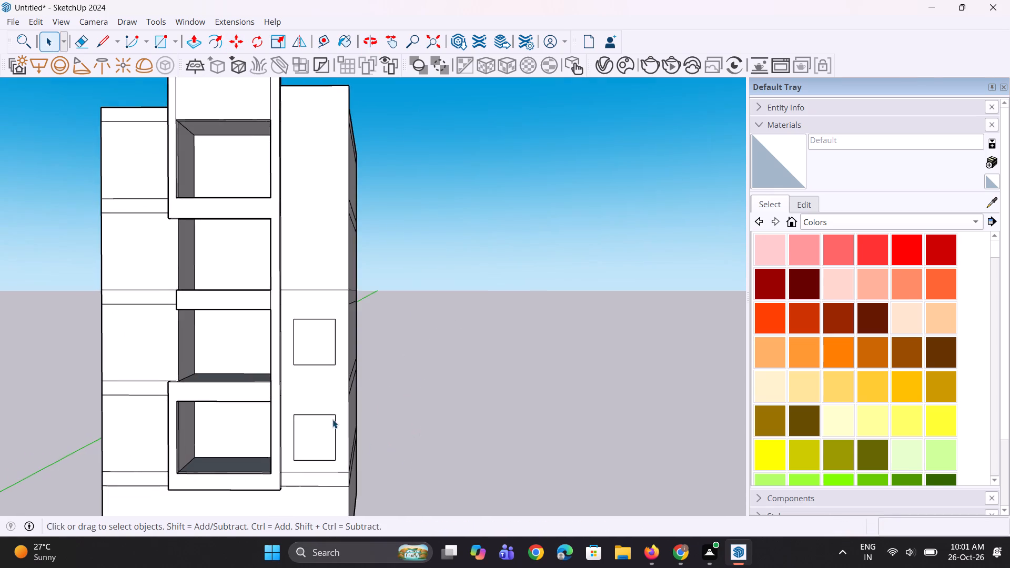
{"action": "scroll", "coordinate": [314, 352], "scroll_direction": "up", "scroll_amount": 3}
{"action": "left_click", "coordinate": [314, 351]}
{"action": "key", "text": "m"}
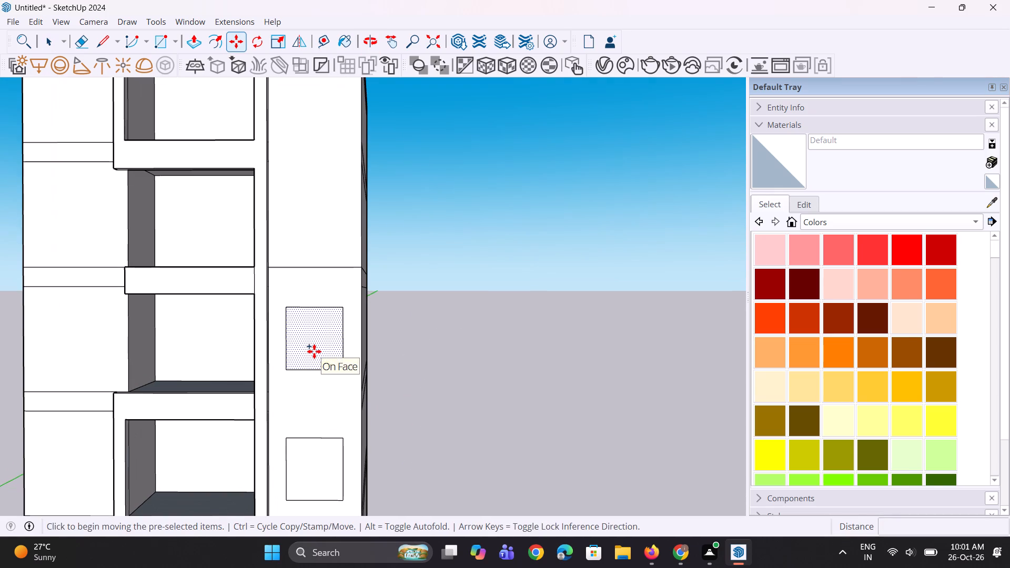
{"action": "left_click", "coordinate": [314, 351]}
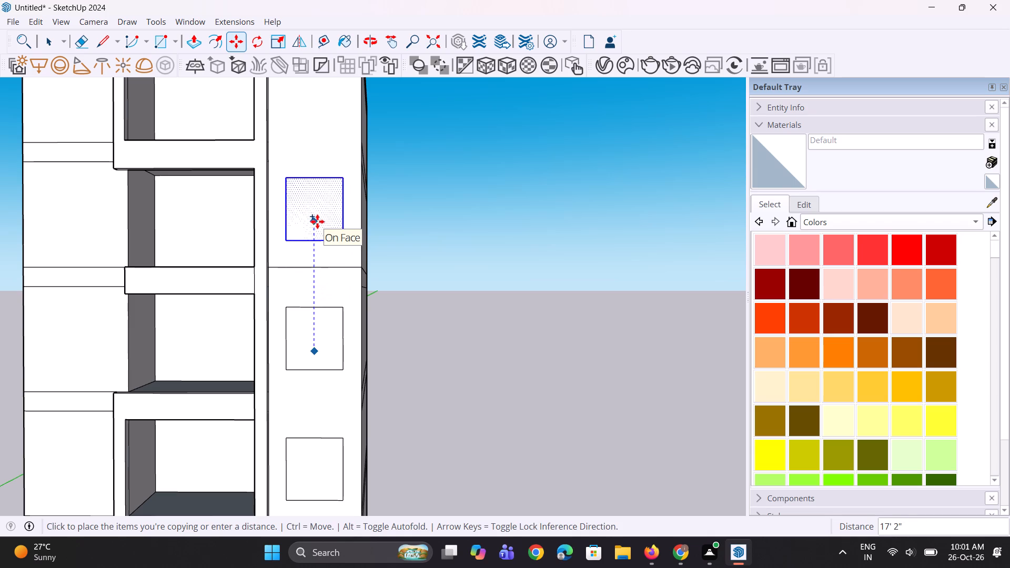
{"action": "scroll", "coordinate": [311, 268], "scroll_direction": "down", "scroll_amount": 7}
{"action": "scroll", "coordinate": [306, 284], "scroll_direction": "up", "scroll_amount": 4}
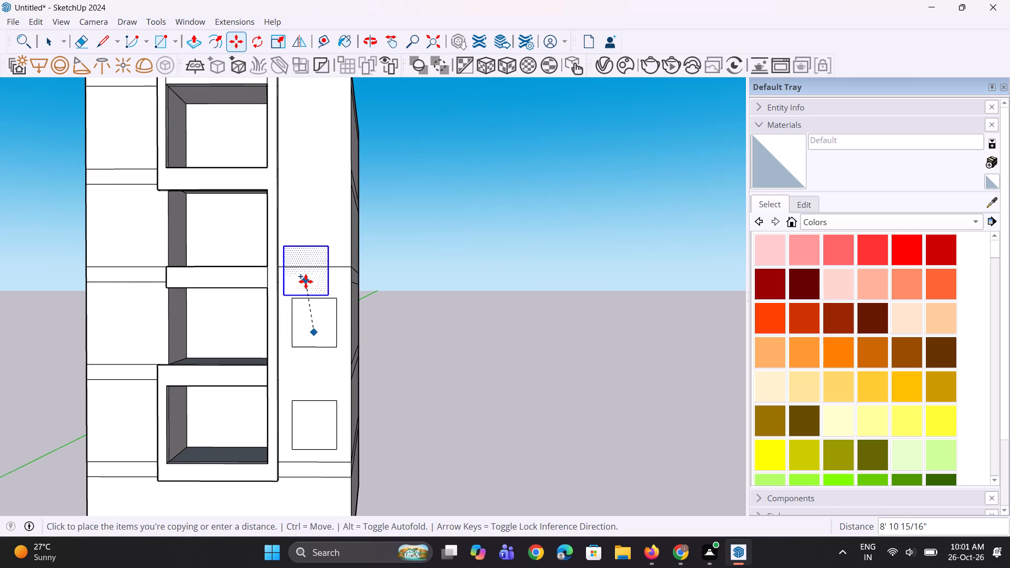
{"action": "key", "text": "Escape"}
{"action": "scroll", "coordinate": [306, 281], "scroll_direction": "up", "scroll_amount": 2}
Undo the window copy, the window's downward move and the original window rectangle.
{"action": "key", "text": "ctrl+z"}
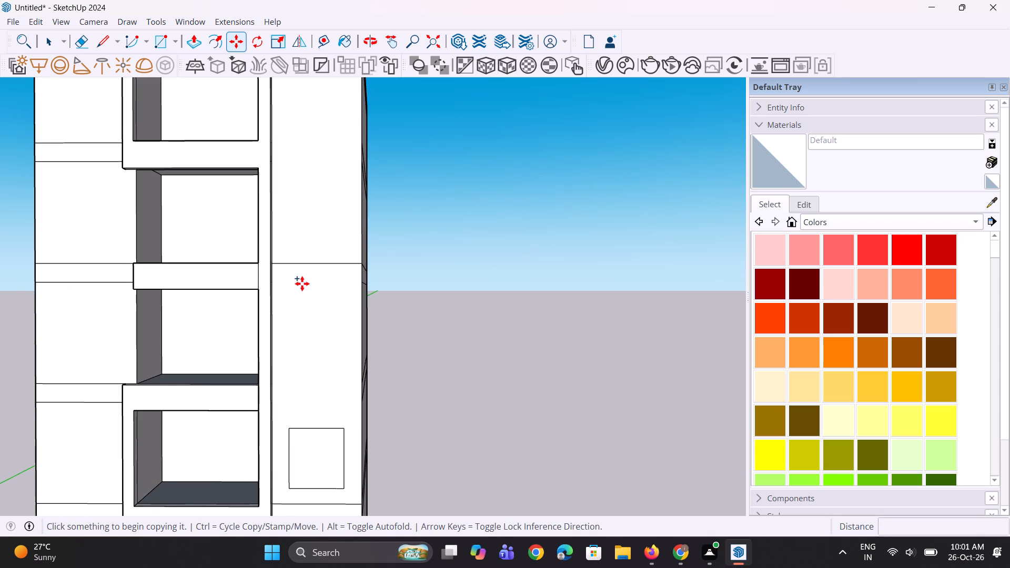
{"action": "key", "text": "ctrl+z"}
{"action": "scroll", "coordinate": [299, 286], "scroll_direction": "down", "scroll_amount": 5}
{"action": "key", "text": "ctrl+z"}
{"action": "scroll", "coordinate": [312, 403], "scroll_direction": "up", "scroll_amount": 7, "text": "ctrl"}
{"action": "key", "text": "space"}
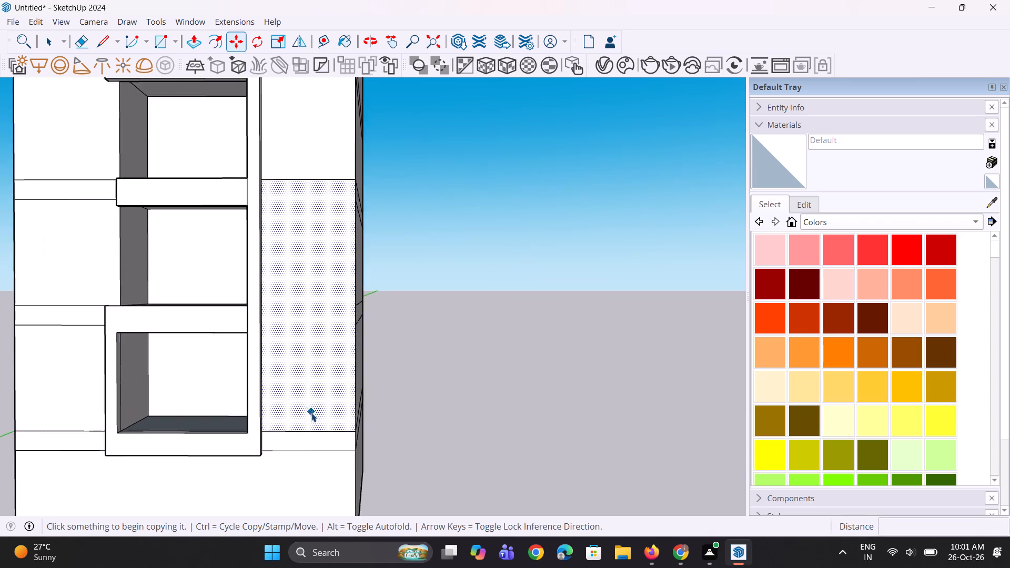
Draw a smaller window rectangle about 5' 11" by 6' 7" just above the lowest band of the front strip beside the fin.
{"action": "type", "text": "r"}
{"action": "scroll", "coordinate": [307, 412], "scroll_direction": "up", "scroll_amount": 3}
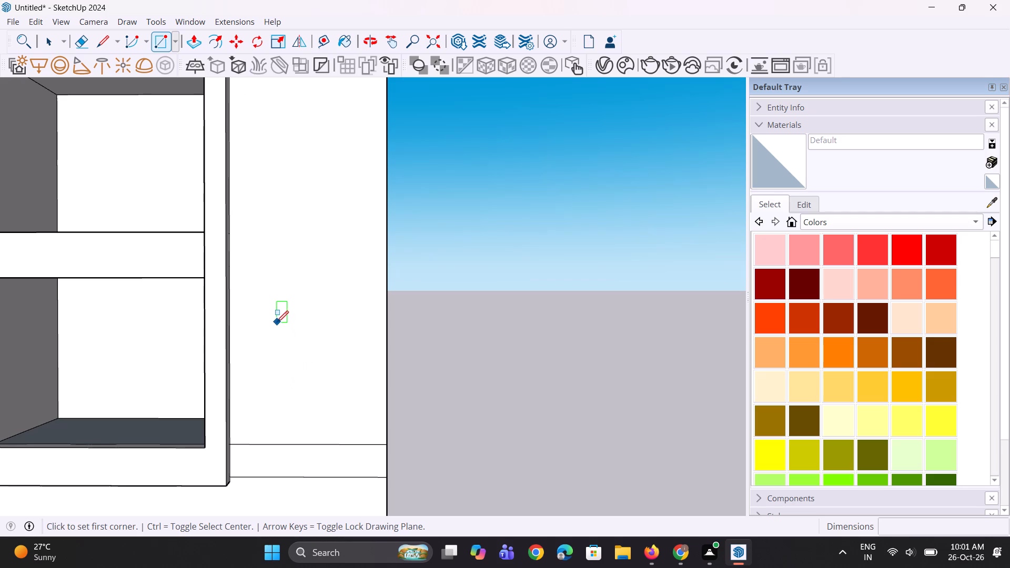
{"action": "left_click", "coordinate": [268, 317]}
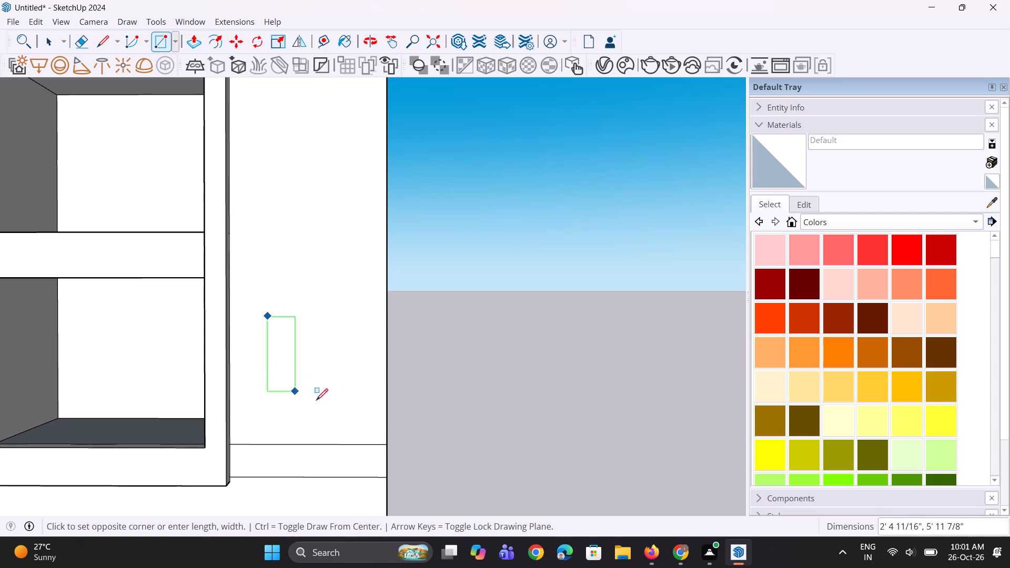
{"action": "left_click", "coordinate": [342, 401]}
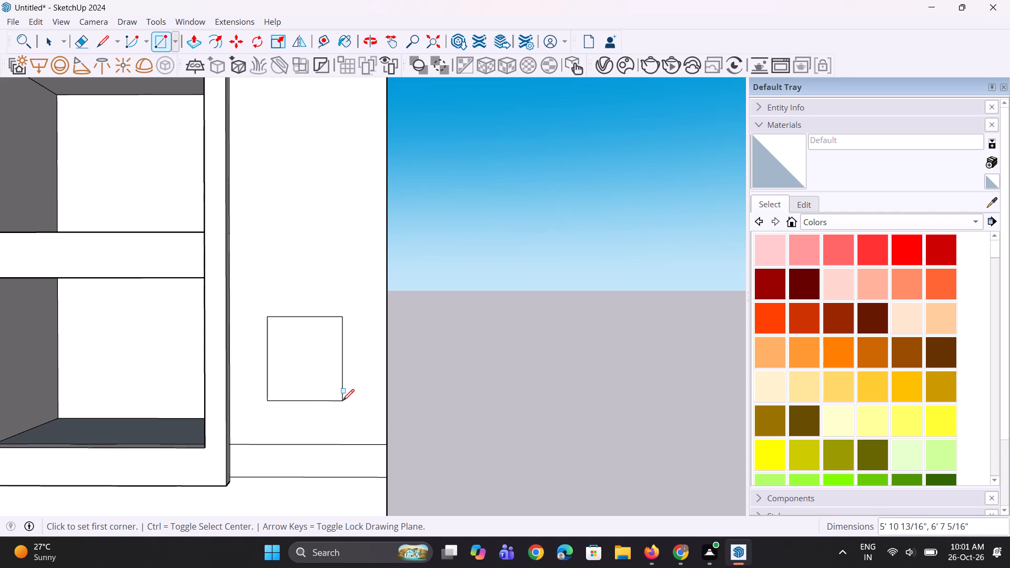
Copy the window rectangle straight up the strip onto the third storey.
{"action": "key", "text": "space"}
{"action": "left_click", "coordinate": [304, 383]}
{"action": "scroll", "coordinate": [325, 460], "scroll_direction": "down", "scroll_amount": 5}
{"action": "key", "text": "m"}
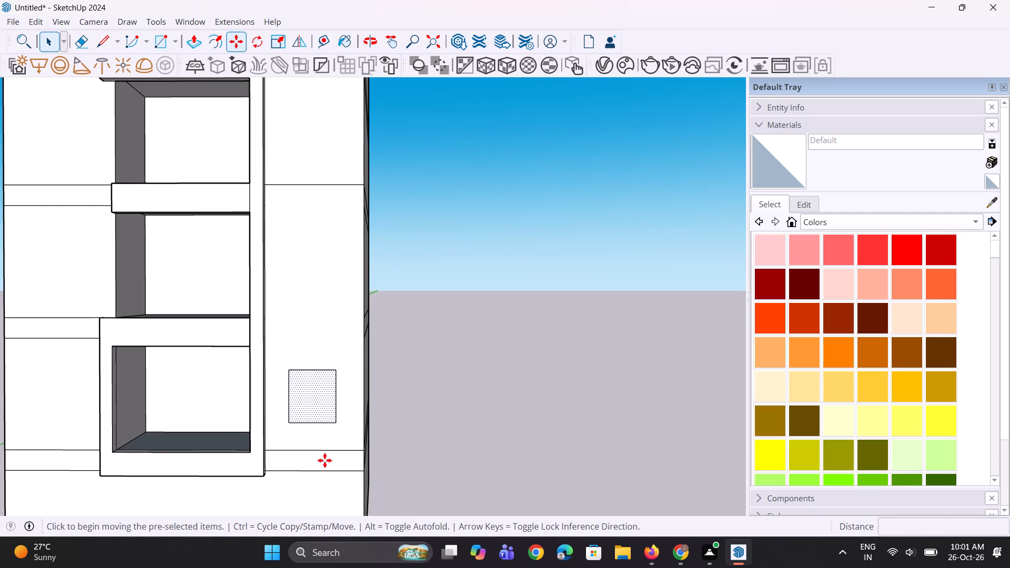
{"action": "scroll", "coordinate": [325, 392], "scroll_direction": "up", "scroll_amount": 2, "text": "ctrl"}
{"action": "scroll", "coordinate": [315, 397], "scroll_direction": "up", "scroll_amount": 3}
{"action": "left_click", "coordinate": [311, 409]}
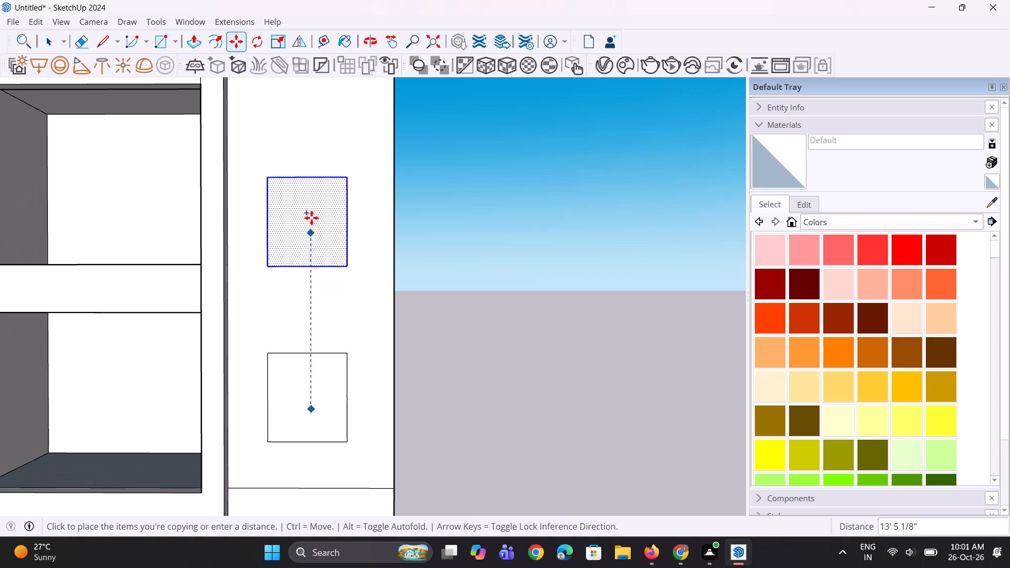
{"action": "left_click", "coordinate": [311, 202]}
Copy the third-storey window rectangle straight up about 17' 5", past the remaining horizontal line, onto the fourth storey.
{"action": "scroll", "coordinate": [297, 352], "scroll_direction": "down", "scroll_amount": 4}
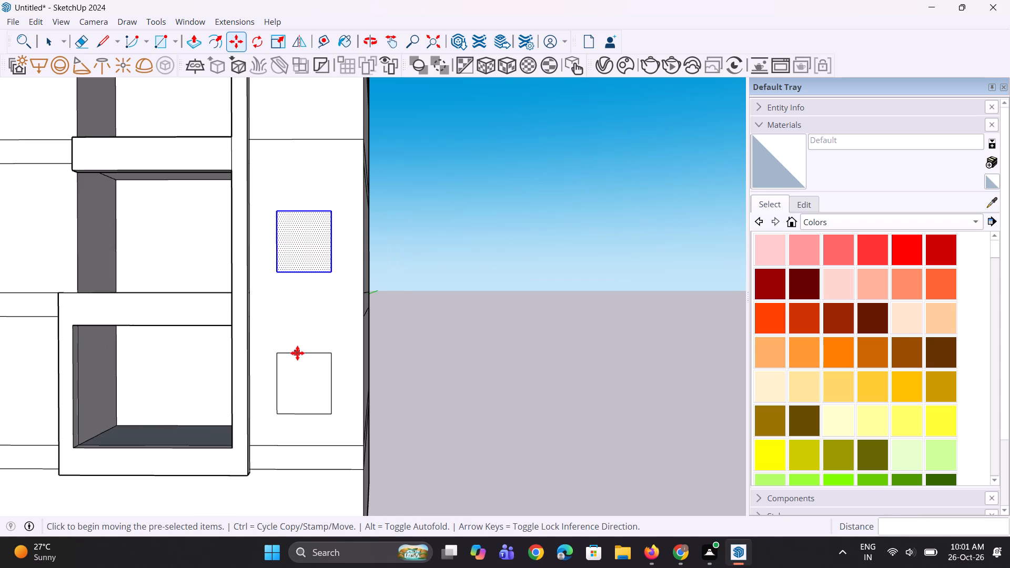
{"action": "scroll", "coordinate": [292, 367], "scroll_direction": "down", "scroll_amount": 4}
{"action": "scroll", "coordinate": [289, 319], "scroll_direction": "down", "scroll_amount": 10}
{"action": "scroll", "coordinate": [298, 205], "scroll_direction": "up", "scroll_amount": 5}
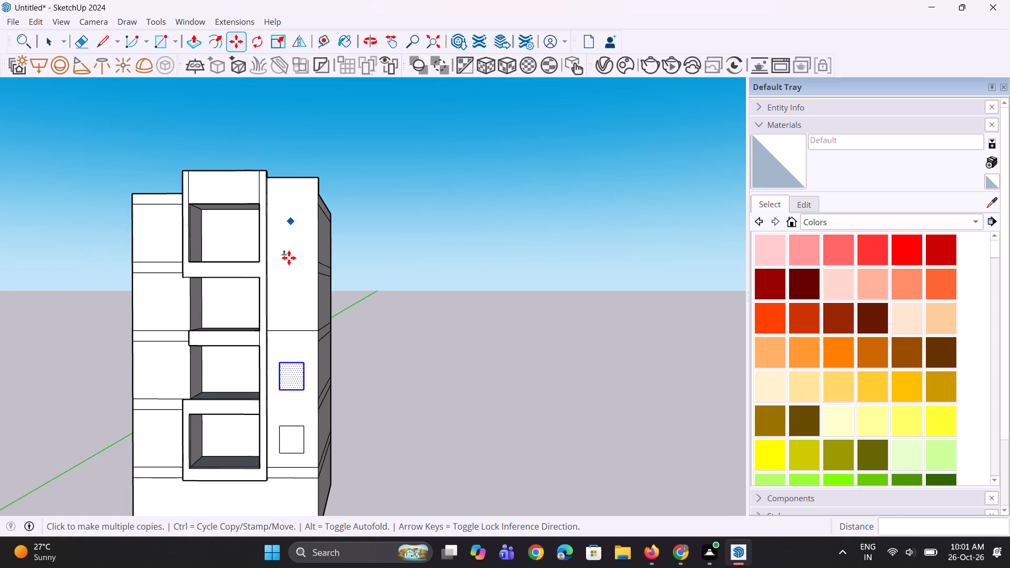
{"action": "scroll", "coordinate": [289, 262], "scroll_direction": "up", "scroll_amount": 4}
{"action": "scroll", "coordinate": [261, 419], "scroll_direction": "up", "scroll_amount": 4}
{"action": "scroll", "coordinate": [304, 439], "scroll_direction": "up", "scroll_amount": 3}
{"action": "left_click", "coordinate": [307, 440]}
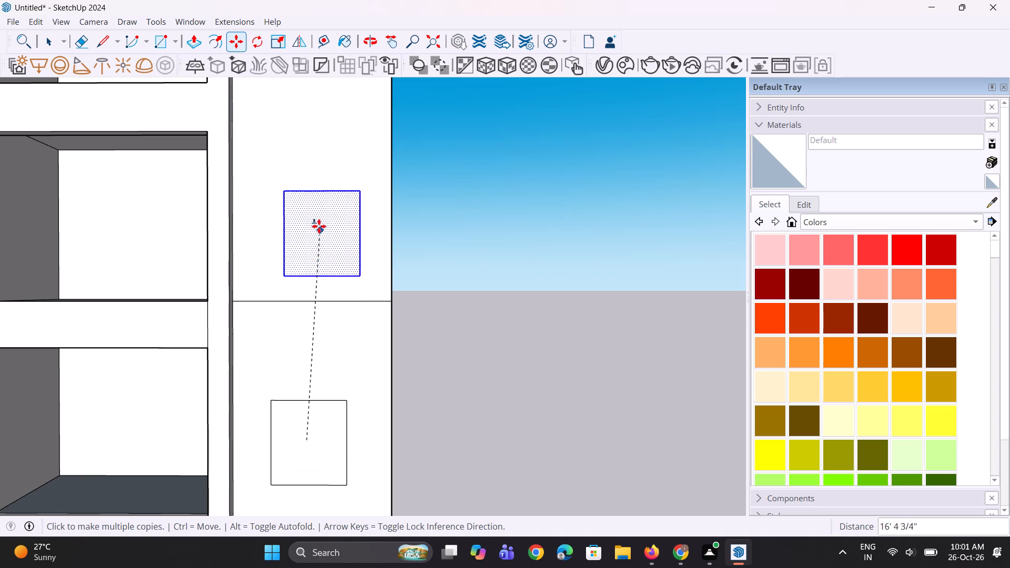
{"action": "left_click", "coordinate": [305, 214]}
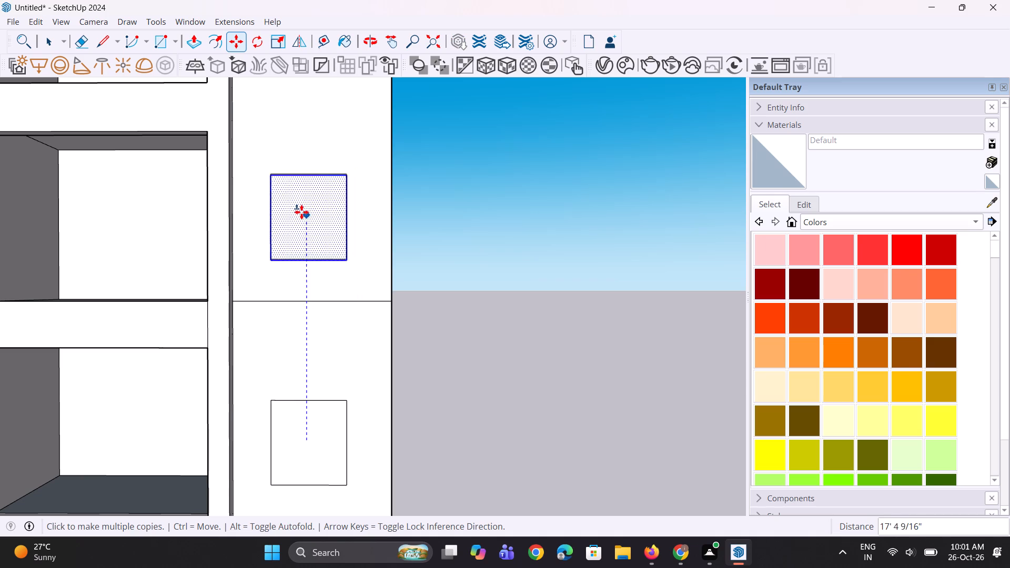
Place another copy of the window rectangle straight up the strip on the top storey, about 34' from the start point.
{"action": "scroll", "coordinate": [278, 405], "scroll_direction": "down", "scroll_amount": 9}
{"action": "scroll", "coordinate": [281, 246], "scroll_direction": "up", "scroll_amount": 3}
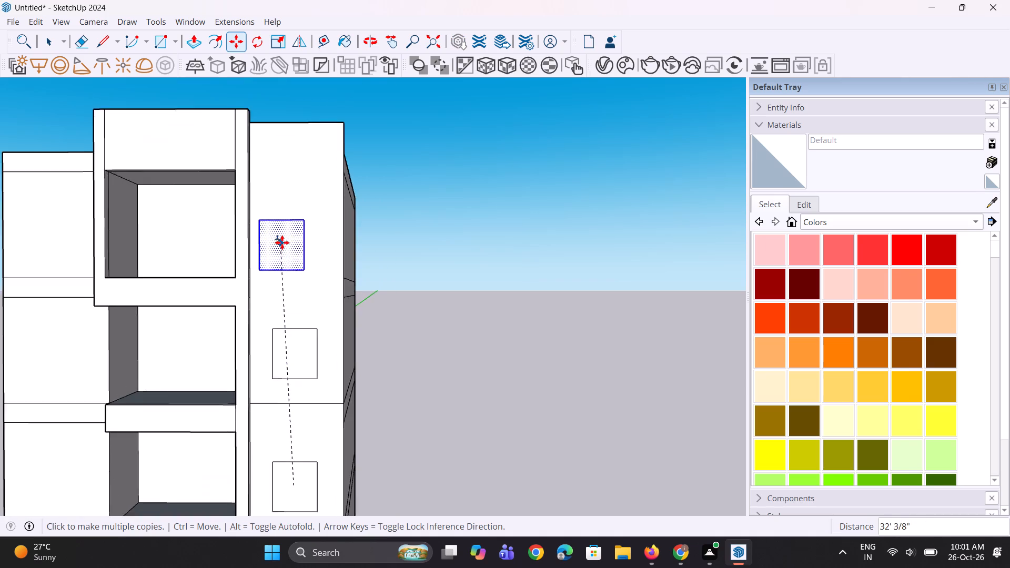
{"action": "scroll", "coordinate": [282, 242], "scroll_direction": "up", "scroll_amount": 3}
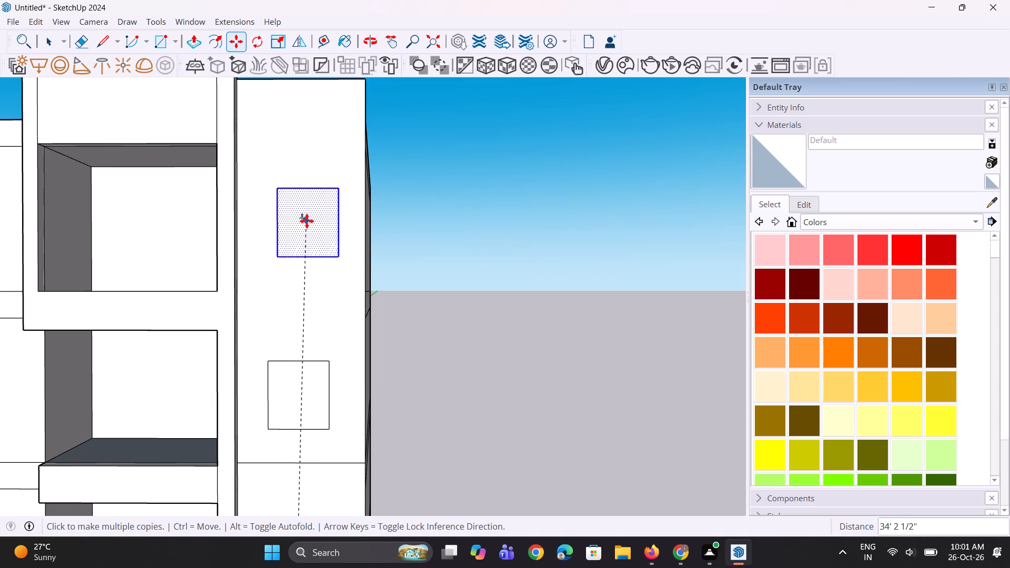
{"action": "left_click", "coordinate": [302, 218]}
{"action": "scroll", "coordinate": [269, 270], "scroll_direction": "down", "scroll_amount": 5}
{"action": "key", "text": "space"}
{"action": "key", "text": "space"}
{"action": "key", "text": "space"}
{"action": "scroll", "coordinate": [318, 386], "scroll_direction": "down", "scroll_amount": 4}
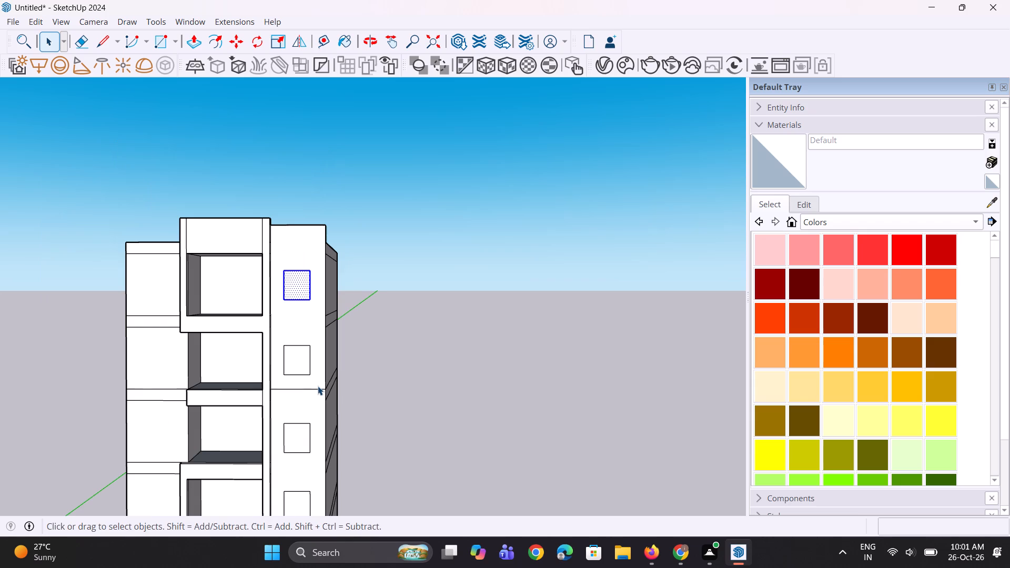
Copy the top-storey window rectangle horizontally about 33' across the middle bay onto the banded front strip.
{"action": "middle_click_drag", "start_coordinate": [311, 389], "coordinate": [306, 389]}
{"action": "scroll", "coordinate": [307, 389], "scroll_direction": "down", "scroll_amount": 4}
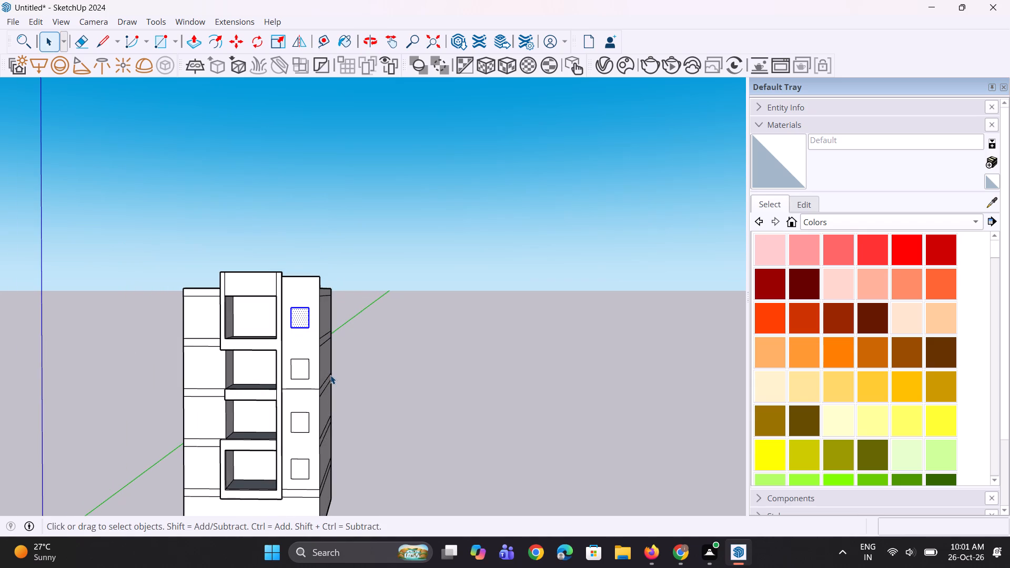
{"action": "scroll", "coordinate": [543, 375], "scroll_direction": "down", "scroll_amount": 4}
{"action": "middle_click_drag", "start_coordinate": [294, 355], "coordinate": [339, 360]}
{"action": "scroll", "coordinate": [355, 345], "scroll_direction": "up", "scroll_amount": 5}
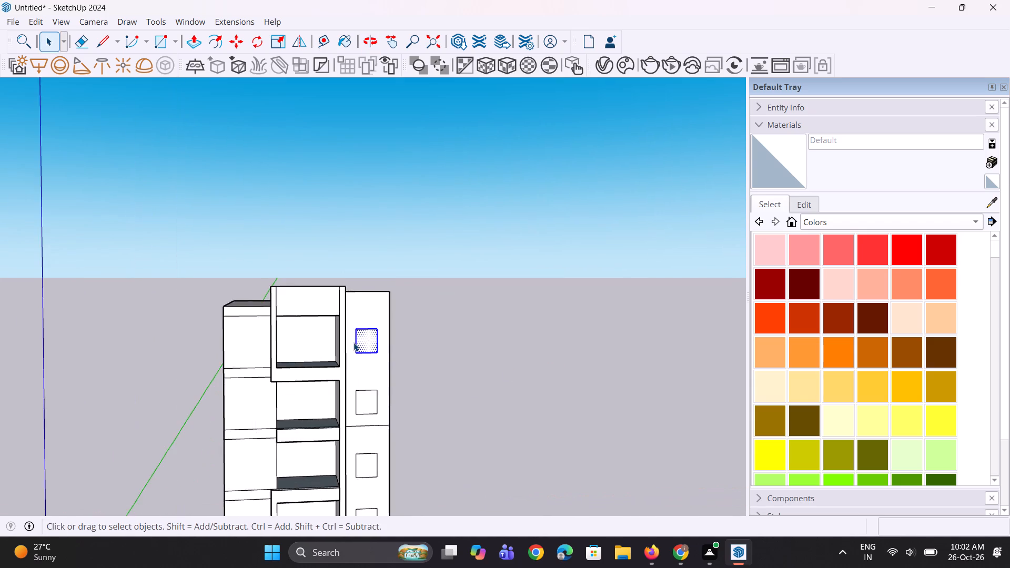
{"action": "scroll", "coordinate": [353, 342], "scroll_direction": "up", "scroll_amount": 3}
{"action": "key", "text": "m"}
{"action": "left_click", "coordinate": [380, 338]}
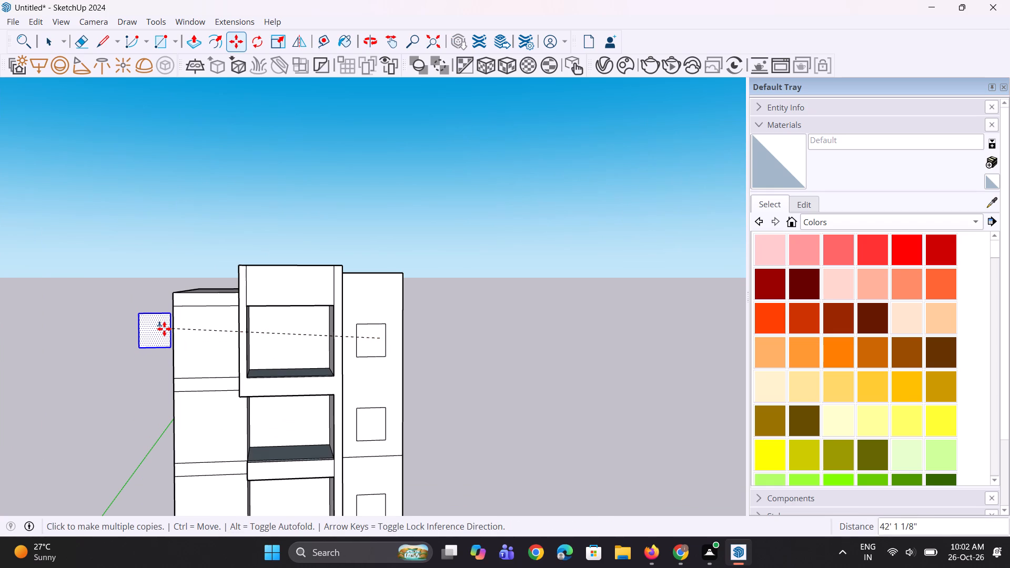
{"action": "scroll", "coordinate": [274, 322], "scroll_direction": "down", "scroll_amount": 4}
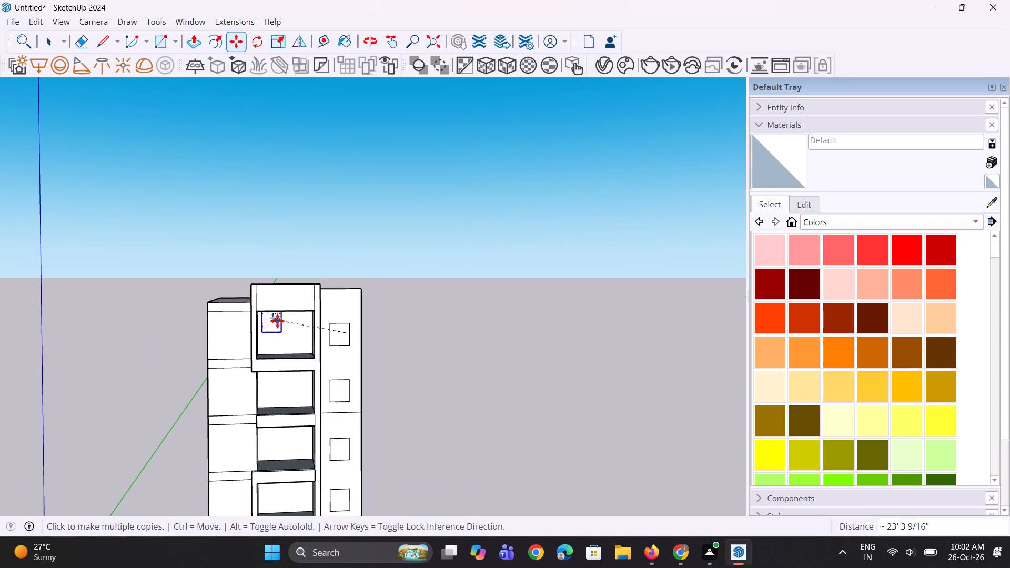
{"action": "scroll", "coordinate": [277, 321], "scroll_direction": "down", "scroll_amount": 3}
{"action": "scroll", "coordinate": [254, 344], "scroll_direction": "up", "scroll_amount": 7}
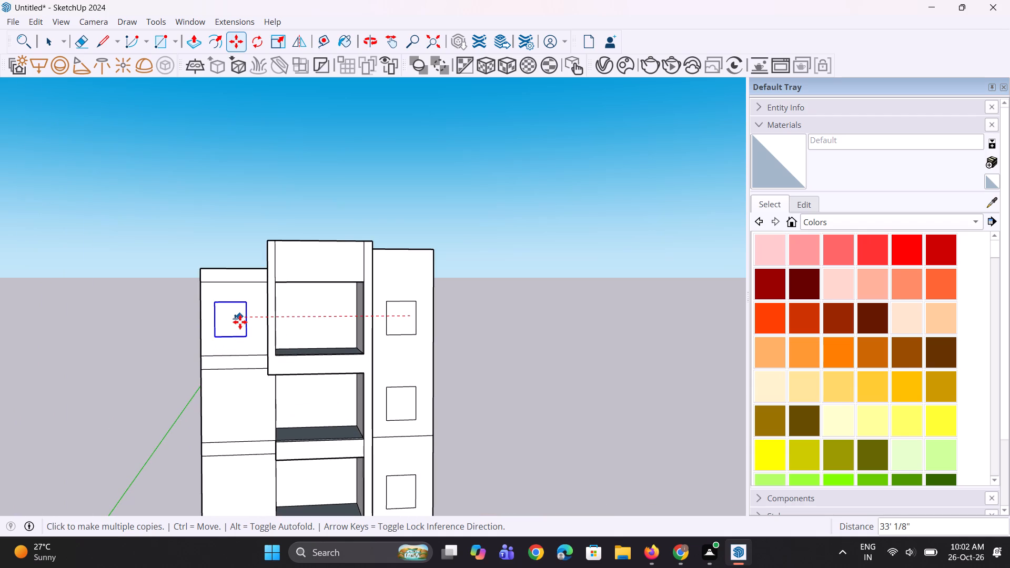
{"action": "left_click", "coordinate": [240, 322]}
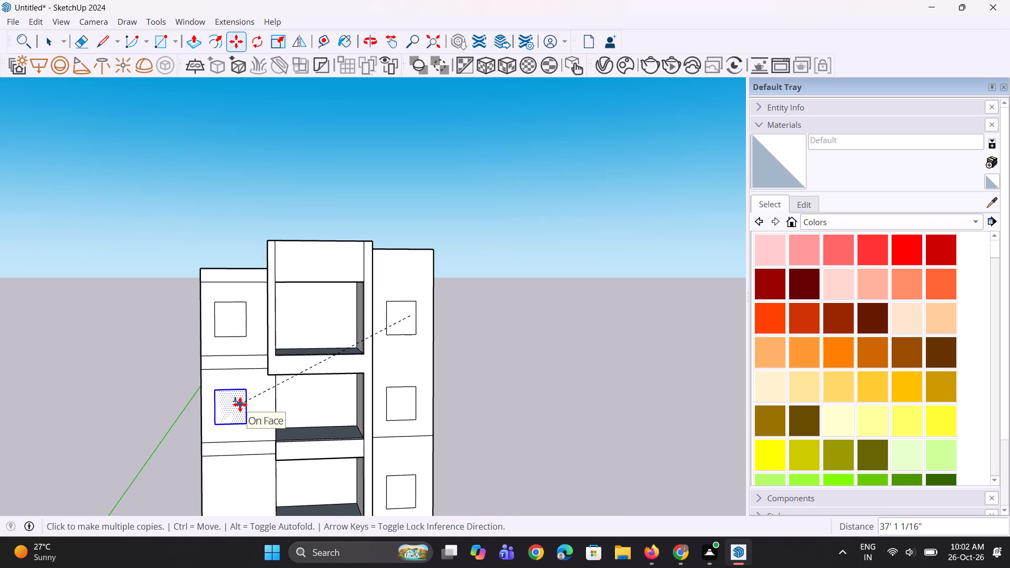
{"action": "key", "text": "Escape"}
{"action": "scroll", "coordinate": [290, 320], "scroll_direction": "down", "scroll_amount": 5}
{"action": "key", "text": "space"}
{"action": "key", "text": "space"}
{"action": "key", "text": "space"}
{"action": "scroll", "coordinate": [256, 283], "scroll_direction": "down", "scroll_amount": 2}
{"action": "key", "text": "space"}
{"action": "key", "text": "space"}
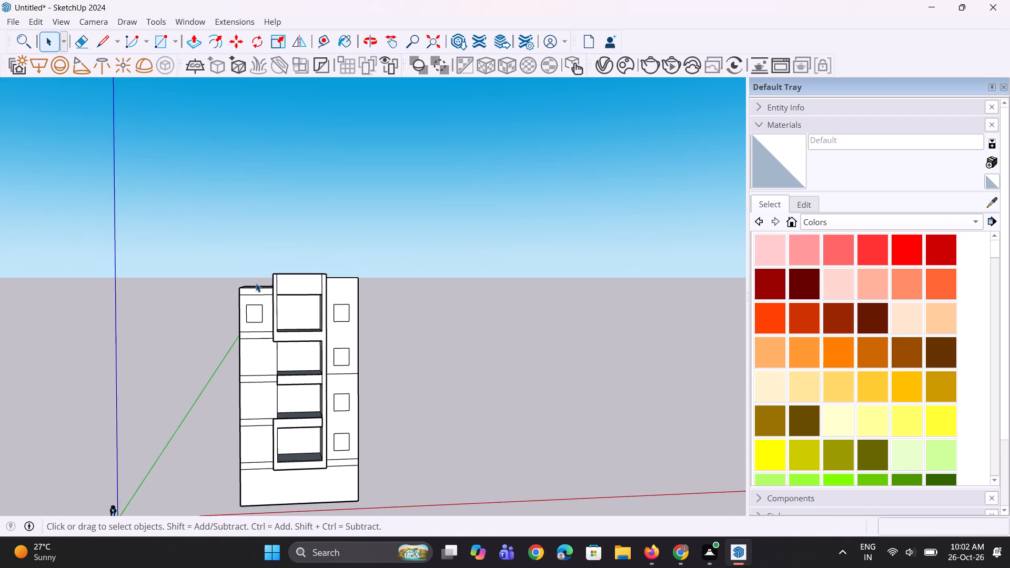
Move the top window on the banded strip a few inches along the red axis towards the middle bay.
{"action": "scroll", "coordinate": [256, 283], "scroll_direction": "down", "scroll_amount": 1}
{"action": "scroll", "coordinate": [247, 345], "scroll_direction": "up", "scroll_amount": 9}
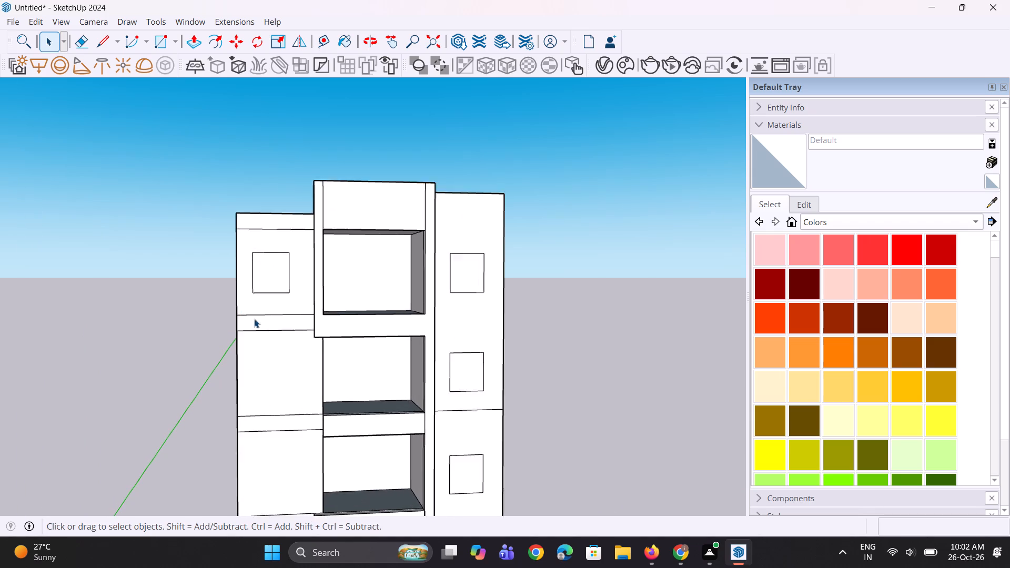
{"action": "scroll", "coordinate": [254, 319], "scroll_direction": "up", "scroll_amount": 1}
{"action": "left_click", "coordinate": [269, 273]}
{"action": "key", "text": "m"}
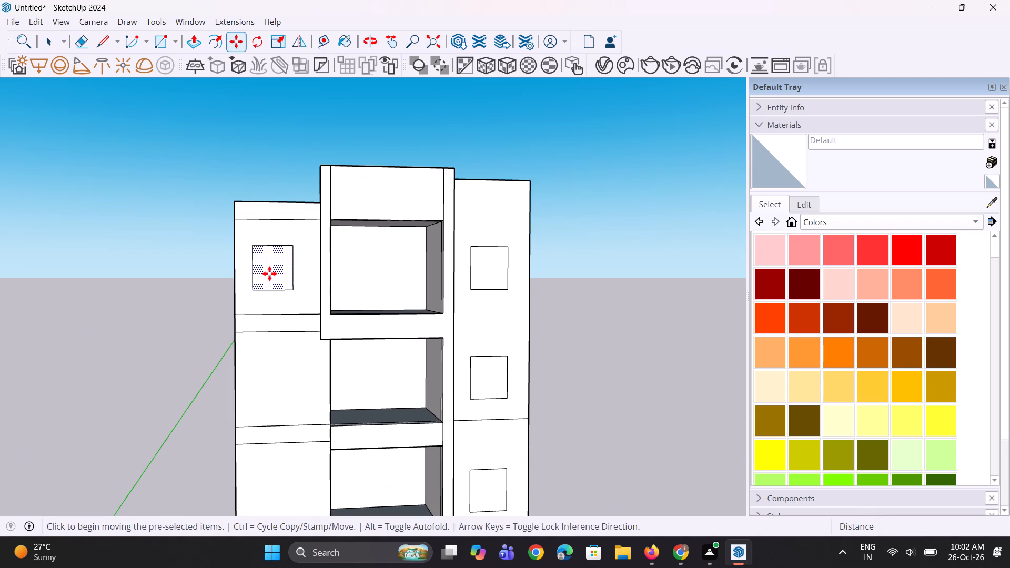
{"action": "left_click", "coordinate": [269, 273]}
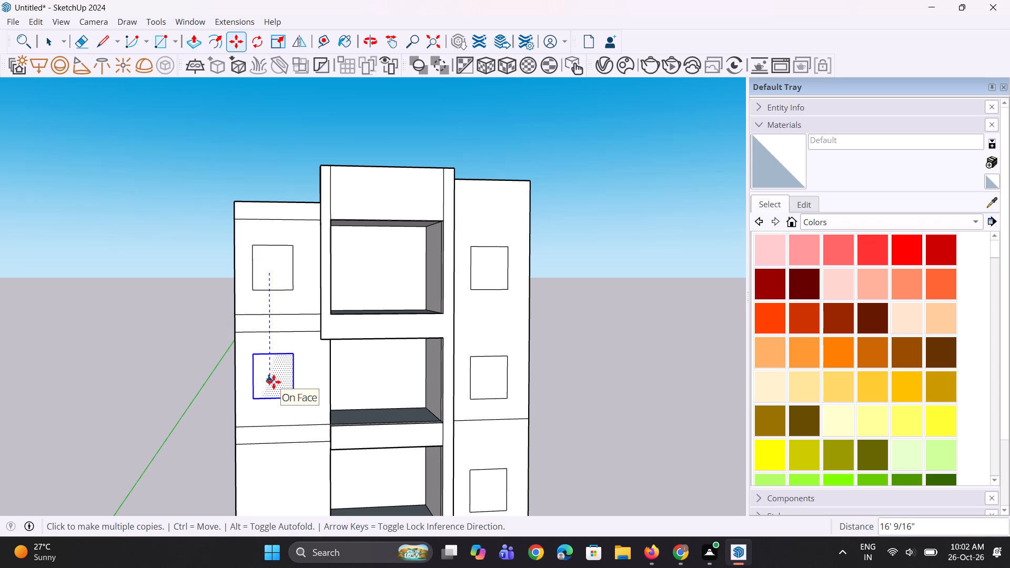
{"action": "key", "text": "space"}
{"action": "key", "text": "space"}
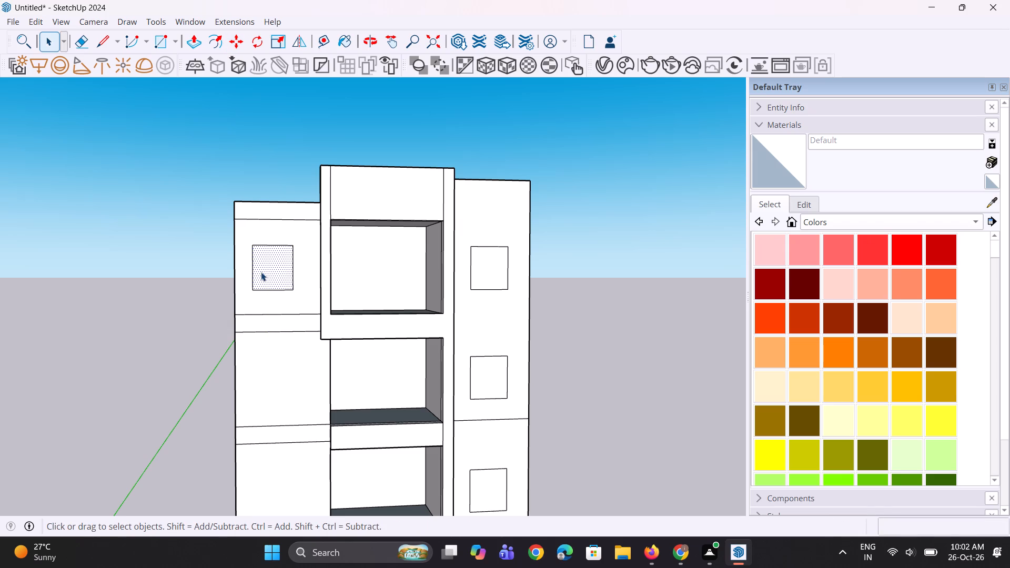
{"action": "scroll", "coordinate": [261, 272], "scroll_direction": "up", "scroll_amount": 5}
{"action": "key", "text": "m"}
{"action": "left_click", "coordinate": [261, 275]}
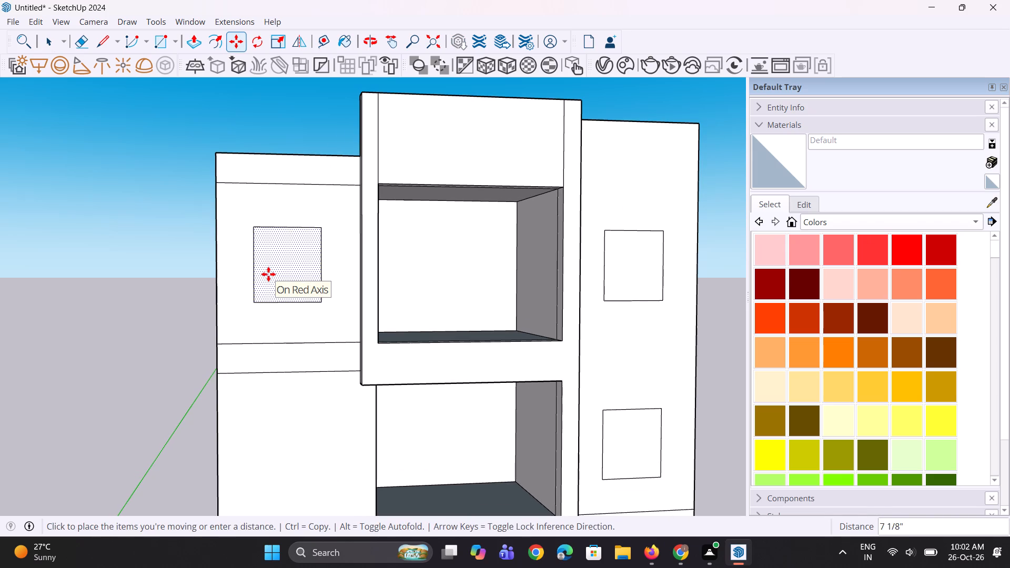
{"action": "left_click", "coordinate": [267, 274]}
Copy the top window on the banded strip straight down about 15' 10" onto the fourth storey.
{"action": "key", "text": "m"}
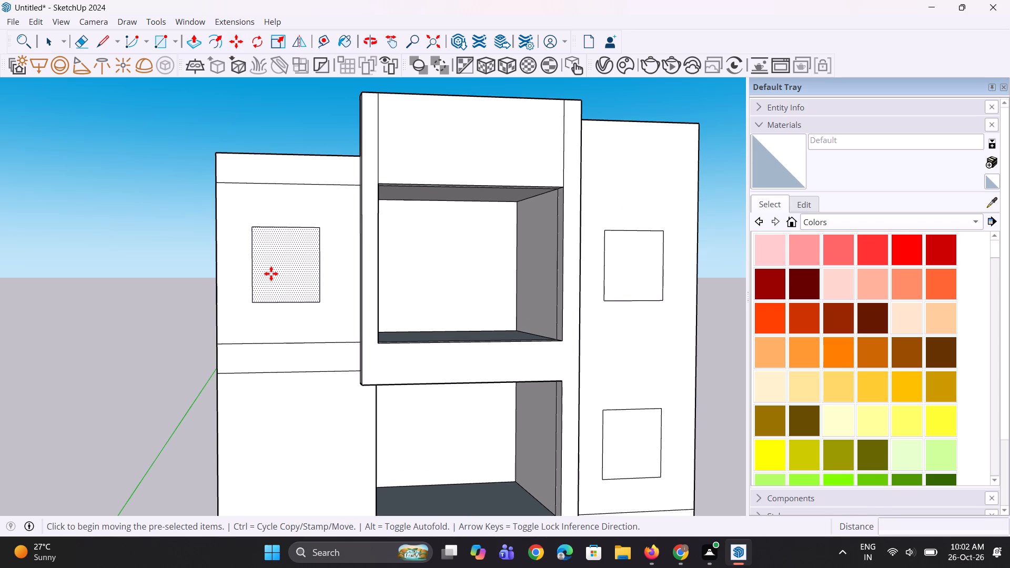
{"action": "left_click", "coordinate": [271, 273]}
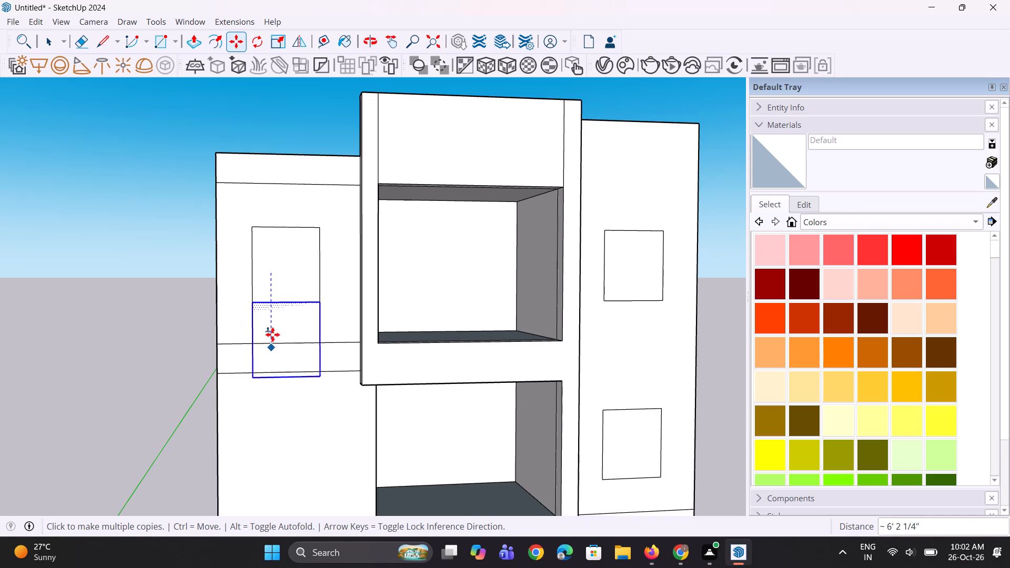
{"action": "scroll", "coordinate": [272, 334], "scroll_direction": "down", "scroll_amount": 18}
{"action": "scroll", "coordinate": [278, 379], "scroll_direction": "up", "scroll_amount": 5}
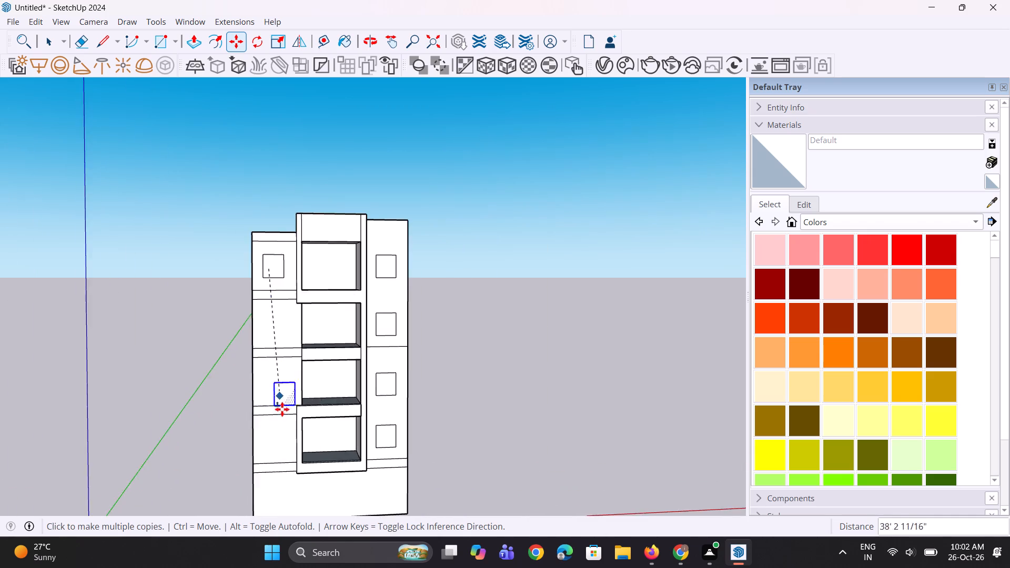
{"action": "scroll", "coordinate": [282, 409], "scroll_direction": "up", "scroll_amount": 9}
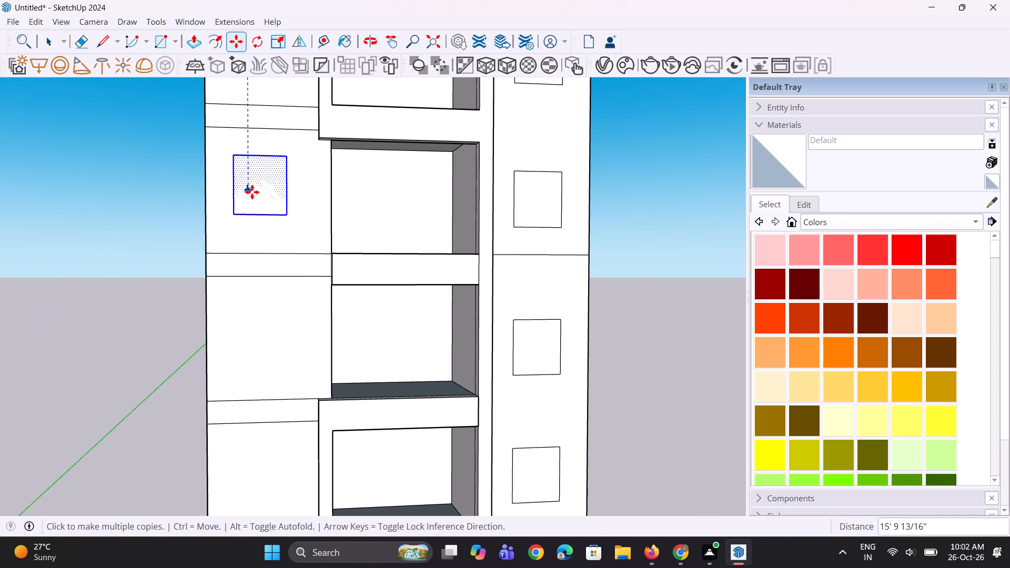
{"action": "left_click", "coordinate": [252, 192]}
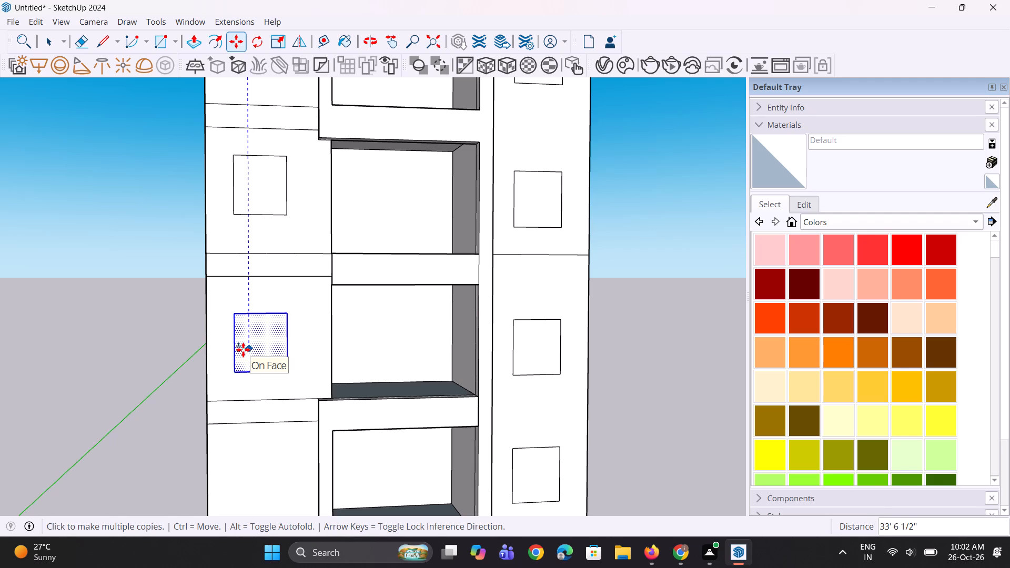
Place two more window copies straight down the banded strip, about 33' 6" and 48' 10" below the top window.
{"action": "left_click", "coordinate": [243, 349]}
{"action": "scroll", "coordinate": [244, 414], "scroll_direction": "down", "scroll_amount": 14}
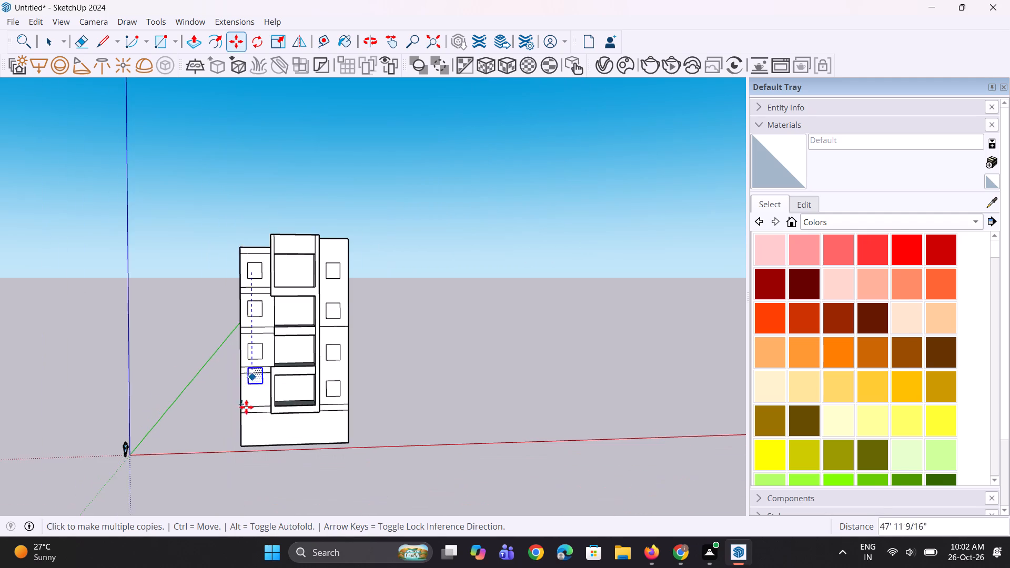
{"action": "scroll", "coordinate": [246, 447], "scroll_direction": "up", "scroll_amount": 10}
{"action": "scroll", "coordinate": [258, 344], "scroll_direction": "up", "scroll_amount": 5}
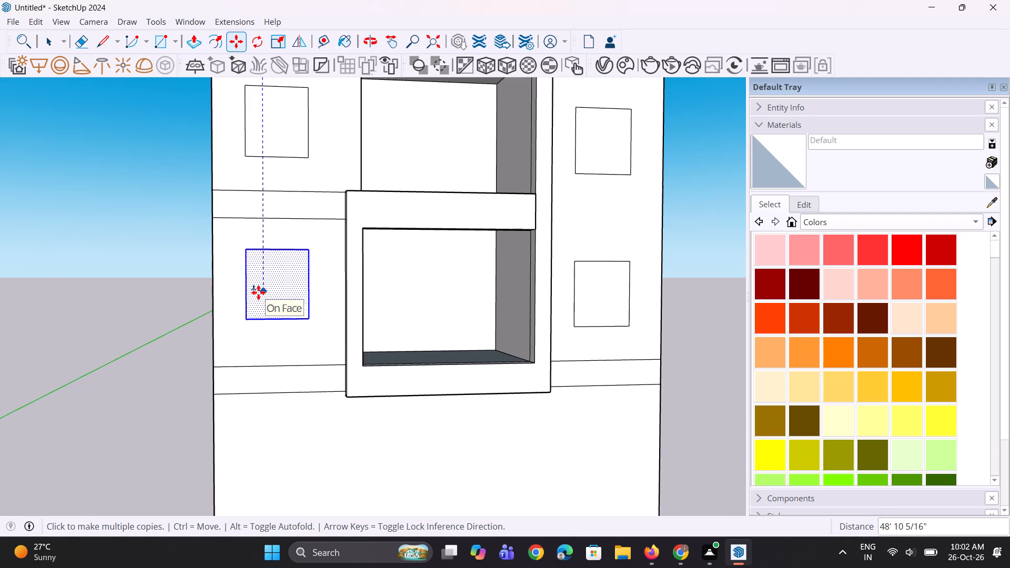
{"action": "left_click", "coordinate": [258, 292]}
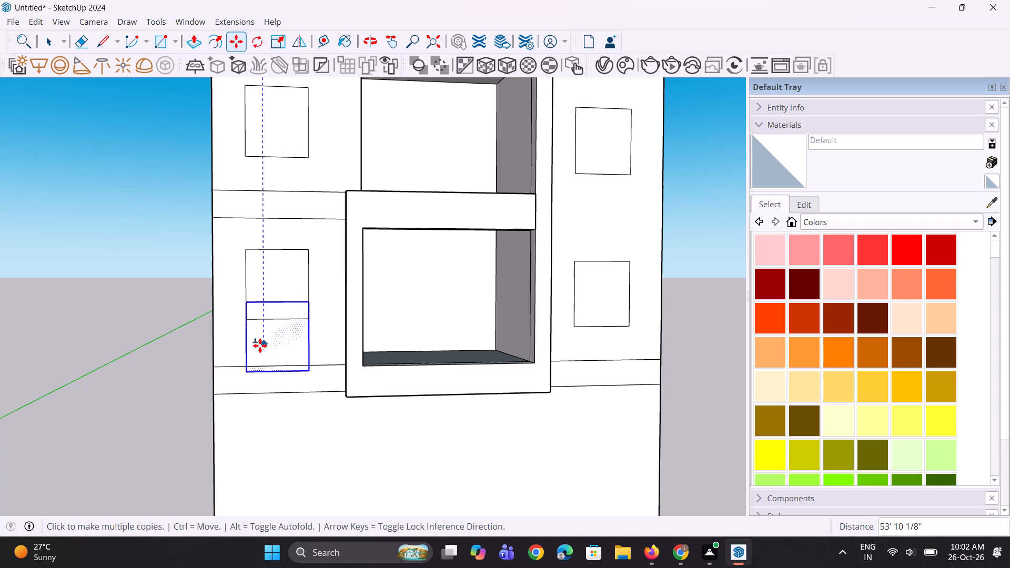
{"action": "key", "text": "space"}
{"action": "key", "text": "space"}
{"action": "scroll", "coordinate": [247, 353], "scroll_direction": "down", "scroll_amount": 3}
{"action": "key", "text": "space"}
{"action": "key", "text": "space"}
{"action": "scroll", "coordinate": [247, 353], "scroll_direction": "down", "scroll_amount": 4}
{"action": "left_click", "coordinate": [519, 336]}
Erase the upper line of the lowest band on the banded strip, beside the framed opening.
{"action": "middle_click_drag", "start_coordinate": [470, 363], "coordinate": [466, 363]}
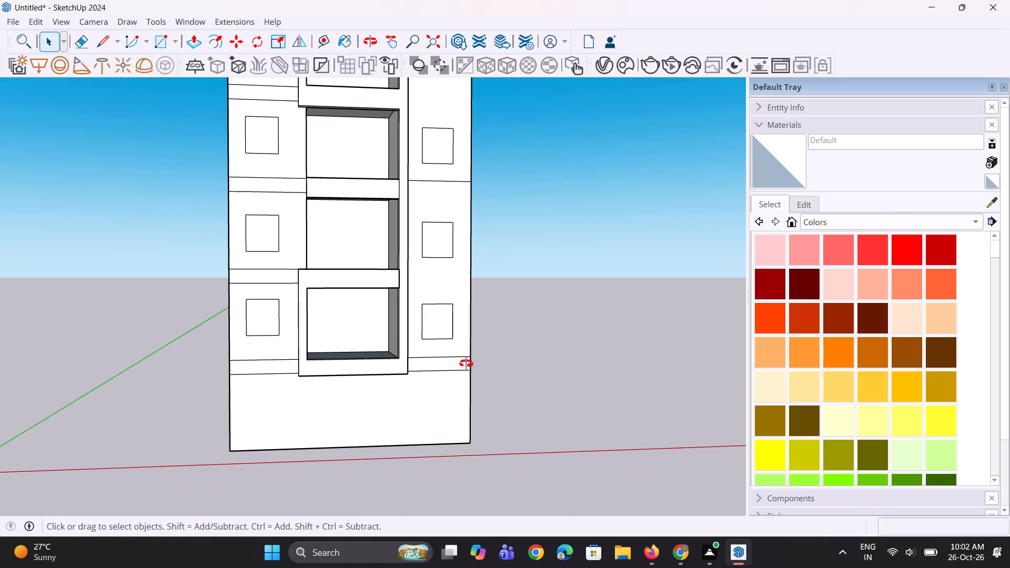
{"action": "middle_click_drag", "start_coordinate": [466, 363], "coordinate": [408, 370]}
{"action": "scroll", "coordinate": [218, 305], "scroll_direction": "up", "scroll_amount": 2}
{"action": "scroll", "coordinate": [270, 348], "scroll_direction": "up", "scroll_amount": 3}
{"action": "middle_click_drag", "start_coordinate": [339, 392], "coordinate": [325, 392]}
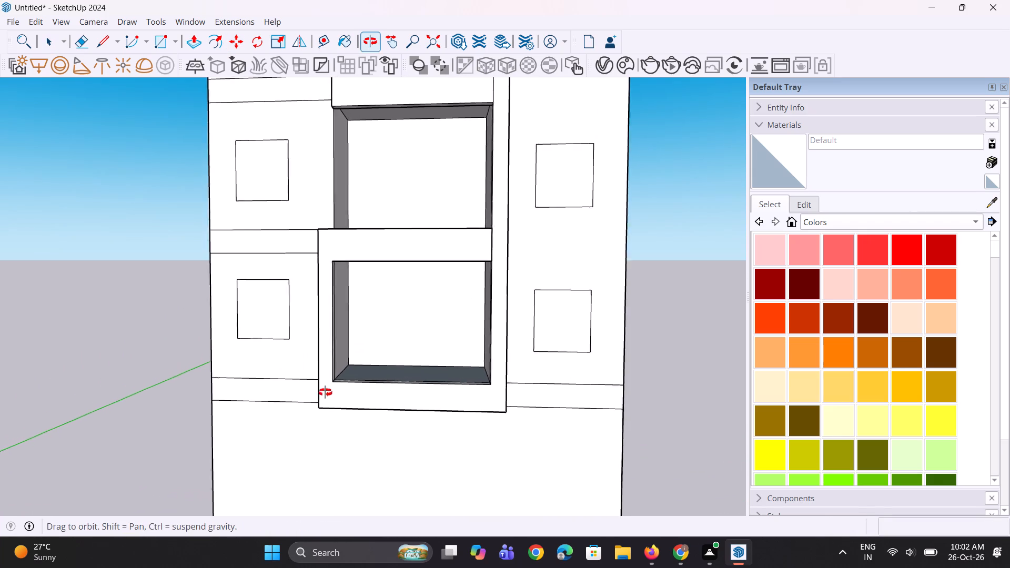
{"action": "middle_click_drag", "start_coordinate": [325, 392], "coordinate": [315, 389]}
{"action": "scroll", "coordinate": [314, 391], "scroll_direction": "down", "scroll_amount": 3}
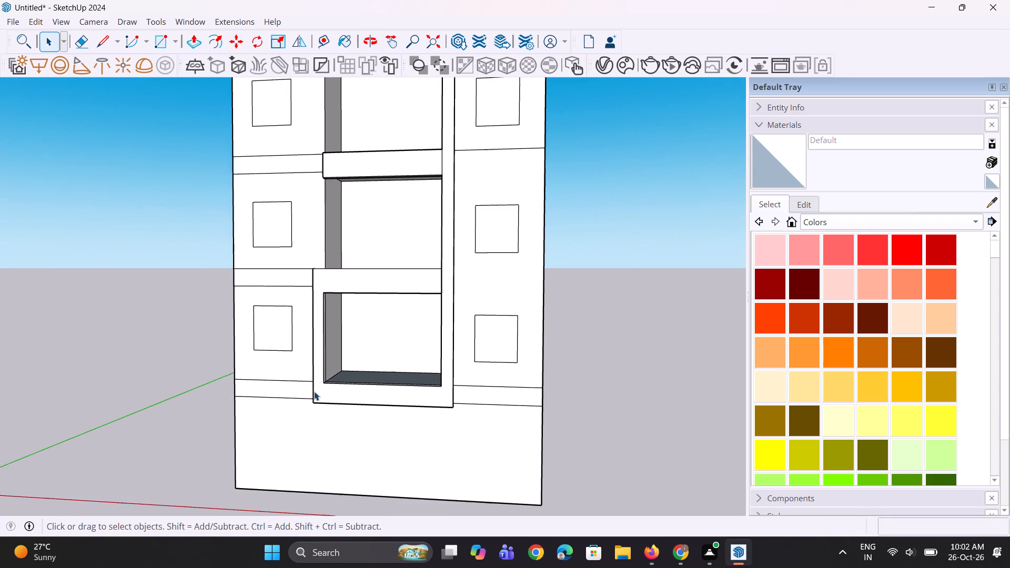
{"action": "middle_click_drag", "start_coordinate": [371, 380], "coordinate": [346, 407]}
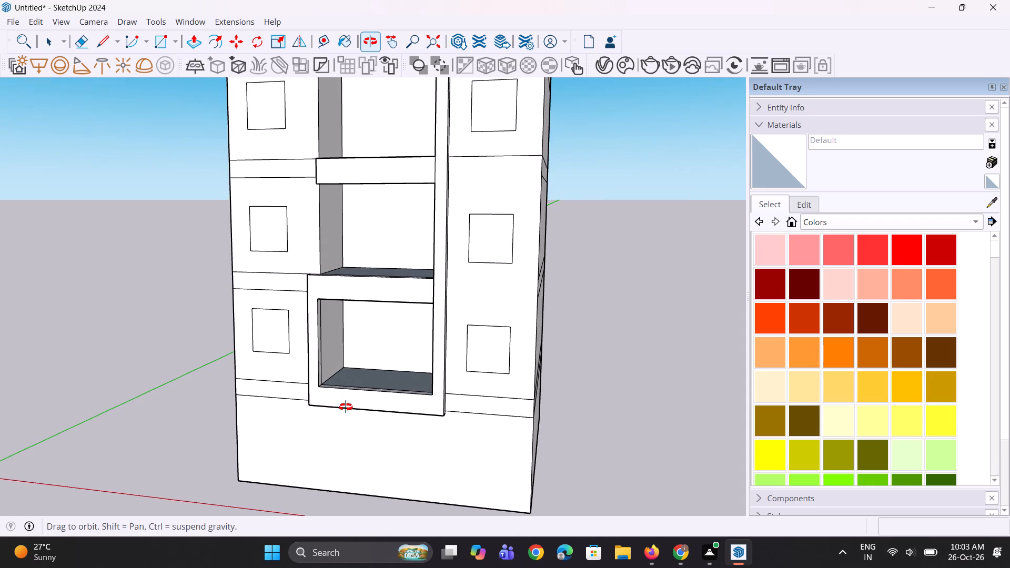
{"action": "middle_click_drag", "start_coordinate": [346, 407], "coordinate": [337, 407]}
{"action": "scroll", "coordinate": [315, 424], "scroll_direction": "up", "scroll_amount": 3}
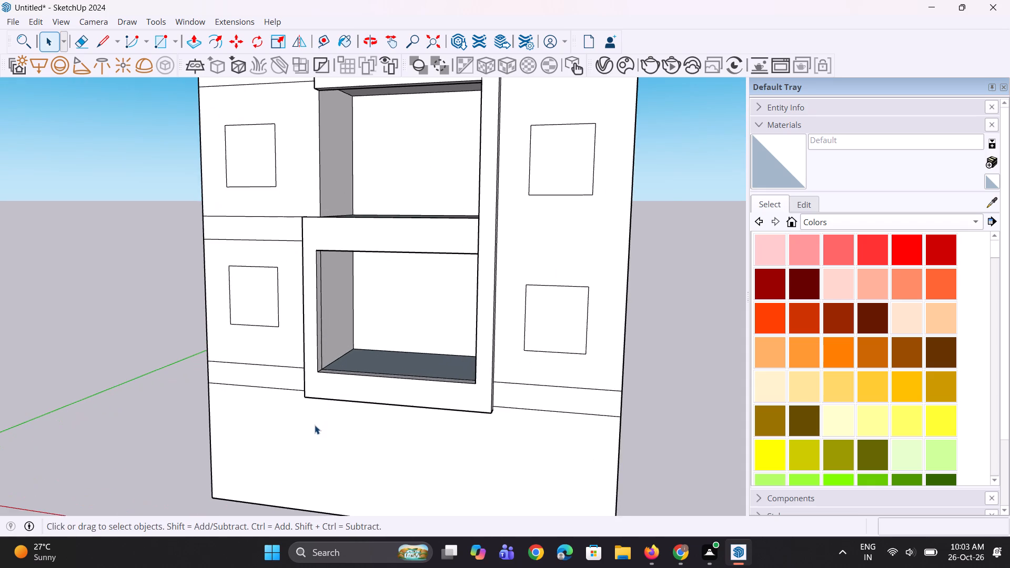
{"action": "scroll", "coordinate": [315, 425], "scroll_direction": "up", "scroll_amount": 3}
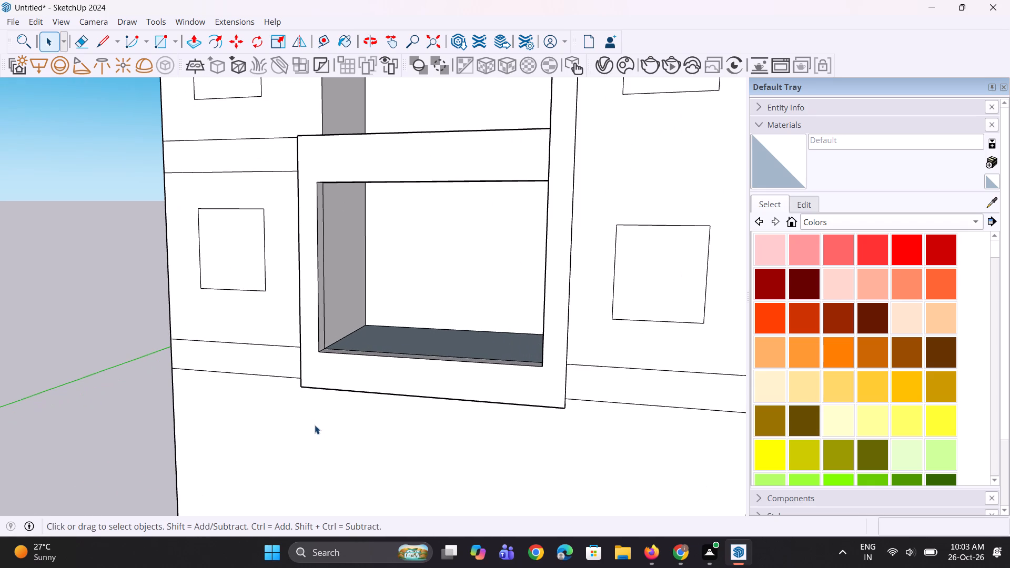
{"action": "middle_click_drag", "start_coordinate": [311, 417], "coordinate": [330, 328]}
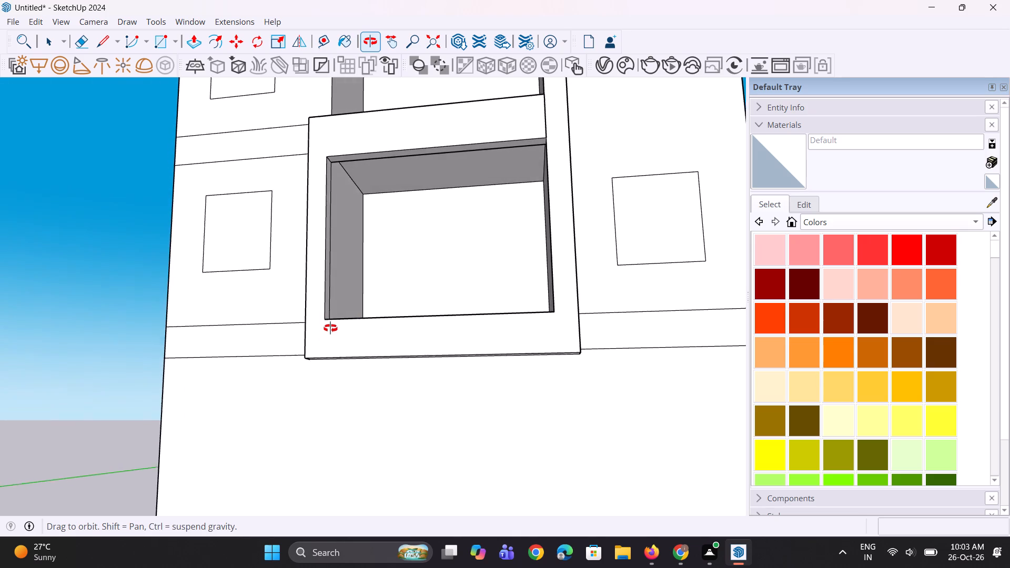
{"action": "middle_click_drag", "start_coordinate": [330, 328], "coordinate": [330, 315]}
{"action": "scroll", "coordinate": [278, 330], "scroll_direction": "up", "scroll_amount": 2}
{"action": "key", "text": "e"}
{"action": "scroll", "coordinate": [271, 319], "scroll_direction": "up", "scroll_amount": 2}
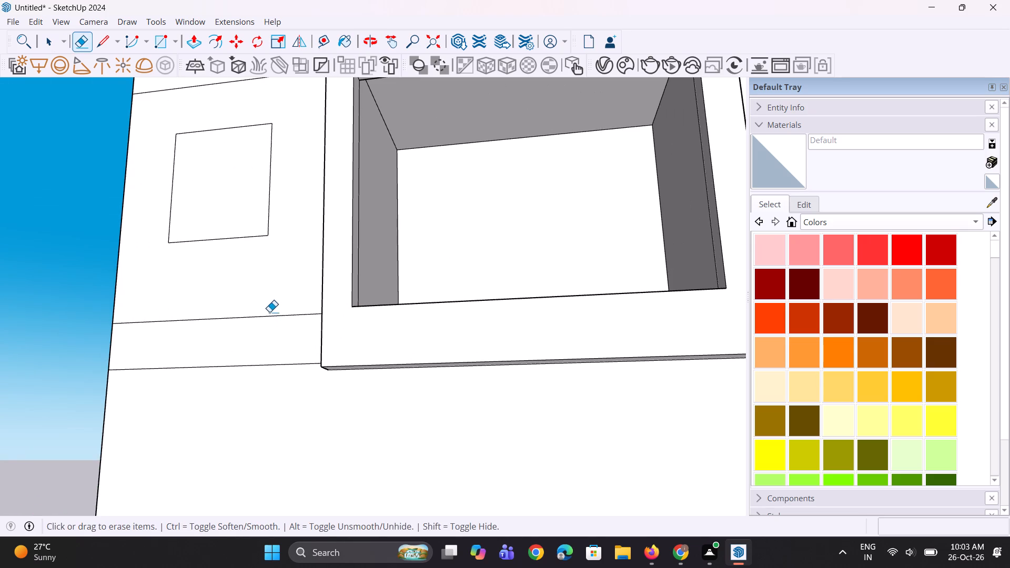
{"action": "left_click_drag", "start_coordinate": [269, 312], "coordinate": [270, 322]}
Erase both horizontal lines of the band between the second- and third-storey windows on the banded strip.
{"action": "scroll", "coordinate": [320, 363], "scroll_direction": "down", "scroll_amount": 11}
{"action": "middle_click_drag", "start_coordinate": [285, 351], "coordinate": [305, 421]}
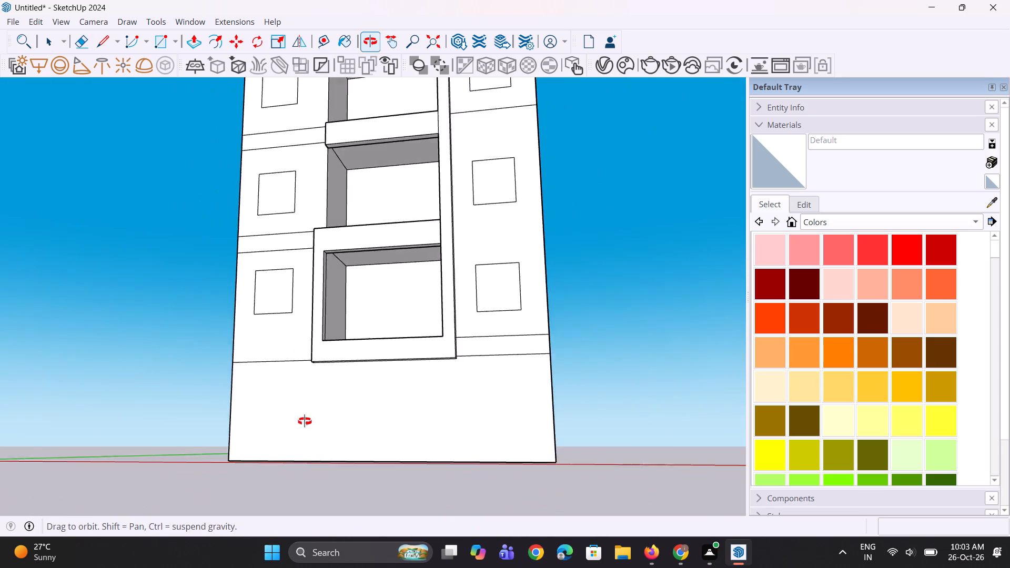
{"action": "middle_click_drag", "start_coordinate": [305, 421], "coordinate": [315, 444]}
{"action": "scroll", "coordinate": [315, 444], "scroll_direction": "up", "scroll_amount": 1}
{"action": "scroll", "coordinate": [315, 432], "scroll_direction": "down", "scroll_amount": 5}
{"action": "scroll", "coordinate": [287, 296], "scroll_direction": "up", "scroll_amount": 11}
{"action": "left_click_drag", "start_coordinate": [317, 290], "coordinate": [324, 322]}
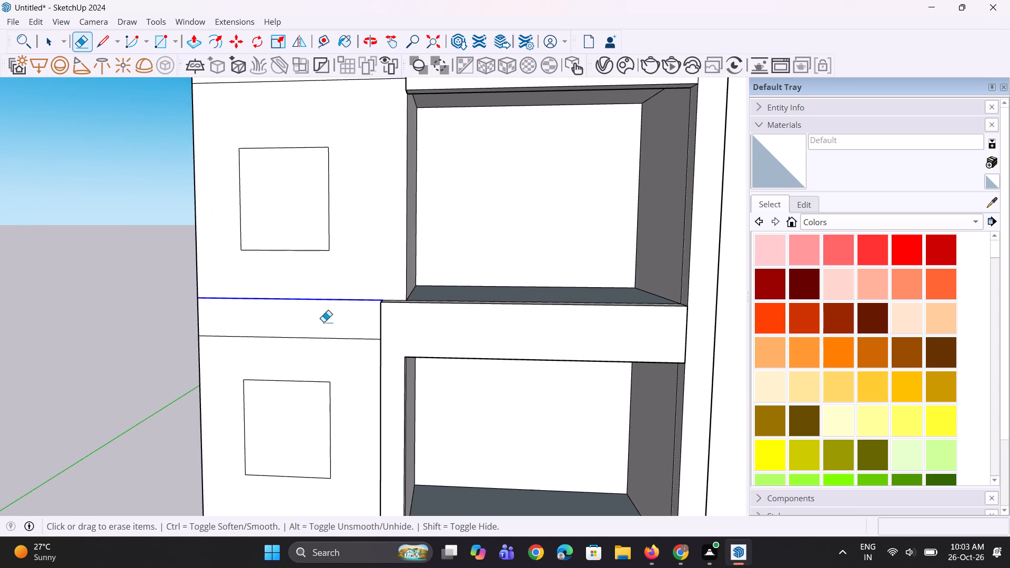
{"action": "left_click_drag", "start_coordinate": [324, 322], "coordinate": [328, 346]}
Erase the upper line of the band between the third- and fourth-storey windows on the banded strip.
{"action": "scroll", "coordinate": [348, 386], "scroll_direction": "down", "scroll_amount": 10}
{"action": "scroll", "coordinate": [304, 259], "scroll_direction": "up", "scroll_amount": 9}
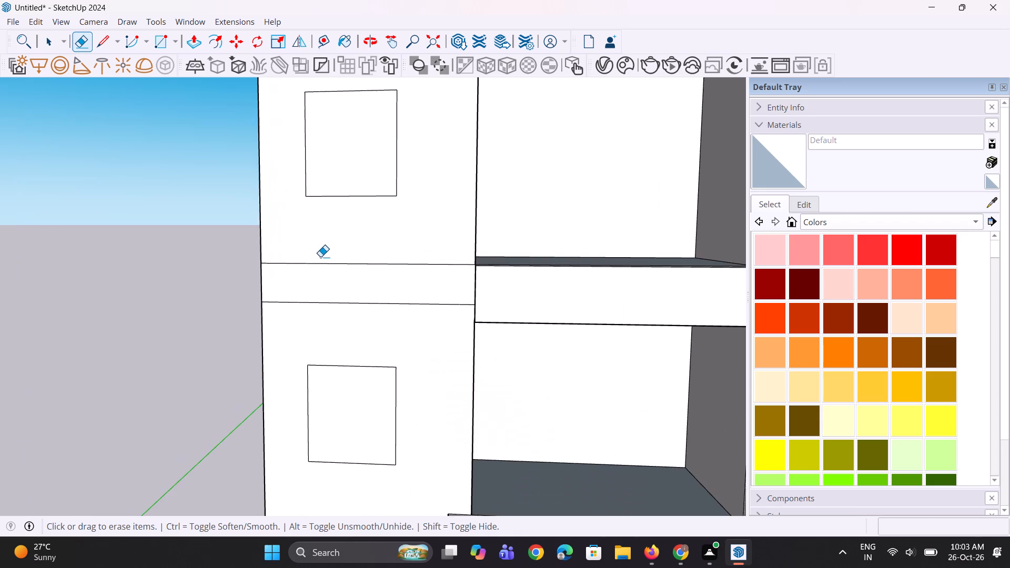
{"action": "left_click_drag", "start_coordinate": [338, 253], "coordinate": [349, 289]}
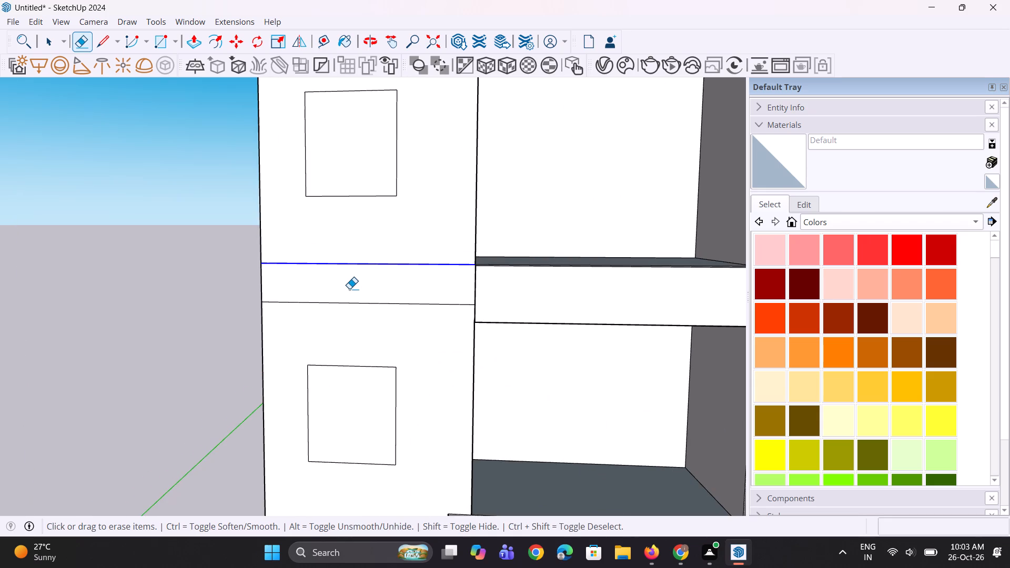
{"action": "left_click_drag", "start_coordinate": [349, 289], "coordinate": [356, 284]}
{"action": "scroll", "coordinate": [341, 334], "scroll_direction": "down", "scroll_amount": 14}
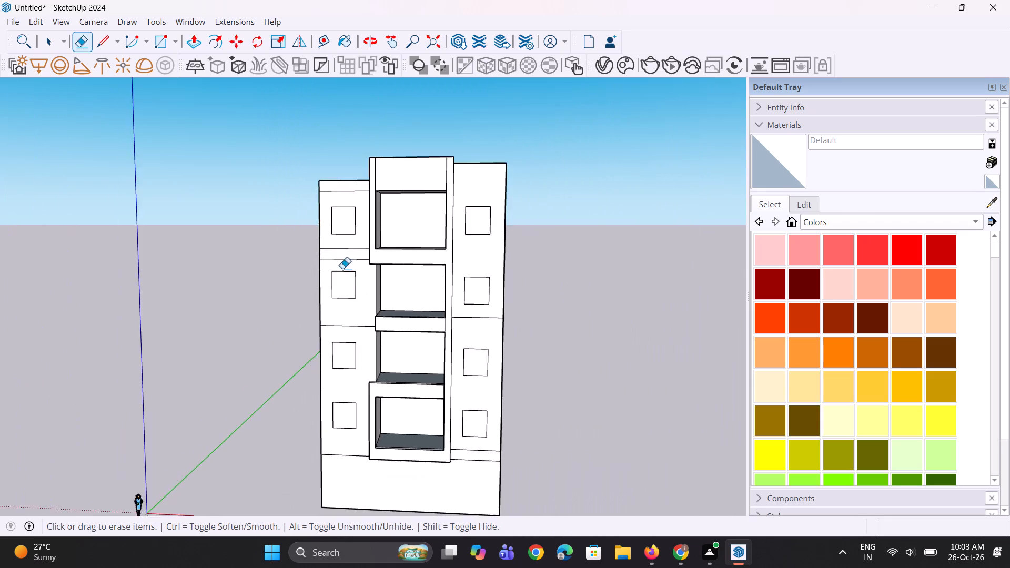
Erase both lines of the band between the fourth-storey and top windows on the banded strip.
{"action": "scroll", "coordinate": [338, 246], "scroll_direction": "up", "scroll_amount": 10}
{"action": "left_click_drag", "start_coordinate": [338, 246], "coordinate": [347, 288]}
{"action": "scroll", "coordinate": [345, 307], "scroll_direction": "down", "scroll_amount": 6}
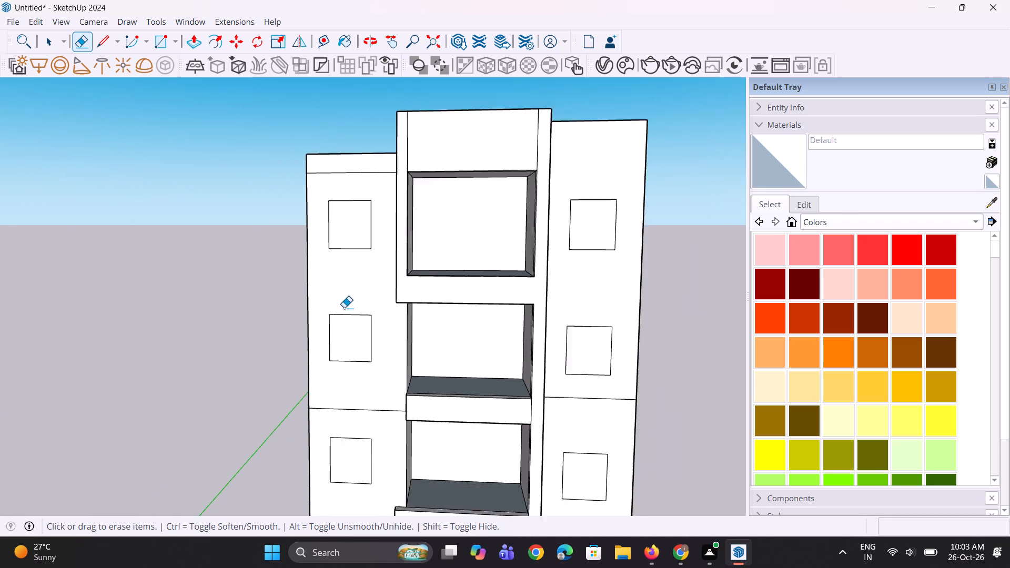
{"action": "middle_click_drag", "start_coordinate": [345, 308], "coordinate": [361, 310]}
{"action": "key", "text": "space"}
{"action": "key", "text": "space"}
{"action": "scroll", "coordinate": [319, 340], "scroll_direction": "down", "scroll_amount": 4}
{"action": "scroll", "coordinate": [271, 346], "scroll_direction": "down", "scroll_amount": 5}
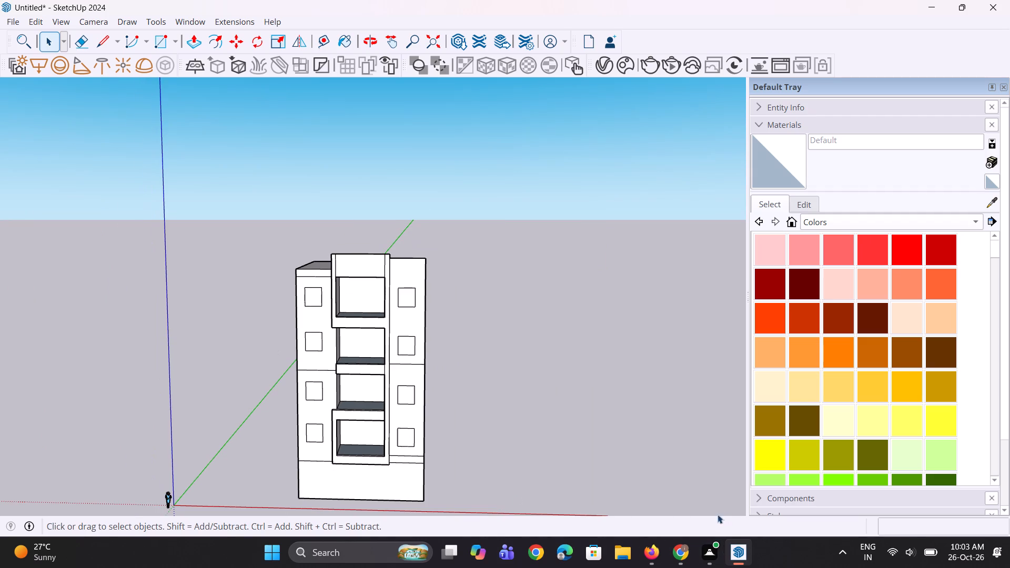
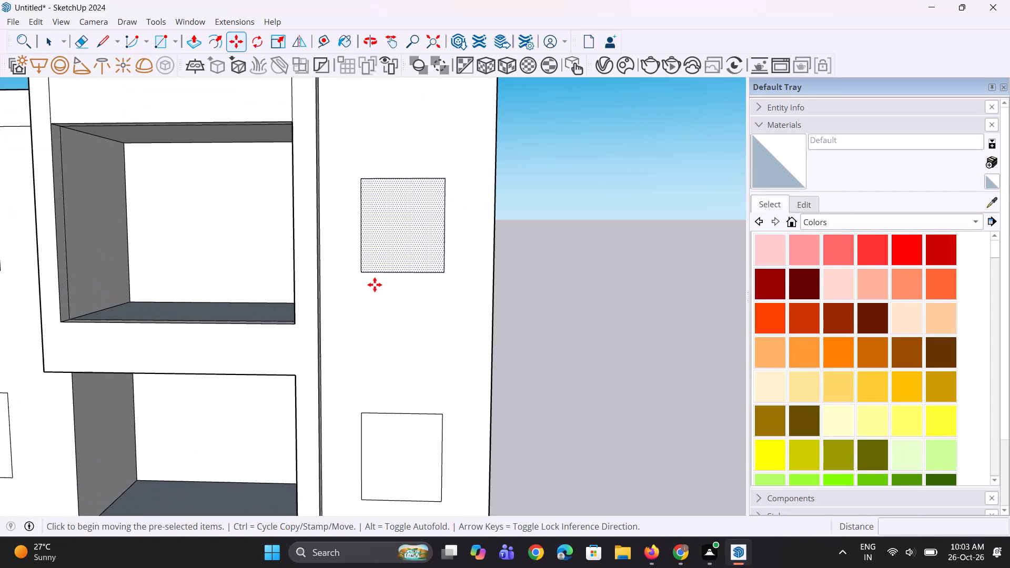
Copy the top window's face from the strip into the open space beside the tower, about 18' away.
{"action": "left_click", "coordinate": [385, 257]}
{"action": "scroll", "coordinate": [290, 326], "scroll_direction": "down", "scroll_amount": 5}
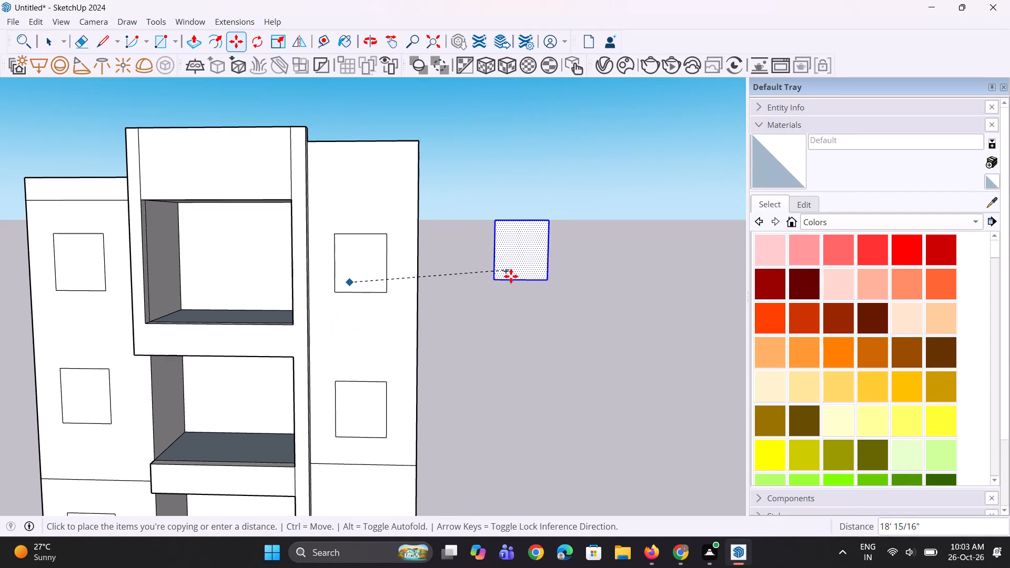
{"action": "left_click", "coordinate": [513, 283]}
{"action": "scroll", "coordinate": [536, 269], "scroll_direction": "up", "scroll_amount": 5}
{"action": "middle_click_drag", "start_coordinate": [641, 300], "coordinate": [625, 305]}
{"action": "key", "text": "space"}
{"action": "left_click", "coordinate": [625, 313]}
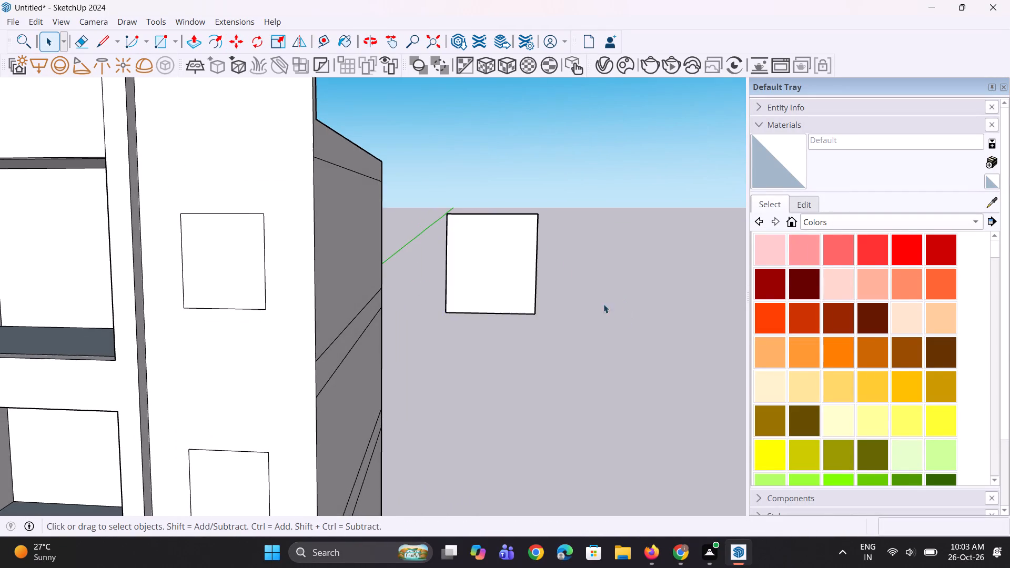
Extrude the copied window face 4" to make a thin panel.
{"action": "scroll", "coordinate": [575, 266], "scroll_direction": "up", "scroll_amount": 5}
{"action": "key", "text": "p"}
{"action": "left_click", "coordinate": [398, 285]}
{"action": "type", "text": "4\""}
{"action": "key", "text": "Return"}
{"action": "middle_click_drag", "start_coordinate": [417, 324], "coordinate": [465, 337]}
{"action": "key", "text": "space"}
{"action": "left_click", "coordinate": [551, 305]}
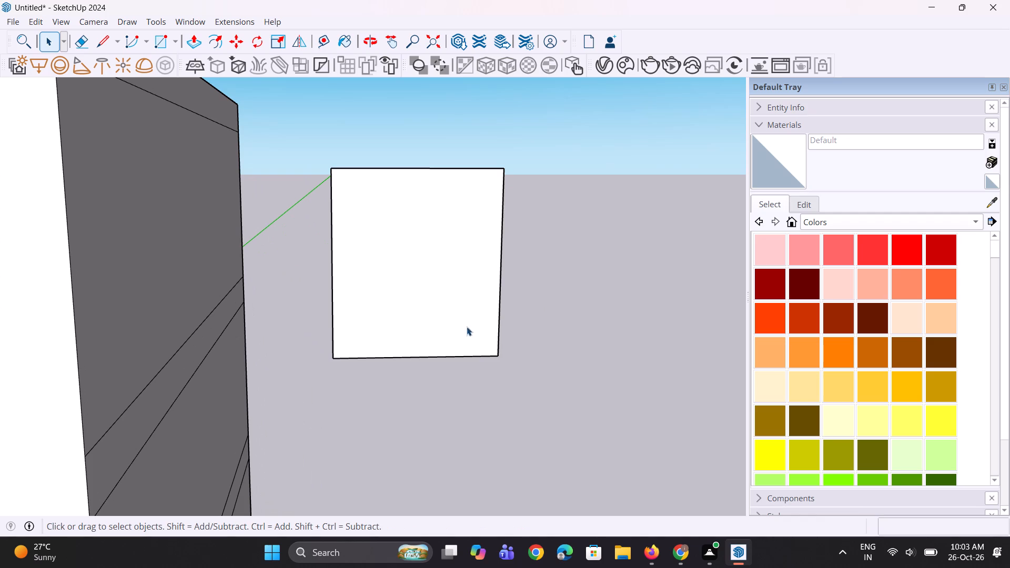
Offset the window panel's front outline inward by about 4 1/4" to form a frame border.
{"action": "left_click", "coordinate": [419, 288]}
{"action": "scroll", "coordinate": [387, 279], "scroll_direction": "up", "scroll_amount": 2}
{"action": "key", "text": "f"}
{"action": "left_click", "coordinate": [318, 257]}
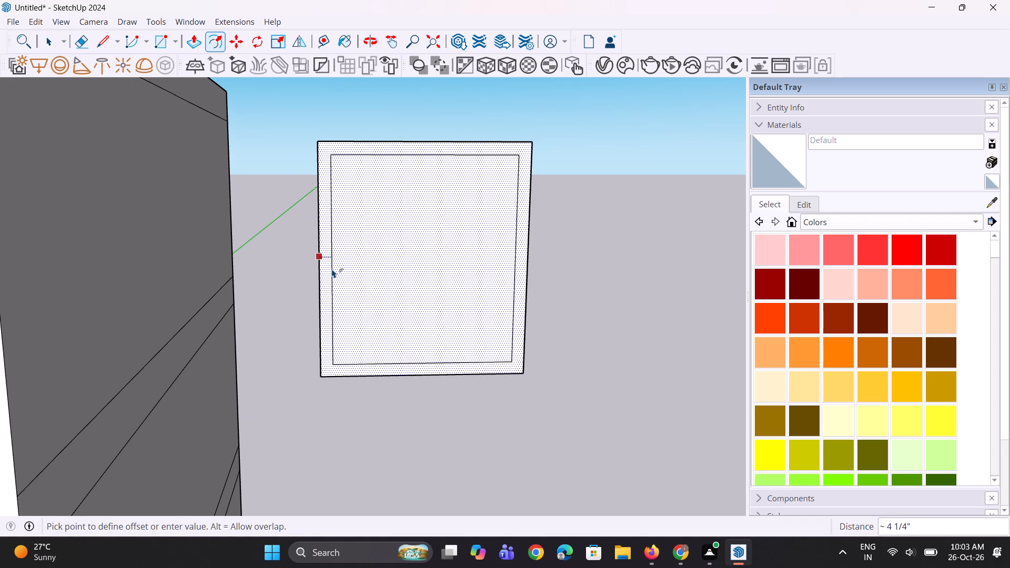
{"action": "left_click", "coordinate": [332, 269]}
{"action": "key", "text": "space"}
{"action": "left_click", "coordinate": [715, 300]}
Draw two short horizontal lines joining the border's upper and lower left inner corners to the panel's outer edge.
{"action": "scroll", "coordinate": [265, 140], "scroll_direction": "up", "scroll_amount": 3}
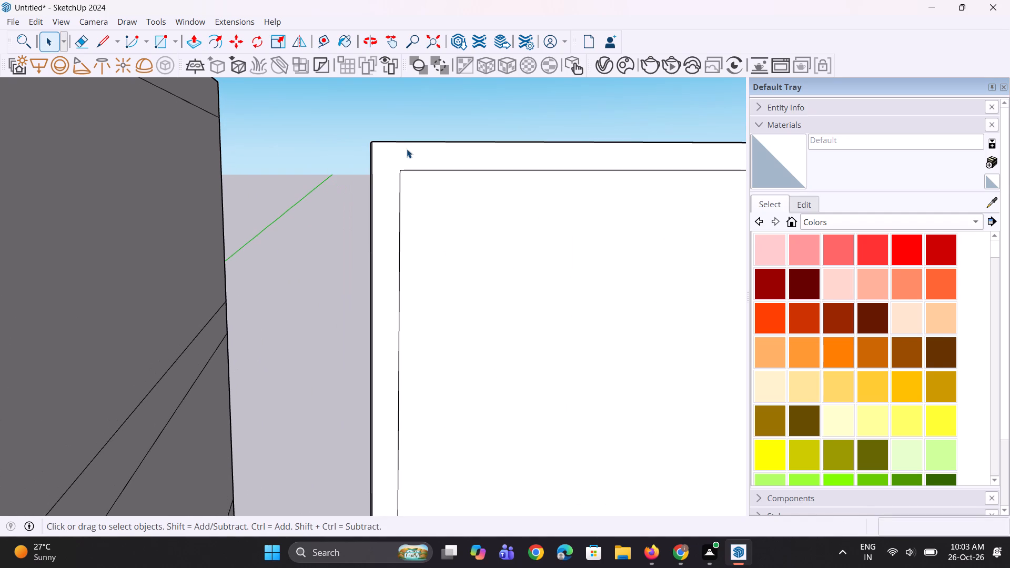
{"action": "key", "text": "l"}
{"action": "scroll", "coordinate": [426, 175], "scroll_direction": "up", "scroll_amount": 2}
{"action": "left_click", "coordinate": [394, 172]}
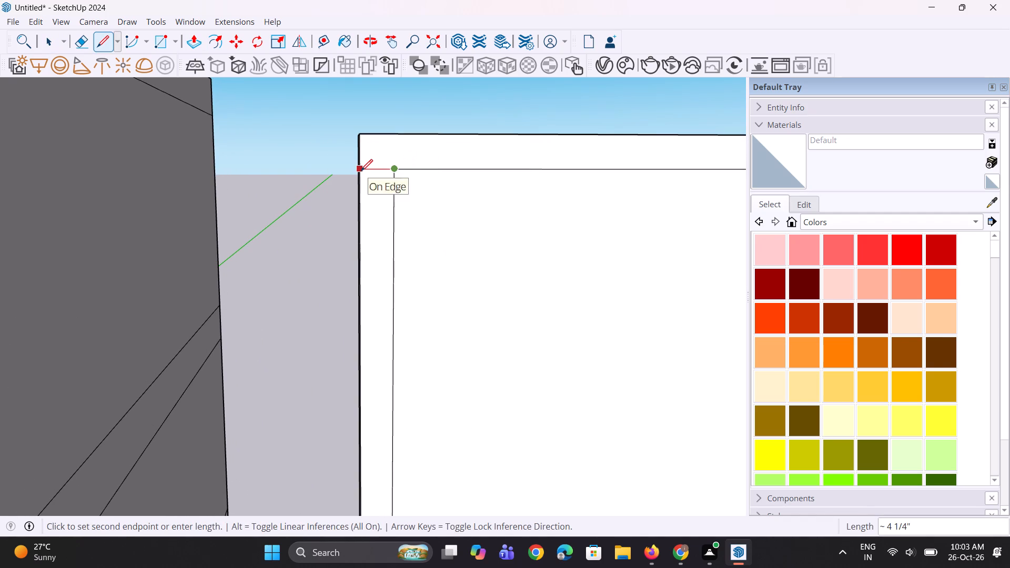
{"action": "left_click", "coordinate": [359, 171]}
{"action": "scroll", "coordinate": [365, 171], "scroll_direction": "down", "scroll_amount": 13}
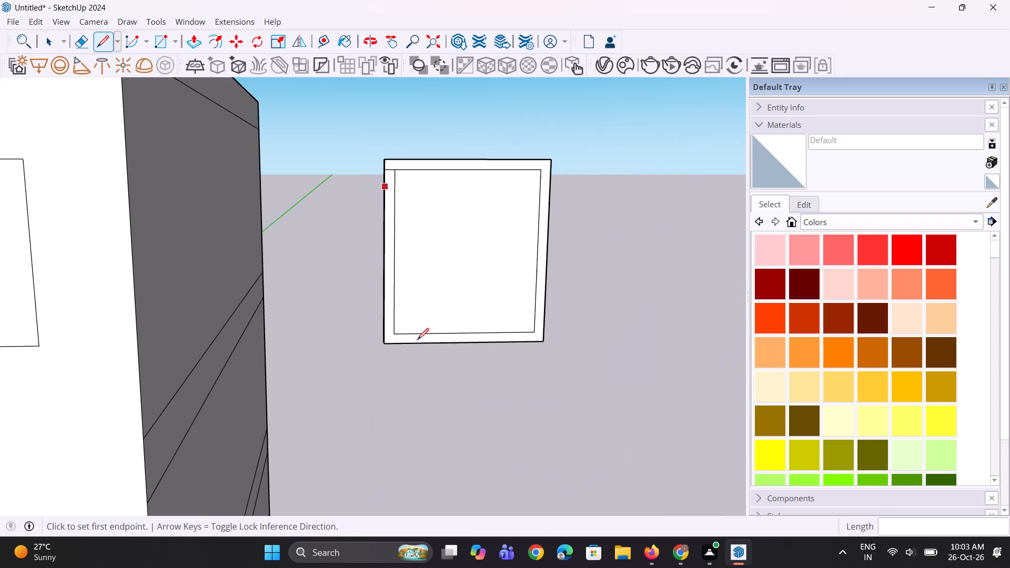
{"action": "scroll", "coordinate": [406, 387], "scroll_direction": "up", "scroll_amount": 4}
{"action": "scroll", "coordinate": [381, 305], "scroll_direction": "up", "scroll_amount": 1}
{"action": "scroll", "coordinate": [395, 334], "scroll_direction": "down", "scroll_amount": 4}
{"action": "scroll", "coordinate": [388, 282], "scroll_direction": "up", "scroll_amount": 5}
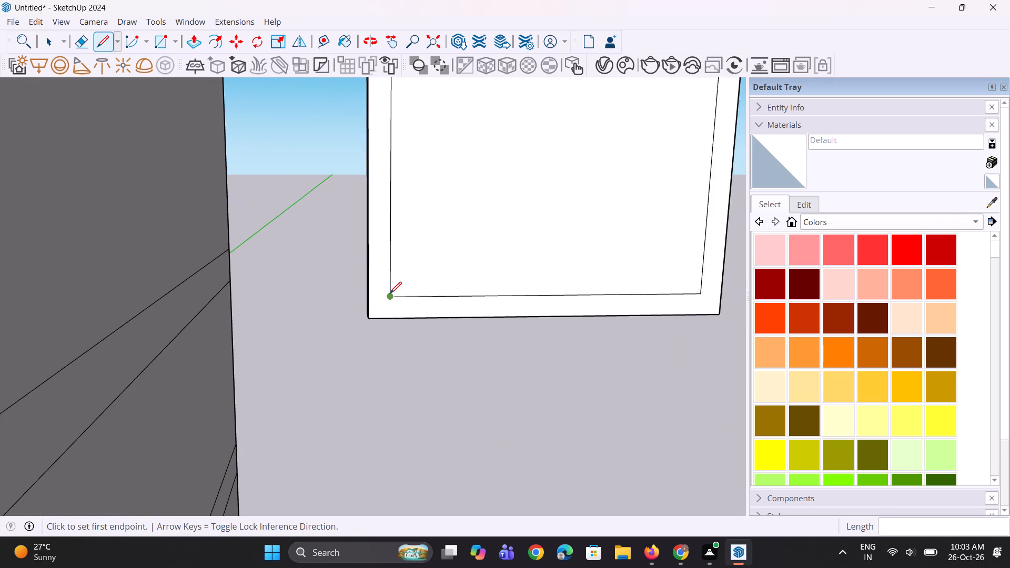
{"action": "scroll", "coordinate": [390, 293], "scroll_direction": "up", "scroll_amount": 1}
{"action": "left_click", "coordinate": [390, 296]}
{"action": "left_click", "coordinate": [366, 297]}
{"action": "scroll", "coordinate": [385, 384], "scroll_direction": "down", "scroll_amount": 6}
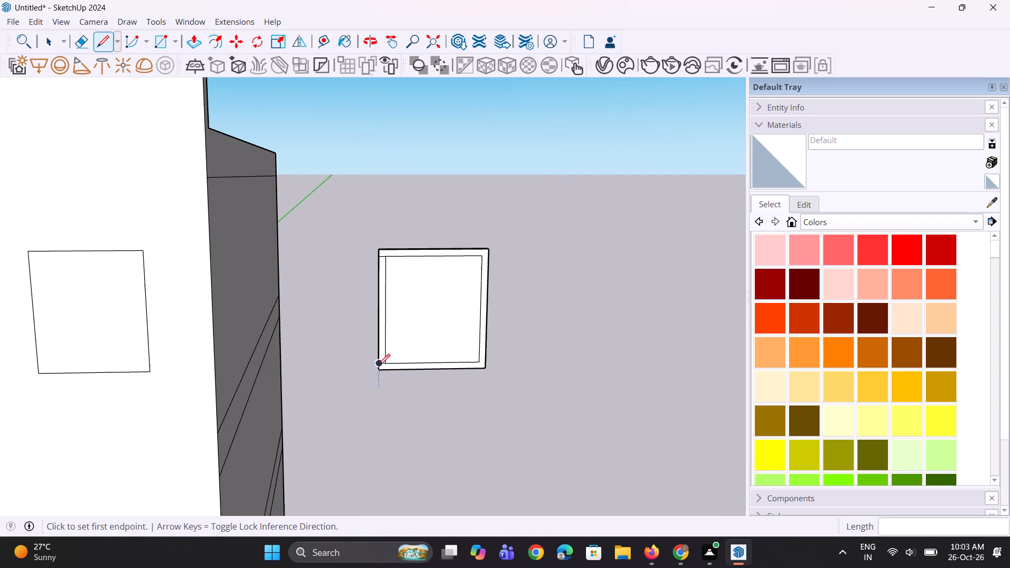
Copy the left vertical frame strip to the panel's right side and divide the copy by 3 for evenly spaced mullions.
{"action": "key", "text": "space"}
{"action": "left_click", "coordinate": [382, 344]}
{"action": "scroll", "coordinate": [380, 349], "scroll_direction": "up", "scroll_amount": 2}
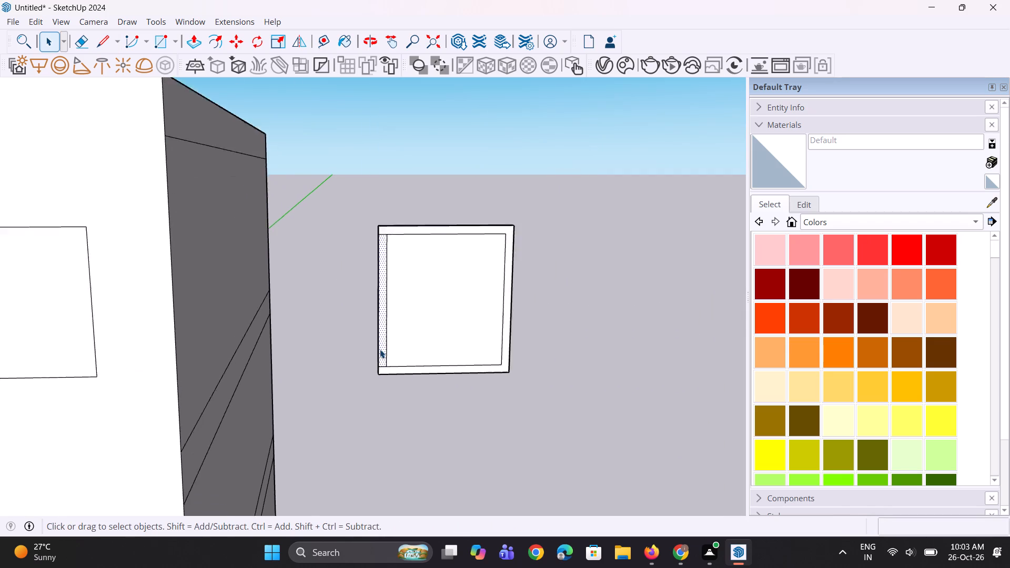
{"action": "scroll", "coordinate": [380, 349], "scroll_direction": "up", "scroll_amount": 4}
{"action": "key", "text": "m"}
{"action": "scroll", "coordinate": [383, 359], "scroll_direction": "up", "scroll_amount": 2, "text": "ctrl"}
{"action": "left_click", "coordinate": [390, 382]}
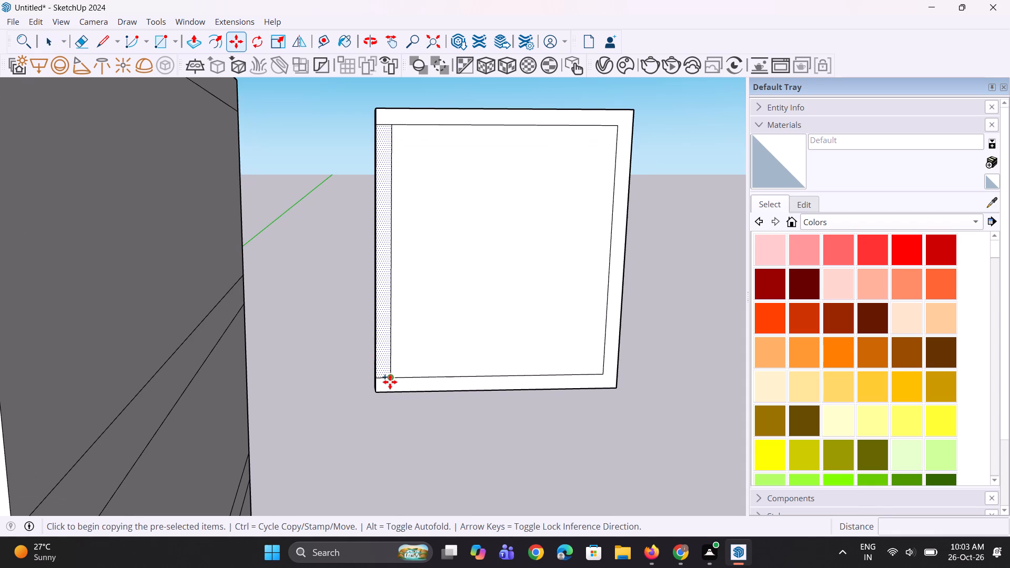
{"action": "scroll", "coordinate": [446, 374], "scroll_direction": "down", "scroll_amount": 4}
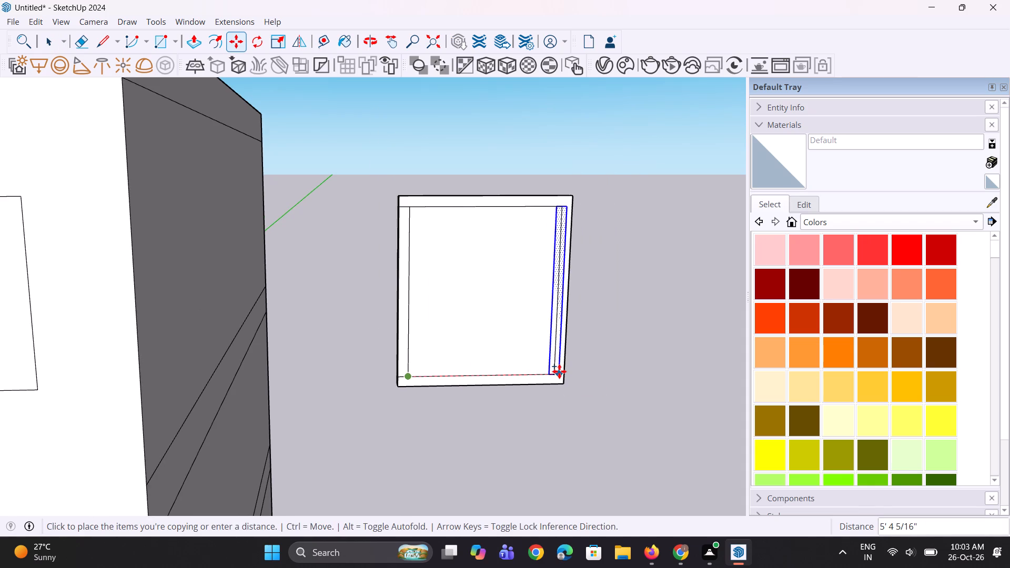
{"action": "left_click", "coordinate": [563, 371]}
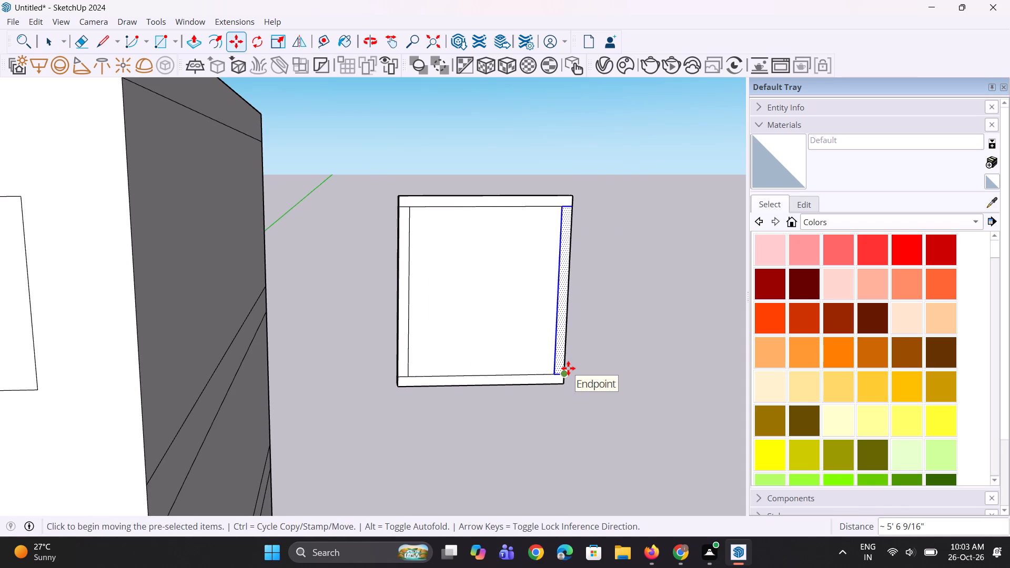
{"action": "key", "text": "slash"}
{"action": "key", "text": "3"}
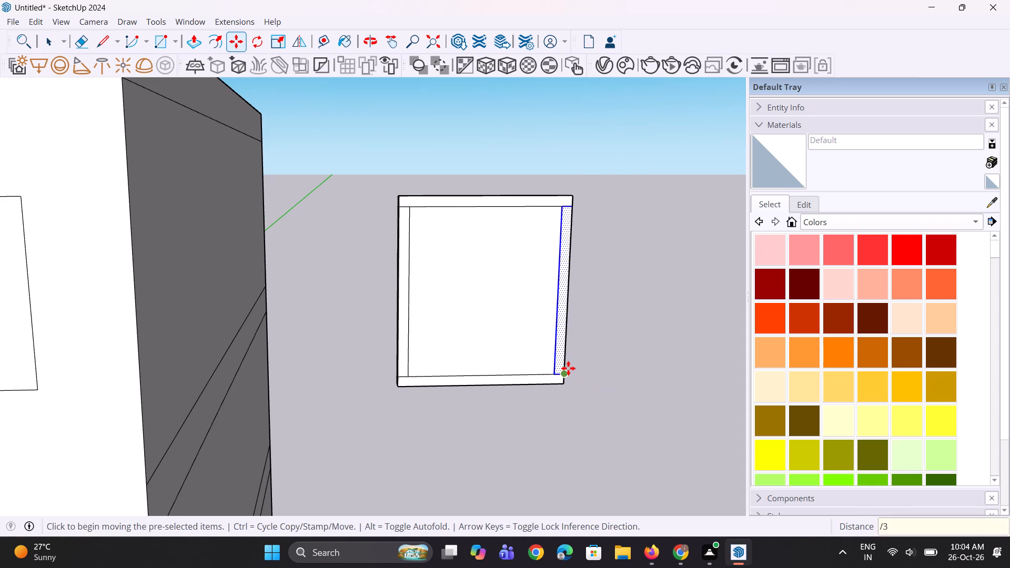
{"action": "key", "text": "Return"}
{"action": "key", "text": "space"}
{"action": "left_click", "coordinate": [599, 385]}
Erase the short line segments where the side strips and mullions meet the frame's top rail.
{"action": "scroll", "coordinate": [581, 198], "scroll_direction": "up", "scroll_amount": 2}
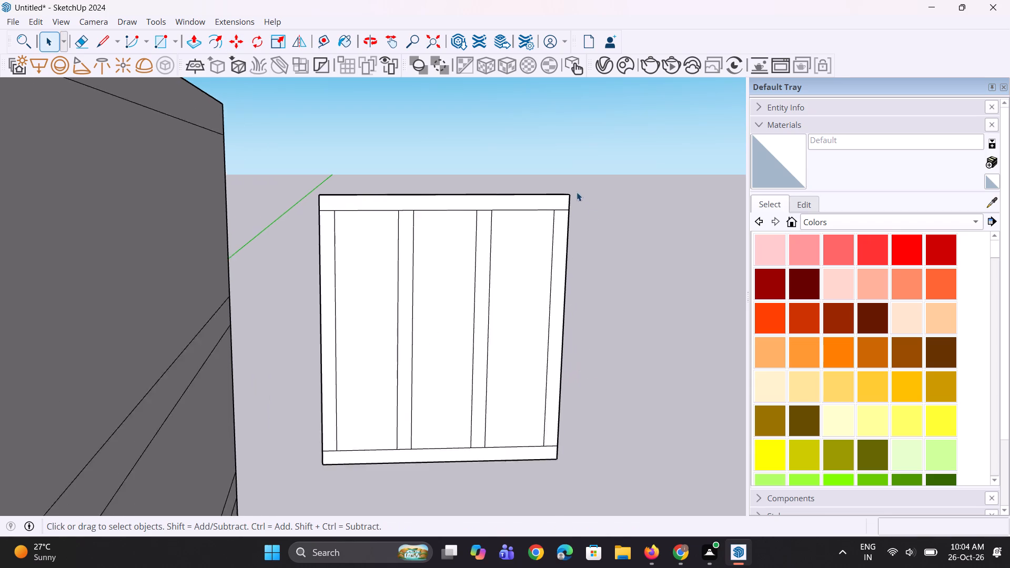
{"action": "scroll", "coordinate": [577, 192], "scroll_direction": "up", "scroll_amount": 9}
{"action": "key", "text": "e"}
{"action": "left_click_drag", "start_coordinate": [562, 210], "coordinate": [562, 217]}
{"action": "scroll", "coordinate": [584, 232], "scroll_direction": "down", "scroll_amount": 4}
{"action": "scroll", "coordinate": [308, 235], "scroll_direction": "up", "scroll_amount": 3}
{"action": "scroll", "coordinate": [379, 220], "scroll_direction": "up", "scroll_amount": 2}
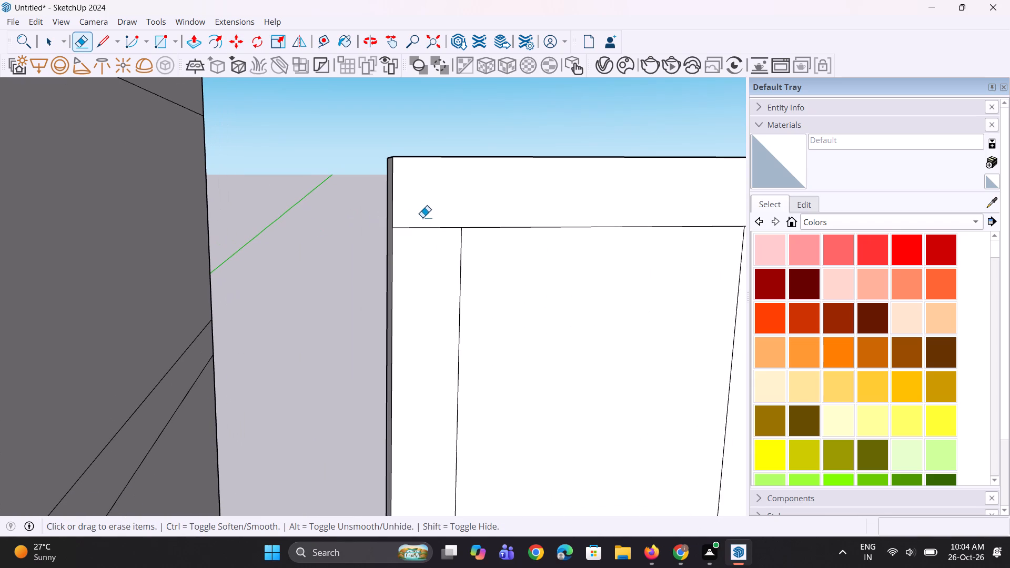
{"action": "left_click_drag", "start_coordinate": [422, 219], "coordinate": [427, 250]}
{"action": "scroll", "coordinate": [361, 259], "scroll_direction": "down", "scroll_amount": 4}
{"action": "scroll", "coordinate": [532, 252], "scroll_direction": "up", "scroll_amount": 3}
{"action": "scroll", "coordinate": [461, 249], "scroll_direction": "up", "scroll_amount": 3}
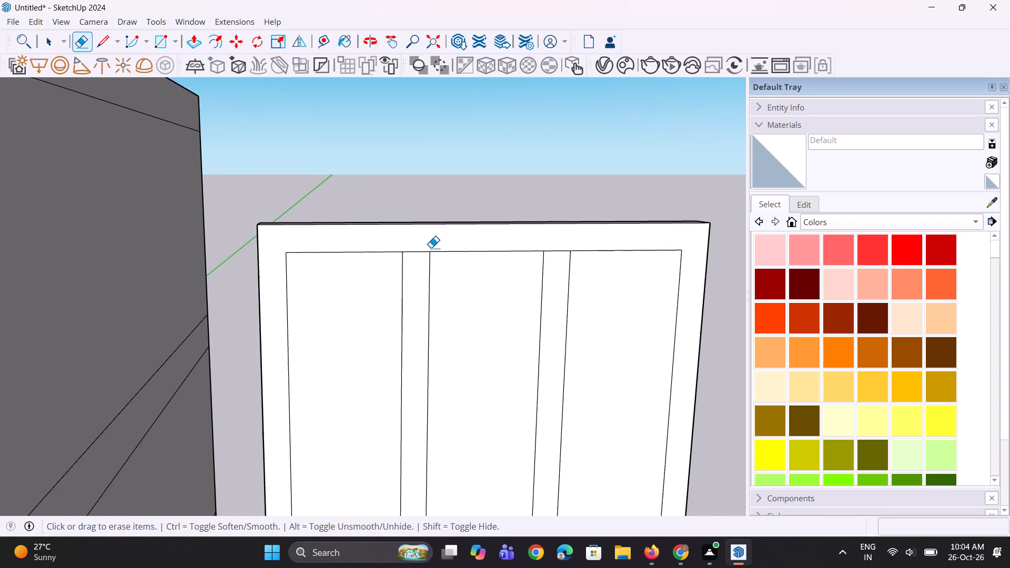
{"action": "scroll", "coordinate": [415, 255], "scroll_direction": "up", "scroll_amount": 2}
{"action": "left_click_drag", "start_coordinate": [415, 243], "coordinate": [416, 268]}
{"action": "left_click_drag", "start_coordinate": [590, 243], "coordinate": [585, 286]}
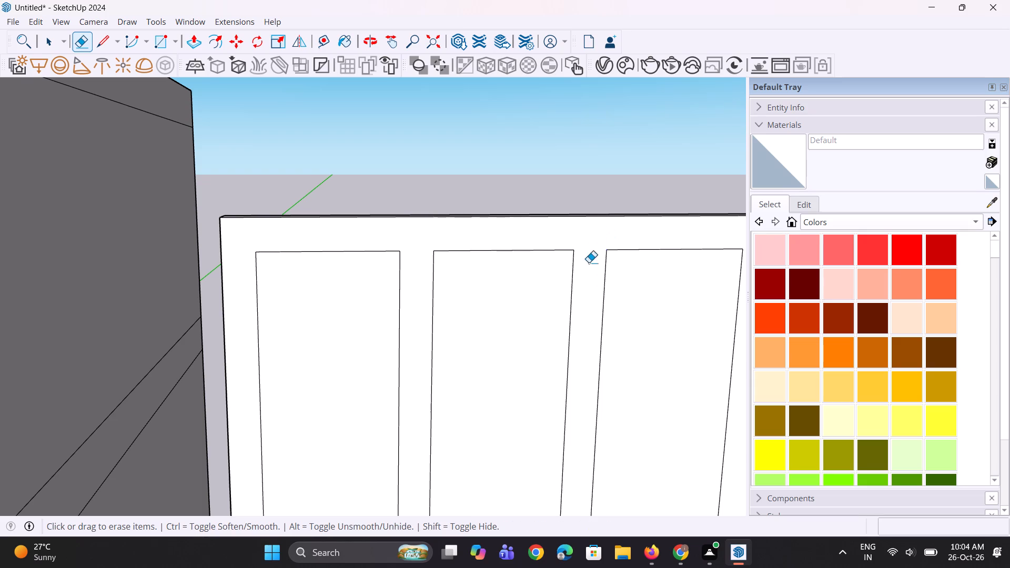
Erase the short line segments where the side strips and mullions meet the frame's bottom rail.
{"action": "scroll", "coordinate": [594, 219], "scroll_direction": "down", "scroll_amount": 12}
{"action": "scroll", "coordinate": [524, 309], "scroll_direction": "up", "scroll_amount": 10}
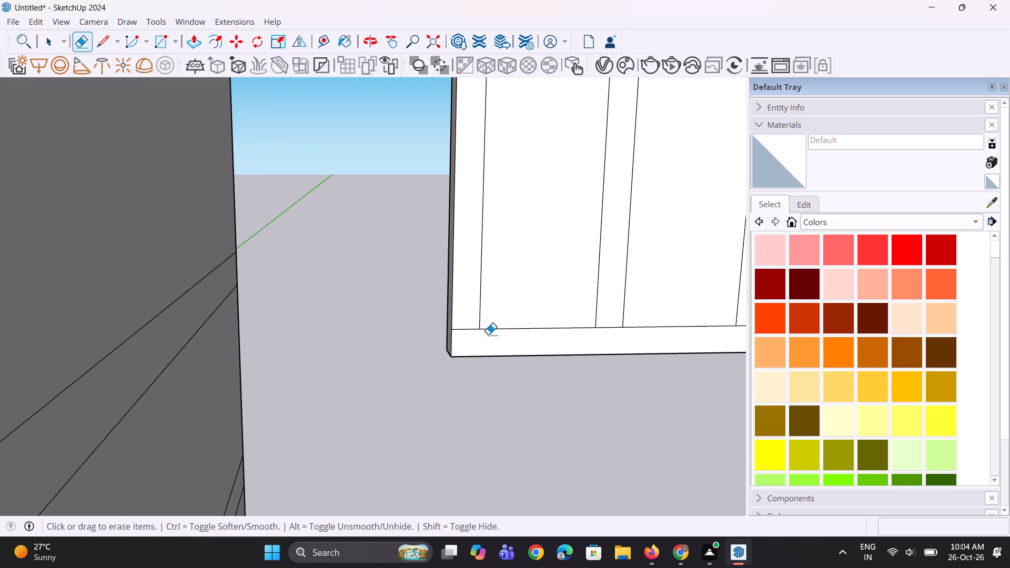
{"action": "left_click_drag", "start_coordinate": [466, 325], "coordinate": [472, 343]}
{"action": "left_click_drag", "start_coordinate": [609, 322], "coordinate": [611, 336]}
{"action": "scroll", "coordinate": [477, 362], "scroll_direction": "down", "scroll_amount": 2}
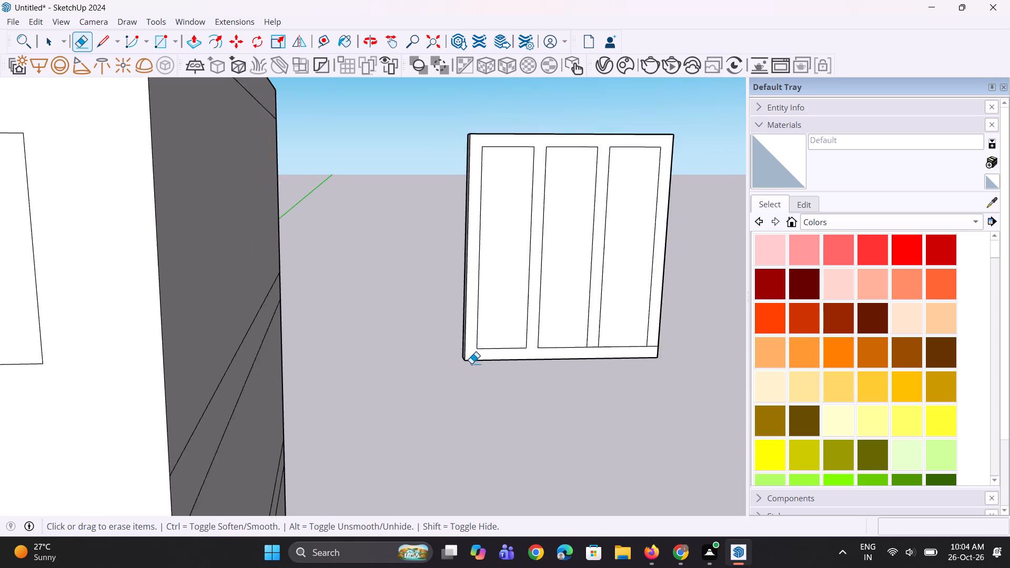
{"action": "scroll", "coordinate": [471, 363], "scroll_direction": "down", "scroll_amount": 4}
{"action": "scroll", "coordinate": [599, 344], "scroll_direction": "up", "scroll_amount": 3}
{"action": "scroll", "coordinate": [557, 356], "scroll_direction": "up", "scroll_amount": 6}
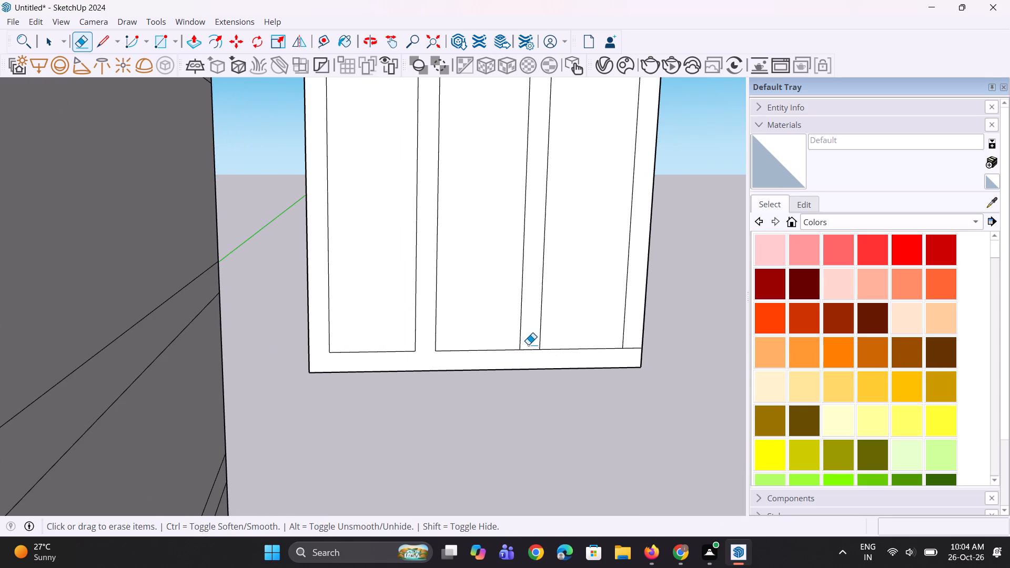
{"action": "left_click_drag", "start_coordinate": [528, 344], "coordinate": [533, 362]}
{"action": "scroll", "coordinate": [656, 349], "scroll_direction": "up", "scroll_amount": 3}
{"action": "left_click_drag", "start_coordinate": [578, 333], "coordinate": [582, 361]}
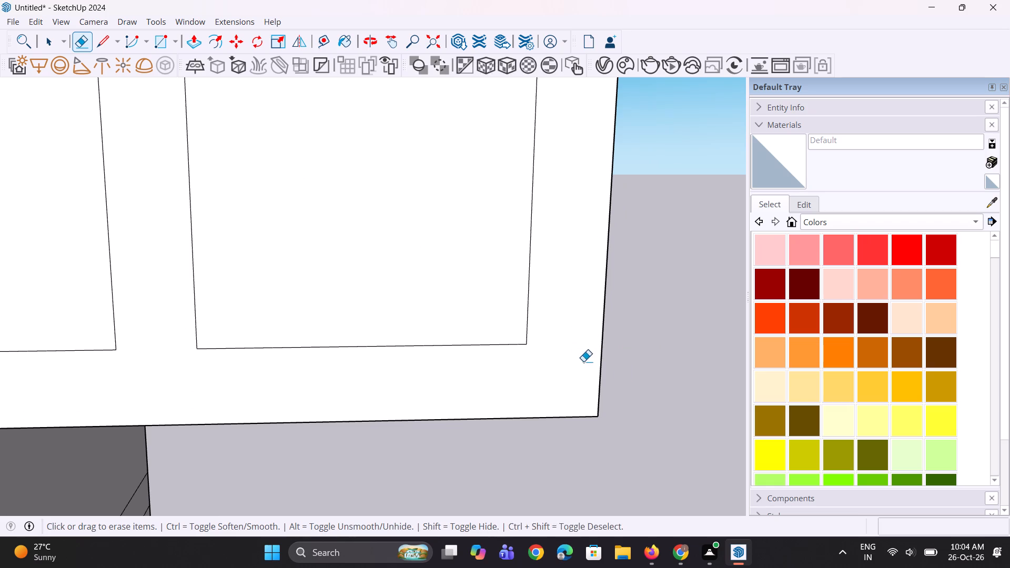
{"action": "scroll", "coordinate": [664, 414], "scroll_direction": "down", "scroll_amount": 11}
Pull the merged window frame forward about 2 1/16" so the three panes sit recessed.
{"action": "scroll", "coordinate": [623, 367], "scroll_direction": "up", "scroll_amount": 1}
{"action": "middle_click_drag", "start_coordinate": [612, 369], "coordinate": [530, 413]}
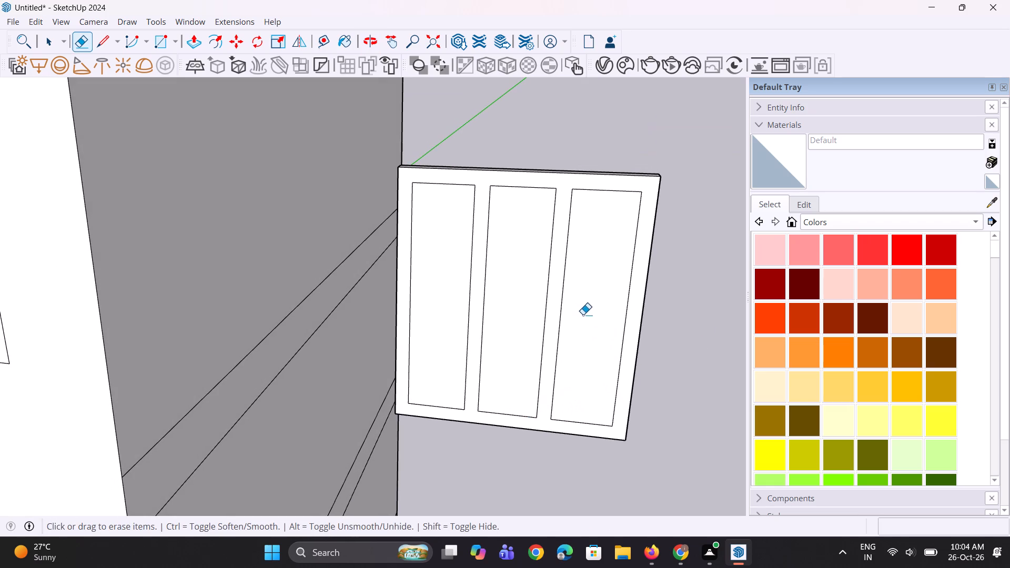
{"action": "key", "text": "p"}
{"action": "scroll", "coordinate": [640, 226], "scroll_direction": "up", "scroll_amount": 2}
{"action": "left_click", "coordinate": [643, 224]}
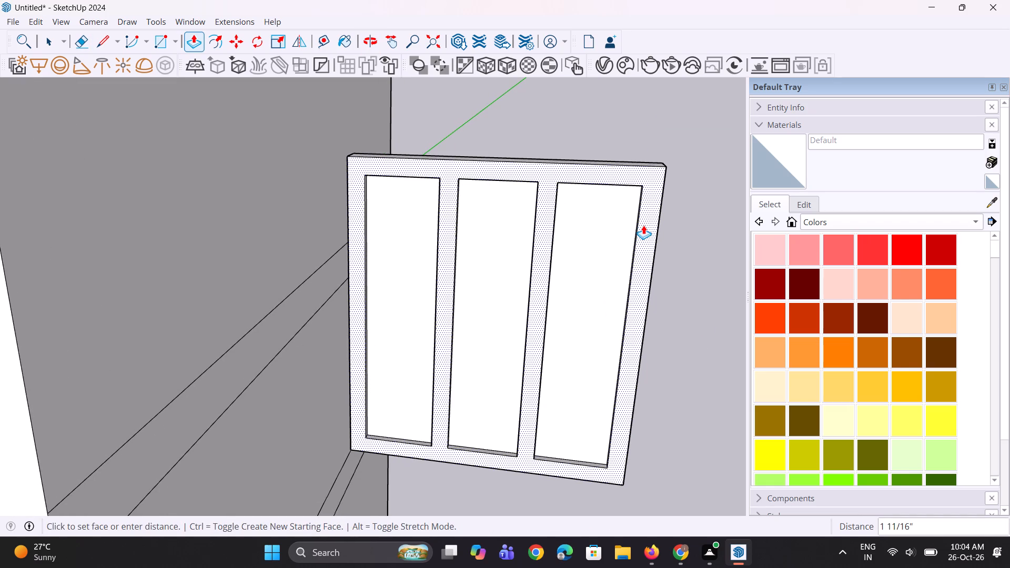
{"action": "left_click", "coordinate": [643, 226]}
{"action": "middle_click_drag", "start_coordinate": [556, 348], "coordinate": [576, 340]}
{"action": "scroll", "coordinate": [576, 340], "scroll_direction": "down", "scroll_amount": 2}
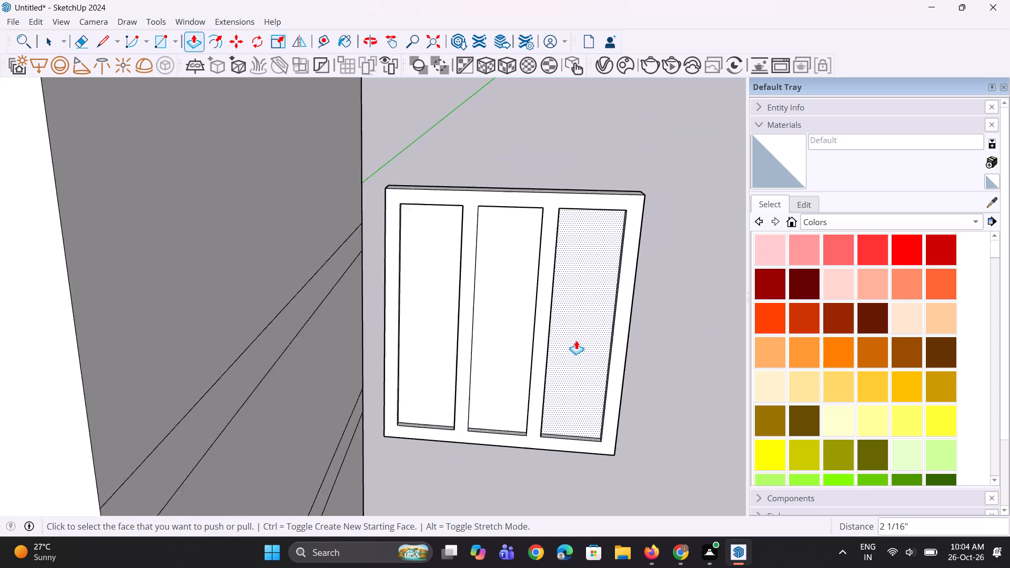
{"action": "scroll", "coordinate": [576, 340], "scroll_direction": "down", "scroll_amount": 6}
{"action": "key", "text": "space"}
{"action": "key", "text": "space"}
Paint the three window panes with Translucent Glass Gray from the Glass and Mirrors materials.
{"action": "left_click", "coordinate": [800, 208]}
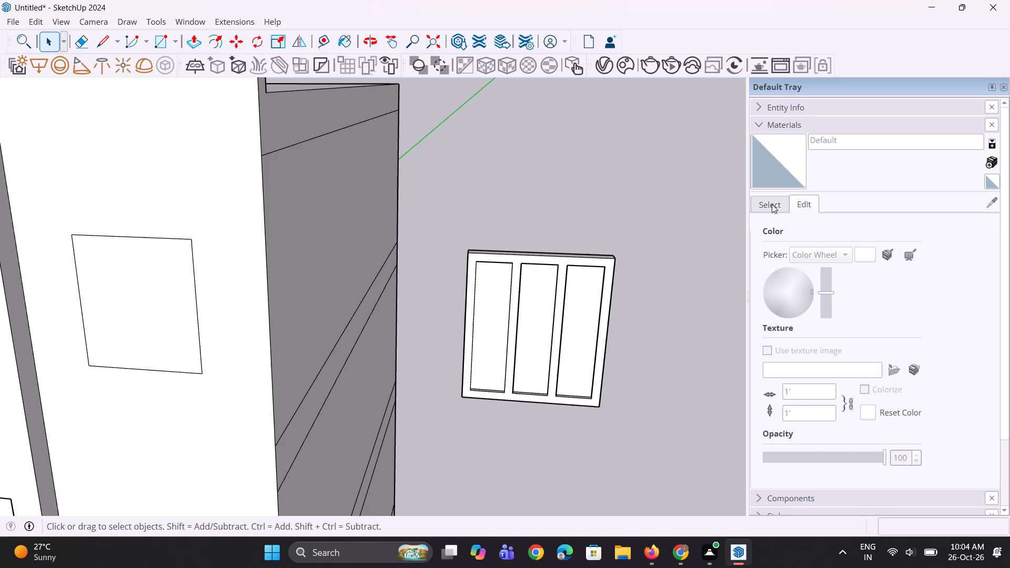
{"action": "left_click", "coordinate": [772, 204]}
{"action": "left_click", "coordinate": [813, 226]}
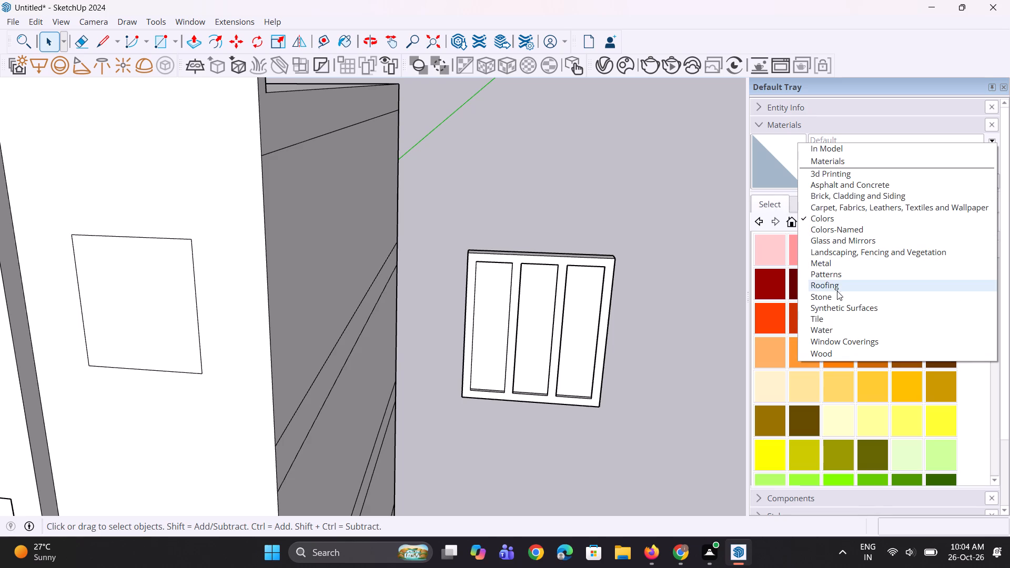
{"action": "left_click", "coordinate": [859, 241]}
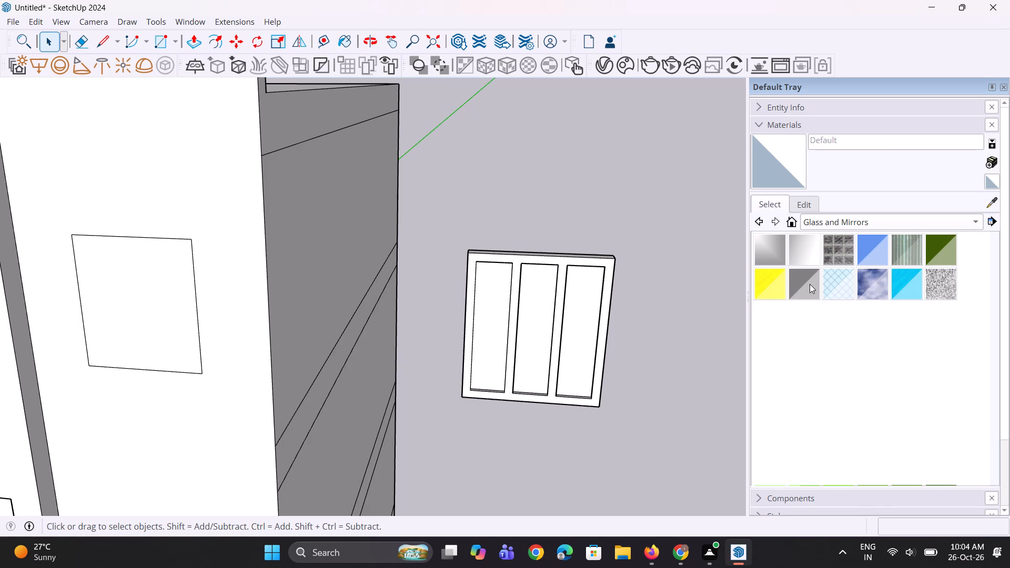
{"action": "left_click", "coordinate": [810, 284]}
{"action": "scroll", "coordinate": [654, 319], "scroll_direction": "up", "scroll_amount": 3}
{"action": "left_click", "coordinate": [514, 346]}
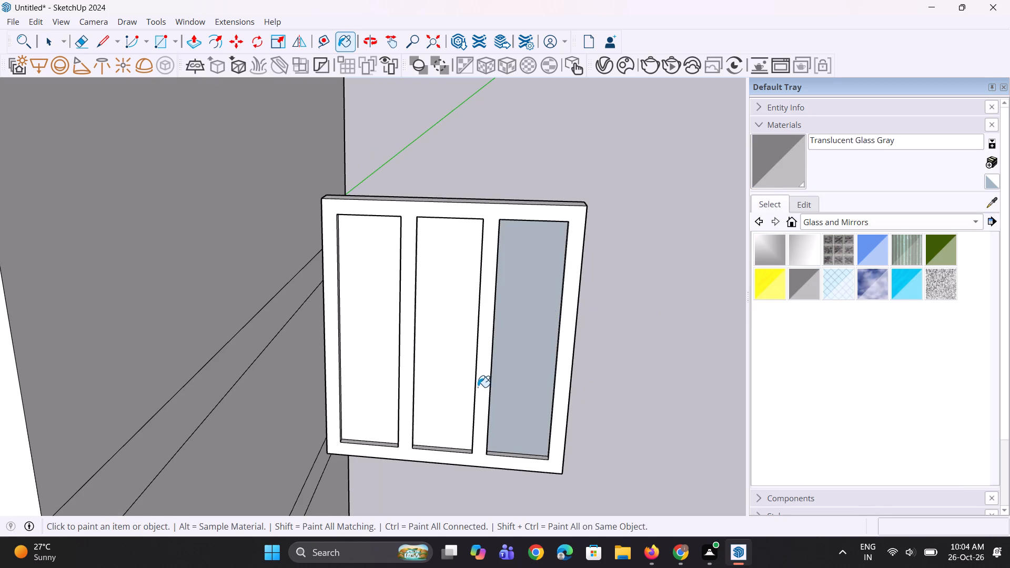
{"action": "left_click", "coordinate": [447, 397]}
{"action": "left_click", "coordinate": [386, 413]}
{"action": "scroll", "coordinate": [574, 382], "scroll_direction": "down", "scroll_amount": 6}
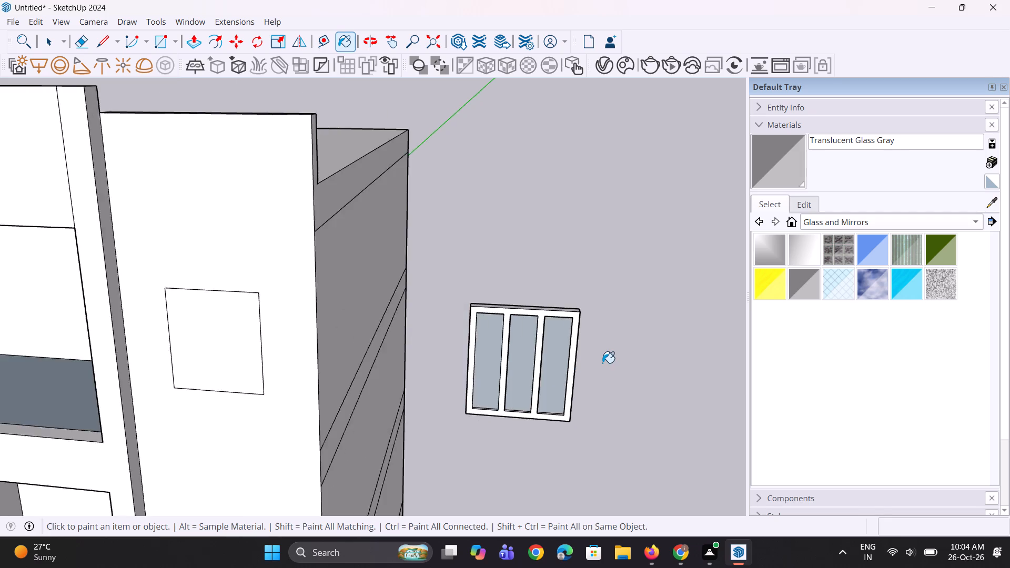
Paint the back face of the detached window panel with Translucent Glass Gray.
{"action": "scroll", "coordinate": [602, 363], "scroll_direction": "down", "scroll_amount": 4}
{"action": "middle_click_drag", "start_coordinate": [603, 362], "coordinate": [452, 453]}
{"action": "middle_click_drag", "start_coordinate": [618, 394], "coordinate": [515, 353]}
{"action": "scroll", "coordinate": [622, 321], "scroll_direction": "down", "scroll_amount": 6}
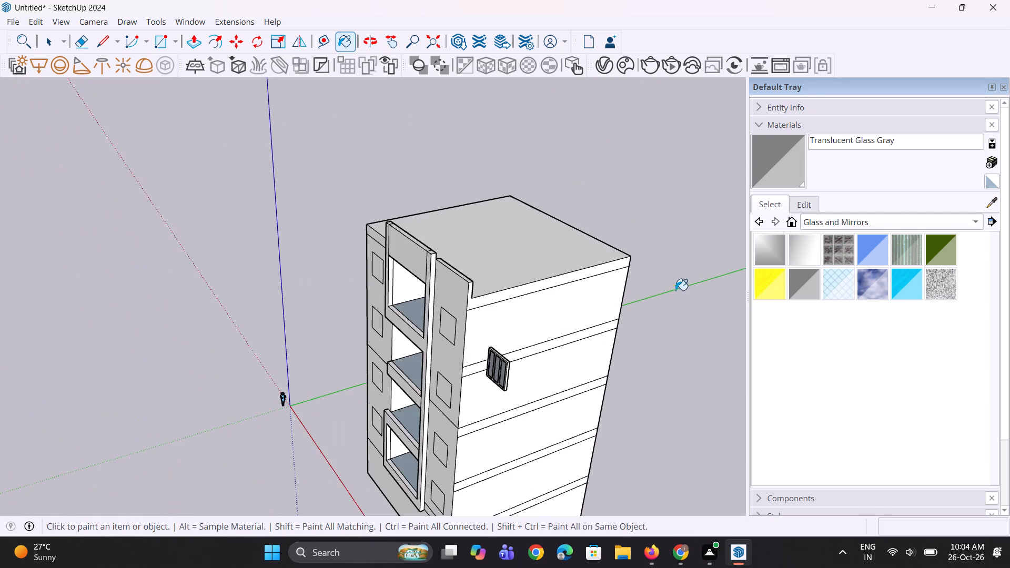
{"action": "middle_click_drag", "start_coordinate": [726, 357], "coordinate": [465, 403]}
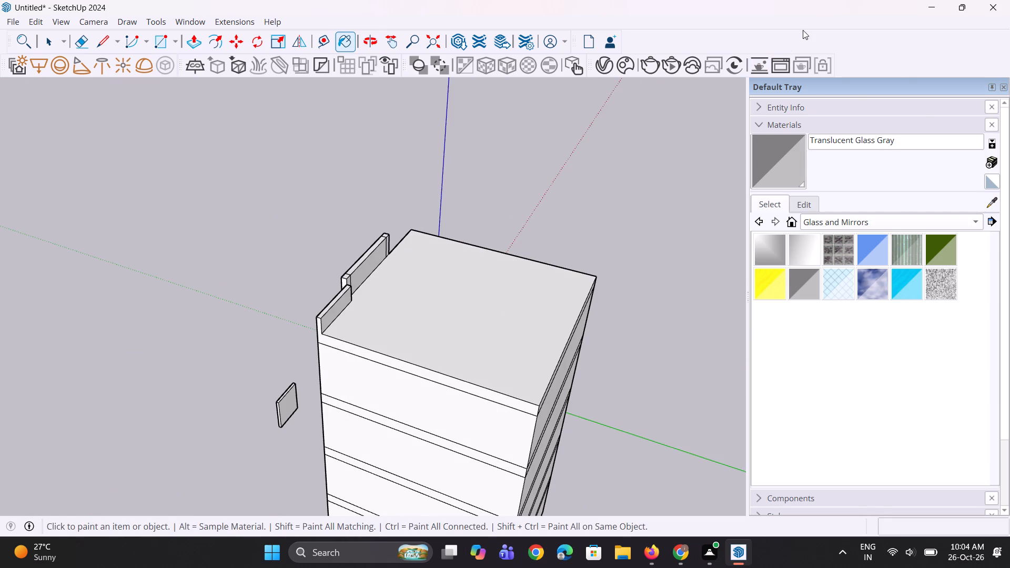
{"action": "scroll", "coordinate": [694, 239], "scroll_direction": "down", "scroll_amount": 4}
{"action": "scroll", "coordinate": [673, 293], "scroll_direction": "up", "scroll_amount": 1}
{"action": "middle_click_drag", "start_coordinate": [650, 337], "coordinate": [573, 248]}
{"action": "scroll", "coordinate": [384, 417], "scroll_direction": "up", "scroll_amount": 5}
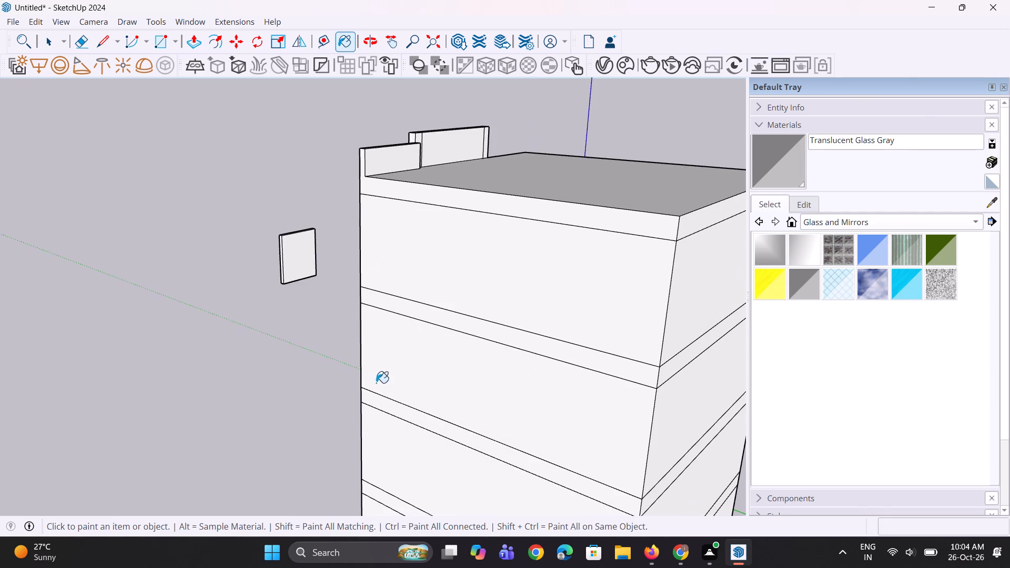
{"action": "scroll", "coordinate": [350, 276], "scroll_direction": "up", "scroll_amount": 1}
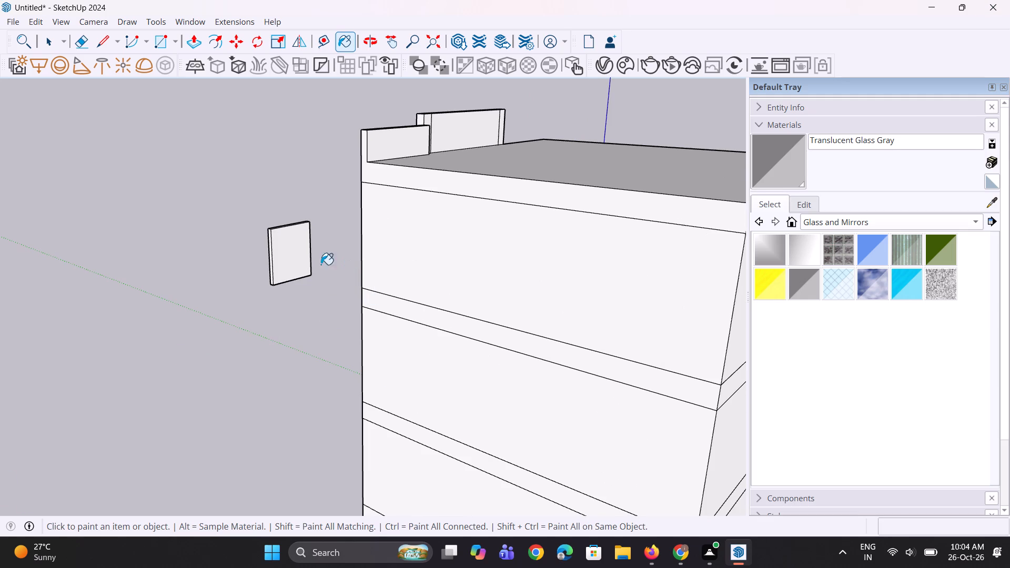
{"action": "left_click", "coordinate": [292, 261]}
{"action": "middle_click_drag", "start_coordinate": [139, 406], "coordinate": [480, 414]}
{"action": "scroll", "coordinate": [299, 463], "scroll_direction": "down", "scroll_amount": 5}
{"action": "middle_click_drag", "start_coordinate": [300, 419], "coordinate": [522, 405]}
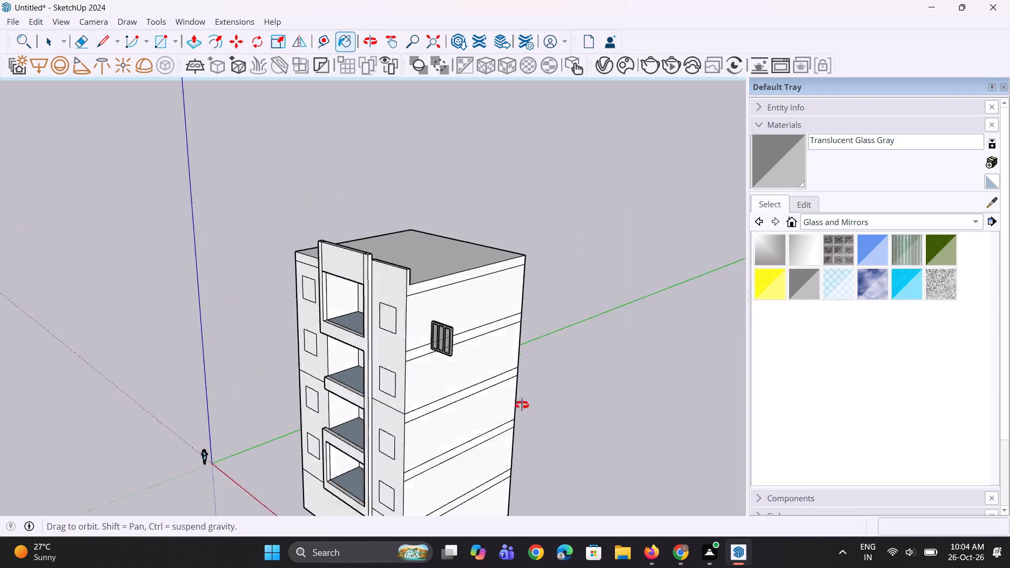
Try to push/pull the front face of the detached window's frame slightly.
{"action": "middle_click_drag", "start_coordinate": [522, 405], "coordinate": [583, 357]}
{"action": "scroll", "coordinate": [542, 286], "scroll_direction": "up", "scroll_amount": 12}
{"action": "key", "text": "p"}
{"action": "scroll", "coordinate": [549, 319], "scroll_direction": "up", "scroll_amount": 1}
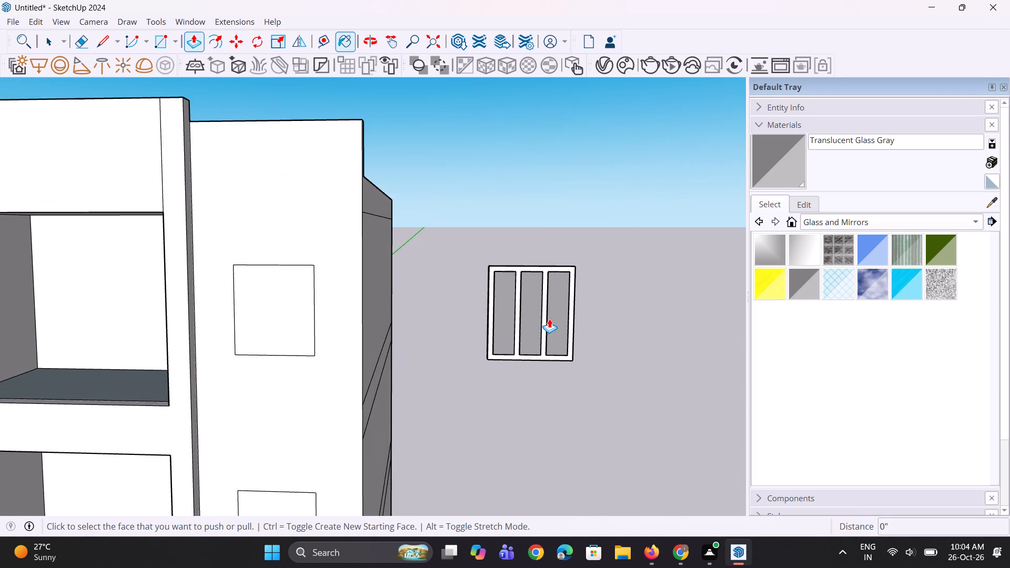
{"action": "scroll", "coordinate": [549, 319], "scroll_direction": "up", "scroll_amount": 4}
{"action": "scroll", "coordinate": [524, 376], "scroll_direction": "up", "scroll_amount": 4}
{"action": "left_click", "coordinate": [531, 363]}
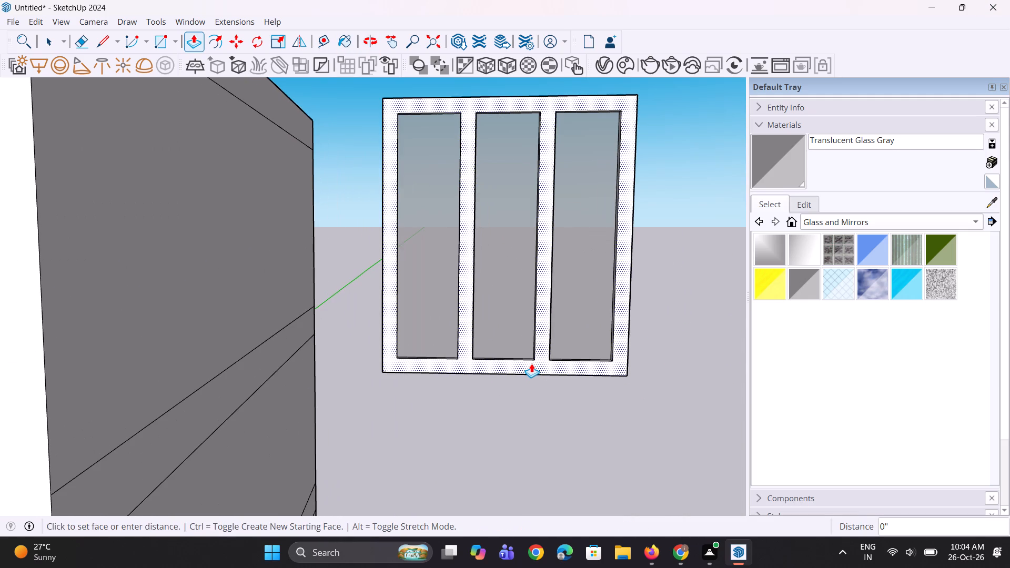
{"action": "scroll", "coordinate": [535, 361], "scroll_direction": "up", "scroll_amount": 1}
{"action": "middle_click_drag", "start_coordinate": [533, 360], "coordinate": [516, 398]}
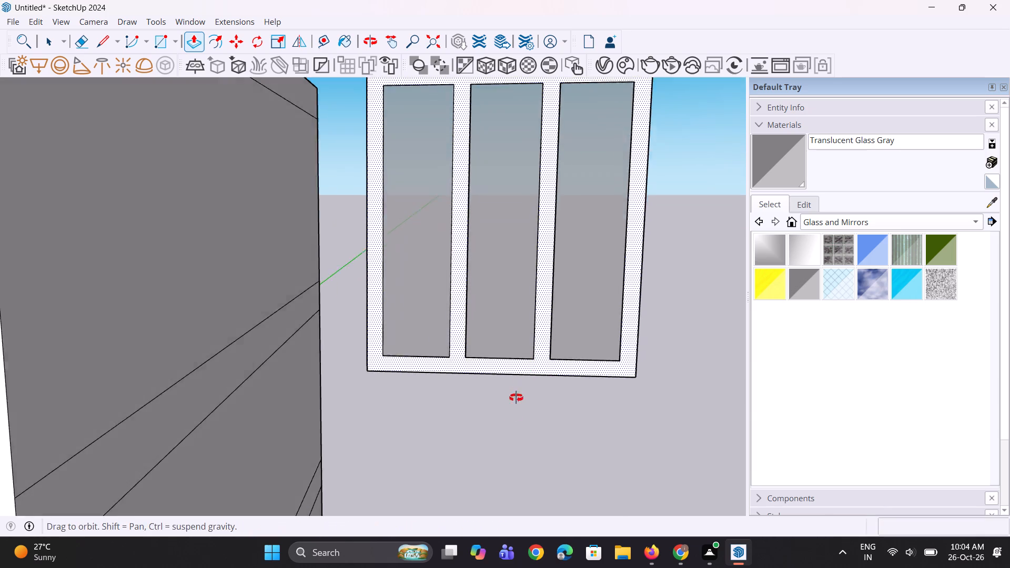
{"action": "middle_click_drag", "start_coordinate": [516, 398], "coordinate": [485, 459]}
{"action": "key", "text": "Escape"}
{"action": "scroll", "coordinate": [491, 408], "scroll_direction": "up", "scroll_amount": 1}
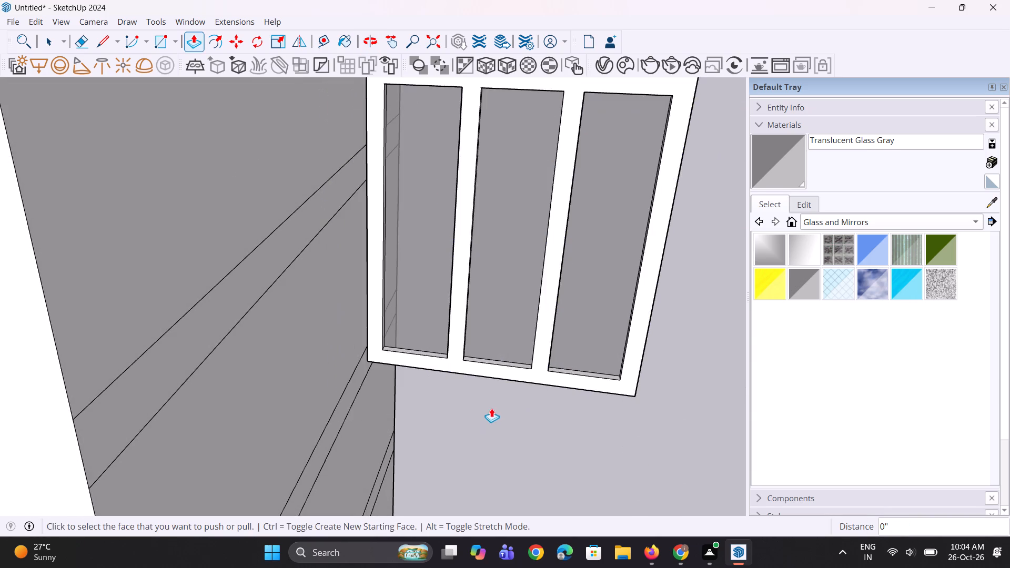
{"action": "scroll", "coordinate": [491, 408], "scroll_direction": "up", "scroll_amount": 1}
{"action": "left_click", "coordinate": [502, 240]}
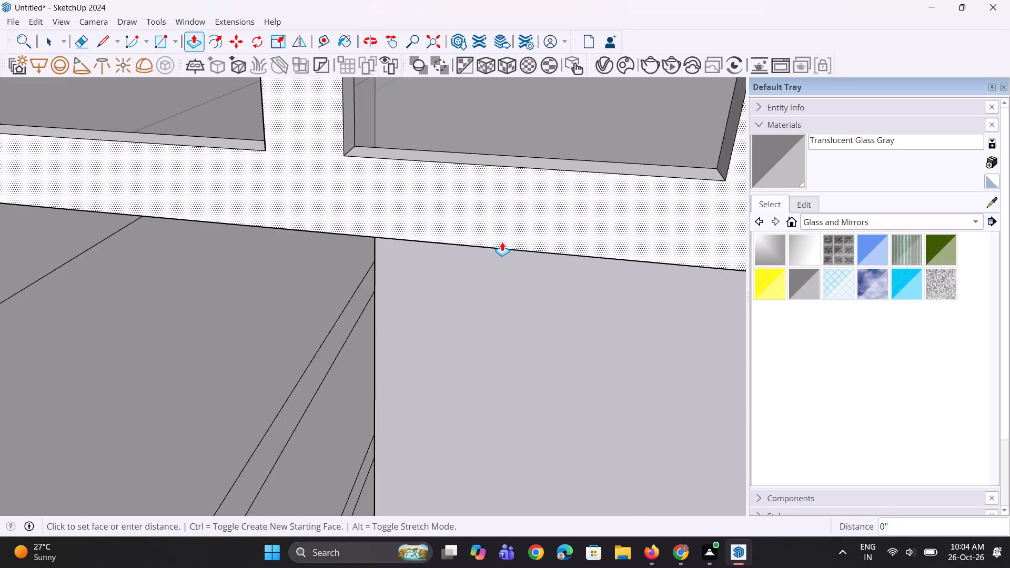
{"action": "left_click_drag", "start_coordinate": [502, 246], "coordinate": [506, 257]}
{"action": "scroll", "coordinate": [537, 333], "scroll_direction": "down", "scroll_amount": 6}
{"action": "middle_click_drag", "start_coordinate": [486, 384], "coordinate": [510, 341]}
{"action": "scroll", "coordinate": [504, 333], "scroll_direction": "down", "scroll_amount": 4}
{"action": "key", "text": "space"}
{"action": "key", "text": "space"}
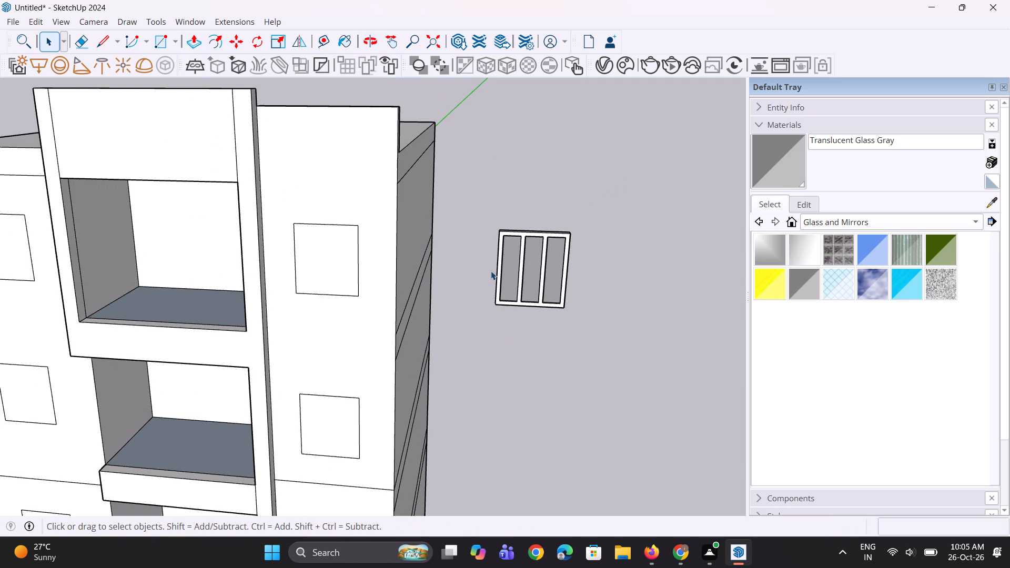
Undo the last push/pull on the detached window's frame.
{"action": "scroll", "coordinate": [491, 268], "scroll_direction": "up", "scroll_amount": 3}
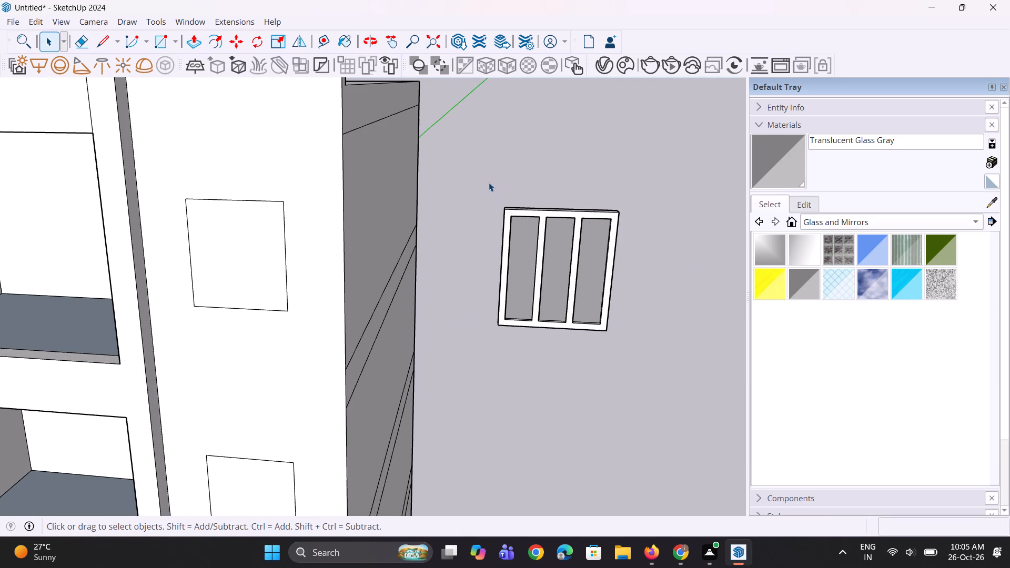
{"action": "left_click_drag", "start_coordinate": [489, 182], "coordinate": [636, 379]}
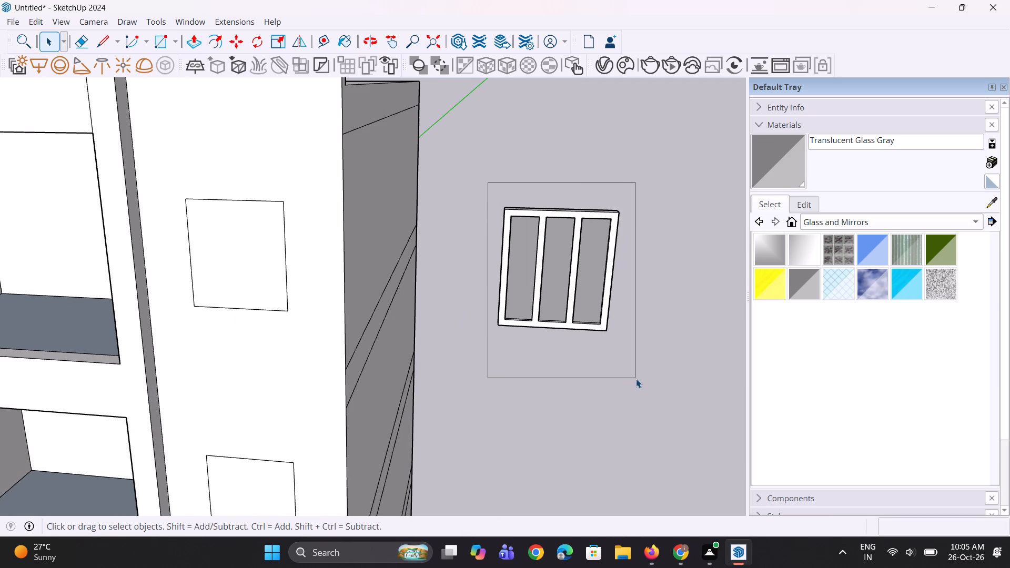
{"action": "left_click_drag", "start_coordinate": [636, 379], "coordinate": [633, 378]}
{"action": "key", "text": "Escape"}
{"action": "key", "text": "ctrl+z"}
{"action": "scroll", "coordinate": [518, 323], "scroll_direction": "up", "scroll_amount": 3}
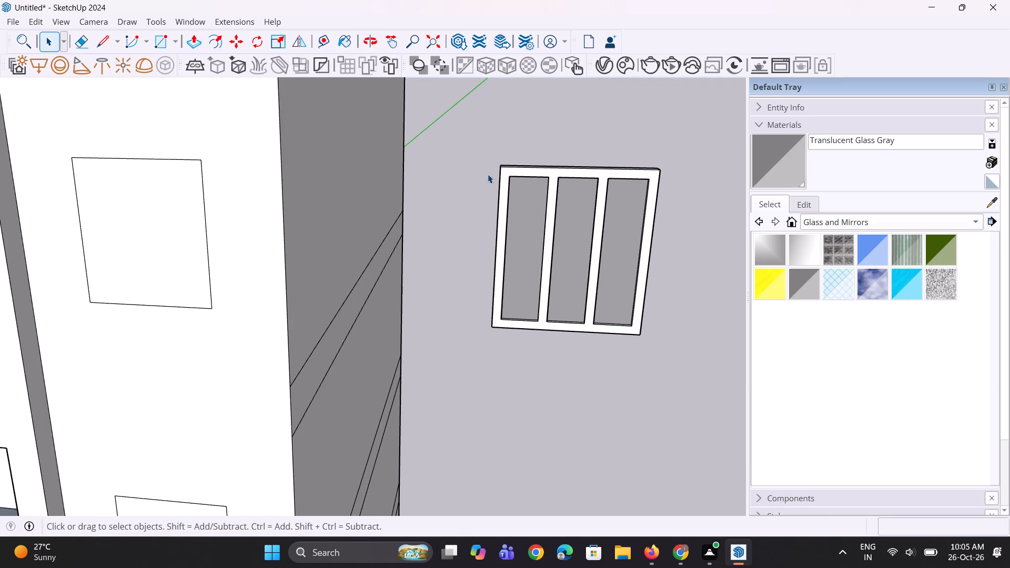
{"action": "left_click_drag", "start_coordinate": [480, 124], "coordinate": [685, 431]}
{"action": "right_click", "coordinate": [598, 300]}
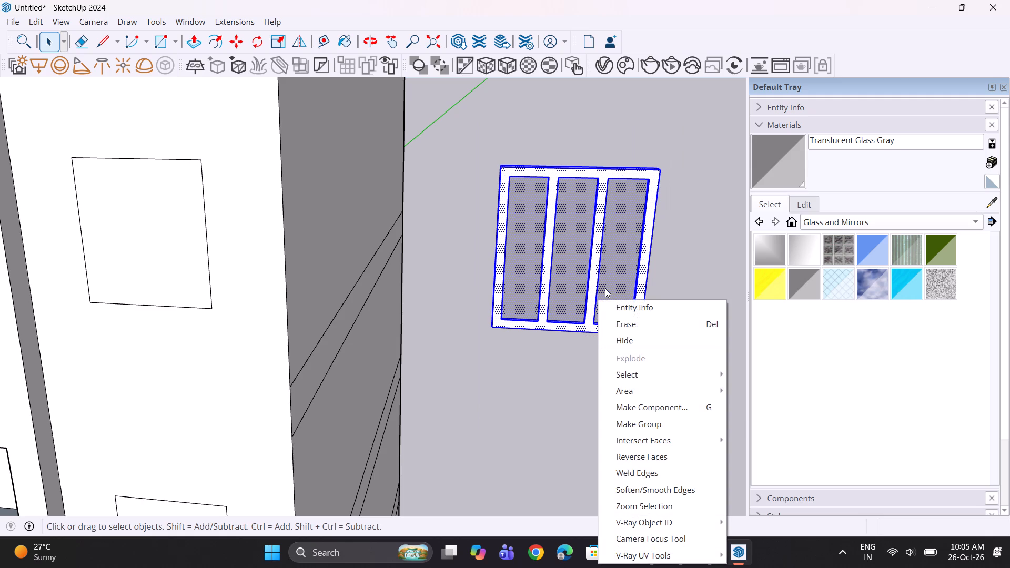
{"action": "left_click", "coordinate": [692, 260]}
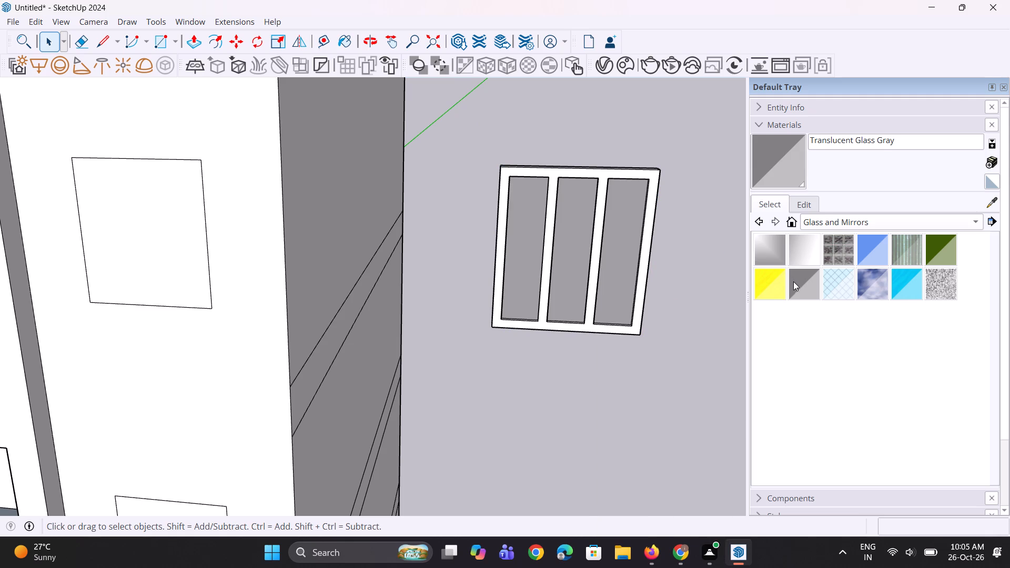
Darken the Translucent Glass Gray material's color and set its opacity to 55.
{"action": "left_click", "coordinate": [813, 203]}
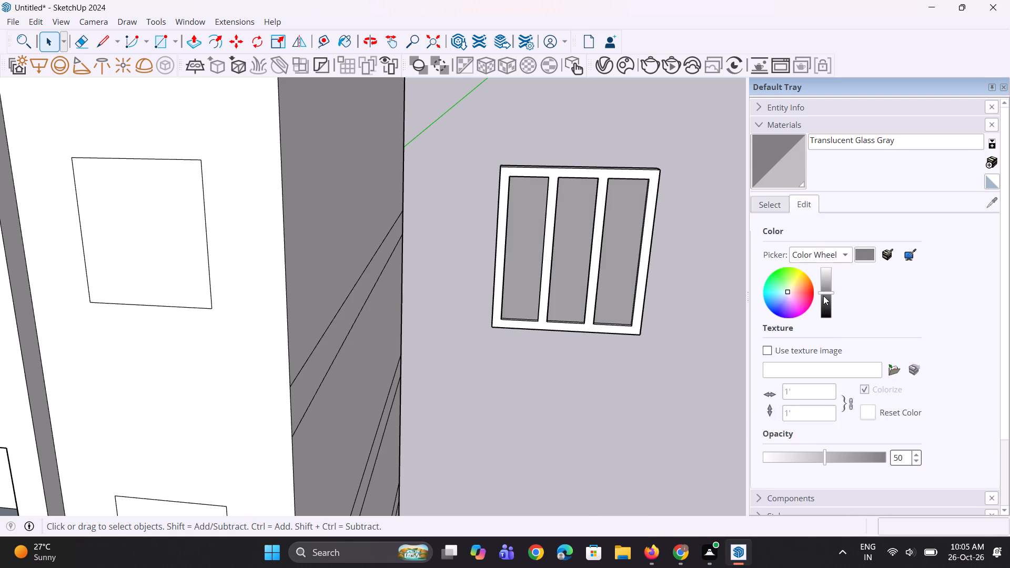
{"action": "left_click_drag", "start_coordinate": [823, 296], "coordinate": [824, 297]}
{"action": "left_click_drag", "start_coordinate": [824, 297], "coordinate": [825, 300]}
{"action": "left_click_drag", "start_coordinate": [825, 300], "coordinate": [825, 300]}
{"action": "left_click_drag", "start_coordinate": [825, 461], "coordinate": [821, 461]}
{"action": "left_click_drag", "start_coordinate": [821, 461], "coordinate": [831, 462]}
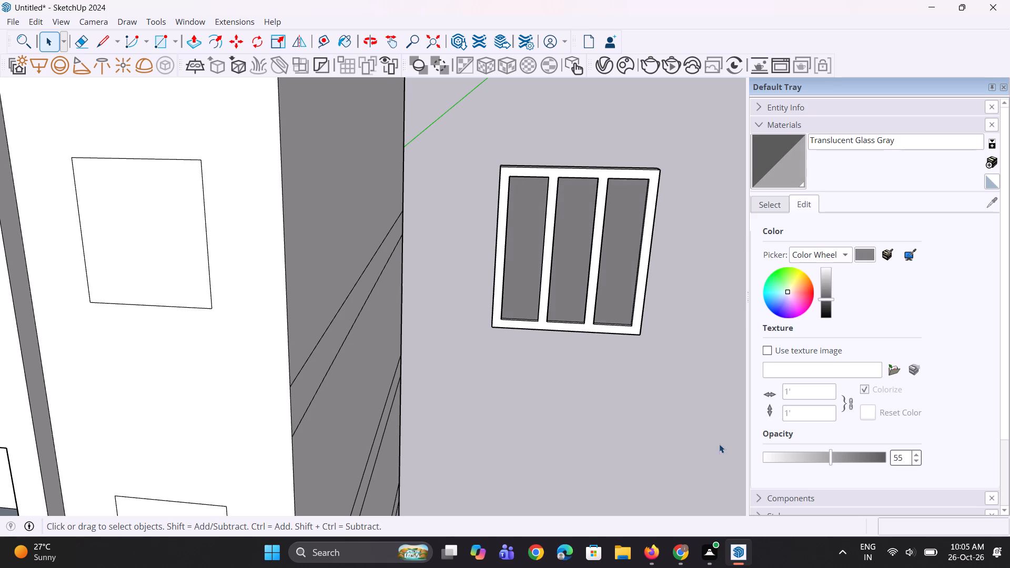
Group all the geometry of the detached three-pane window.
{"action": "middle_click_drag", "start_coordinate": [507, 418], "coordinate": [483, 330]}
{"action": "scroll", "coordinate": [518, 397], "scroll_direction": "down", "scroll_amount": 6}
{"action": "middle_click_drag", "start_coordinate": [476, 341], "coordinate": [519, 348]}
{"action": "scroll", "coordinate": [498, 266], "scroll_direction": "up", "scroll_amount": 2}
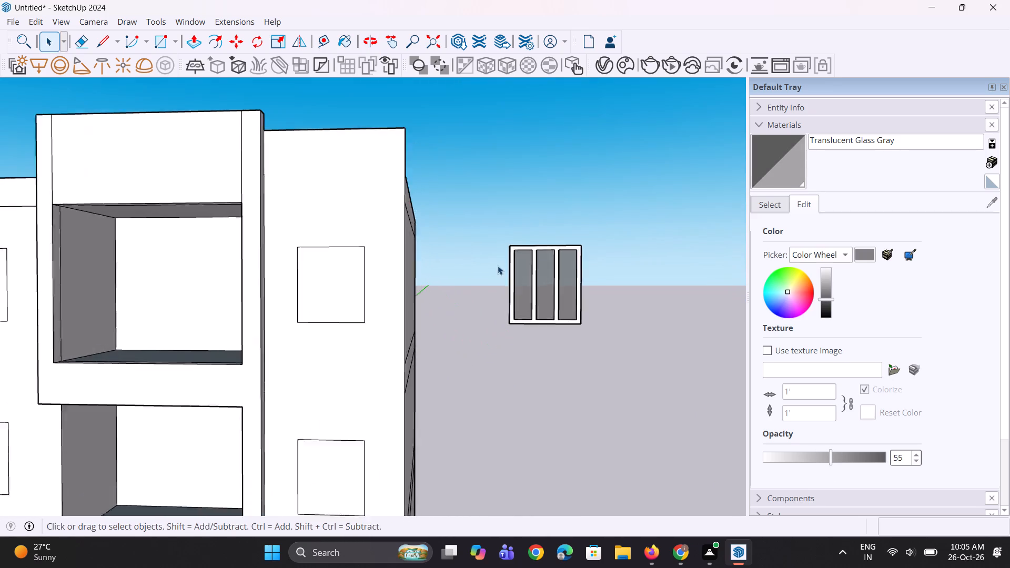
{"action": "scroll", "coordinate": [498, 266], "scroll_direction": "up", "scroll_amount": 2}
{"action": "left_click_drag", "start_coordinate": [491, 210], "coordinate": [658, 441]}
{"action": "right_click", "coordinate": [569, 329]}
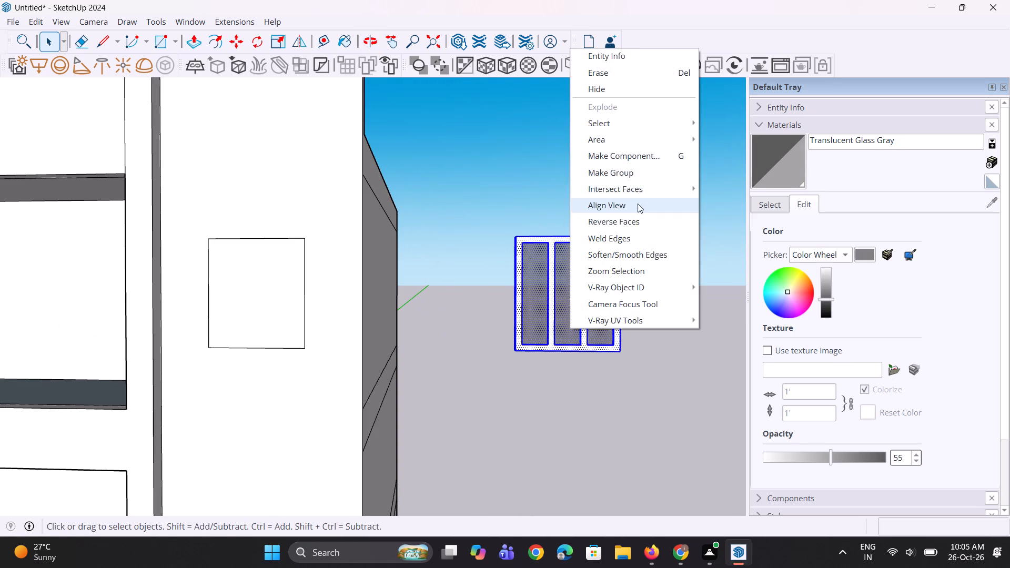
{"action": "left_click", "coordinate": [640, 169]}
Offset the top window outline on the tower's right side strip outward by about 7 3/16".
{"action": "scroll", "coordinate": [637, 401], "scroll_direction": "down", "scroll_amount": 14}
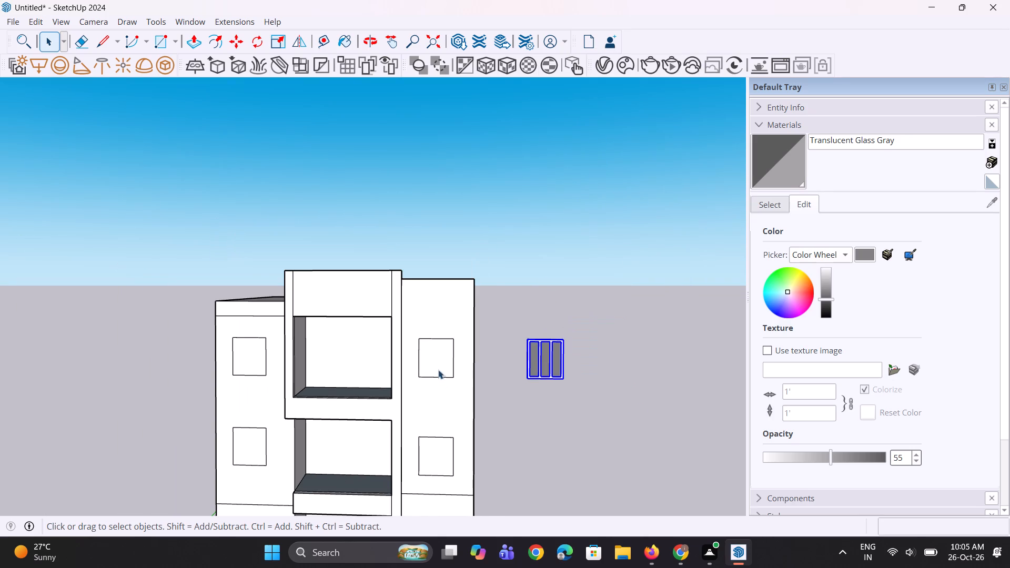
{"action": "left_click", "coordinate": [446, 361]}
{"action": "scroll", "coordinate": [436, 351], "scroll_direction": "up", "scroll_amount": 6}
{"action": "key", "text": "f"}
{"action": "scroll", "coordinate": [420, 363], "scroll_direction": "up", "scroll_amount": 2}
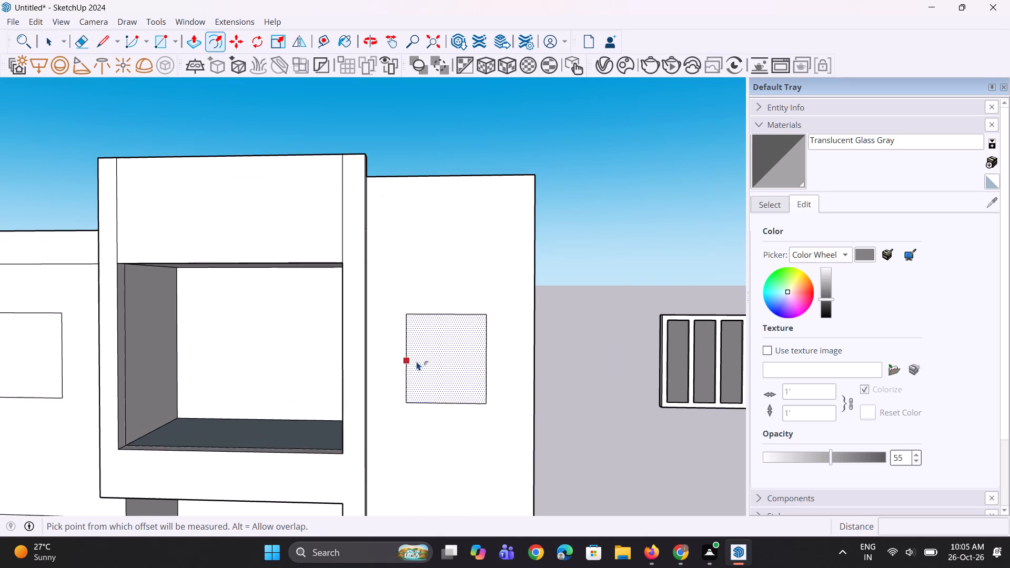
{"action": "left_click", "coordinate": [414, 360]}
{"action": "left_click", "coordinate": [398, 354]}
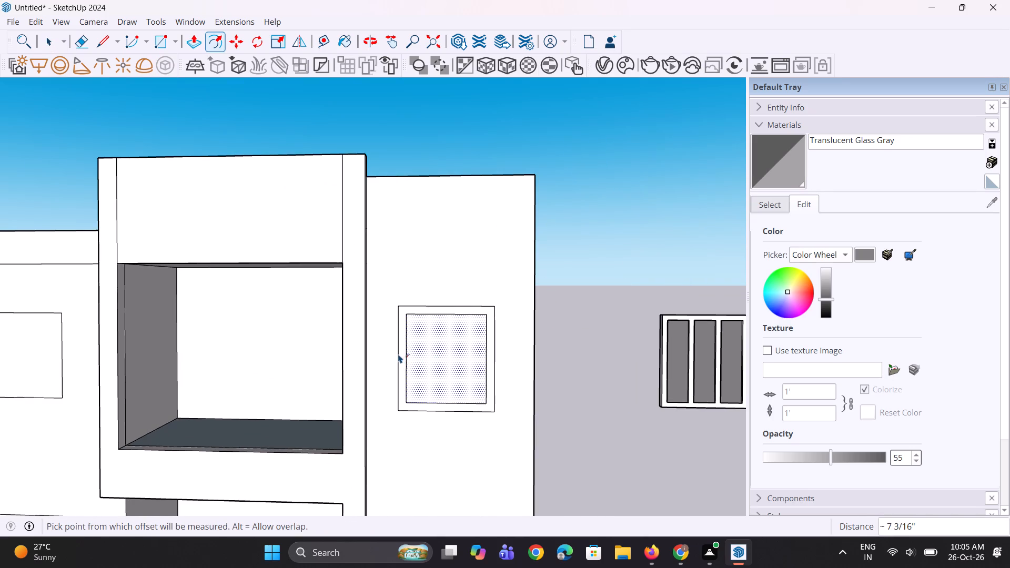
{"action": "scroll", "coordinate": [452, 348], "scroll_direction": "down", "scroll_amount": 10}
{"action": "key", "text": "space"}
{"action": "key", "text": "space"}
Repeat the 7 3/16" outward offset on the second and third window outlines from the top of the right side strip.
{"action": "left_click", "coordinate": [435, 431]}
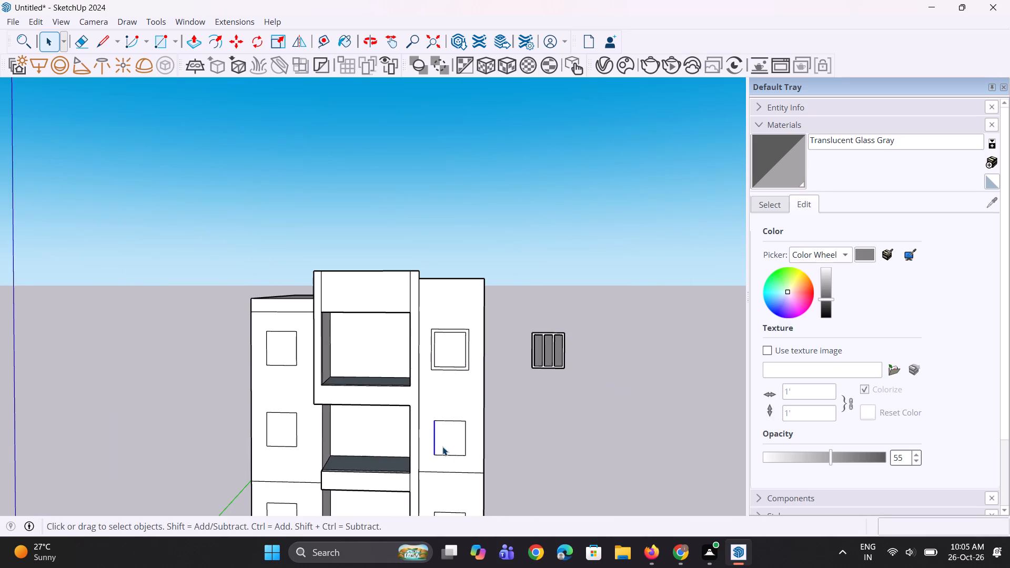
{"action": "left_click", "coordinate": [442, 447]}
{"action": "scroll", "coordinate": [439, 447], "scroll_direction": "up", "scroll_amount": 4}
{"action": "key", "text": "f"}
{"action": "double_click", "coordinate": [426, 428]}
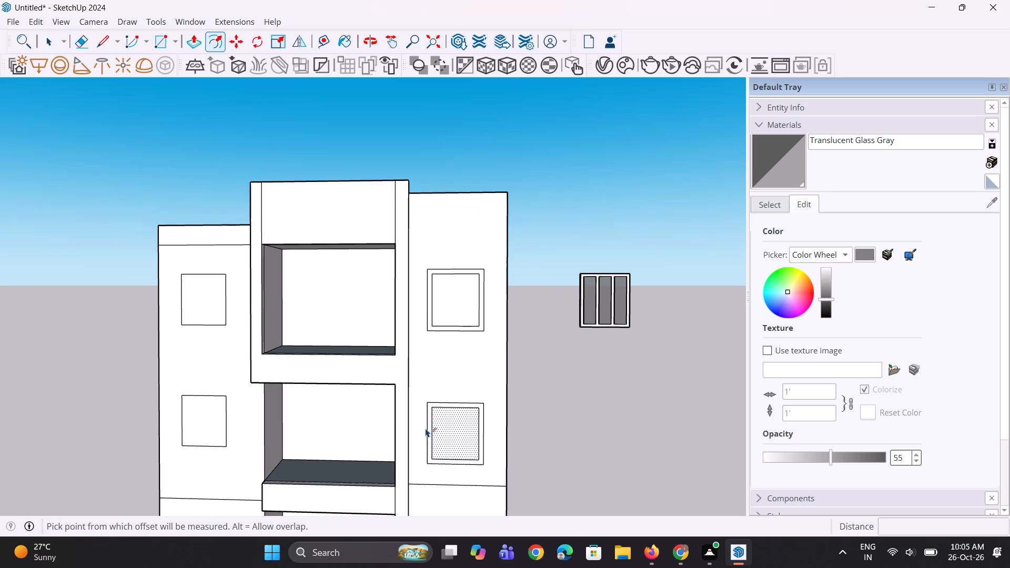
{"action": "scroll", "coordinate": [441, 390], "scroll_direction": "down", "scroll_amount": 10}
{"action": "scroll", "coordinate": [448, 425], "scroll_direction": "up", "scroll_amount": 5}
{"action": "key", "text": "space"}
{"action": "left_click", "coordinate": [448, 480]}
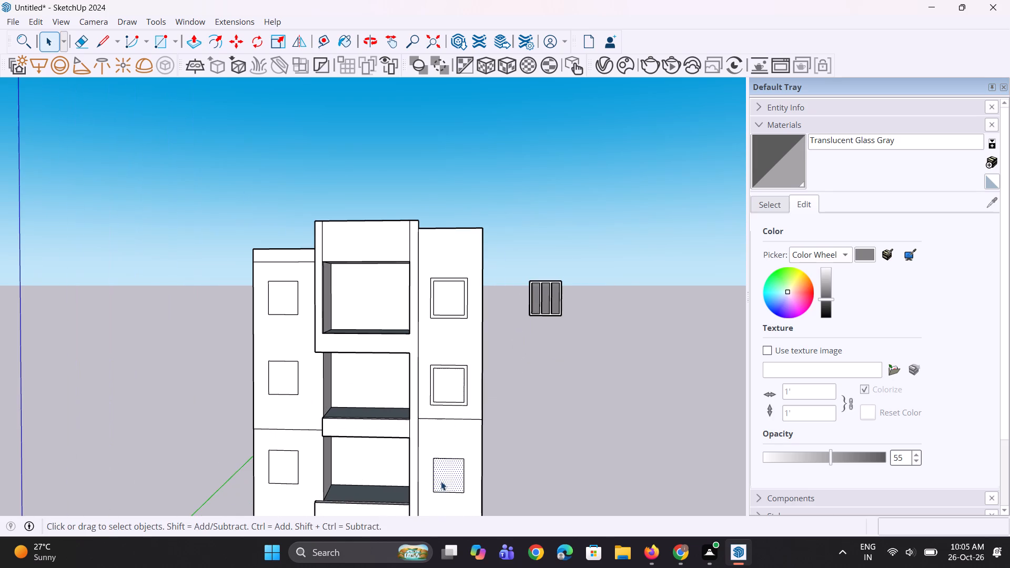
{"action": "scroll", "coordinate": [431, 496], "scroll_direction": "up", "scroll_amount": 4}
{"action": "key", "text": "f"}
{"action": "double_click", "coordinate": [430, 469]}
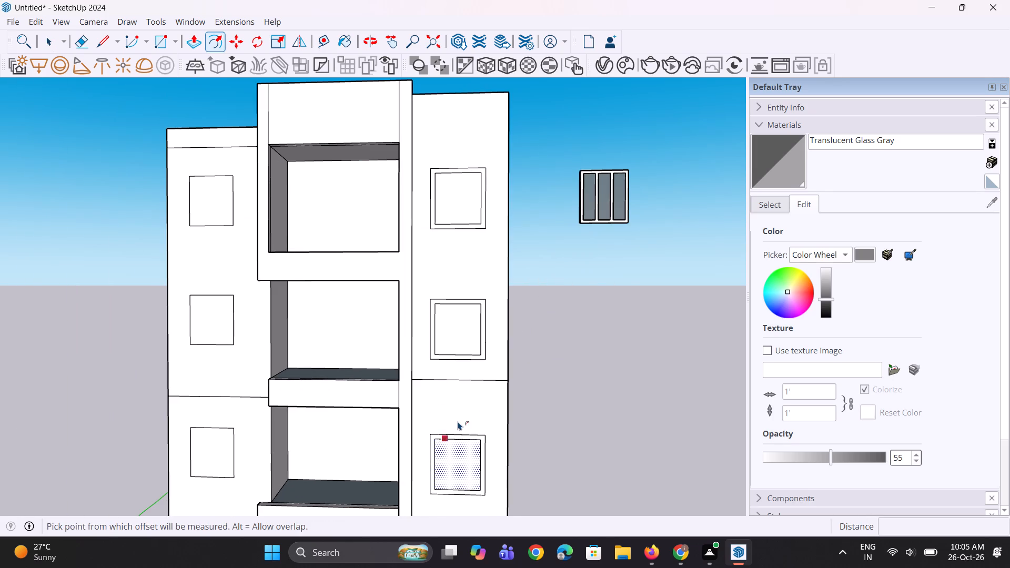
{"action": "scroll", "coordinate": [458, 421], "scroll_direction": "down", "scroll_amount": 11}
{"action": "key", "text": "space"}
Repeat the 7 3/16" outward offset on the lowest window outline of the right side strip.
{"action": "left_click", "coordinate": [532, 429]}
{"action": "scroll", "coordinate": [428, 515], "scroll_direction": "up", "scroll_amount": 8}
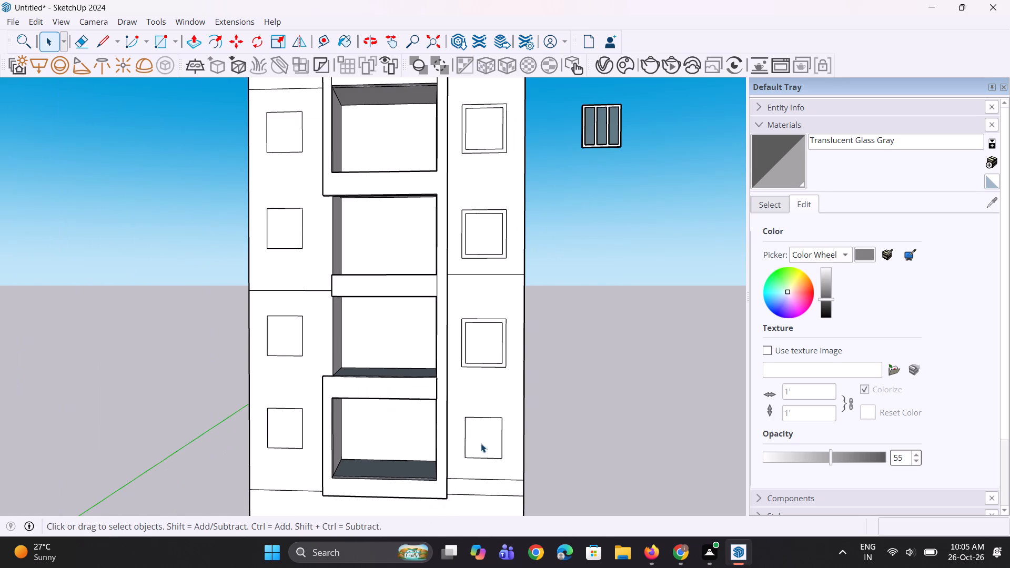
{"action": "left_click", "coordinate": [481, 443]}
{"action": "scroll", "coordinate": [461, 438], "scroll_direction": "up", "scroll_amount": 3}
{"action": "key", "text": "f"}
{"action": "double_click", "coordinate": [452, 432]}
{"action": "key", "text": "space"}
{"action": "key", "text": "space"}
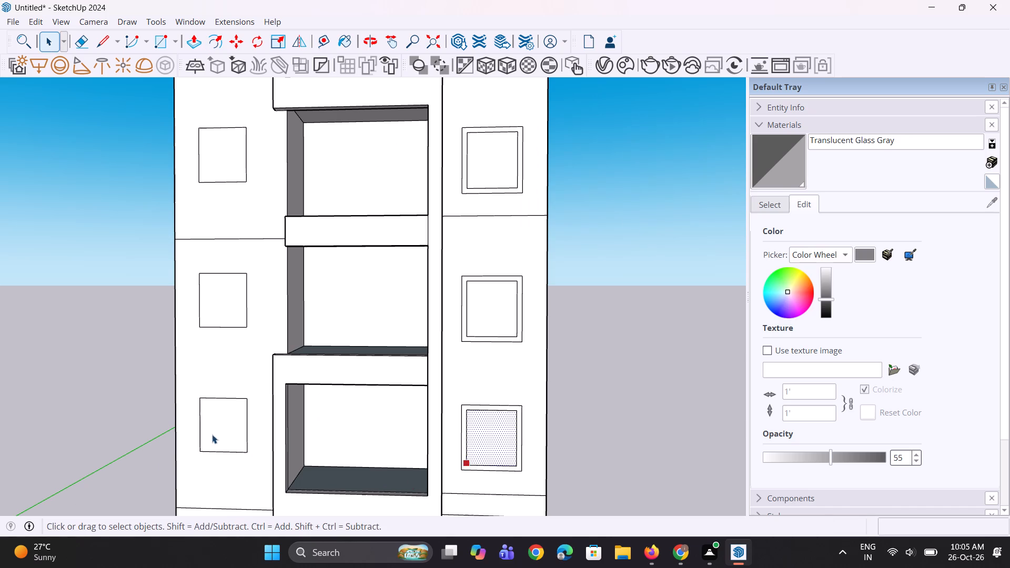
Repeat the 7 3/16" outward offset on the two lower window outlines of the left side strip.
{"action": "left_click", "coordinate": [223, 427]}
{"action": "scroll", "coordinate": [210, 425], "scroll_direction": "up", "scroll_amount": 2}
{"action": "key", "text": "f"}
{"action": "double_click", "coordinate": [205, 423]}
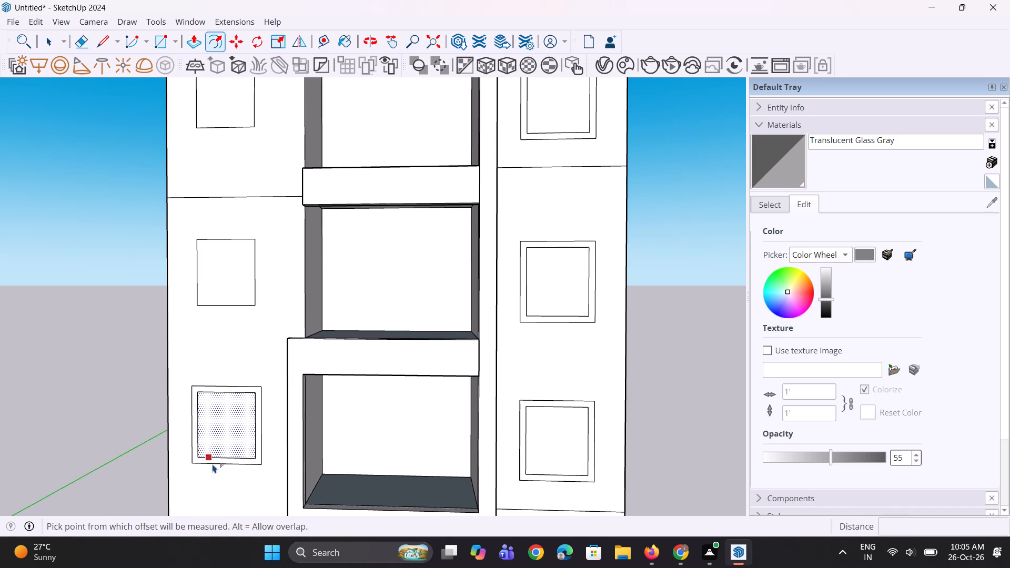
{"action": "scroll", "coordinate": [213, 464], "scroll_direction": "down", "scroll_amount": 5}
{"action": "key", "text": "space"}
{"action": "left_click", "coordinate": [217, 342]}
{"action": "scroll", "coordinate": [215, 340], "scroll_direction": "up", "scroll_amount": 5}
{"action": "key", "text": "f"}
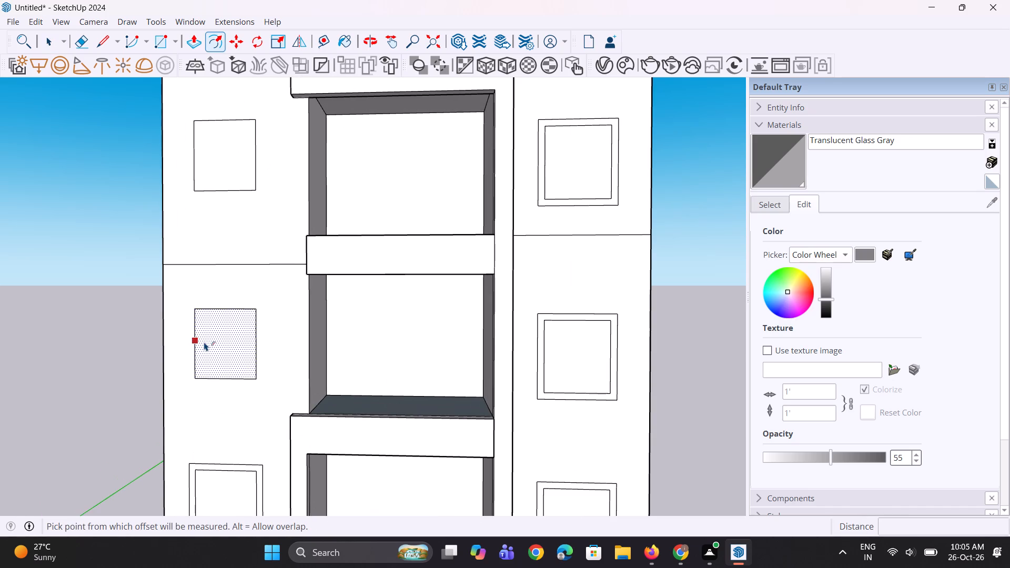
{"action": "double_click", "coordinate": [204, 342]}
{"action": "scroll", "coordinate": [230, 520], "scroll_direction": "down", "scroll_amount": 5}
{"action": "key", "text": "space"}
{"action": "key", "text": "space"}
Repeat the 7 3/16" outward offset on the two upper window outlines of the left side strip.
{"action": "scroll", "coordinate": [242, 474], "scroll_direction": "down", "scroll_amount": 5}
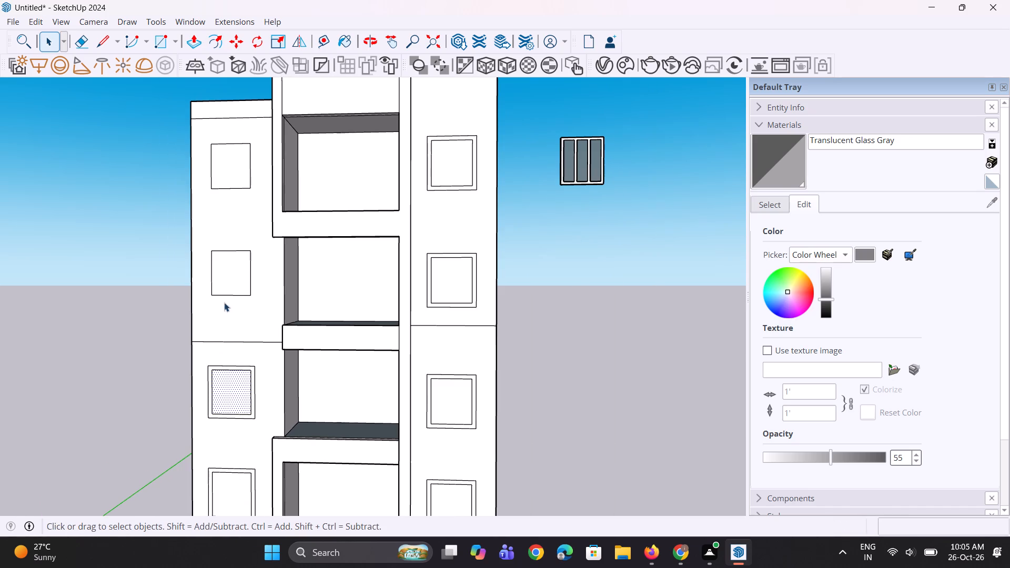
{"action": "left_click", "coordinate": [229, 281]}
{"action": "scroll", "coordinate": [213, 220], "scroll_direction": "up", "scroll_amount": 3}
{"action": "scroll", "coordinate": [213, 298], "scroll_direction": "up", "scroll_amount": 2}
{"action": "key", "text": "f"}
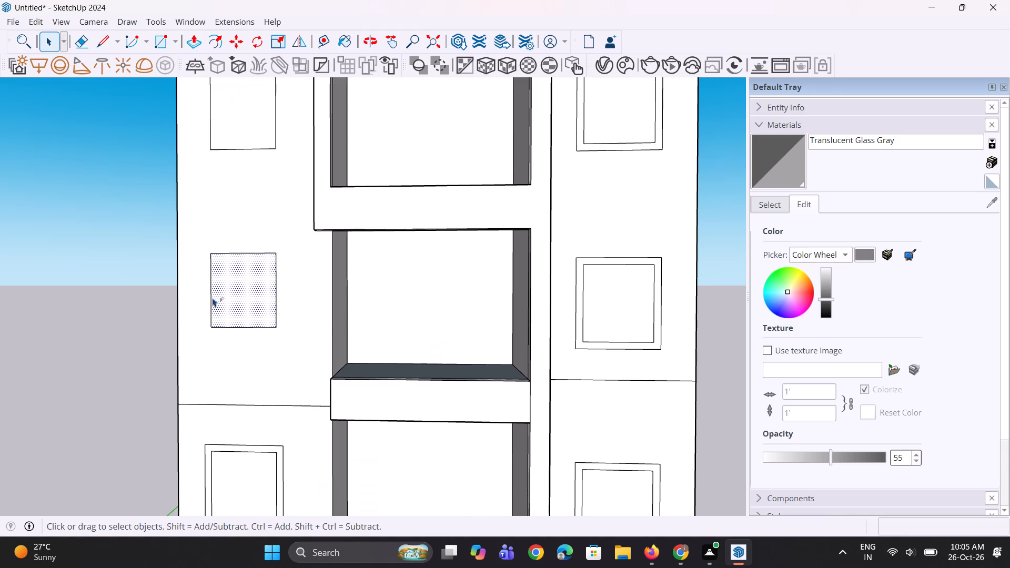
{"action": "double_click", "coordinate": [208, 297]}
{"action": "scroll", "coordinate": [217, 368], "scroll_direction": "down", "scroll_amount": 5}
{"action": "key", "text": "space"}
{"action": "key", "text": "space"}
{"action": "left_click", "coordinate": [221, 213]}
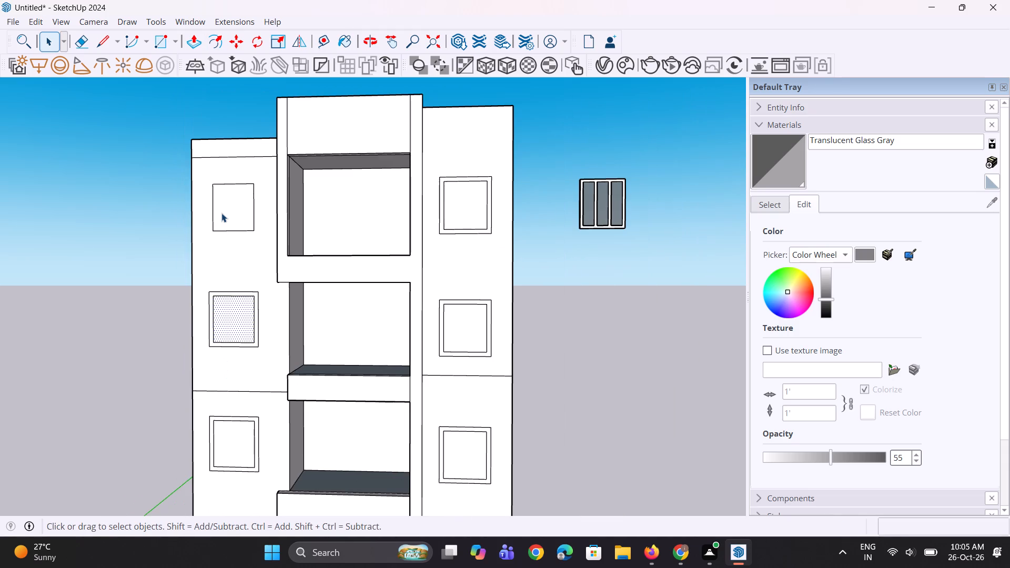
{"action": "scroll", "coordinate": [220, 210], "scroll_direction": "up", "scroll_amount": 5}
{"action": "key", "text": "f"}
{"action": "double_click", "coordinate": [204, 204]}
{"action": "scroll", "coordinate": [197, 275], "scroll_direction": "down", "scroll_amount": 10}
{"action": "middle_click_drag", "start_coordinate": [236, 323], "coordinate": [216, 397]}
{"action": "key", "text": "space"}
{"action": "key", "text": "space"}
Push the inner face of the right side strip's top window outline inward to form a recessed opening.
{"action": "middle_click_drag", "start_coordinate": [398, 254], "coordinate": [370, 257]}
{"action": "scroll", "coordinate": [371, 241], "scroll_direction": "up", "scroll_amount": 3}
{"action": "key", "text": "p"}
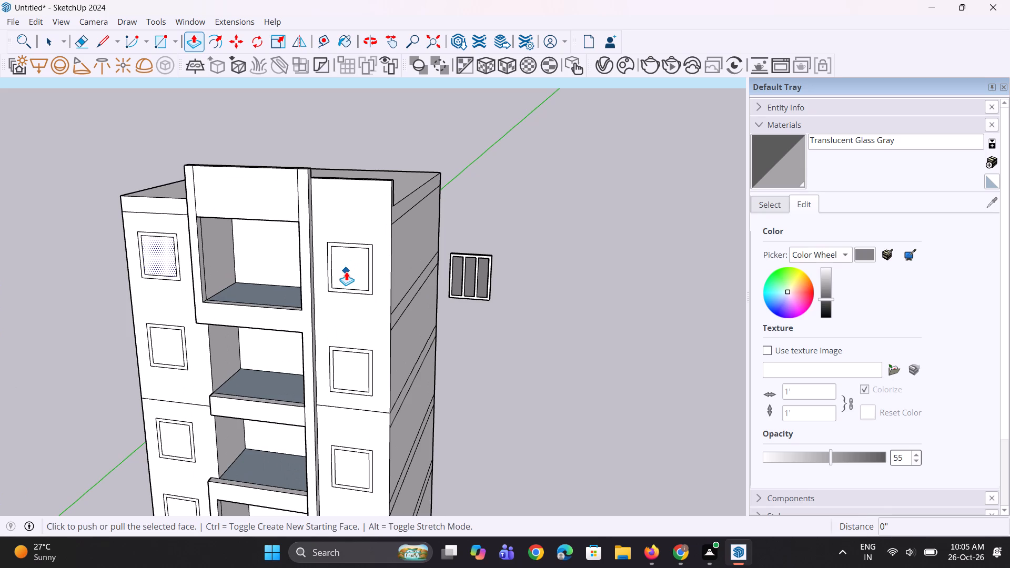
{"action": "key", "text": "space"}
{"action": "left_click", "coordinate": [346, 271]}
{"action": "scroll", "coordinate": [346, 271], "scroll_direction": "up", "scroll_amount": 1}
{"action": "key", "text": "p"}
{"action": "left_click", "coordinate": [346, 271]}
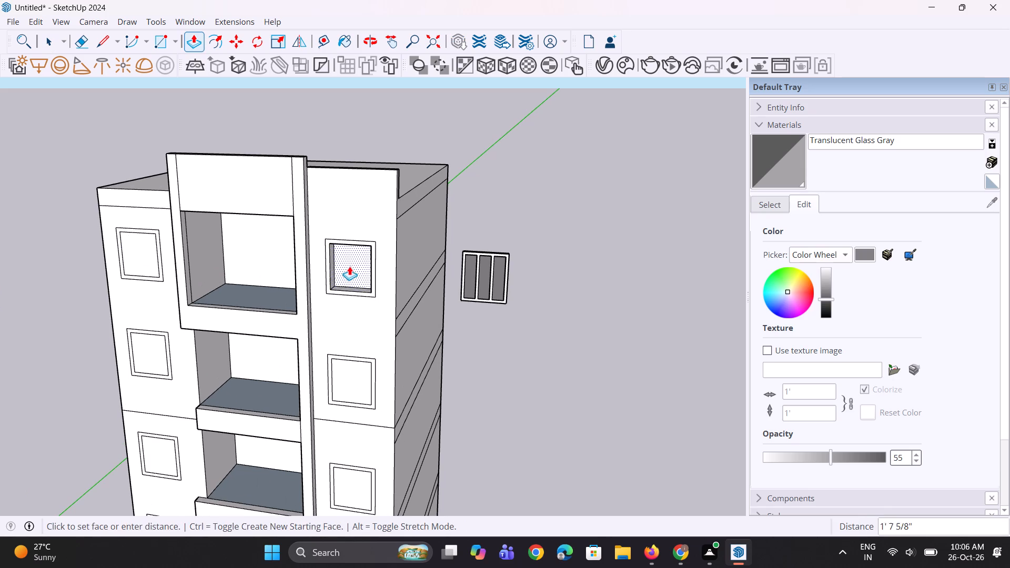
{"action": "left_click", "coordinate": [352, 259]}
{"action": "key", "text": "space"}
{"action": "key", "text": "space"}
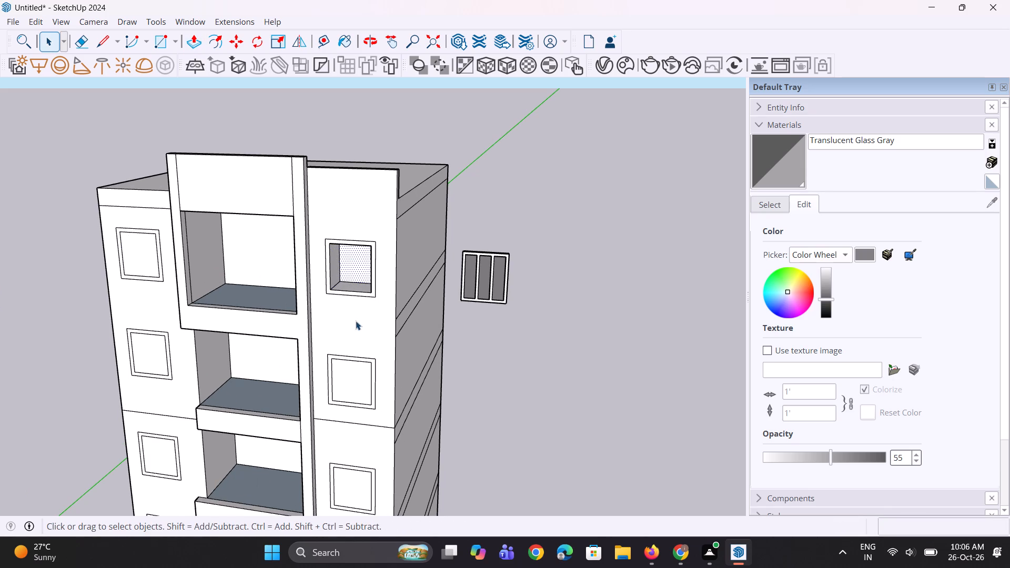
Repeat the same inward push on the inner faces of the three lower window outlines of the right side strip.
{"action": "scroll", "coordinate": [348, 378], "scroll_direction": "up", "scroll_amount": 2}
{"action": "left_click", "coordinate": [348, 382]}
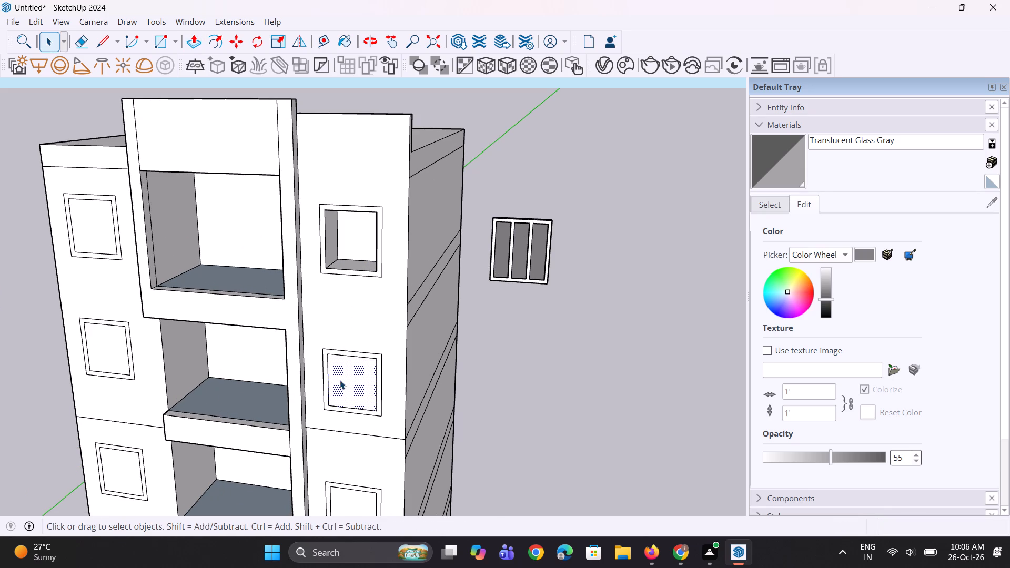
{"action": "key", "text": "p"}
{"action": "double_click", "coordinate": [336, 379]}
{"action": "double_click", "coordinate": [349, 505]}
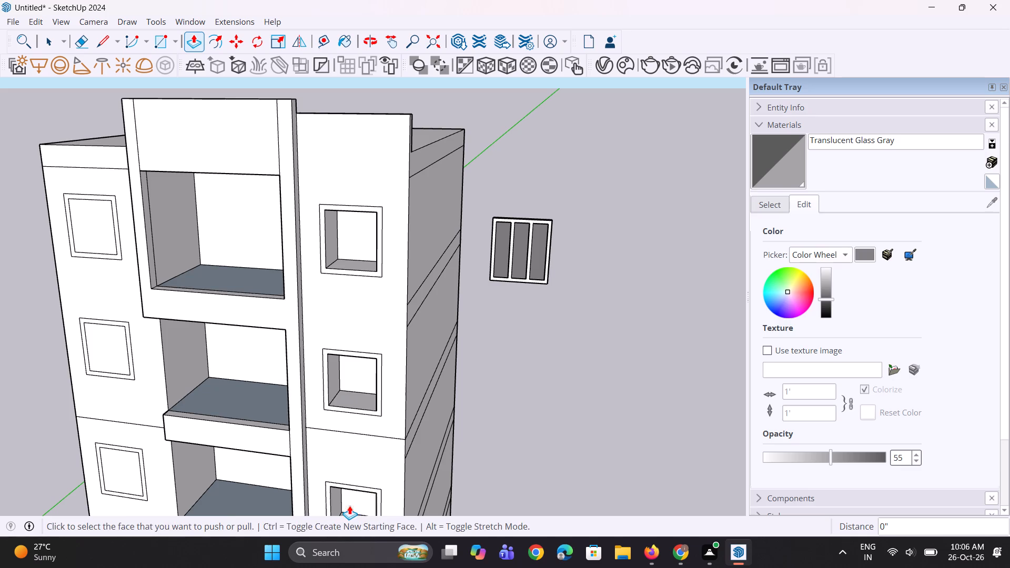
{"action": "scroll", "coordinate": [342, 176], "scroll_direction": "down", "scroll_amount": 9}
{"action": "scroll", "coordinate": [359, 380], "scroll_direction": "up", "scroll_amount": 4}
{"action": "double_click", "coordinate": [354, 377]}
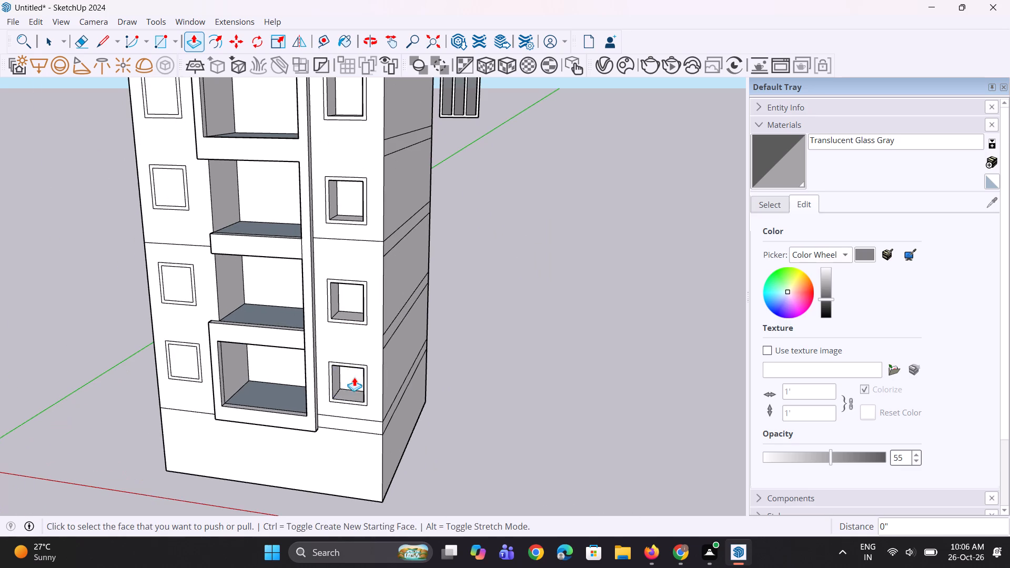
Repeat the same inward push on the inner faces of all four window outlines of the left side strip.
{"action": "scroll", "coordinate": [181, 385], "scroll_direction": "up", "scroll_amount": 6}
{"action": "double_click", "coordinate": [187, 362]}
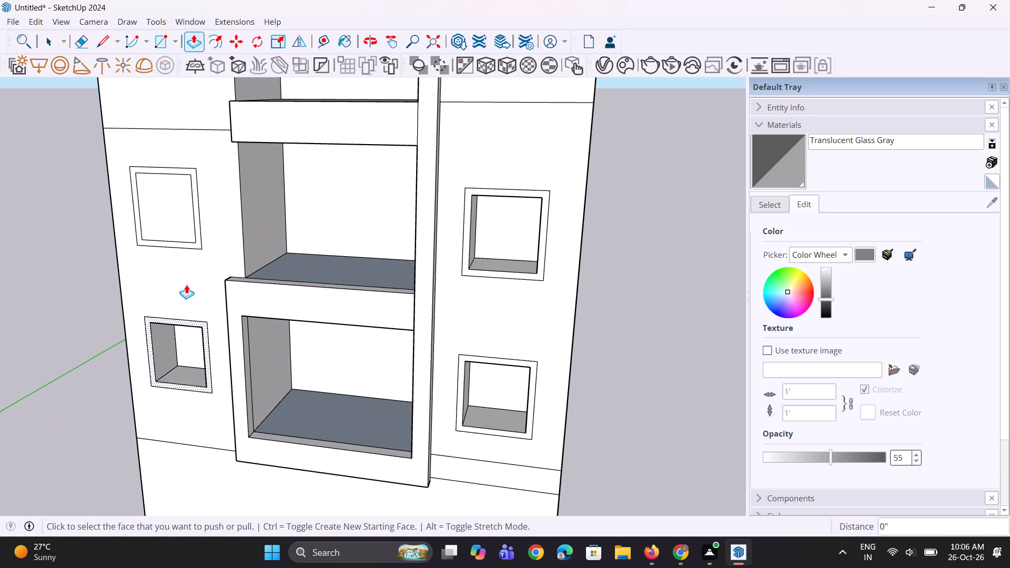
{"action": "double_click", "coordinate": [174, 212]}
{"action": "scroll", "coordinate": [175, 342], "scroll_direction": "down", "scroll_amount": 5}
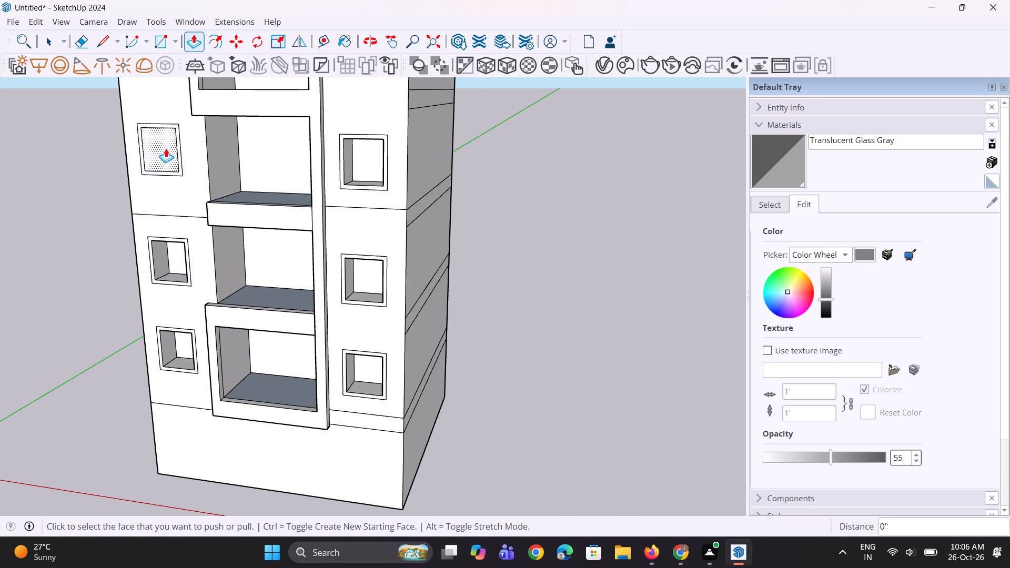
{"action": "double_click", "coordinate": [166, 148]}
{"action": "scroll", "coordinate": [226, 316], "scroll_direction": "down", "scroll_amount": 9}
{"action": "scroll", "coordinate": [189, 178], "scroll_direction": "up", "scroll_amount": 4}
{"action": "scroll", "coordinate": [189, 182], "scroll_direction": "down", "scroll_amount": 1}
{"action": "scroll", "coordinate": [192, 211], "scroll_direction": "up", "scroll_amount": 4}
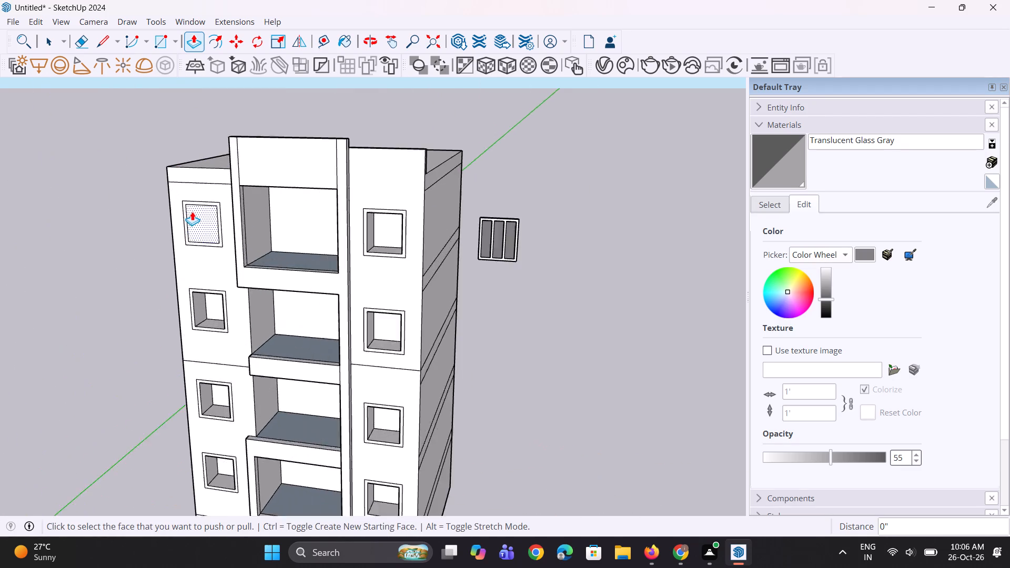
{"action": "scroll", "coordinate": [192, 211], "scroll_direction": "up", "scroll_amount": 4}
{"action": "double_click", "coordinate": [209, 234]}
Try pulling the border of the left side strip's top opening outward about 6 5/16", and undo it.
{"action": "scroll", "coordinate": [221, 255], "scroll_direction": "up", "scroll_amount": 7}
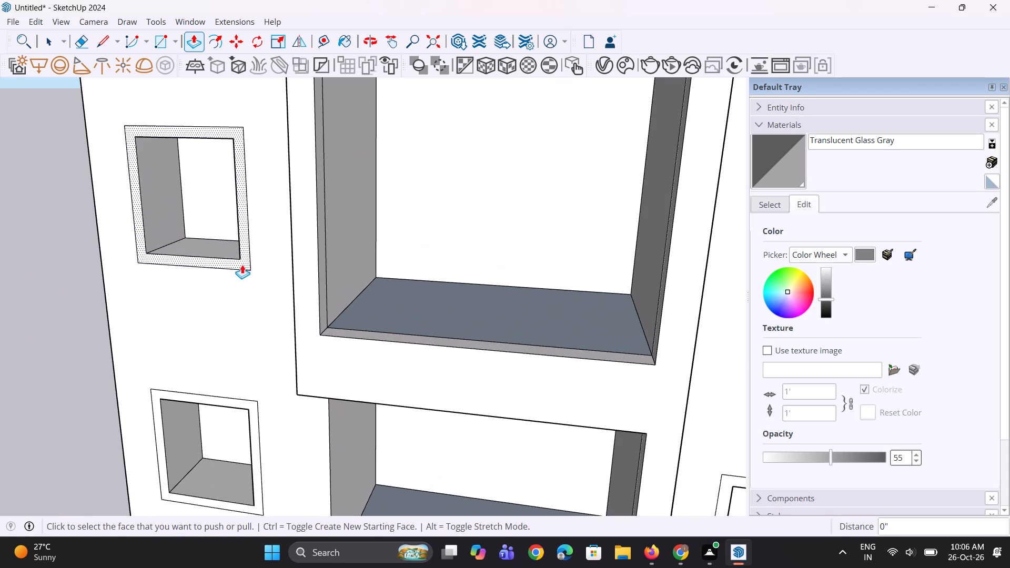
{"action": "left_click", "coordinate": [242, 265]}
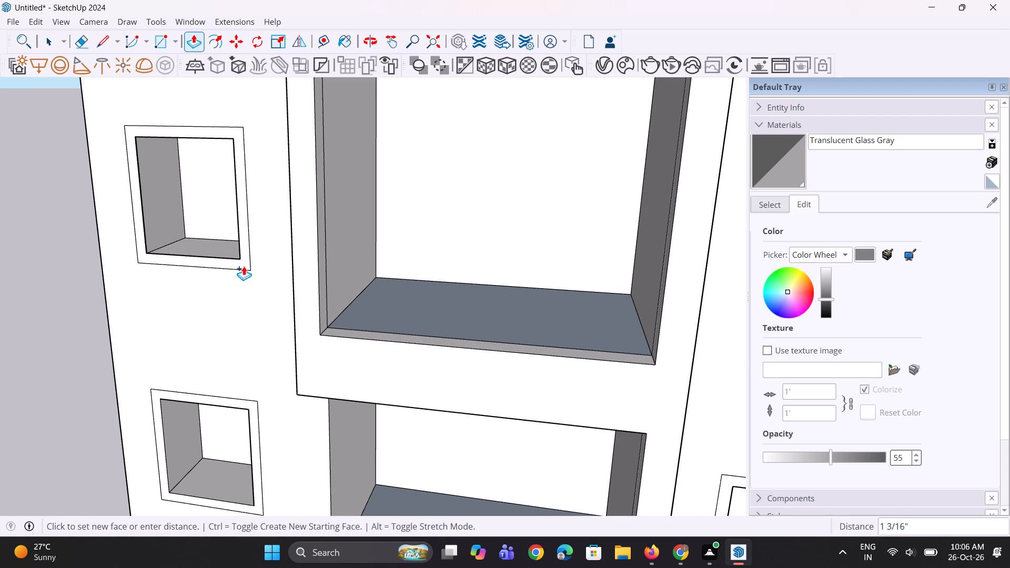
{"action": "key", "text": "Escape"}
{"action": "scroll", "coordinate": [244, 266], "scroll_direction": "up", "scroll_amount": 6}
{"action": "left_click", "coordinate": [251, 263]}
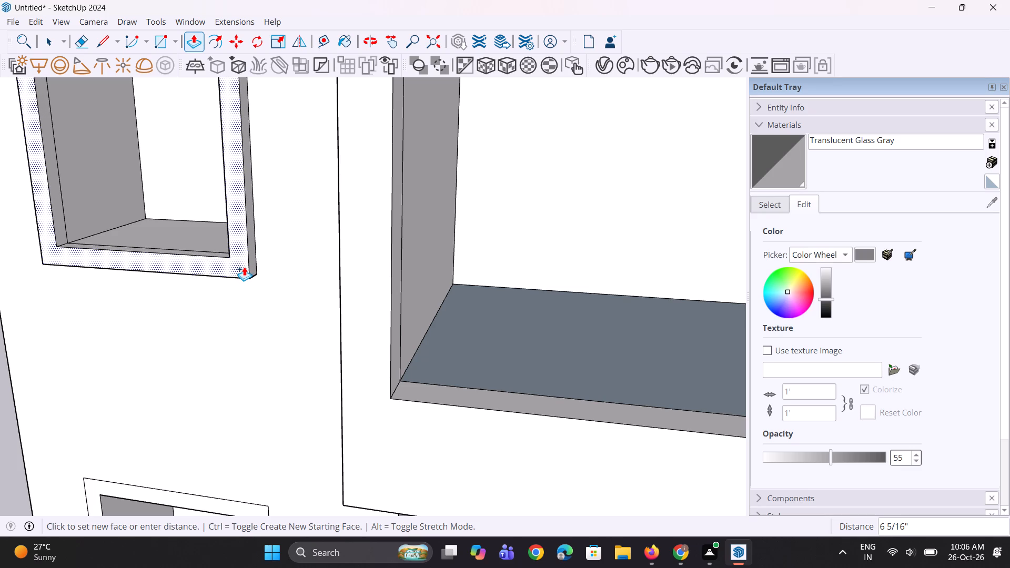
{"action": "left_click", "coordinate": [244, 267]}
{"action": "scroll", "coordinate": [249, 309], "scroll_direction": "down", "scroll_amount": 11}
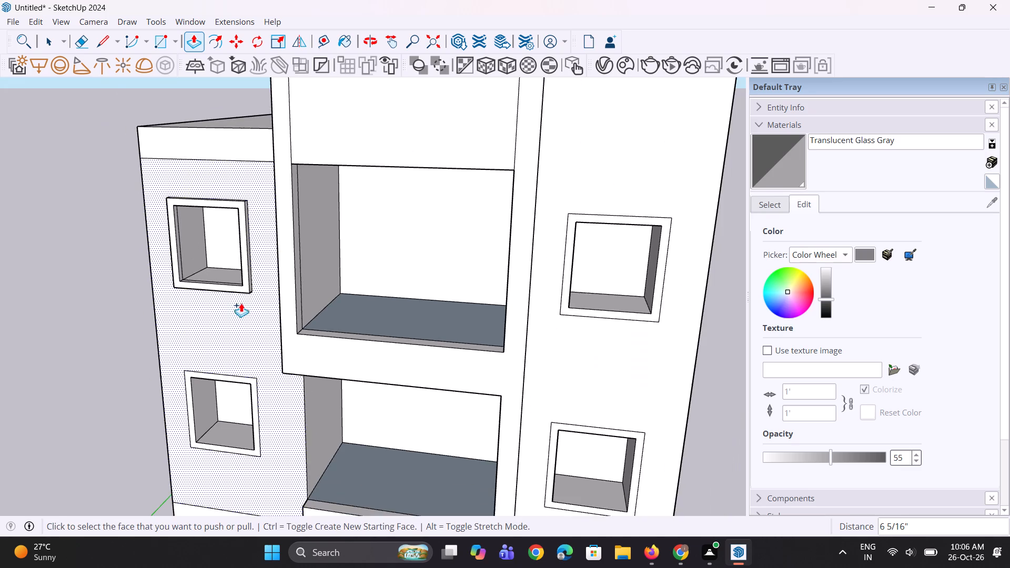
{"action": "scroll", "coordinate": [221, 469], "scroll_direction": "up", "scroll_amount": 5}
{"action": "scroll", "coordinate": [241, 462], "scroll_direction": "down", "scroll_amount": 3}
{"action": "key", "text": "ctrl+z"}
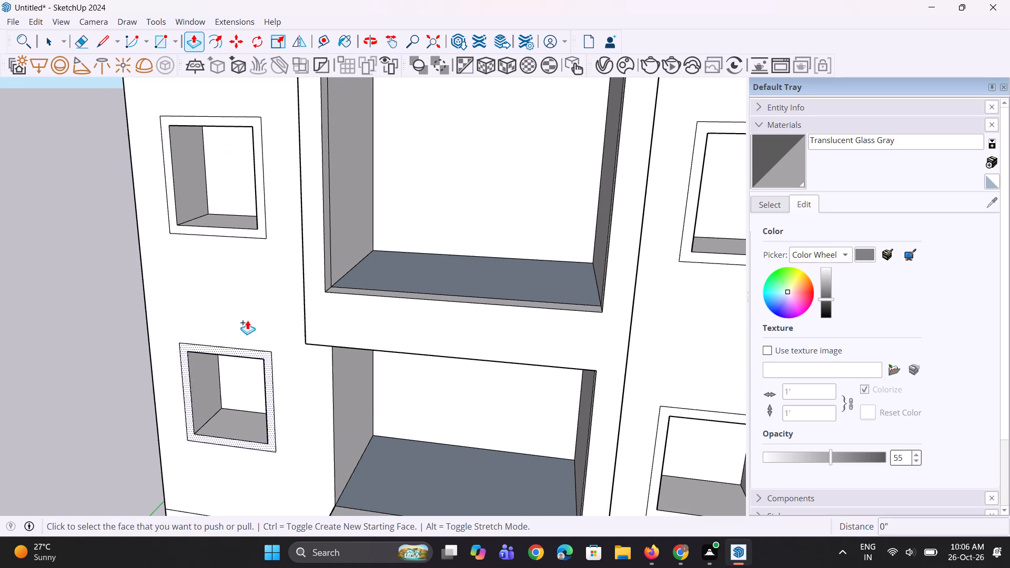
Pull the border around the left side strip's top opening outward 7" to form a raised frame.
{"action": "scroll", "coordinate": [267, 217], "scroll_direction": "up", "scroll_amount": 7}
{"action": "left_click", "coordinate": [258, 244]}
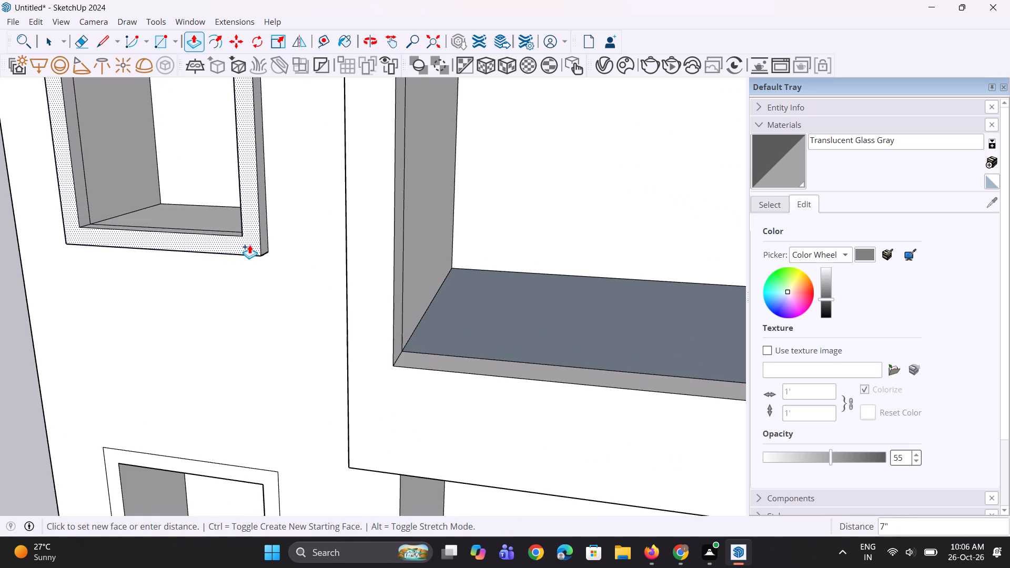
{"action": "left_click", "coordinate": [249, 245]}
Repeat the 7" outward pull on the borders of the second and third openings from the top of the left side strip.
{"action": "scroll", "coordinate": [276, 266], "scroll_direction": "down", "scroll_amount": 10}
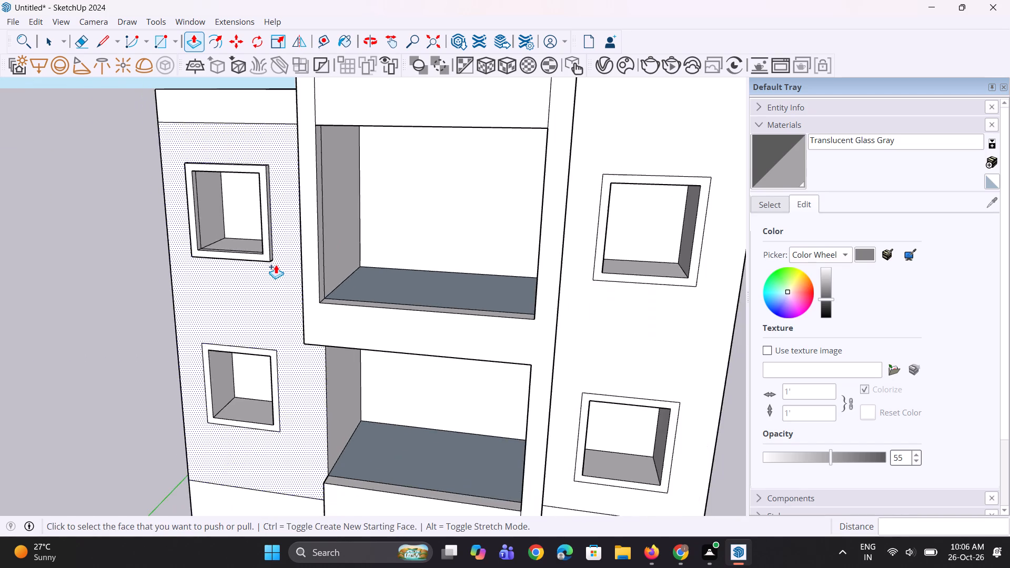
{"action": "scroll", "coordinate": [245, 491], "scroll_direction": "up", "scroll_amount": 4}
{"action": "scroll", "coordinate": [277, 422], "scroll_direction": "up", "scroll_amount": 4}
{"action": "double_click", "coordinate": [293, 381]}
{"action": "scroll", "coordinate": [282, 342], "scroll_direction": "down", "scroll_amount": 10}
{"action": "scroll", "coordinate": [268, 477], "scroll_direction": "up", "scroll_amount": 8}
{"action": "double_click", "coordinate": [284, 499]}
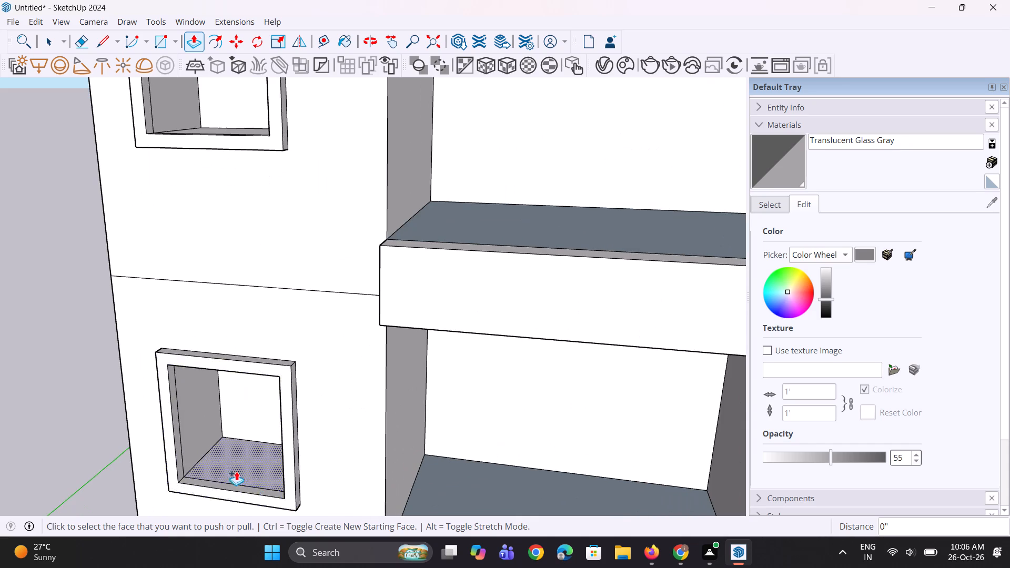
Repeat the 7" outward pull on the borders of the three upper openings of the right side strip.
{"action": "scroll", "coordinate": [201, 449], "scroll_direction": "down", "scroll_amount": 10}
{"action": "scroll", "coordinate": [423, 490], "scroll_direction": "up", "scroll_amount": 6}
{"action": "double_click", "coordinate": [432, 496]}
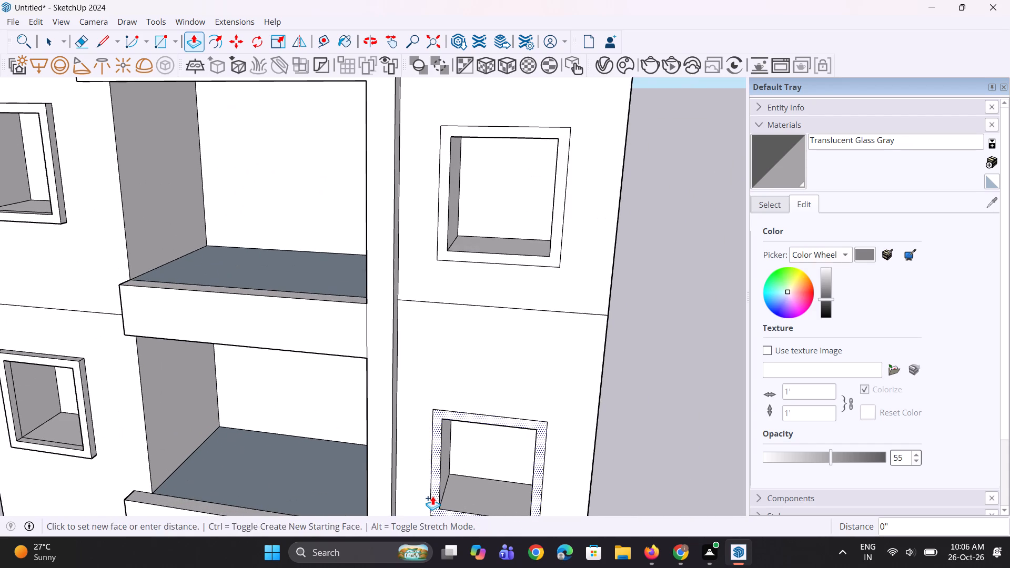
{"action": "double_click", "coordinate": [462, 259]}
{"action": "scroll", "coordinate": [325, 449], "scroll_direction": "down", "scroll_amount": 4}
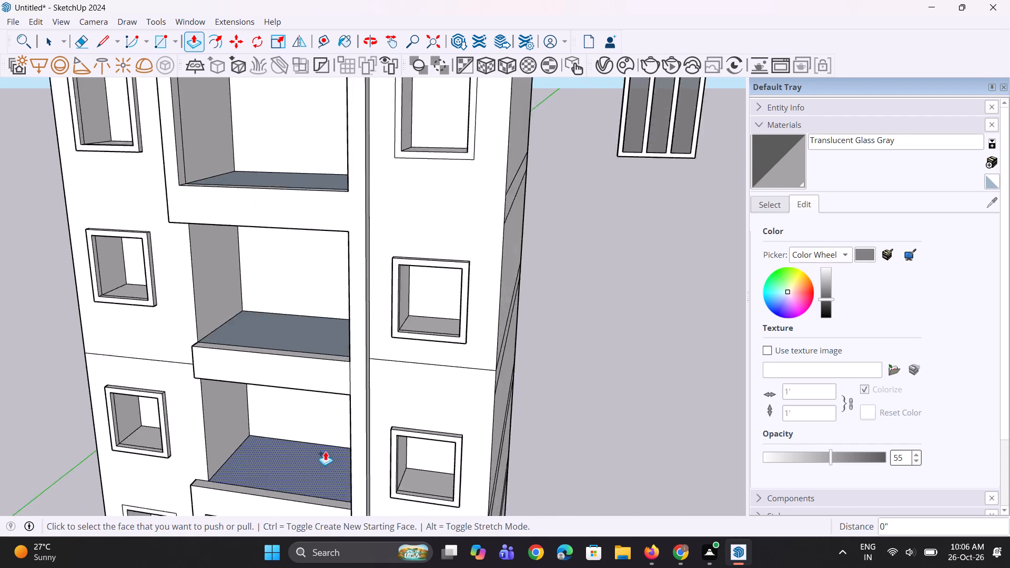
{"action": "scroll", "coordinate": [325, 451], "scroll_direction": "down", "scroll_amount": 5}
{"action": "scroll", "coordinate": [430, 213], "scroll_direction": "up", "scroll_amount": 9}
{"action": "double_click", "coordinate": [402, 254]}
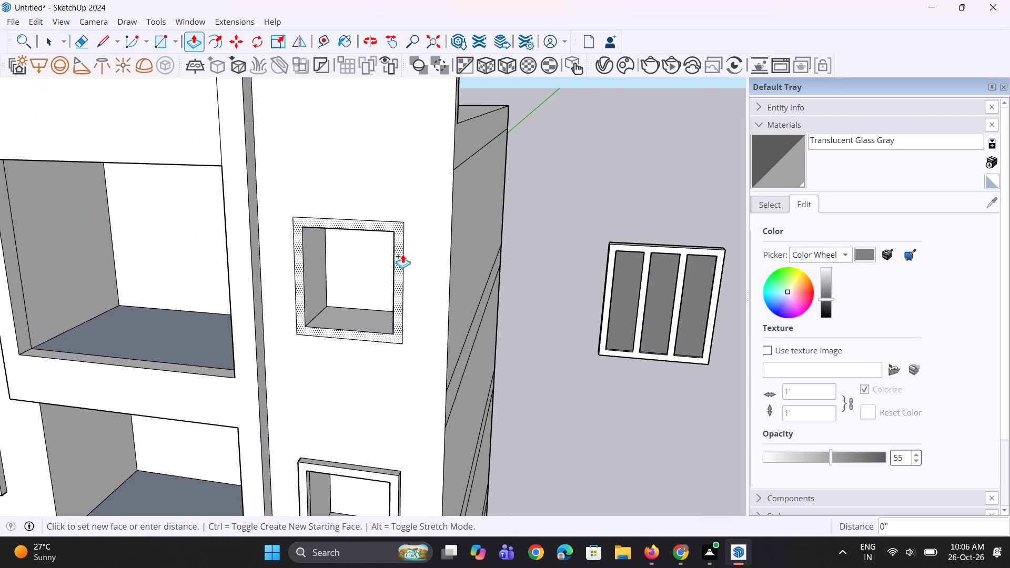
Move the three-pane window group by its lower outer corner into the matching inner corner of the right side strip's top opening.
{"action": "scroll", "coordinate": [392, 332], "scroll_direction": "up", "scroll_amount": 1}
{"action": "middle_click_drag", "start_coordinate": [393, 333], "coordinate": [430, 334]}
{"action": "key", "text": "space"}
{"action": "key", "text": "space"}
{"action": "left_click", "coordinate": [653, 345]}
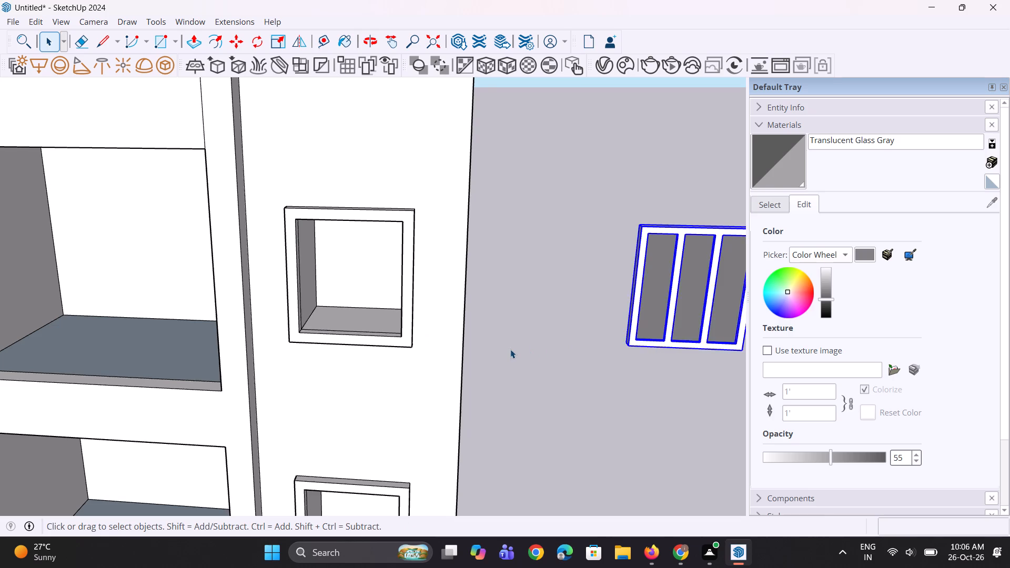
{"action": "scroll", "coordinate": [509, 349], "scroll_direction": "down", "scroll_amount": 5}
{"action": "key", "text": "m"}
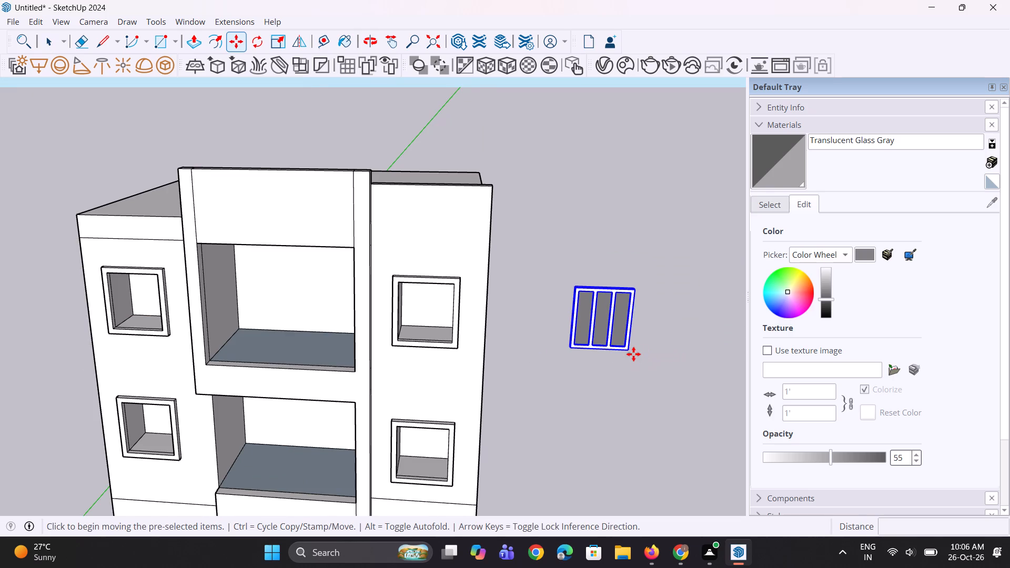
{"action": "left_click", "coordinate": [631, 353]}
{"action": "scroll", "coordinate": [334, 343], "scroll_direction": "up", "scroll_amount": 4}
{"action": "middle_click_drag", "start_coordinate": [462, 342], "coordinate": [460, 419]}
{"action": "scroll", "coordinate": [460, 359], "scroll_direction": "up", "scroll_amount": 1}
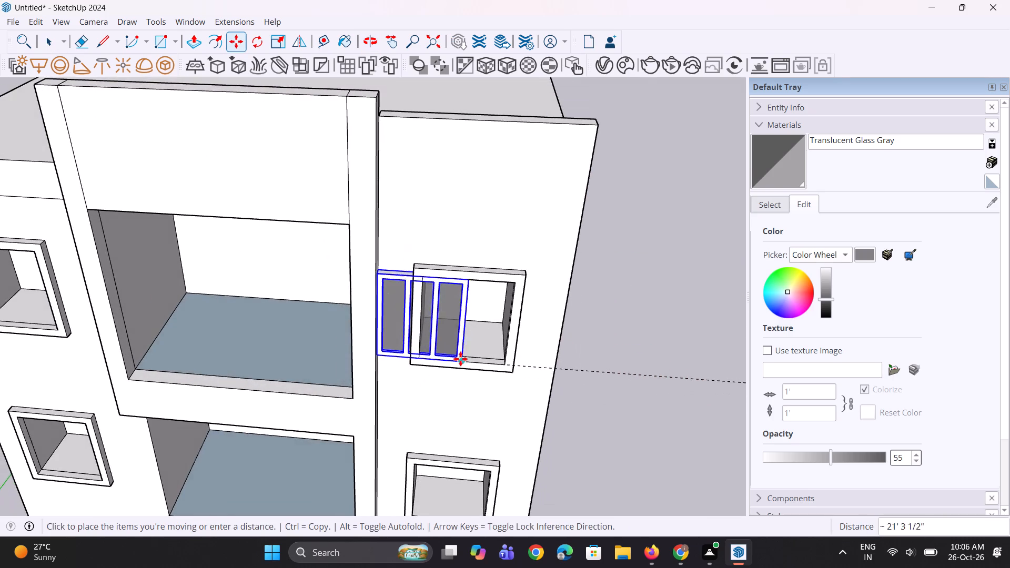
{"action": "scroll", "coordinate": [460, 359], "scroll_direction": "up", "scroll_amount": 2}
{"action": "left_click", "coordinate": [517, 361]}
Copy the window group 16' 11" down into the second opening from the top of the right side strip.
{"action": "middle_click_drag", "start_coordinate": [493, 412], "coordinate": [489, 370]}
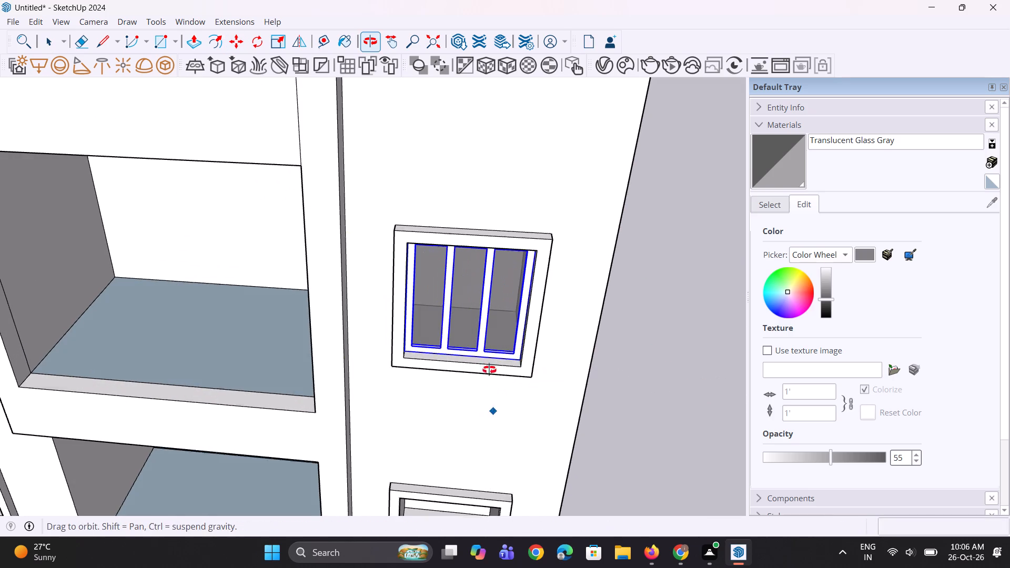
{"action": "middle_click_drag", "start_coordinate": [489, 370], "coordinate": [488, 285]}
{"action": "scroll", "coordinate": [482, 272], "scroll_direction": "down", "scroll_amount": 8}
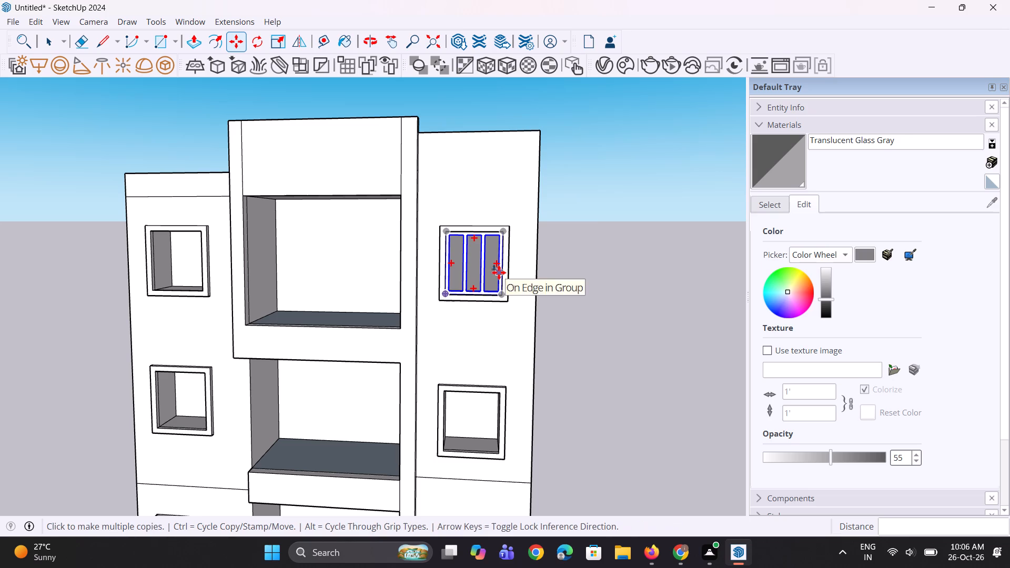
{"action": "left_click", "coordinate": [503, 296]}
{"action": "scroll", "coordinate": [487, 466], "scroll_direction": "up", "scroll_amount": 4}
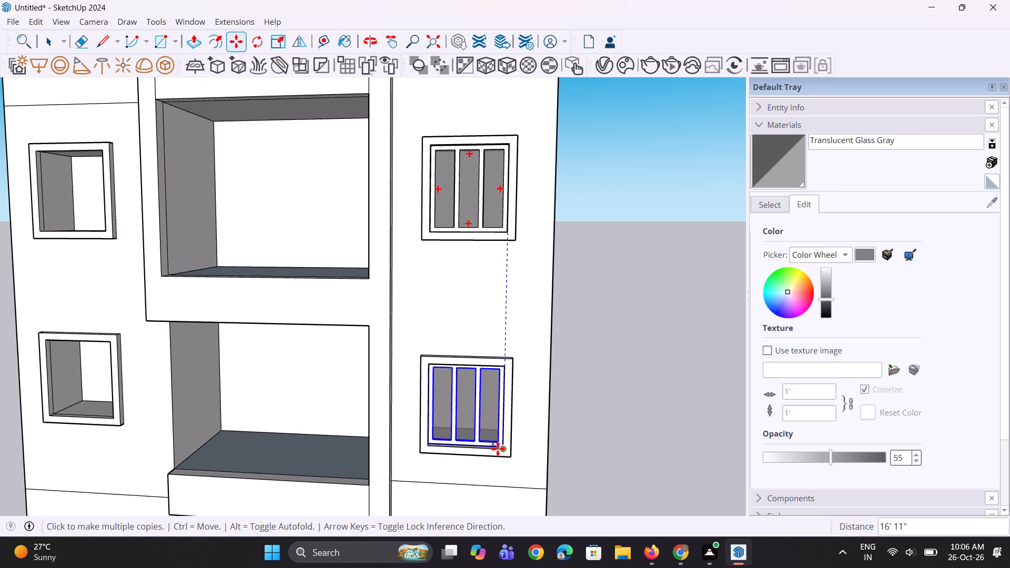
{"action": "scroll", "coordinate": [498, 449], "scroll_direction": "up", "scroll_amount": 1}
{"action": "middle_click_drag", "start_coordinate": [494, 445], "coordinate": [502, 508]}
{"action": "scroll", "coordinate": [502, 460], "scroll_direction": "up", "scroll_amount": 2}
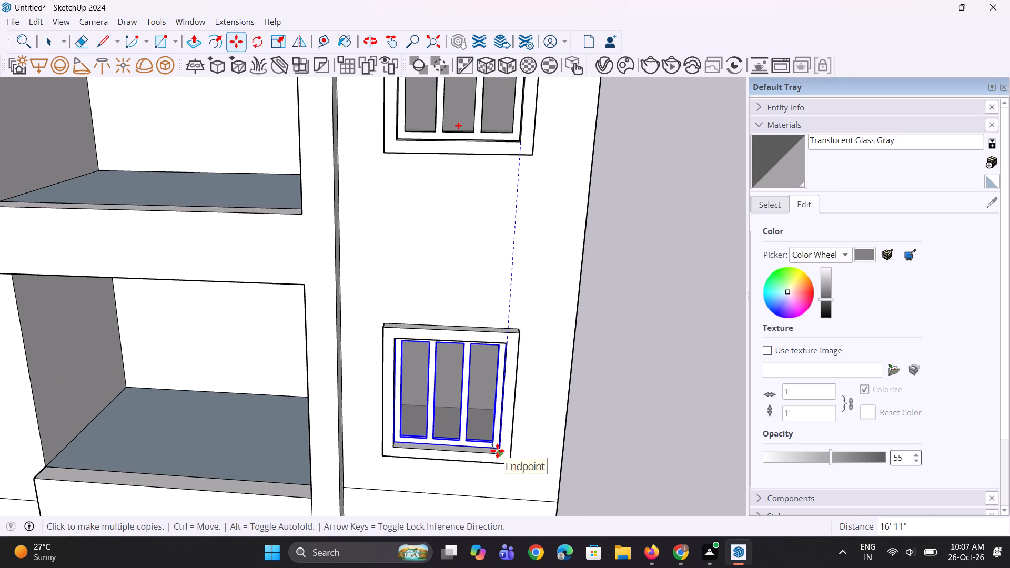
{"action": "left_click", "coordinate": [497, 451]}
Place copies of the window group in the two lower openings of the right side strip, aligned to their lower inner corners.
{"action": "scroll", "coordinate": [498, 357], "scroll_direction": "down", "scroll_amount": 4}
{"action": "scroll", "coordinate": [485, 290], "scroll_direction": "down", "scroll_amount": 9}
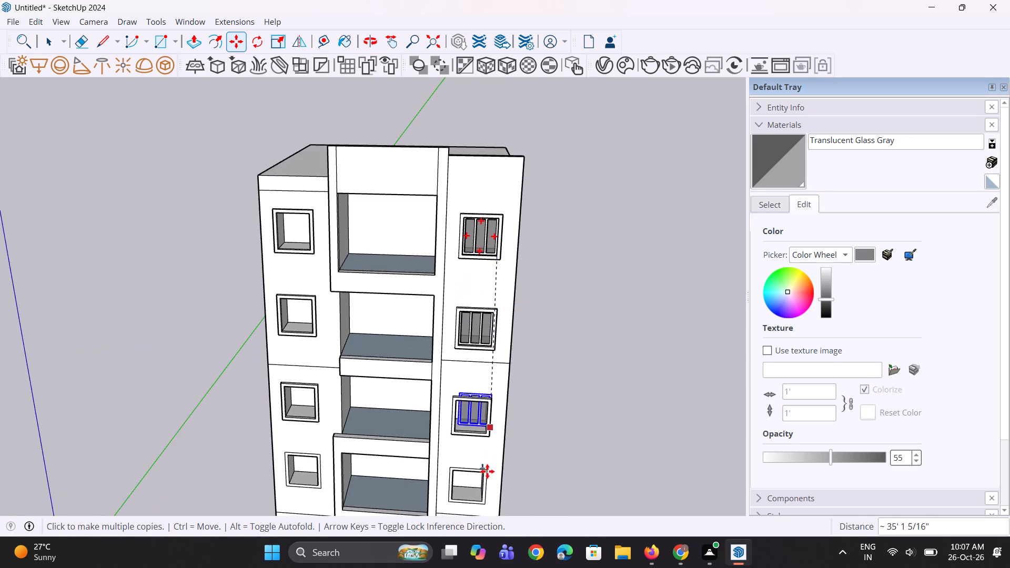
{"action": "scroll", "coordinate": [487, 486], "scroll_direction": "up", "scroll_amount": 5}
{"action": "scroll", "coordinate": [477, 373], "scroll_direction": "up", "scroll_amount": 4}
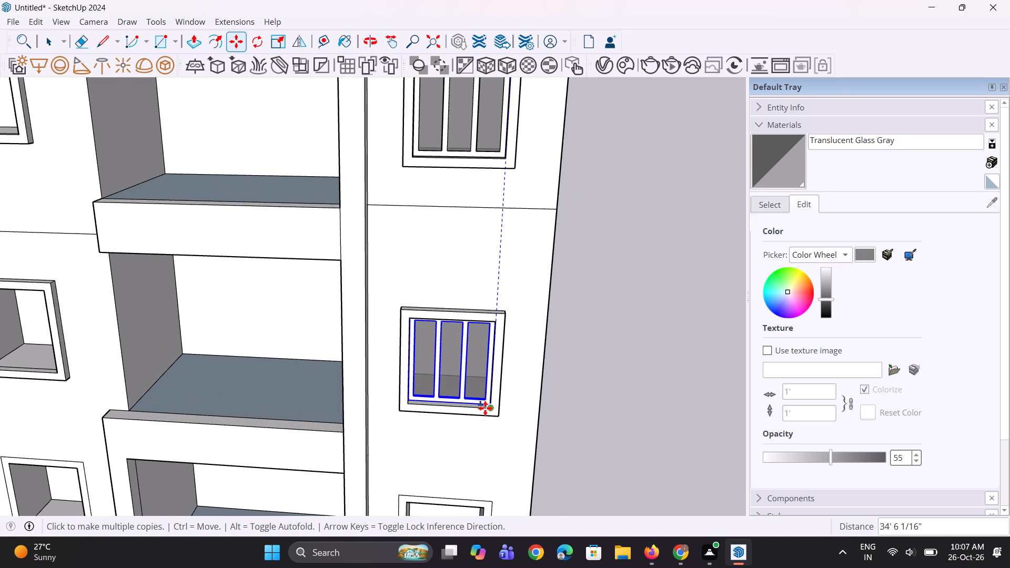
{"action": "left_click", "coordinate": [485, 411]}
{"action": "scroll", "coordinate": [449, 280], "scroll_direction": "down", "scroll_amount": 9}
{"action": "scroll", "coordinate": [439, 401], "scroll_direction": "up", "scroll_amount": 11}
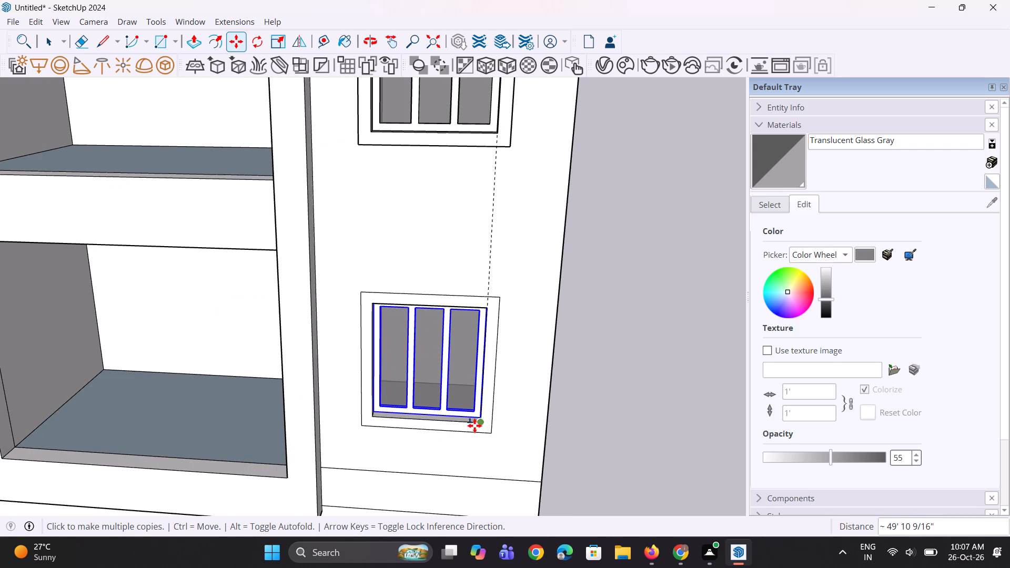
{"action": "left_click", "coordinate": [474, 425]}
Place copies of the window group in the two lower openings of the left side strip, aligned to their lower inner corners.
{"action": "scroll", "coordinate": [531, 426], "scroll_direction": "down", "scroll_amount": 10}
{"action": "scroll", "coordinate": [260, 460], "scroll_direction": "up", "scroll_amount": 4}
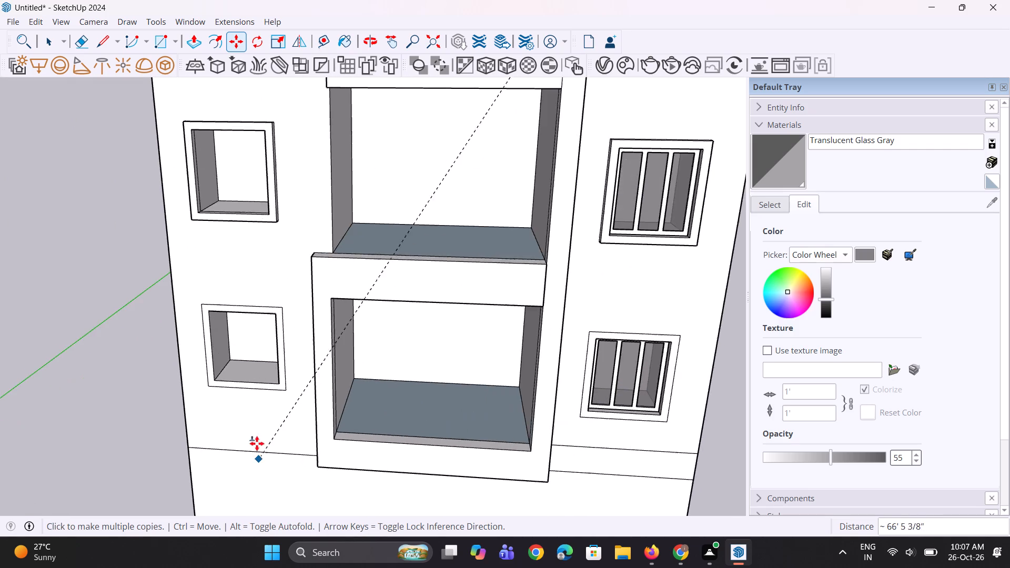
{"action": "scroll", "coordinate": [252, 400], "scroll_direction": "up", "scroll_amount": 3}
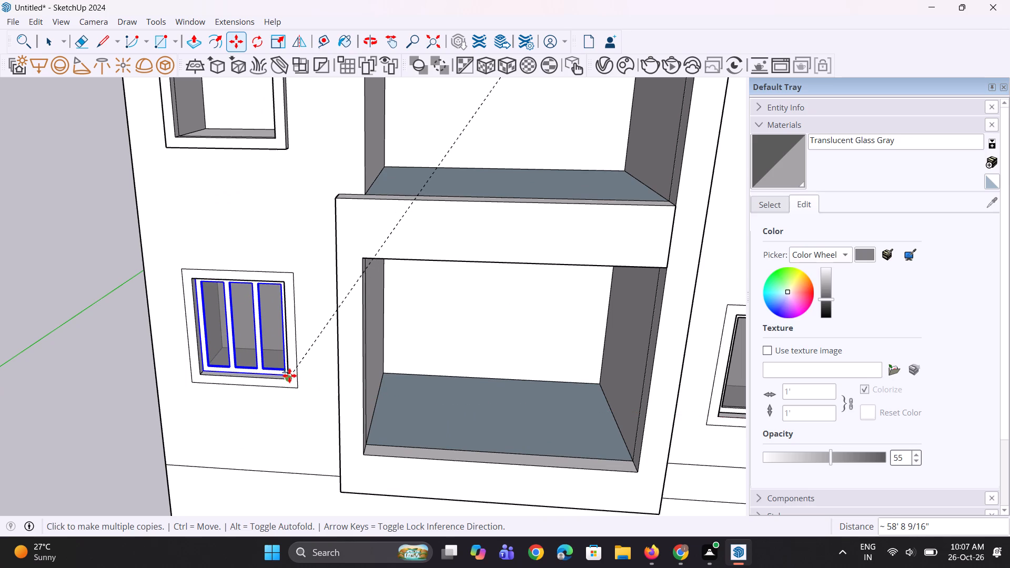
{"action": "left_click", "coordinate": [289, 376]}
{"action": "middle_click_drag", "start_coordinate": [275, 439], "coordinate": [282, 519]}
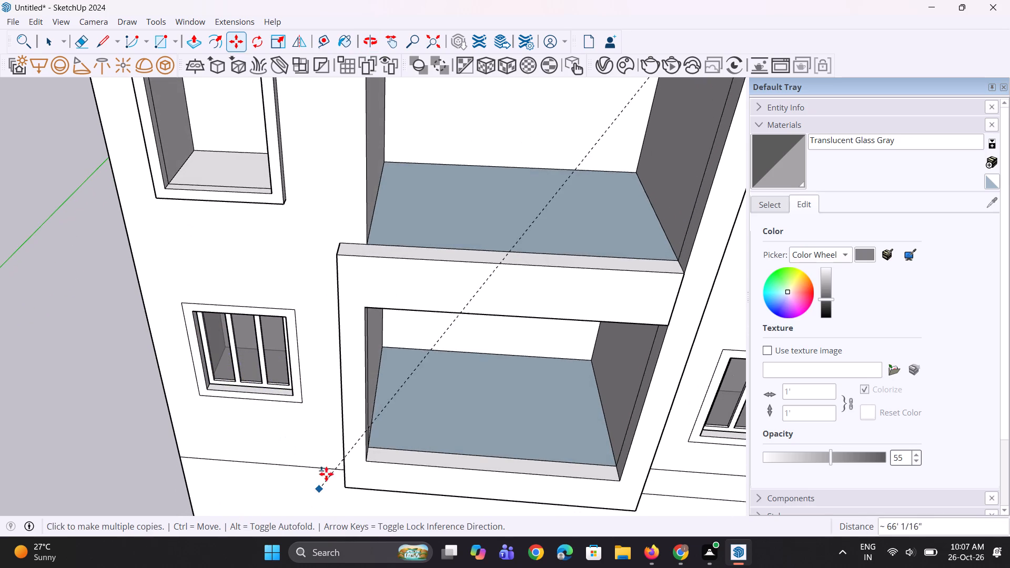
{"action": "scroll", "coordinate": [290, 435], "scroll_direction": "down", "scroll_amount": 4}
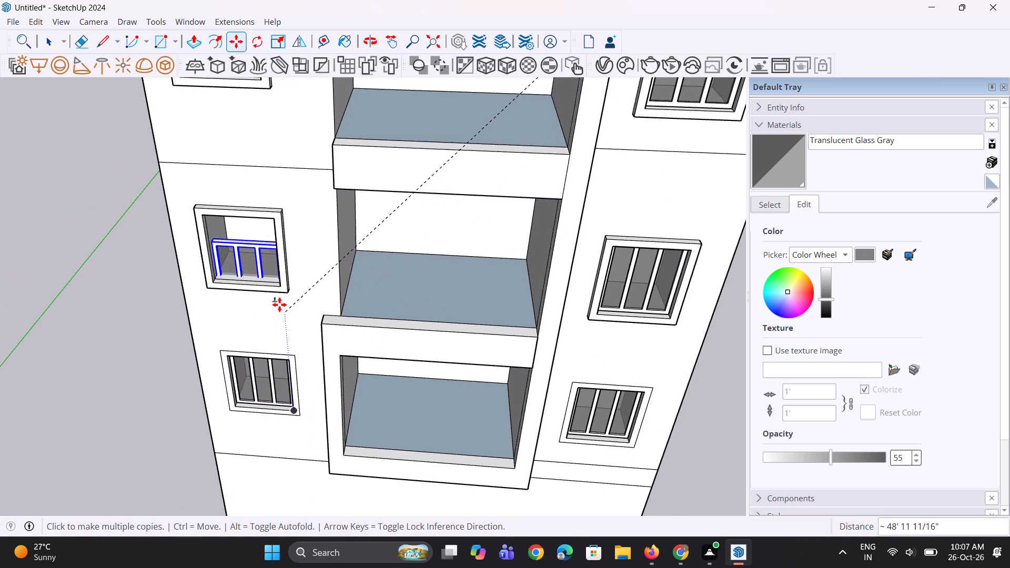
{"action": "left_click", "coordinate": [278, 285]}
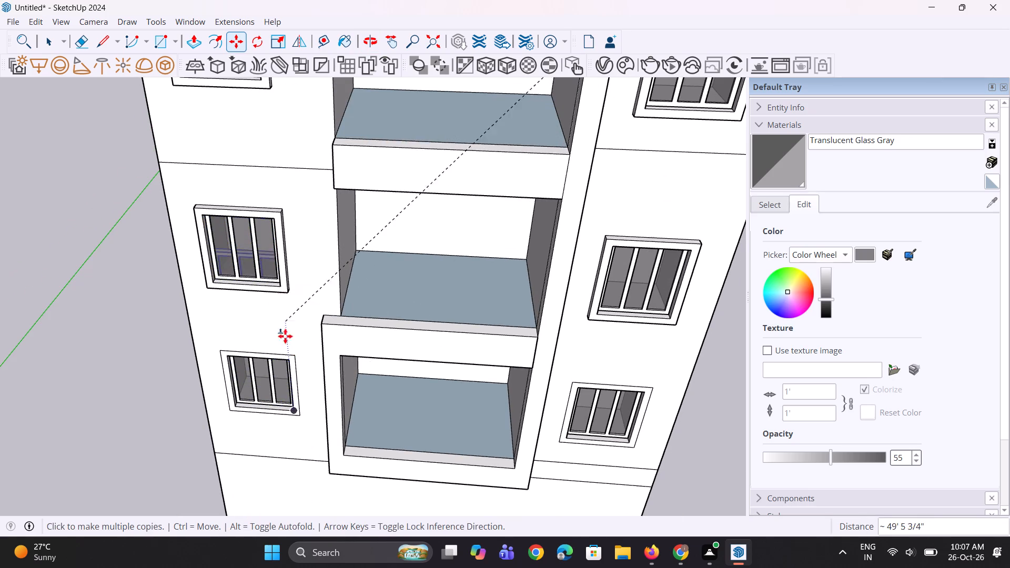
Place copies of the three-pane window group in the two upper openings of the left side strip, aligned to their lower inner corners.
{"action": "scroll", "coordinate": [304, 372], "scroll_direction": "down", "scroll_amount": 10}
{"action": "scroll", "coordinate": [288, 271], "scroll_direction": "up", "scroll_amount": 2}
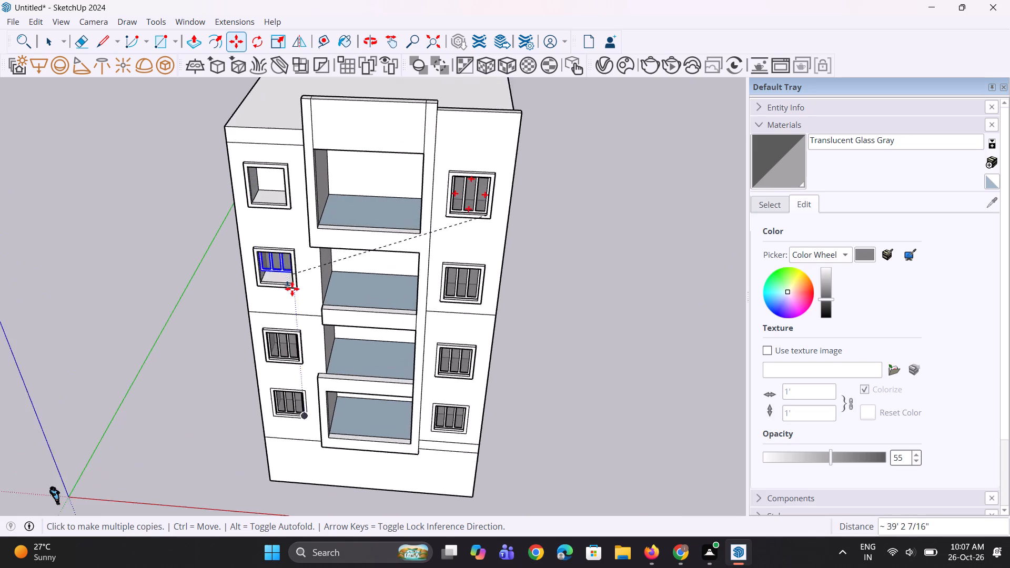
{"action": "scroll", "coordinate": [292, 289], "scroll_direction": "up", "scroll_amount": 6}
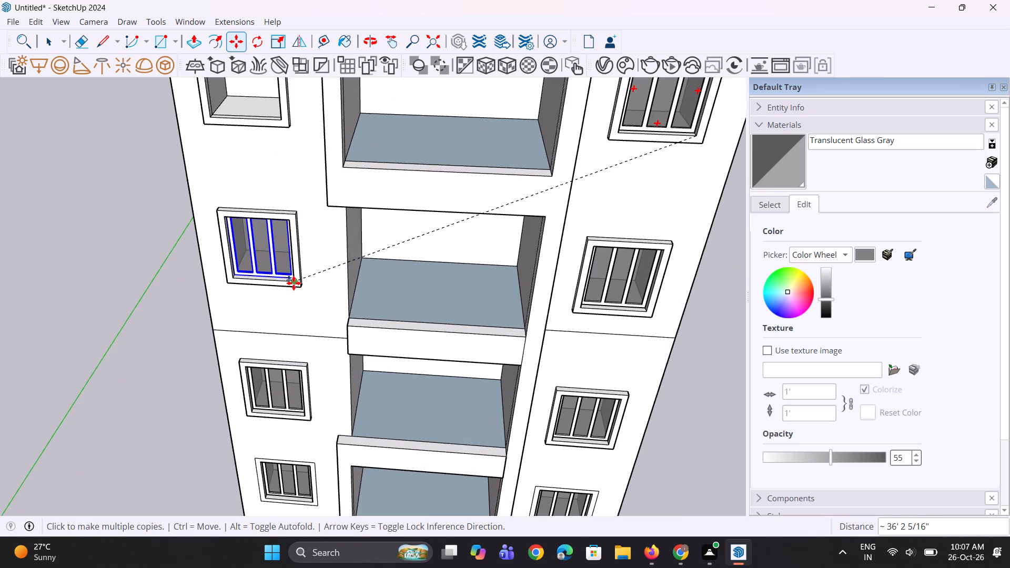
{"action": "scroll", "coordinate": [295, 283], "scroll_direction": "up", "scroll_amount": 4}
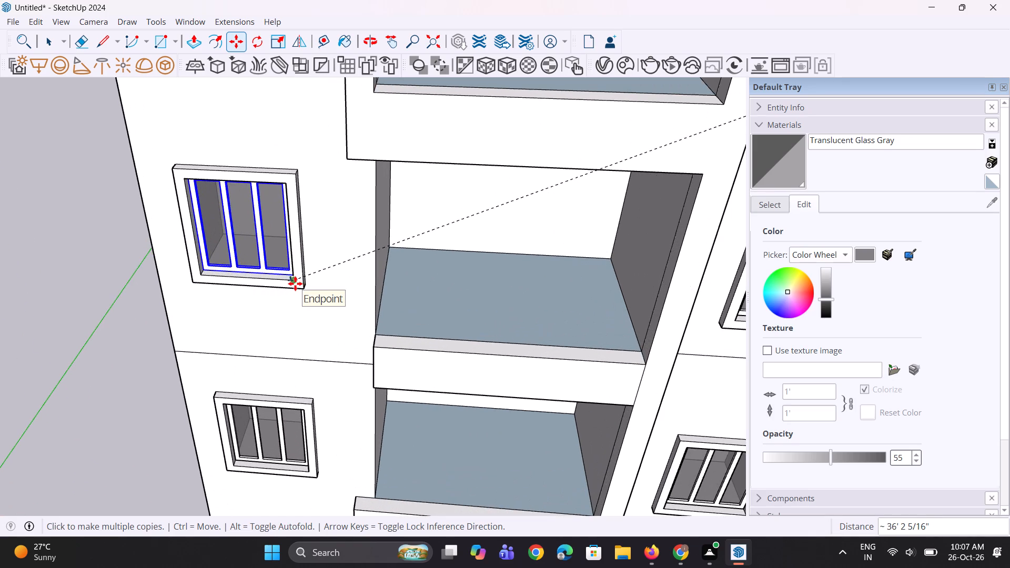
{"action": "left_click", "coordinate": [295, 283]}
{"action": "scroll", "coordinate": [302, 388], "scroll_direction": "down", "scroll_amount": 8}
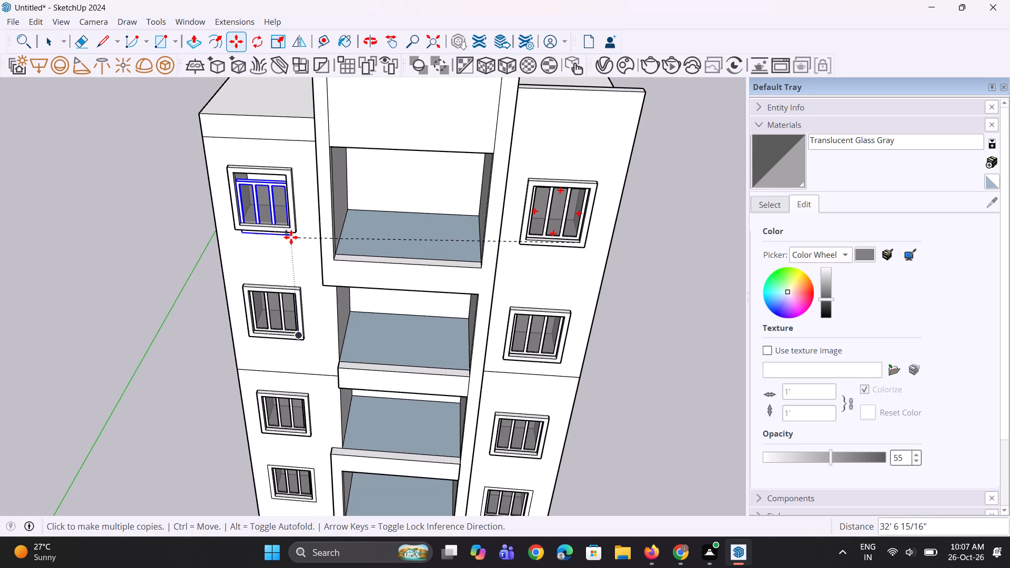
{"action": "left_click", "coordinate": [288, 228]}
{"action": "key", "text": "space"}
{"action": "key", "text": "space"}
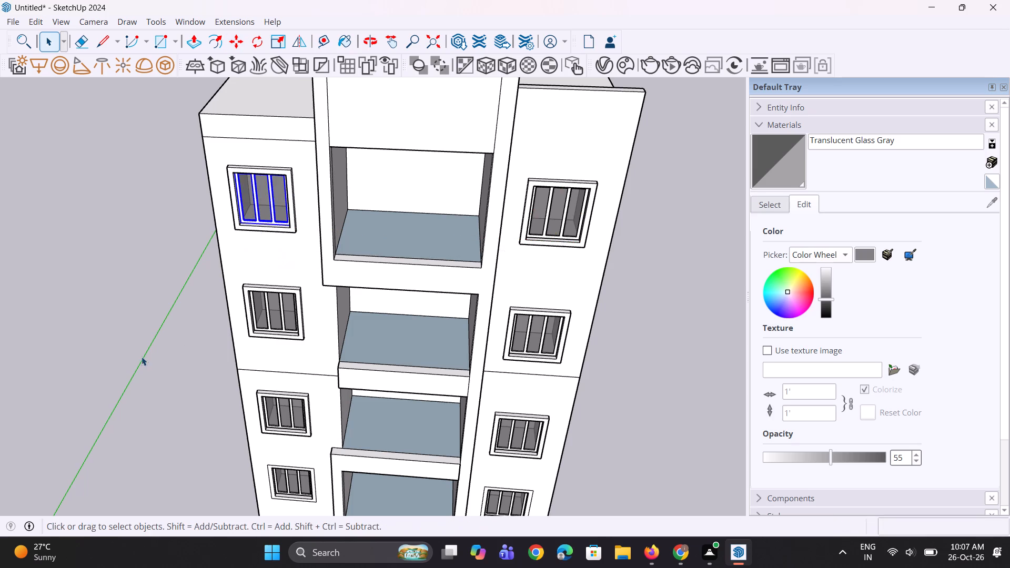
{"action": "scroll", "coordinate": [142, 357], "scroll_direction": "down", "scroll_amount": 5}
{"action": "middle_click_drag", "start_coordinate": [158, 352], "coordinate": [185, 276]}
{"action": "left_click", "coordinate": [486, 415]}
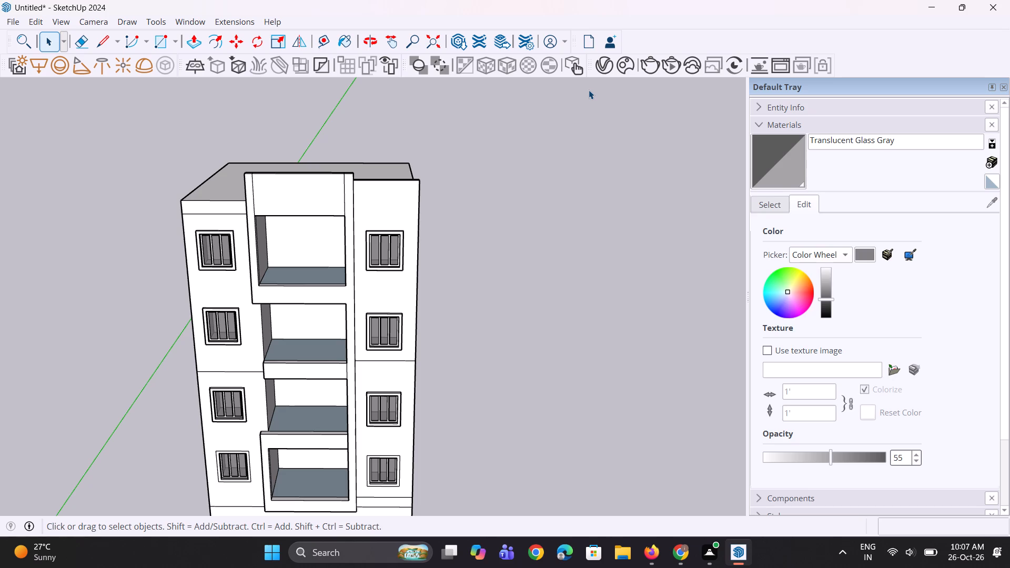
Pull the back walls of all four recessed bays forward 3' 1".
{"action": "middle_click", "coordinate": [290, 272]}
{"action": "scroll", "coordinate": [307, 257], "scroll_direction": "up", "scroll_amount": 5}
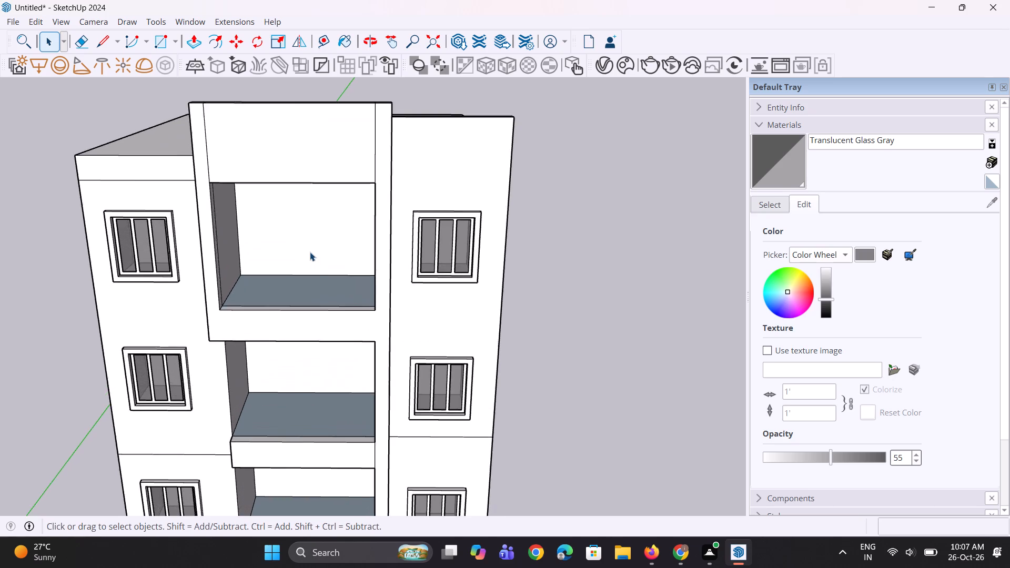
{"action": "middle_click_drag", "start_coordinate": [339, 319], "coordinate": [296, 320]}
{"action": "scroll", "coordinate": [307, 252], "scroll_direction": "up", "scroll_amount": 1}
{"action": "key", "text": "p"}
{"action": "left_click", "coordinate": [317, 216]}
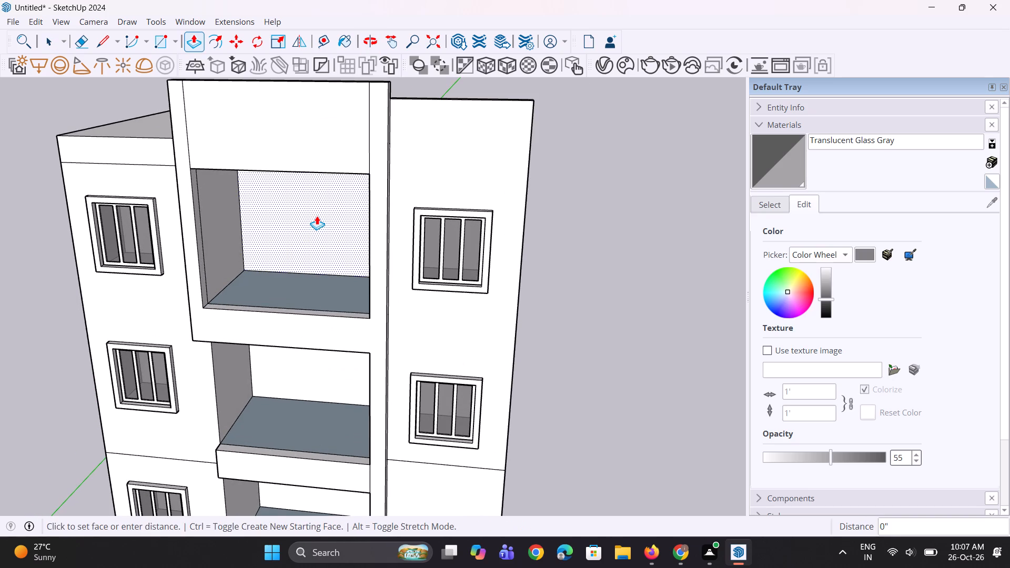
{"action": "left_click", "coordinate": [318, 229]}
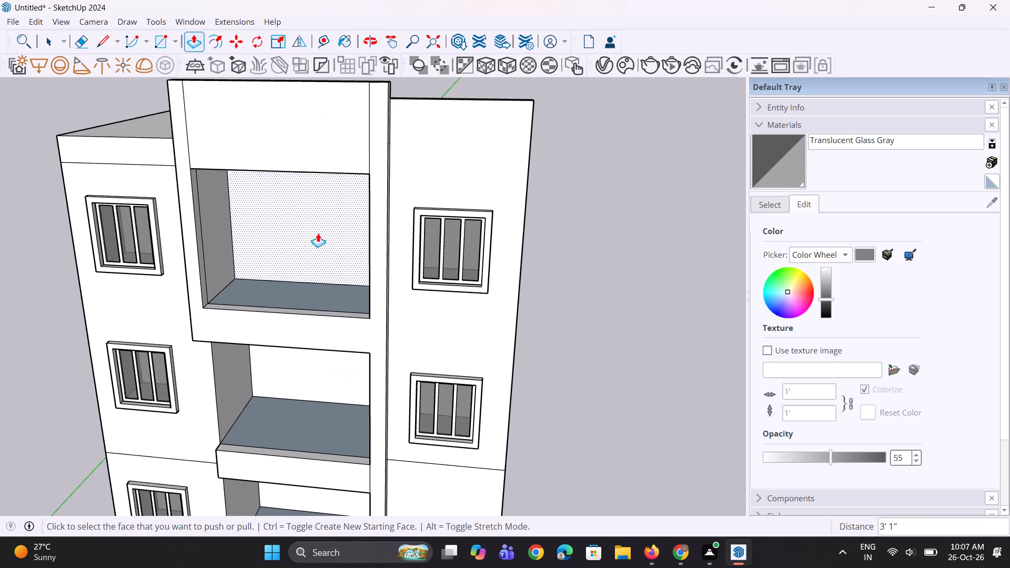
{"action": "double_click", "coordinate": [326, 373]}
{"action": "middle_click_drag", "start_coordinate": [338, 309], "coordinate": [383, 215]}
{"action": "scroll", "coordinate": [381, 202], "scroll_direction": "down", "scroll_amount": 5}
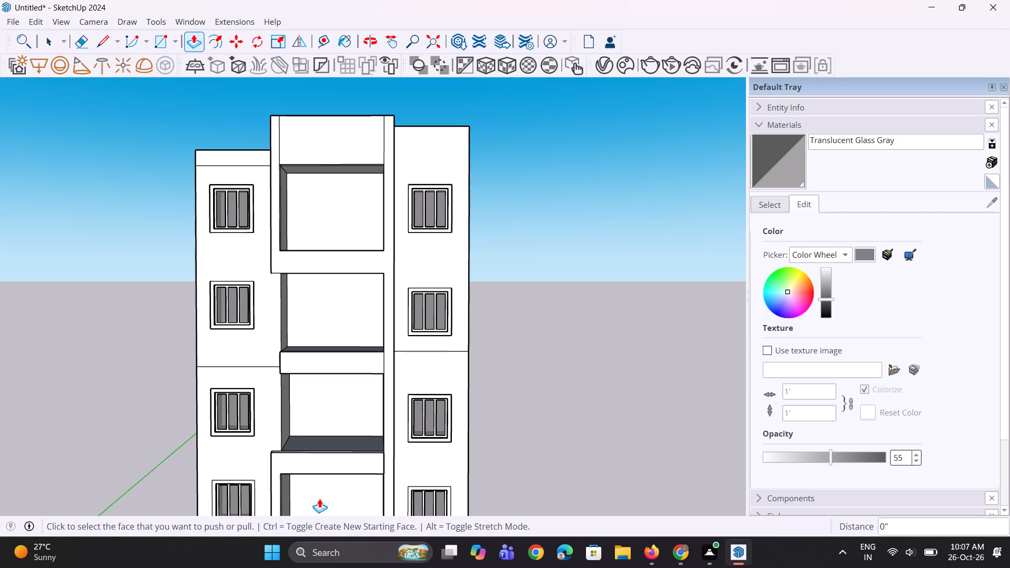
{"action": "double_click", "coordinate": [351, 412]}
{"action": "scroll", "coordinate": [316, 191], "scroll_direction": "down", "scroll_amount": 5}
{"action": "middle_click_drag", "start_coordinate": [325, 437], "coordinate": [316, 483]}
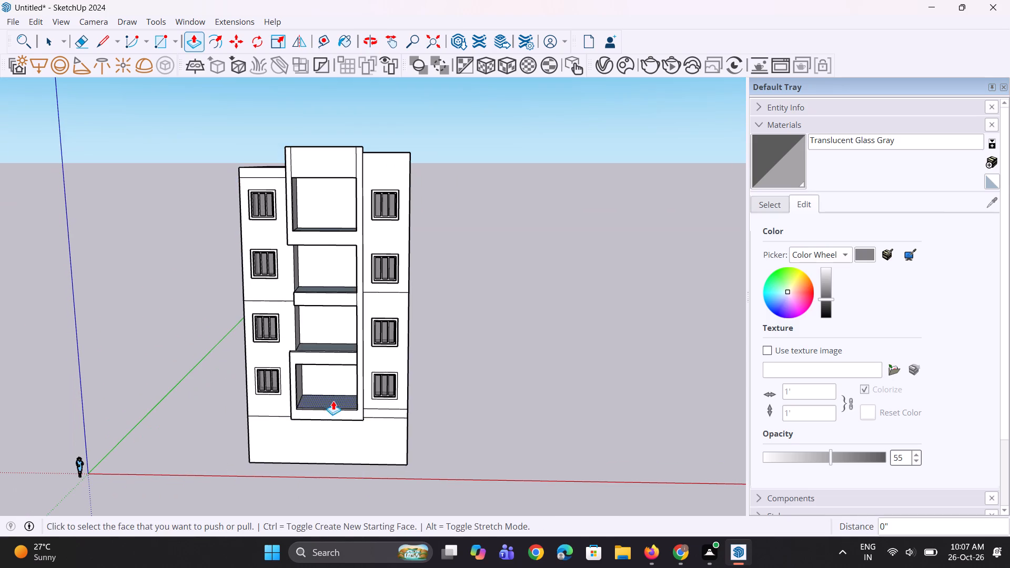
{"action": "double_click", "coordinate": [330, 387]}
{"action": "middle_click_drag", "start_coordinate": [336, 432], "coordinate": [291, 480]}
{"action": "scroll", "coordinate": [333, 391], "scroll_direction": "up", "scroll_amount": 4}
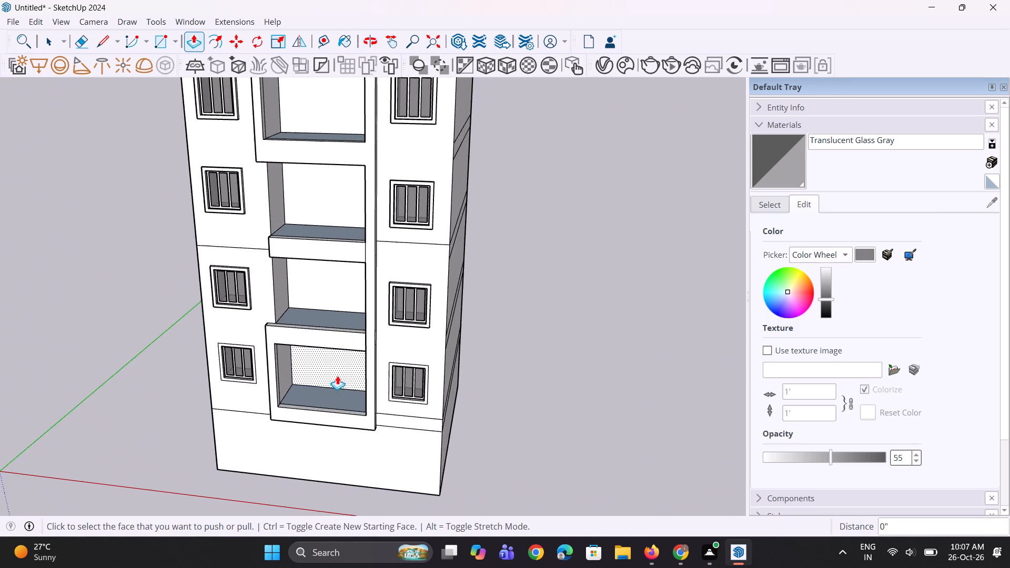
{"action": "key", "text": "space"}
{"action": "key", "text": "space"}
Examine the ledges, floors and inner side edges of the lower recessed bays from several angles.
{"action": "scroll", "coordinate": [335, 378], "scroll_direction": "up", "scroll_amount": 2}
{"action": "middle_click_drag", "start_coordinate": [332, 389], "coordinate": [305, 472]}
{"action": "scroll", "coordinate": [300, 383], "scroll_direction": "up", "scroll_amount": 4}
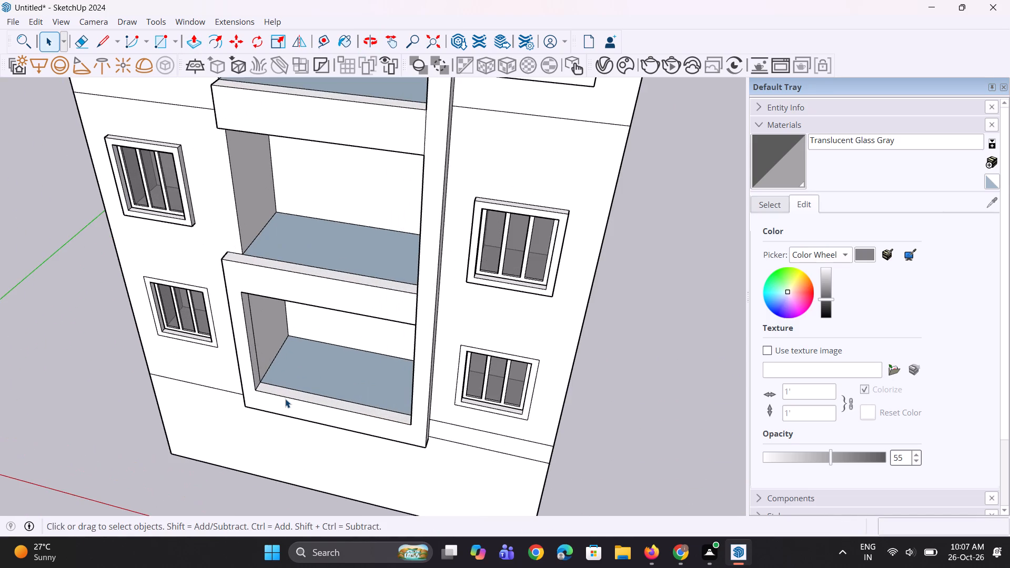
{"action": "scroll", "coordinate": [285, 399], "scroll_direction": "up", "scroll_amount": 11}
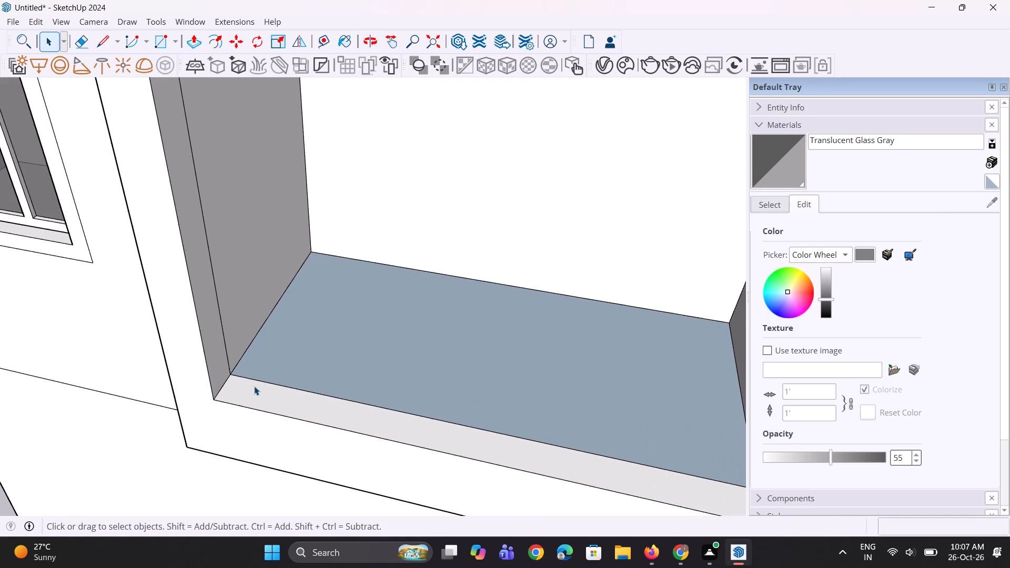
{"action": "middle_click_drag", "start_coordinate": [249, 387], "coordinate": [178, 401]}
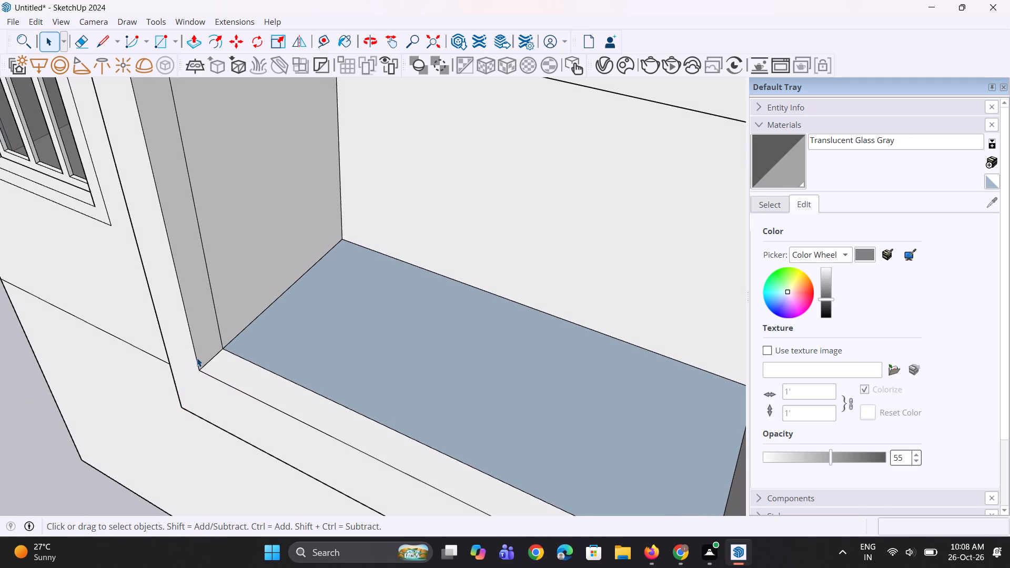
{"action": "scroll", "coordinate": [228, 383], "scroll_direction": "down", "scroll_amount": 9}
{"action": "scroll", "coordinate": [228, 383], "scroll_direction": "up", "scroll_amount": 1}
{"action": "middle_click_drag", "start_coordinate": [230, 383], "coordinate": [326, 322]}
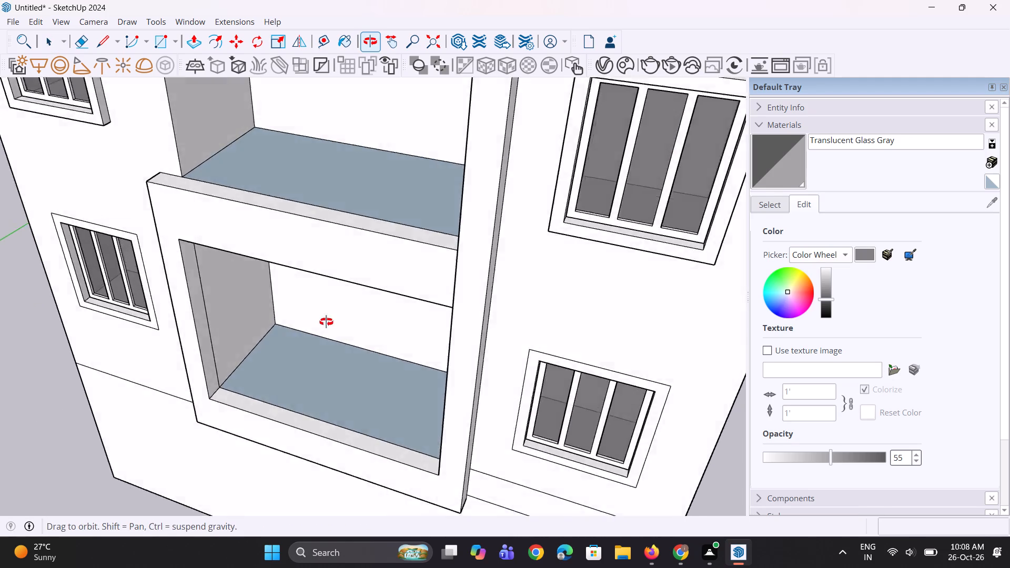
{"action": "middle_click_drag", "start_coordinate": [326, 322], "coordinate": [317, 400]}
{"action": "scroll", "coordinate": [382, 440], "scroll_direction": "down", "scroll_amount": 4}
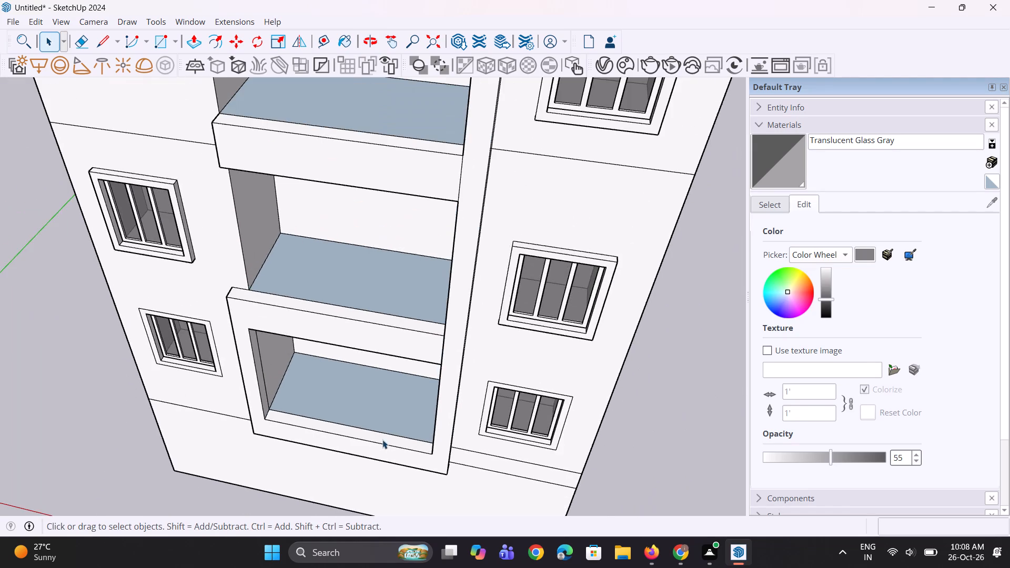
{"action": "scroll", "coordinate": [387, 436], "scroll_direction": "down", "scroll_amount": 4}
{"action": "middle_click_drag", "start_coordinate": [396, 408], "coordinate": [442, 319]}
{"action": "scroll", "coordinate": [297, 259], "scroll_direction": "up", "scroll_amount": 5}
{"action": "middle_click_drag", "start_coordinate": [313, 249], "coordinate": [383, 289]}
{"action": "scroll", "coordinate": [368, 247], "scroll_direction": "up", "scroll_amount": 1}
{"action": "middle_click_drag", "start_coordinate": [399, 315], "coordinate": [359, 149]}
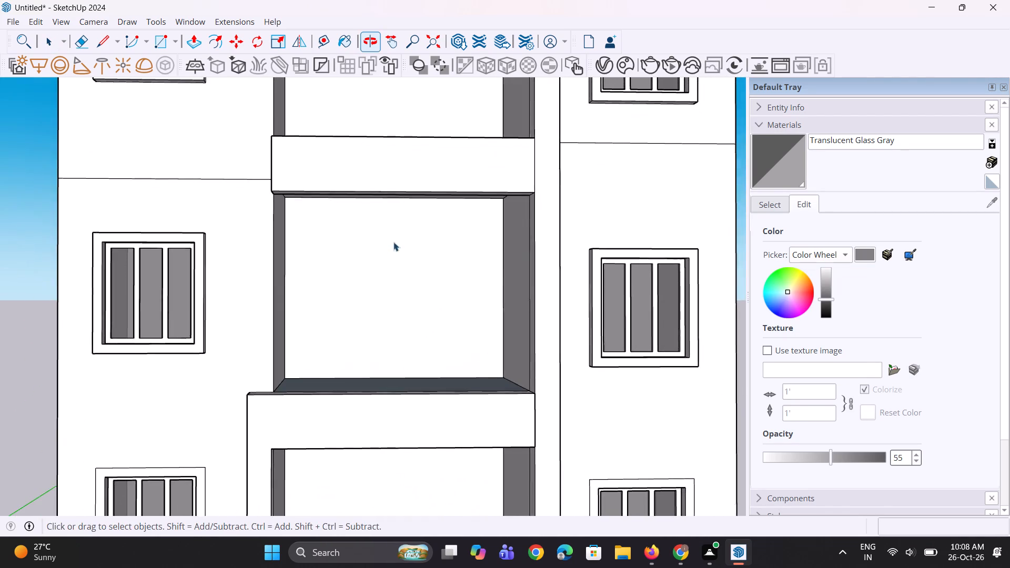
{"action": "middle_click_drag", "start_coordinate": [437, 370], "coordinate": [385, 425]}
{"action": "scroll", "coordinate": [403, 423], "scroll_direction": "down", "scroll_amount": 5}
{"action": "middle_click_drag", "start_coordinate": [441, 392], "coordinate": [375, 479]}
{"action": "scroll", "coordinate": [400, 340], "scroll_direction": "up", "scroll_amount": 5}
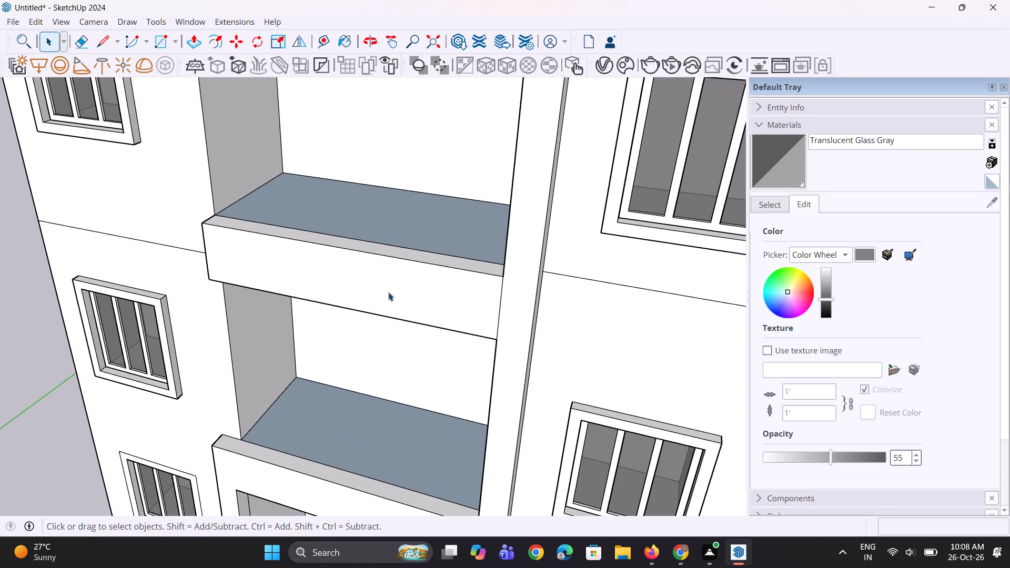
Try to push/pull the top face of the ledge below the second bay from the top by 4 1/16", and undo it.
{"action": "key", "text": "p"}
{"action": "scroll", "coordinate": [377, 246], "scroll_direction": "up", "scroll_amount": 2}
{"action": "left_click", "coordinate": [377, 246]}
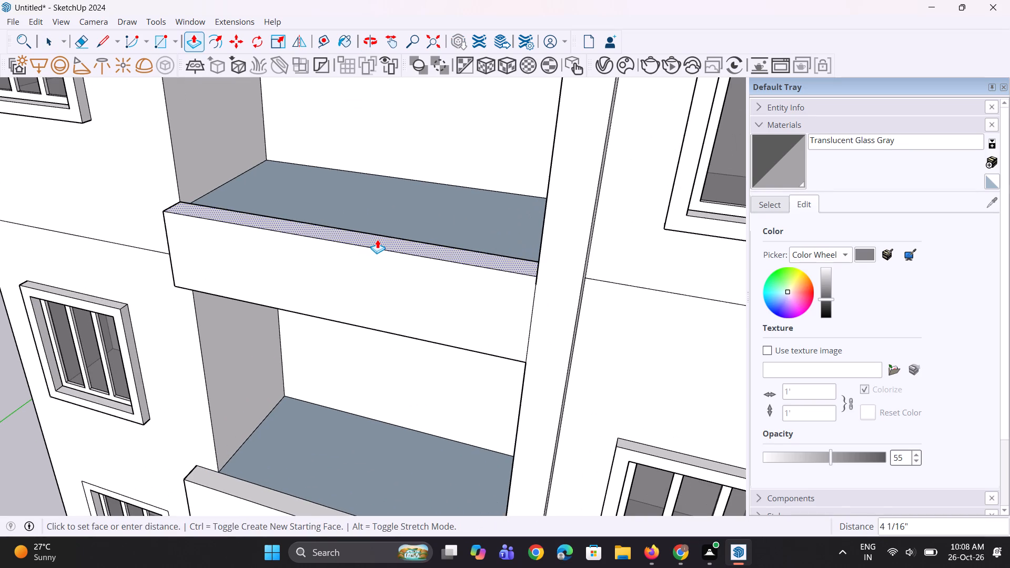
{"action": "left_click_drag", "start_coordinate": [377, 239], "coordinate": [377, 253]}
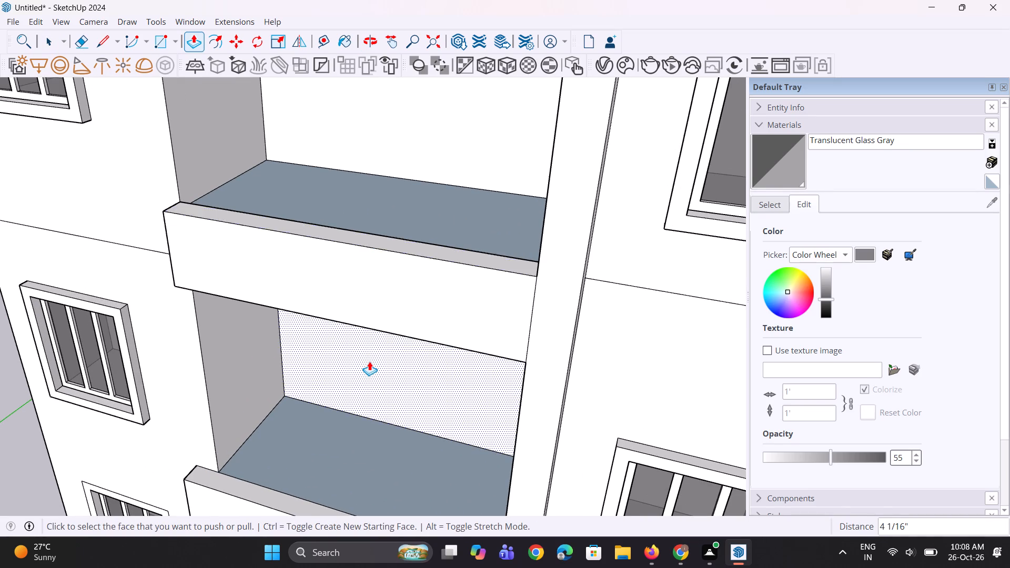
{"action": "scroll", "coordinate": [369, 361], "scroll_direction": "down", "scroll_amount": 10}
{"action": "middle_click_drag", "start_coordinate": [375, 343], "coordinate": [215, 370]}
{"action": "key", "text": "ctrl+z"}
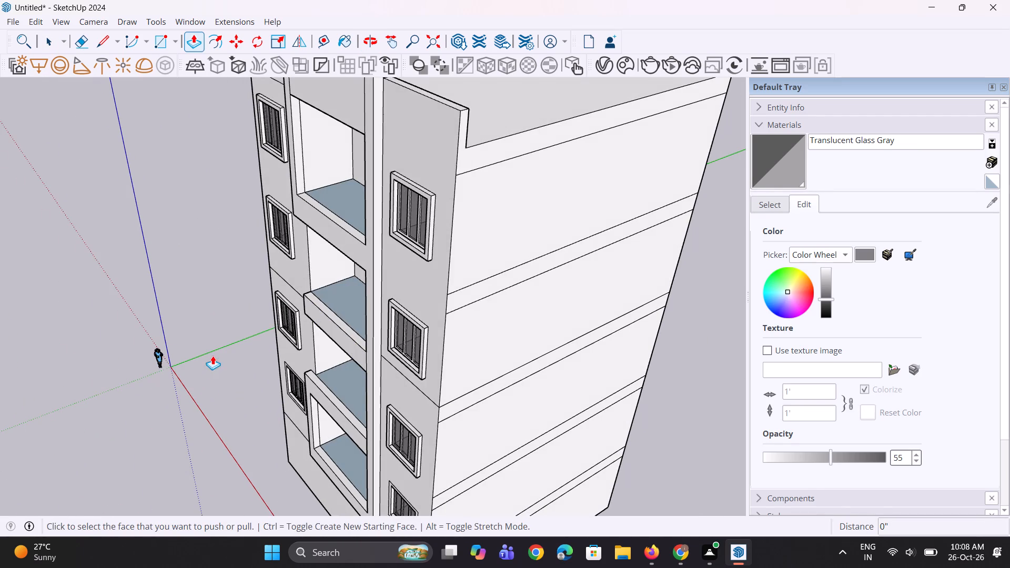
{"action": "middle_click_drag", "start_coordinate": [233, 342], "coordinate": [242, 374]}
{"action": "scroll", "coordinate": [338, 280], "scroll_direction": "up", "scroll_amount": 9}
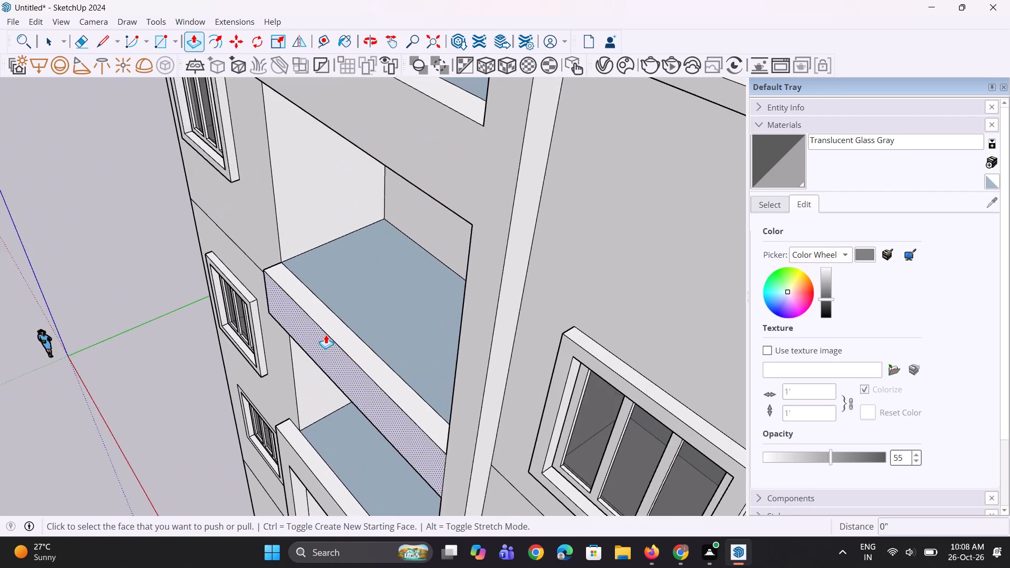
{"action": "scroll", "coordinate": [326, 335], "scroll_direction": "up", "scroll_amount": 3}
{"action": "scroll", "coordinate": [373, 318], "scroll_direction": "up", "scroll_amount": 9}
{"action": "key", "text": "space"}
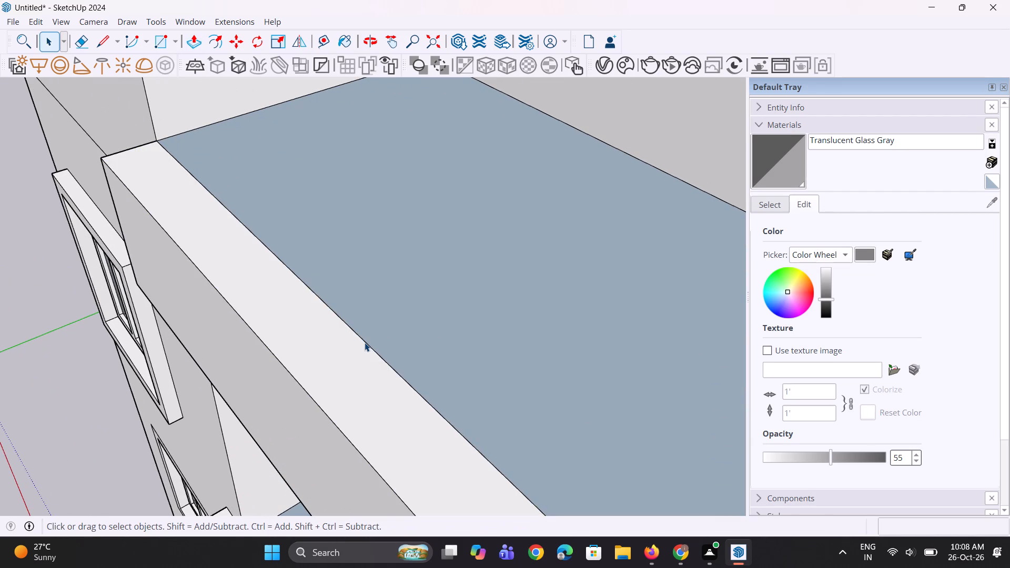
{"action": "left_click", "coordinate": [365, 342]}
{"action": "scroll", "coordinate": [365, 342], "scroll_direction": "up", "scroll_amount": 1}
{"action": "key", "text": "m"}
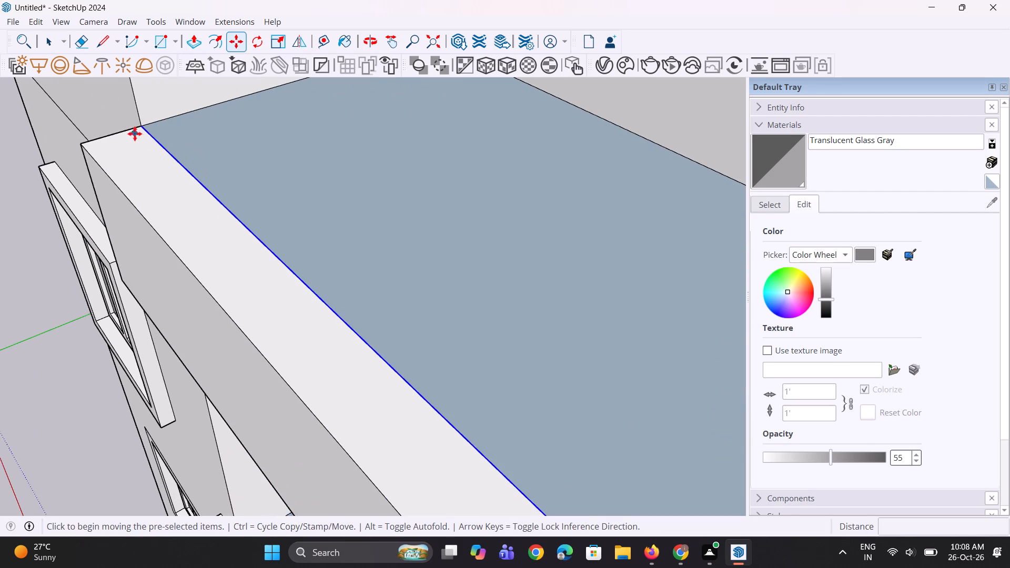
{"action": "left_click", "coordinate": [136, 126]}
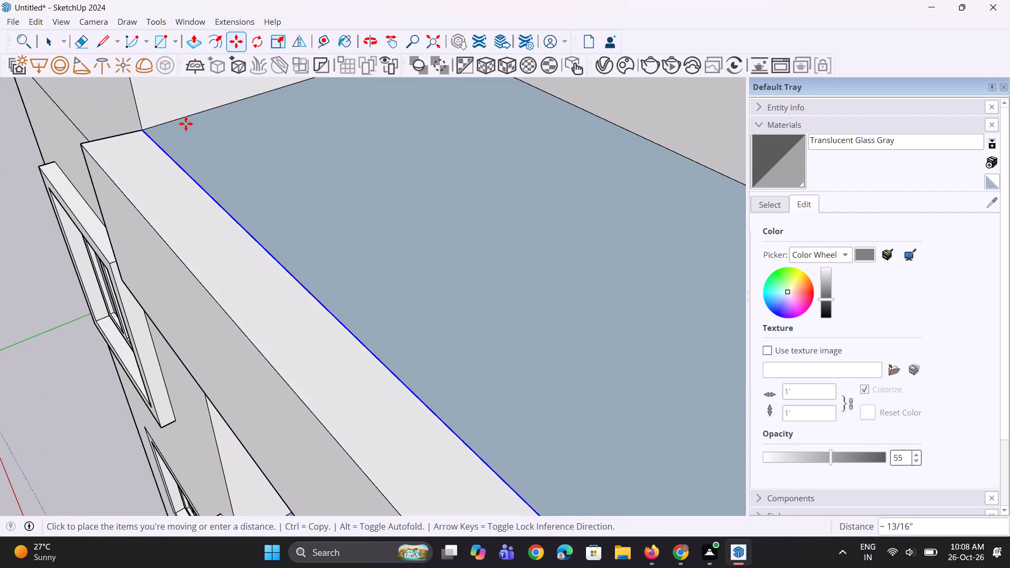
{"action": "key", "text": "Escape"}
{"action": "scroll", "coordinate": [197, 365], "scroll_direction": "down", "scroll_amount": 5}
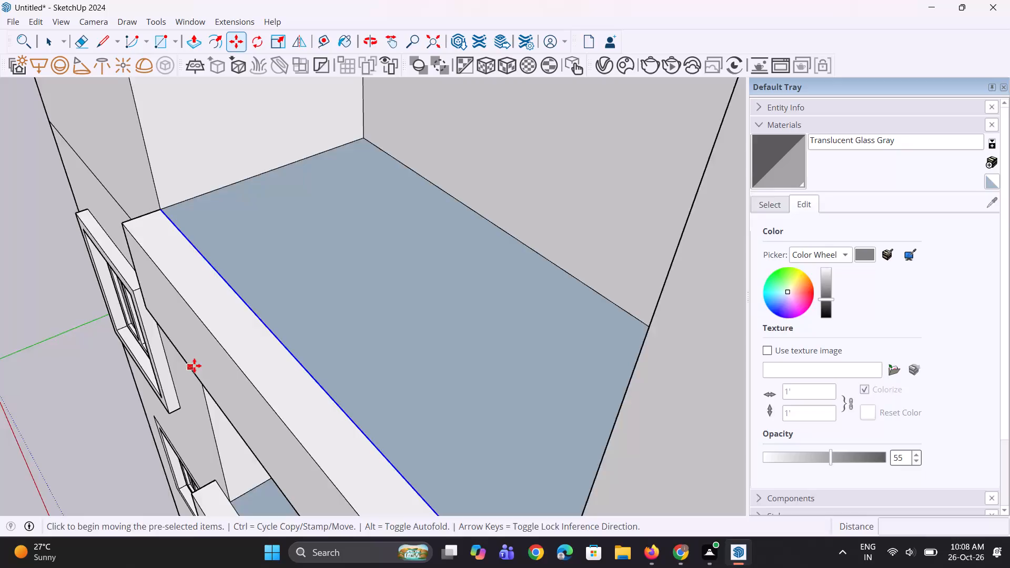
Raise the top face of the ledge below the second bay from the top by 7".
{"action": "middle_click_drag", "start_coordinate": [205, 366], "coordinate": [306, 329]}
{"action": "scroll", "coordinate": [308, 332], "scroll_direction": "down", "scroll_amount": 9}
{"action": "middle_click_drag", "start_coordinate": [361, 330], "coordinate": [327, 321]}
{"action": "key", "text": "space"}
{"action": "scroll", "coordinate": [326, 312], "scroll_direction": "up", "scroll_amount": 3}
{"action": "key", "text": "p"}
{"action": "left_click", "coordinate": [349, 307]}
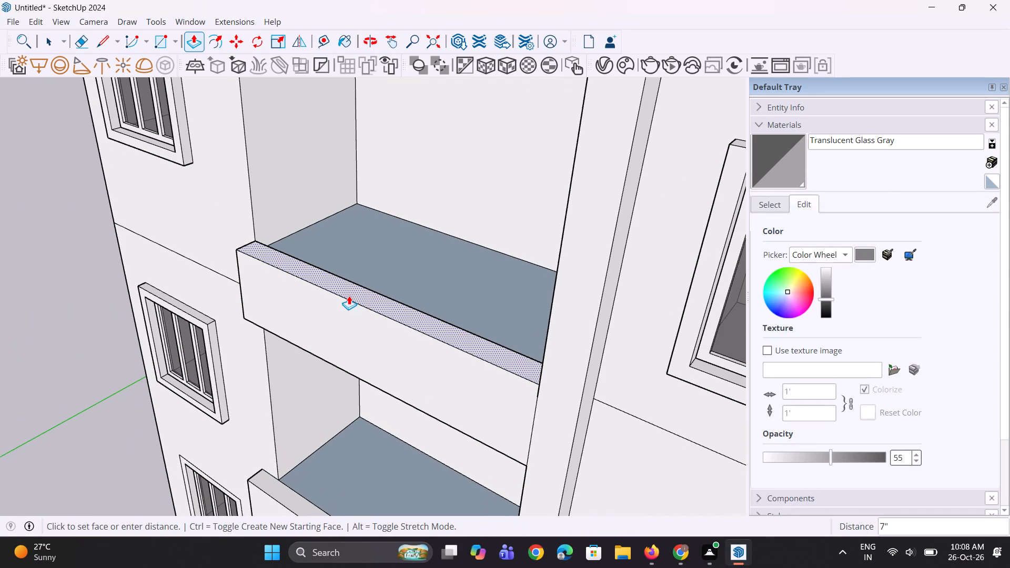
{"action": "left_click", "coordinate": [349, 296]}
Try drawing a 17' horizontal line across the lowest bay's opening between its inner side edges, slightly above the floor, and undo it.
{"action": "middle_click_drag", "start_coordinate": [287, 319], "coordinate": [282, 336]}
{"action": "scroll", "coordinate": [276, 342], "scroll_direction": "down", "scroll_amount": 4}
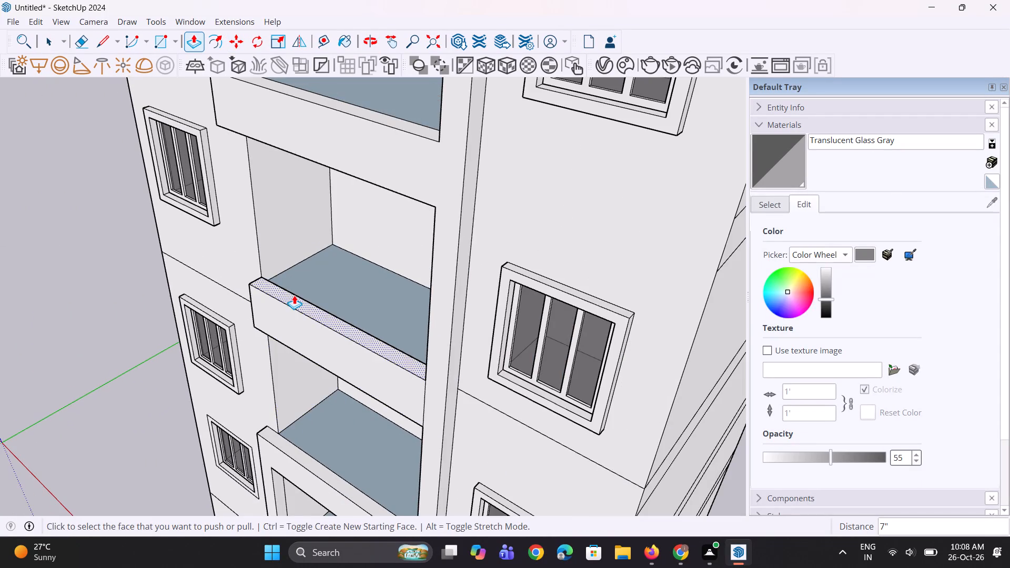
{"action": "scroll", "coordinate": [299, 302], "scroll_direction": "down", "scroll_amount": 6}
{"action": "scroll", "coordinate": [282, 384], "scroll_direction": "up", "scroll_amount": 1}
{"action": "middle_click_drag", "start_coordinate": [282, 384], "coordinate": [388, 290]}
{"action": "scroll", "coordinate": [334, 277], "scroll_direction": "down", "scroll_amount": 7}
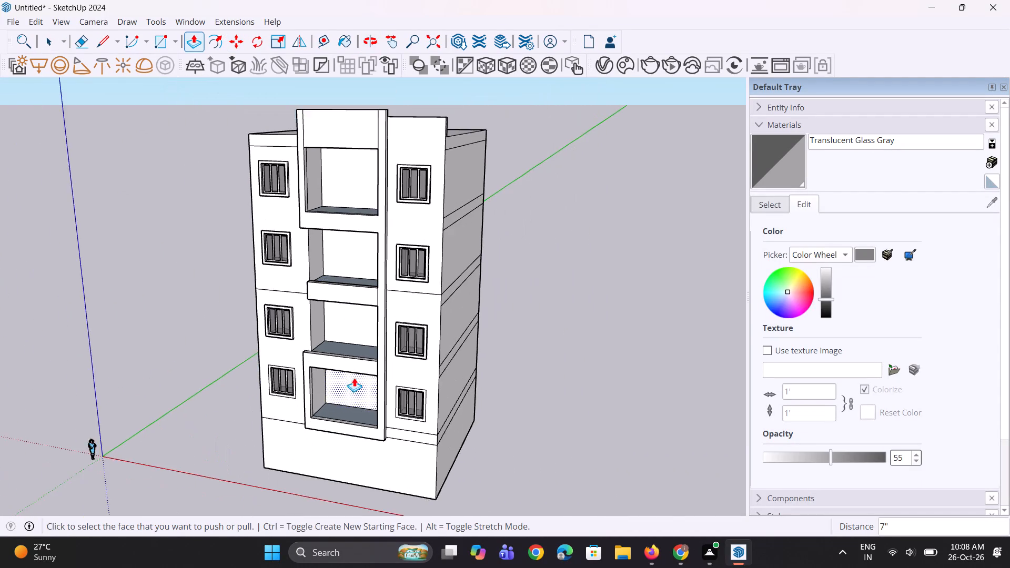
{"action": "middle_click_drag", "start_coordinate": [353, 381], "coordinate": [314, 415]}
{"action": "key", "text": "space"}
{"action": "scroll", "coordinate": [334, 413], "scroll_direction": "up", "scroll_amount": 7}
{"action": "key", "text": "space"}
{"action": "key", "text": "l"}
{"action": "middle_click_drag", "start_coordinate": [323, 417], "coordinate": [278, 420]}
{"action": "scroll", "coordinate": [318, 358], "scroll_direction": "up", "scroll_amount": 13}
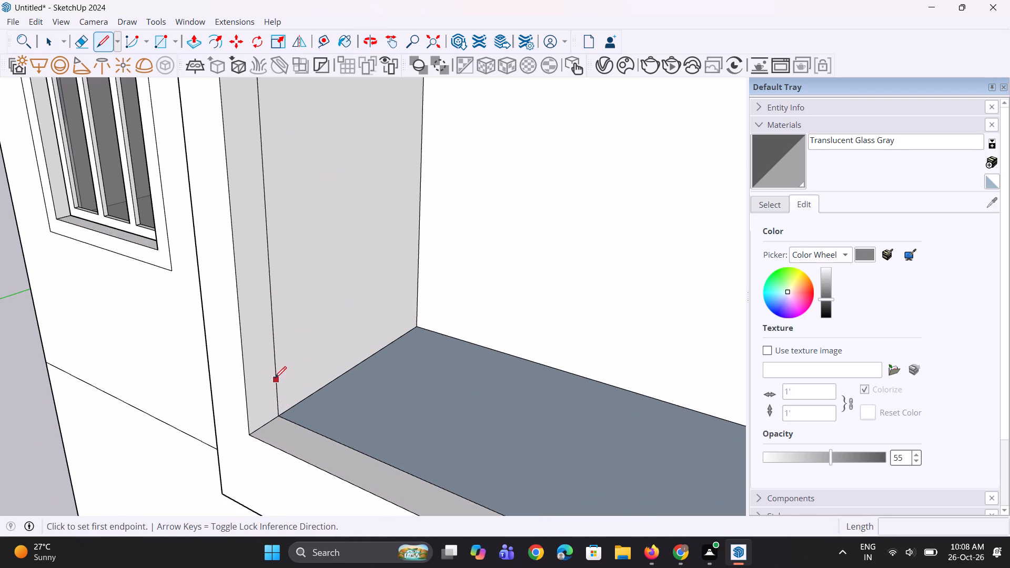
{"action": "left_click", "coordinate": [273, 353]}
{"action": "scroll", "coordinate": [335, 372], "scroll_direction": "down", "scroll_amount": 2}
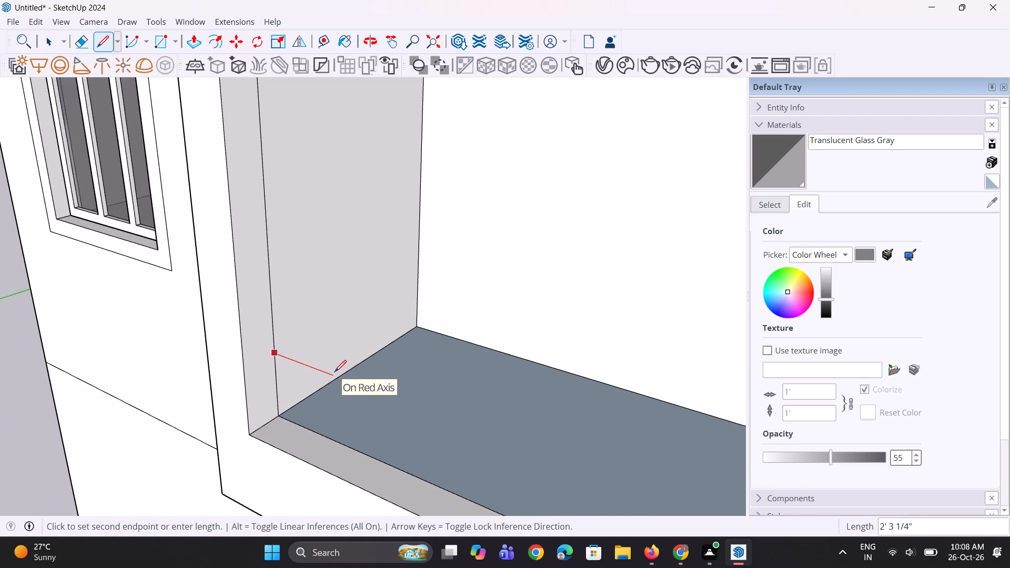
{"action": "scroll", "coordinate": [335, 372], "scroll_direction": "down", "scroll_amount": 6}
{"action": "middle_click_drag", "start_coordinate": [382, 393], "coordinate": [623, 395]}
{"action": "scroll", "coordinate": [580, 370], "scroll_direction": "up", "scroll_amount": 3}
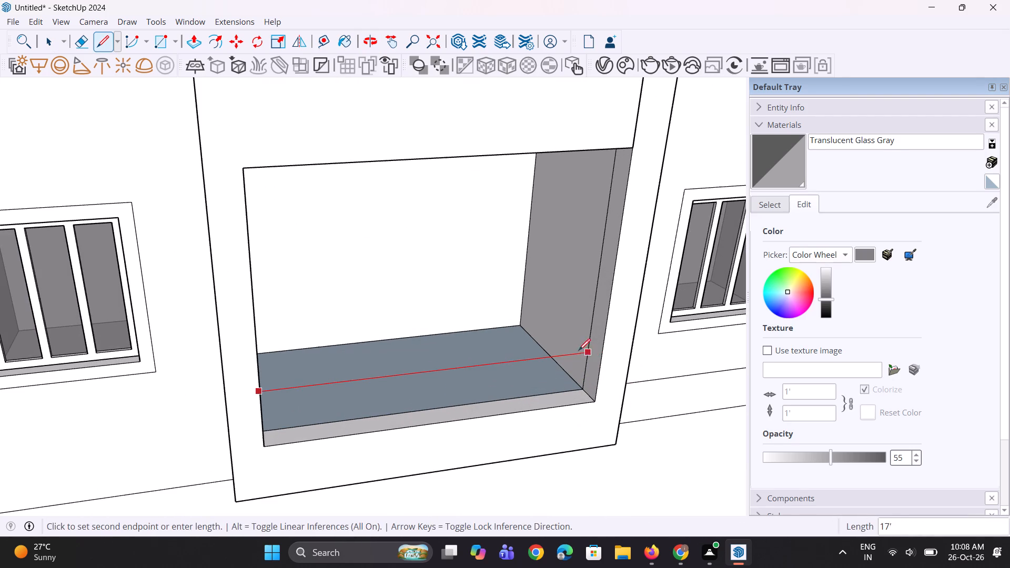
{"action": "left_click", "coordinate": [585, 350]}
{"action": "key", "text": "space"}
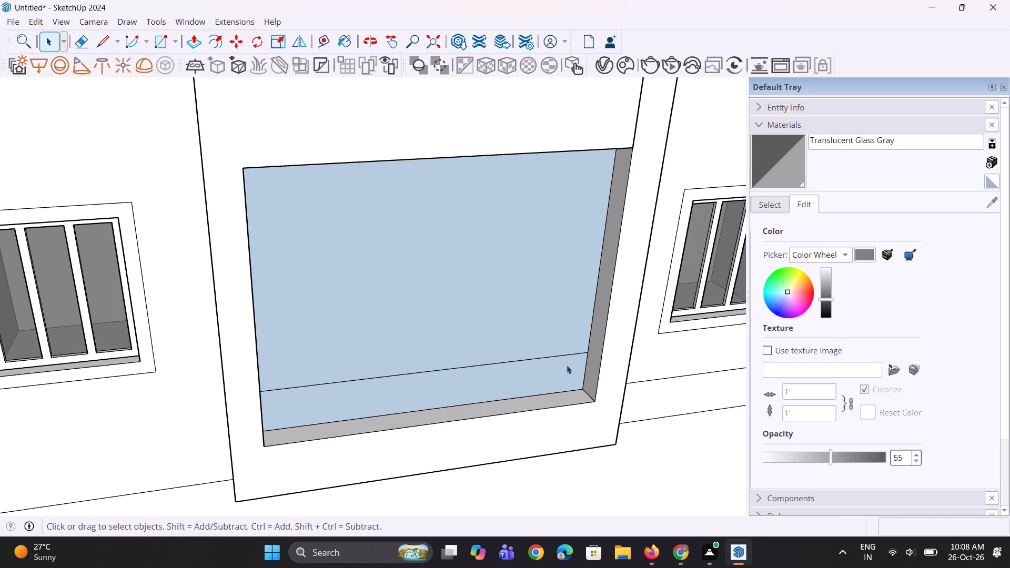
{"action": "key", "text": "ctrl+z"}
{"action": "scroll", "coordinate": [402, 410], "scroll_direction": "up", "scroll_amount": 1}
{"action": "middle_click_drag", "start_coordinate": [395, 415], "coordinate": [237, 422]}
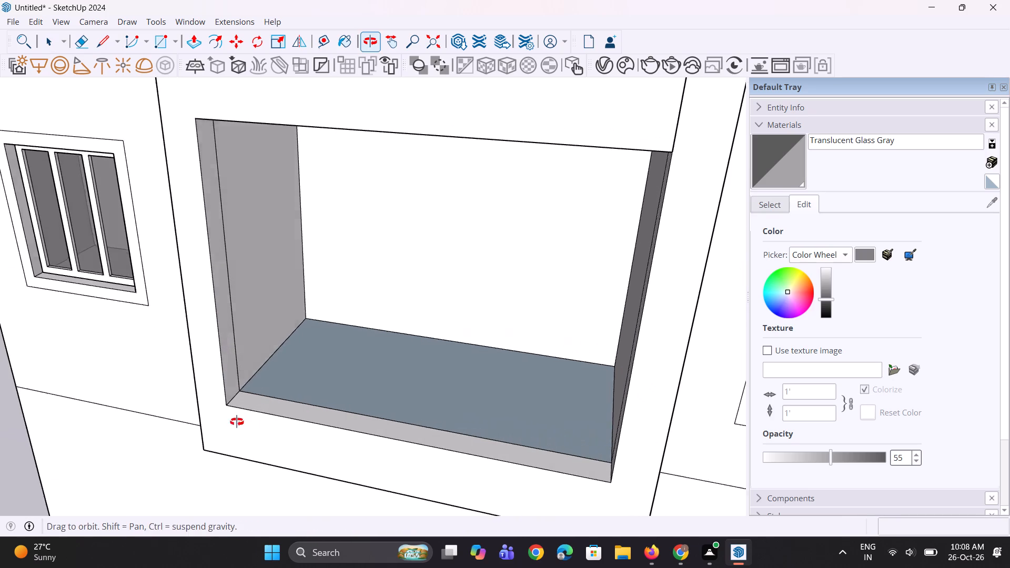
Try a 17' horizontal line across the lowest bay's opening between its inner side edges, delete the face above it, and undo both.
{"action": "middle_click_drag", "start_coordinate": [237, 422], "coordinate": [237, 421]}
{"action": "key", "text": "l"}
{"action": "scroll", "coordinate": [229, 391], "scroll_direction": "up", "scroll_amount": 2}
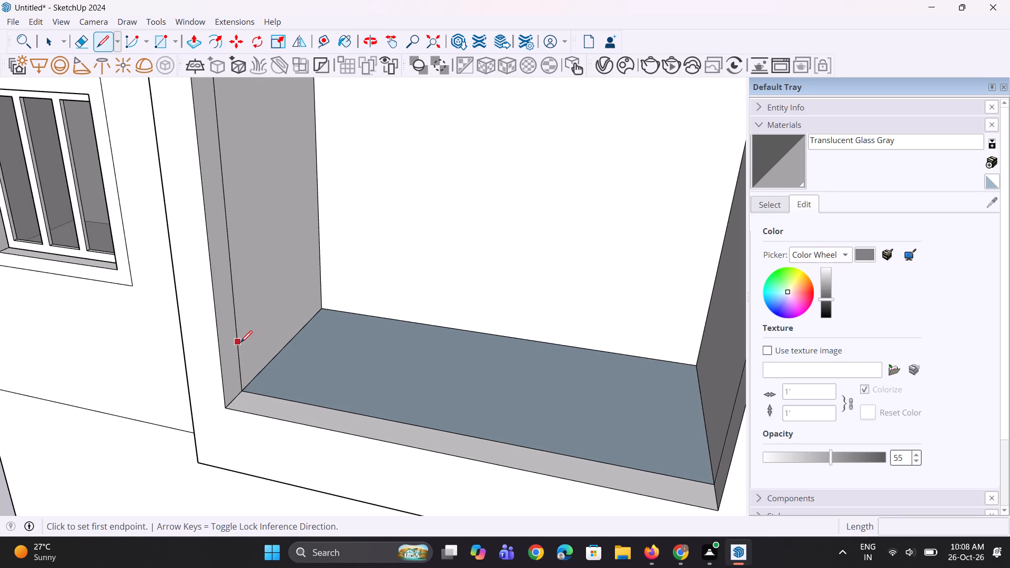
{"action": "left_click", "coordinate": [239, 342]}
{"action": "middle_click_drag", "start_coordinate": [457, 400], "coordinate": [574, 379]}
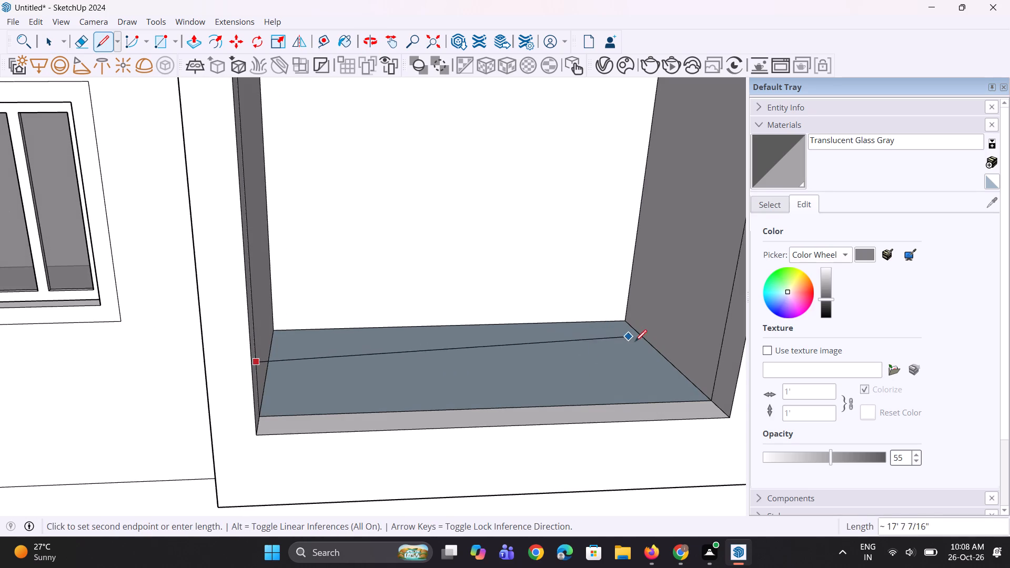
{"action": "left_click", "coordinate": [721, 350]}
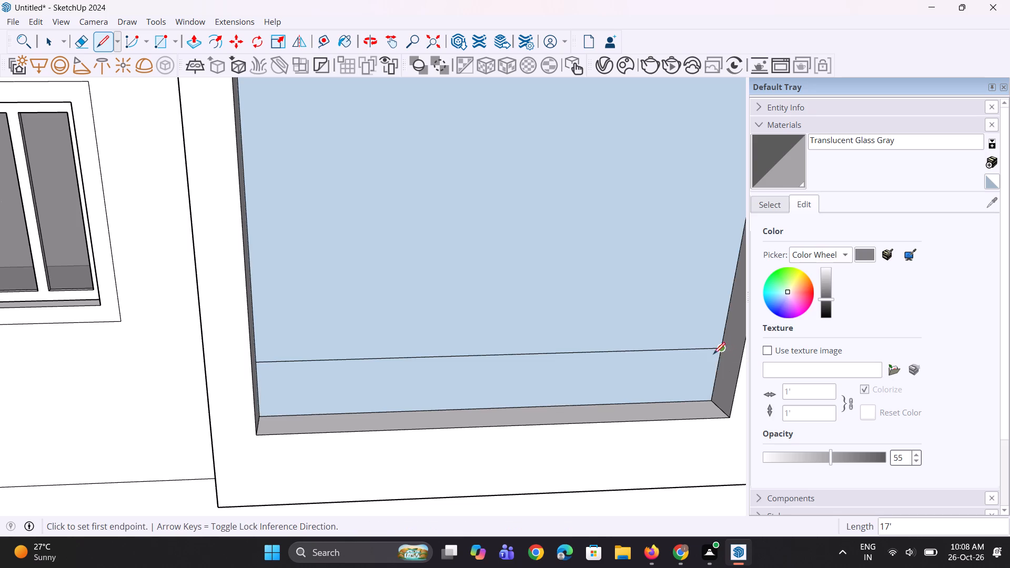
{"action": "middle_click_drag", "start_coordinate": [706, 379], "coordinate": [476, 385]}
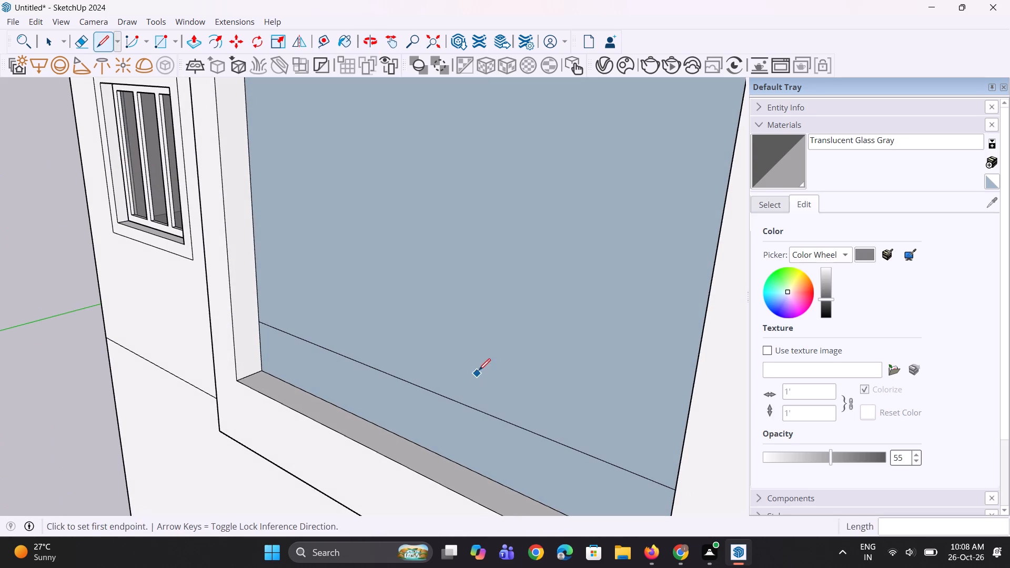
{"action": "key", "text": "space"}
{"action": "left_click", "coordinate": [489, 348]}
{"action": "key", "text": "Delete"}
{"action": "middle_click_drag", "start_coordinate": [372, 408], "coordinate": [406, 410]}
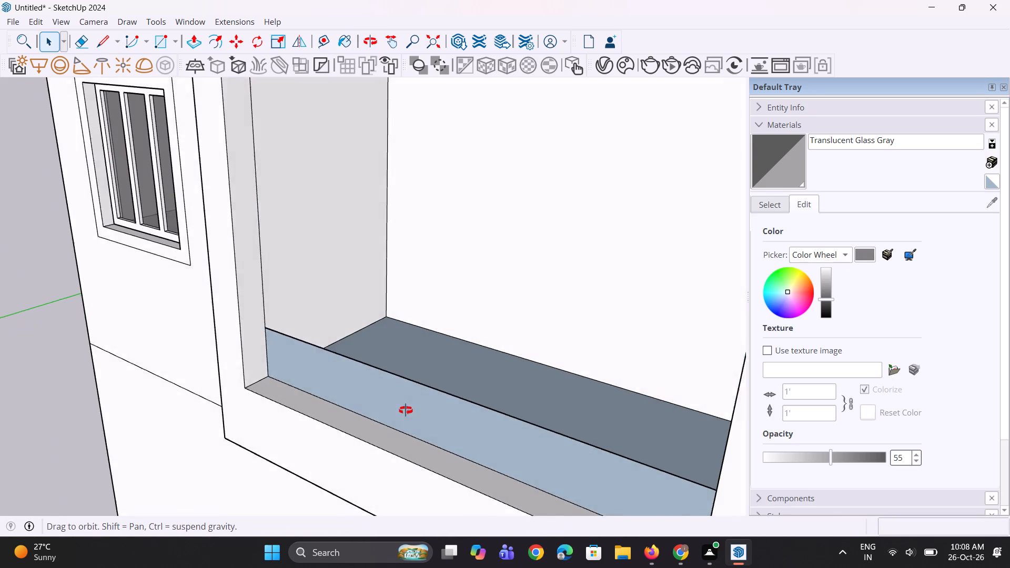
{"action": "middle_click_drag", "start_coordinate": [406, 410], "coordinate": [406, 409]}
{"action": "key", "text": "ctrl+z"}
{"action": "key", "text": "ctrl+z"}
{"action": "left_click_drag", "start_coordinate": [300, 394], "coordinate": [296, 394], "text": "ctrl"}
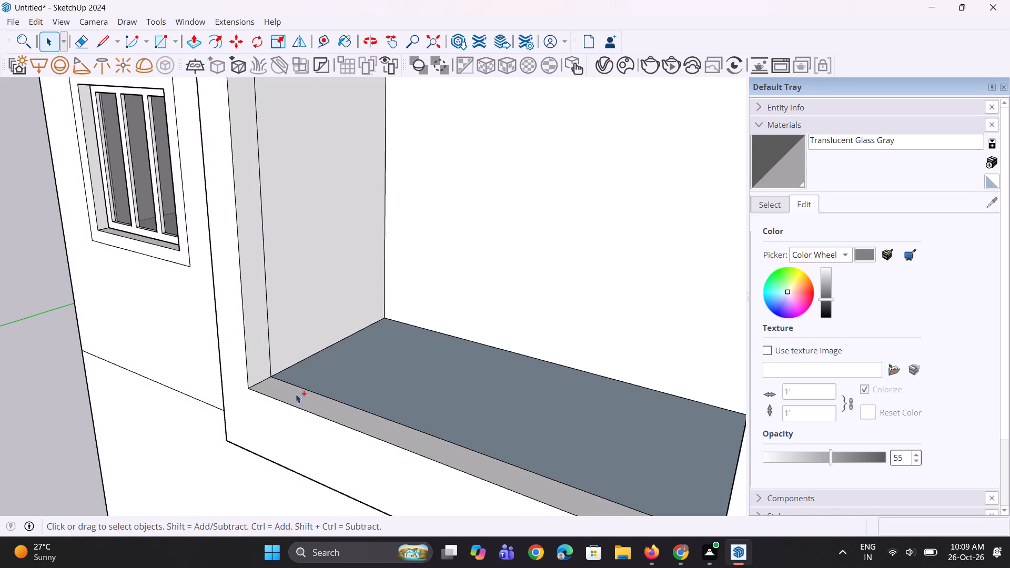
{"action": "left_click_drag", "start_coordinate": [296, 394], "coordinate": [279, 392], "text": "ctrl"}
Draw a horizontal line about 17' long across the lowest bay's opening, between the narrow front strips of its side faces.
{"action": "key", "text": "l"}
{"action": "scroll", "coordinate": [259, 373], "scroll_direction": "up", "scroll_amount": 2}
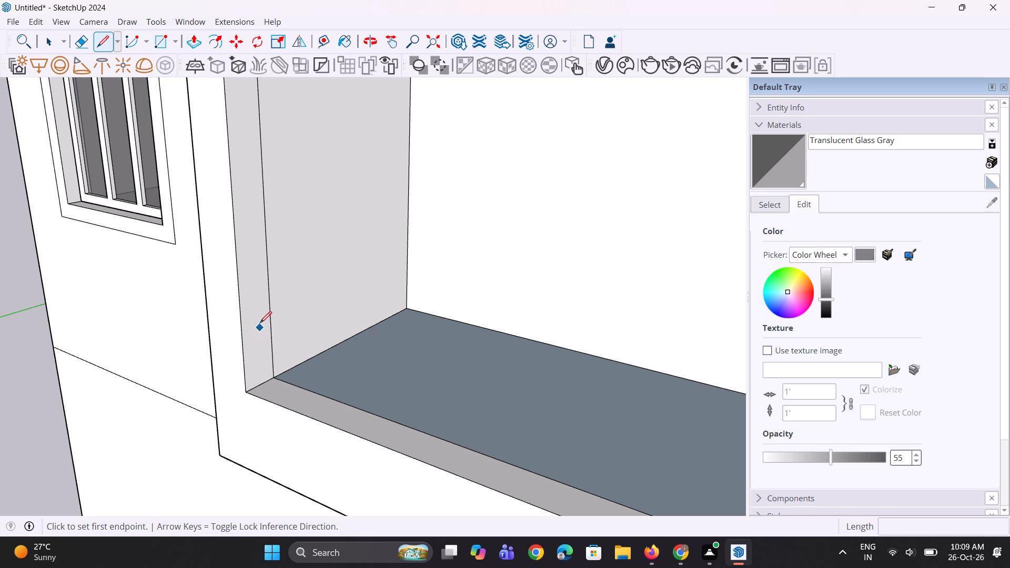
{"action": "left_click", "coordinate": [258, 315]}
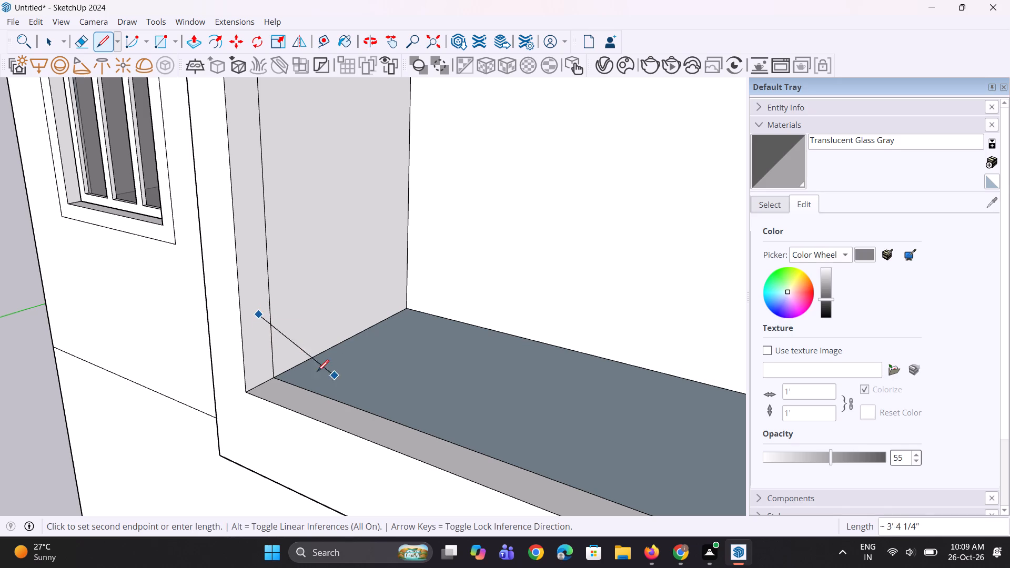
{"action": "scroll", "coordinate": [316, 367], "scroll_direction": "down", "scroll_amount": 5}
{"action": "scroll", "coordinate": [326, 362], "scroll_direction": "up", "scroll_amount": 1}
{"action": "scroll", "coordinate": [327, 362], "scroll_direction": "down", "scroll_amount": 5}
{"action": "middle_click_drag", "start_coordinate": [365, 383], "coordinate": [591, 380]}
{"action": "scroll", "coordinate": [542, 360], "scroll_direction": "up", "scroll_amount": 2}
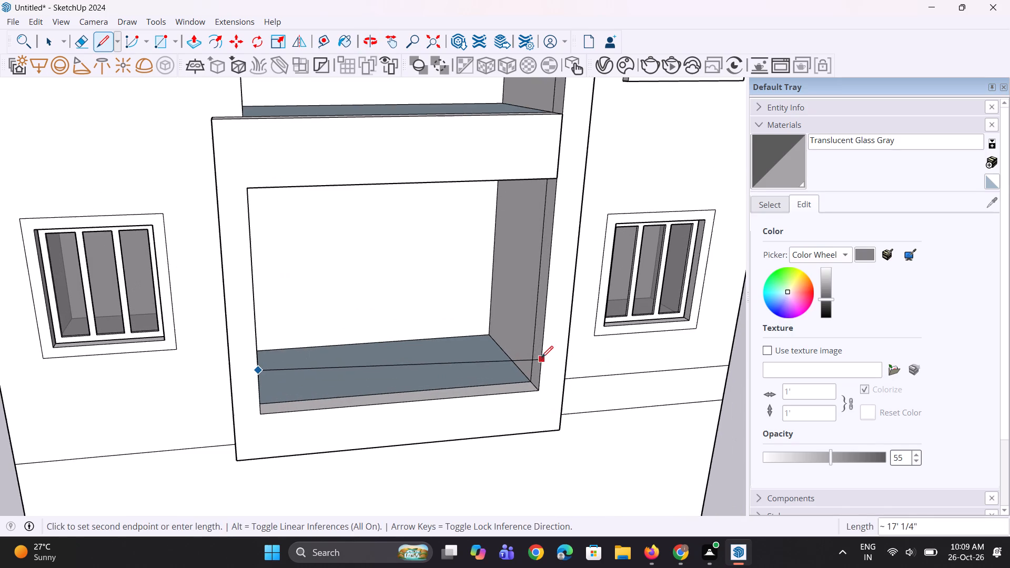
{"action": "scroll", "coordinate": [523, 354], "scroll_direction": "up", "scroll_amount": 4}
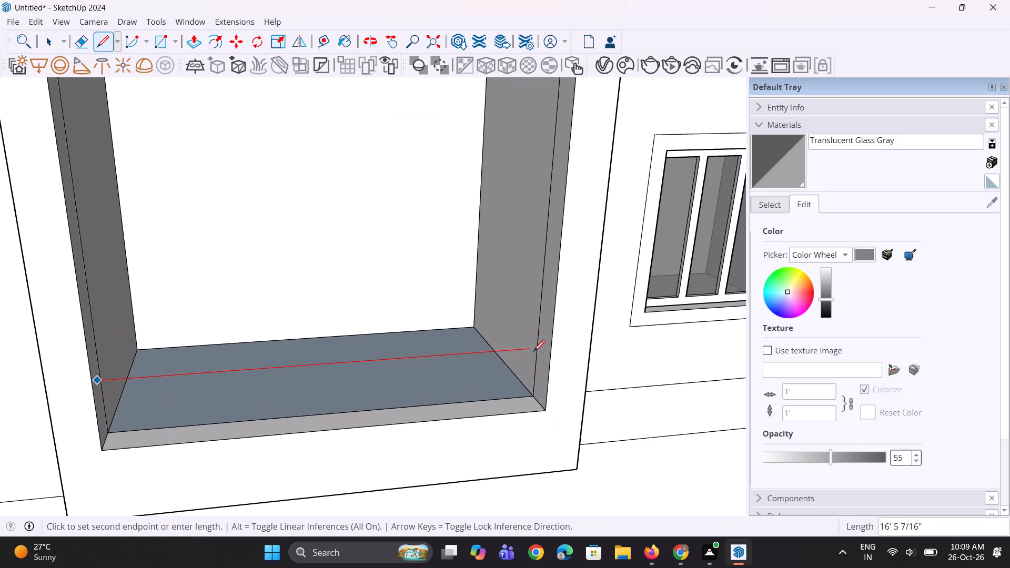
{"action": "left_click", "coordinate": [540, 344]}
{"action": "middle_click_drag", "start_coordinate": [555, 391], "coordinate": [510, 412]}
Move the horizontal line in the lowest bay straight down 1' 6", closer to the floor.
{"action": "key", "text": "space"}
{"action": "key", "text": "space"}
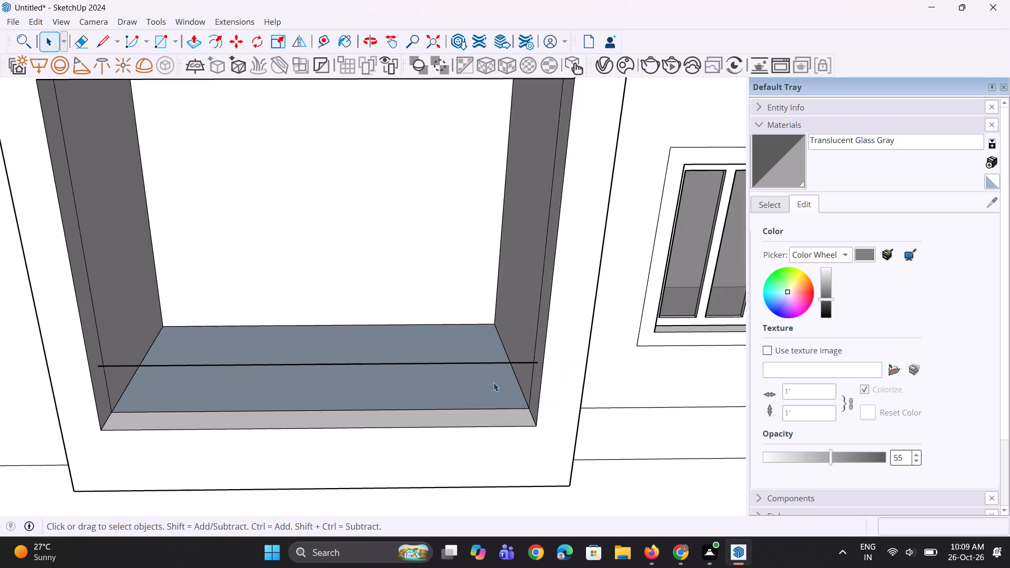
{"action": "left_click", "coordinate": [499, 364]}
{"action": "middle_click_drag", "start_coordinate": [508, 409], "coordinate": [551, 381]}
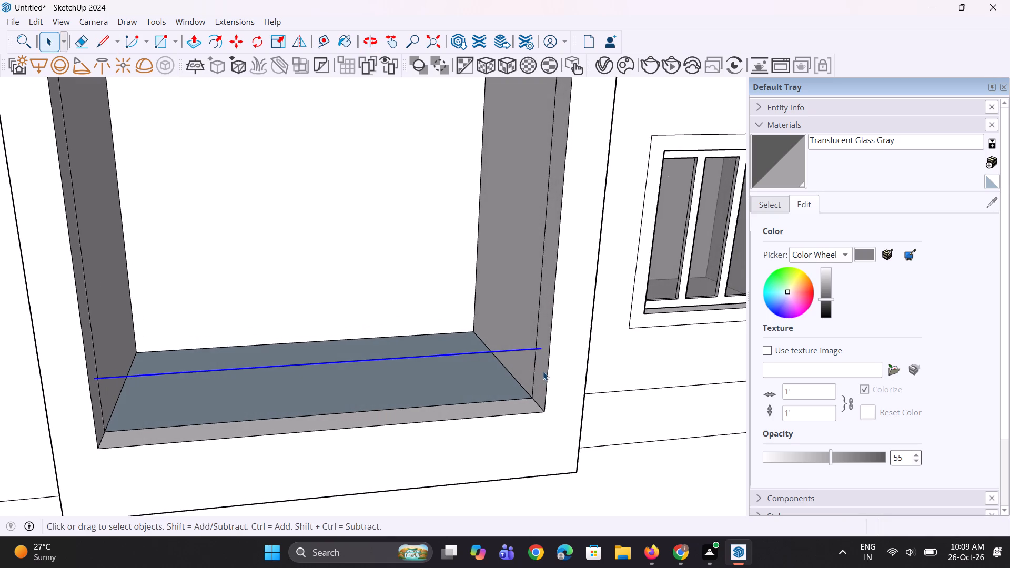
{"action": "scroll", "coordinate": [540, 365], "scroll_direction": "up", "scroll_amount": 2}
{"action": "key", "text": "m"}
{"action": "scroll", "coordinate": [540, 365], "scroll_direction": "up", "scroll_amount": 3}
{"action": "left_click", "coordinate": [543, 340]}
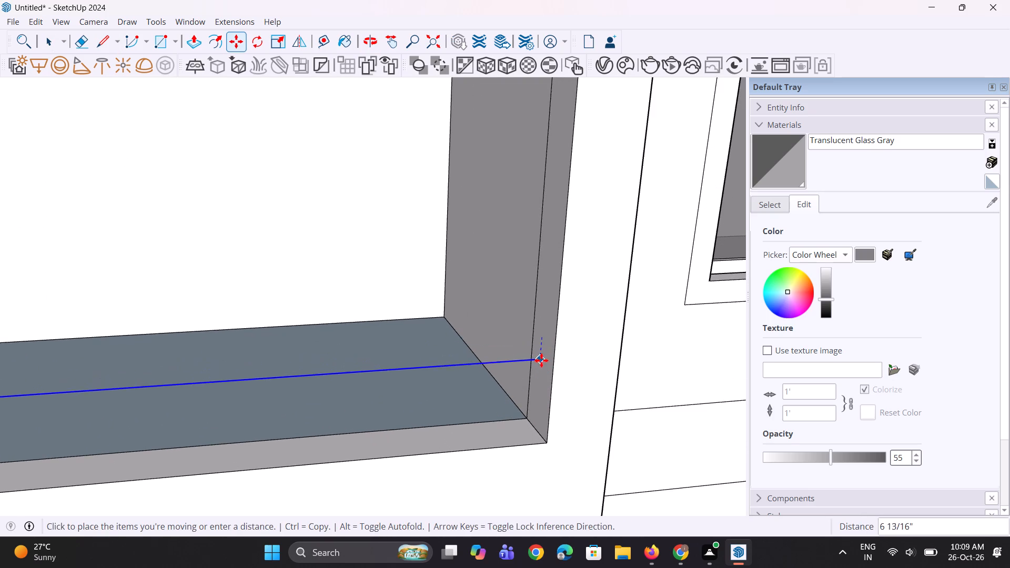
{"action": "left_click", "coordinate": [537, 393]}
Copy the horizontal line upward 9 1/8" and multiply the copy by 2 for evenly spaced rail lines.
{"action": "key", "text": "m"}
{"action": "scroll", "coordinate": [529, 419], "scroll_direction": "up", "scroll_amount": 1}
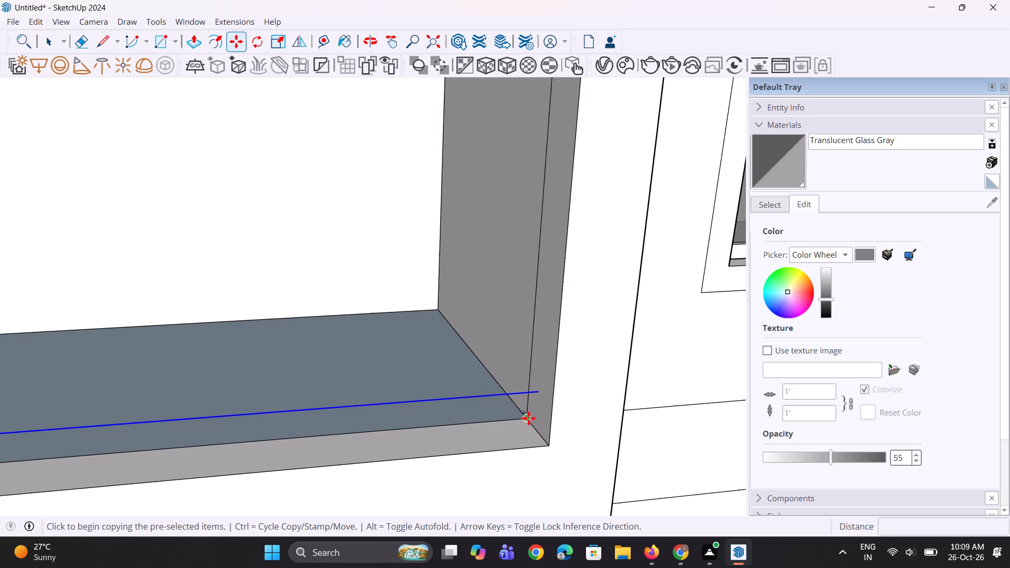
{"action": "scroll", "coordinate": [529, 418], "scroll_direction": "up", "scroll_amount": 1}
{"action": "left_click", "coordinate": [537, 390]}
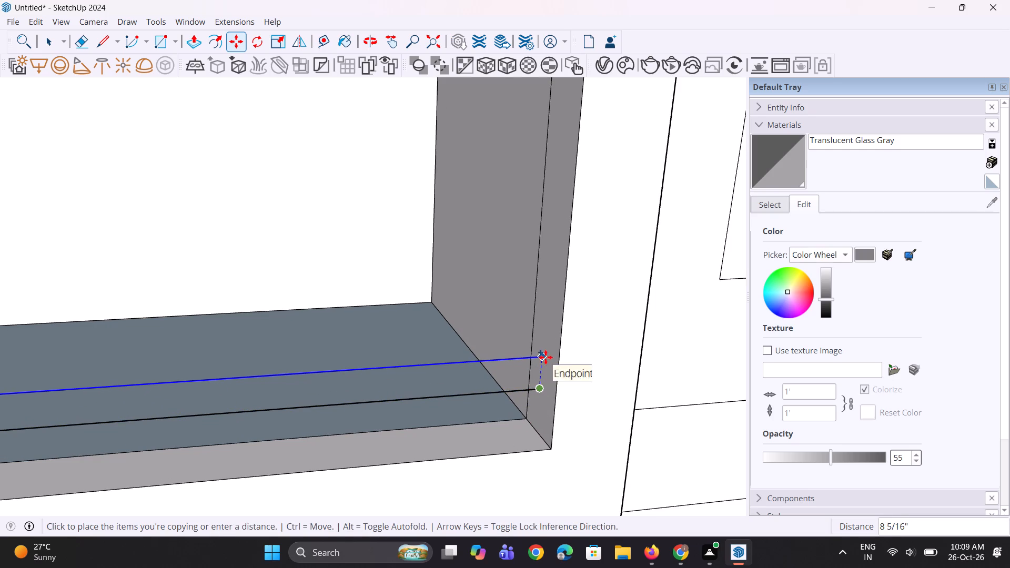
{"action": "left_click", "coordinate": [546, 354]}
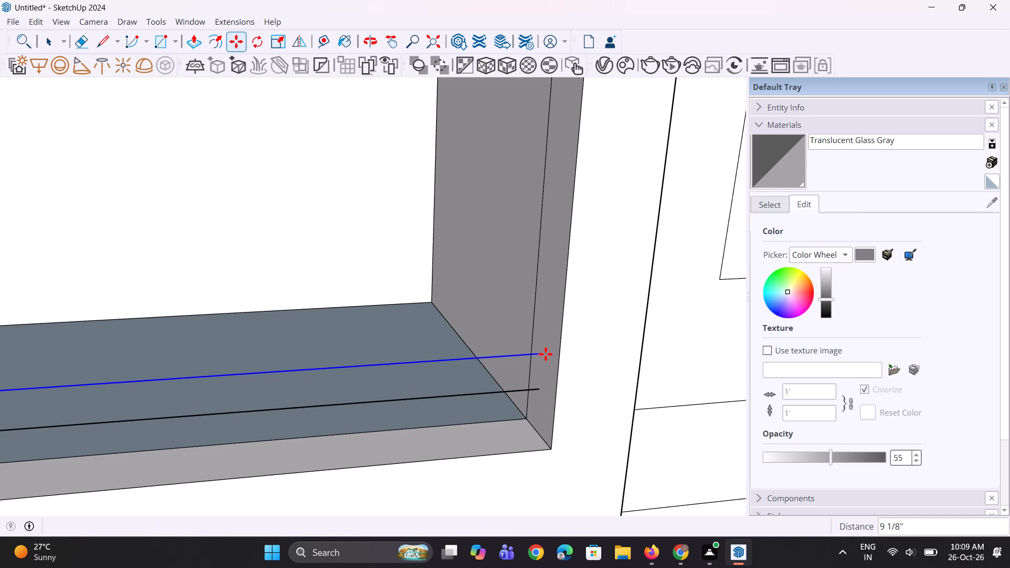
{"action": "key", "text": "asterisk"}
{"action": "key", "text": "2"}
{"action": "key", "text": "Return"}
Draw a small rectangle around the end of the lowest rail line on the bay's left side face.
{"action": "middle_click_drag", "start_coordinate": [522, 432], "coordinate": [501, 422]}
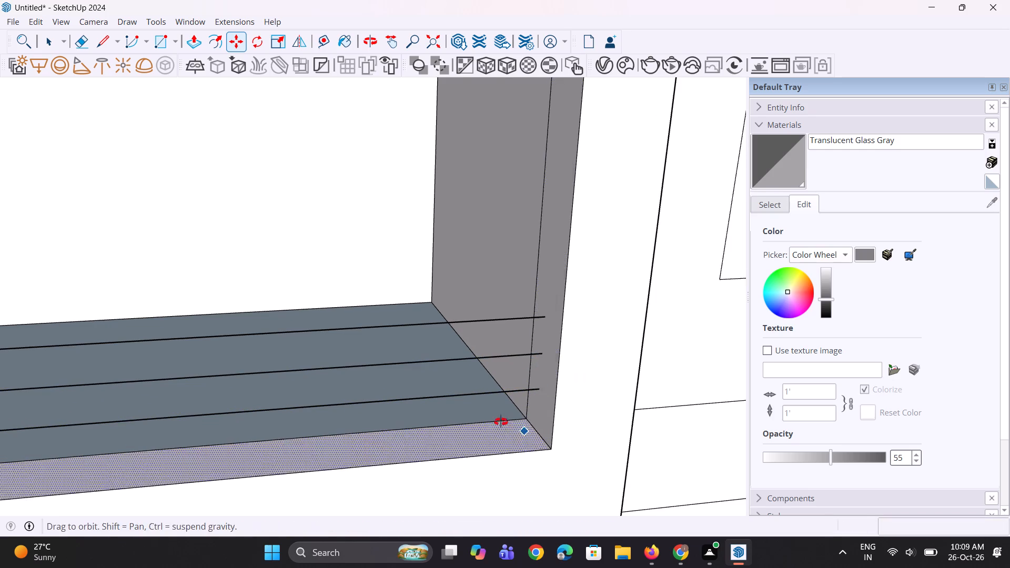
{"action": "middle_click_drag", "start_coordinate": [501, 422], "coordinate": [496, 414]}
{"action": "scroll", "coordinate": [497, 415], "scroll_direction": "down", "scroll_amount": 11}
{"action": "middle_click_drag", "start_coordinate": [493, 419], "coordinate": [346, 405]}
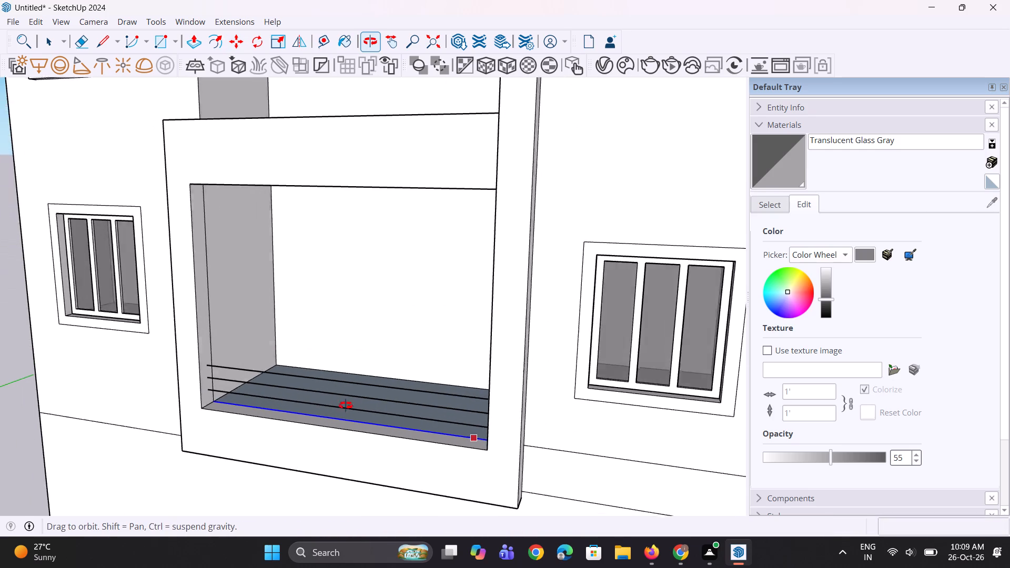
{"action": "middle_click_drag", "start_coordinate": [346, 405], "coordinate": [277, 400]}
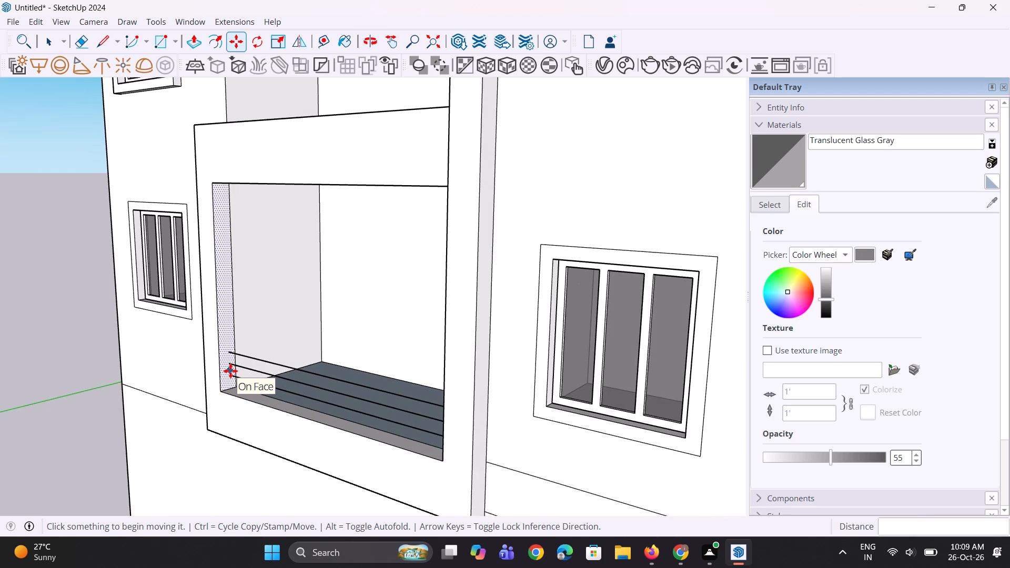
{"action": "scroll", "coordinate": [203, 352], "scroll_direction": "up", "scroll_amount": 3}
{"action": "scroll", "coordinate": [240, 386], "scroll_direction": "up", "scroll_amount": 4}
{"action": "key", "text": "space"}
{"action": "key", "text": "space"}
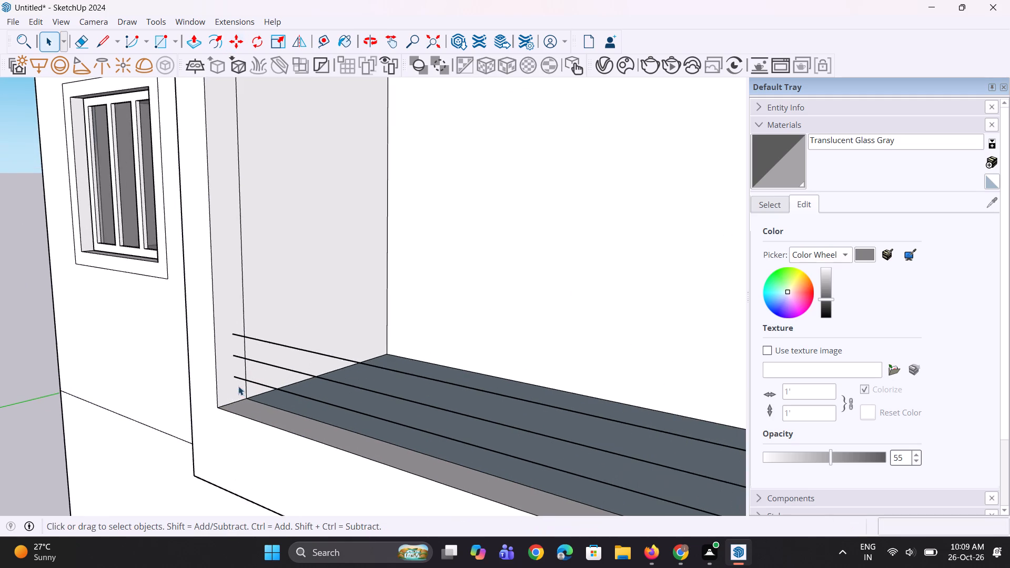
{"action": "scroll", "coordinate": [238, 386], "scroll_direction": "up", "scroll_amount": 9}
{"action": "middle_click_drag", "start_coordinate": [269, 427], "coordinate": [229, 435]}
{"action": "scroll", "coordinate": [193, 351], "scroll_direction": "up", "scroll_amount": 4}
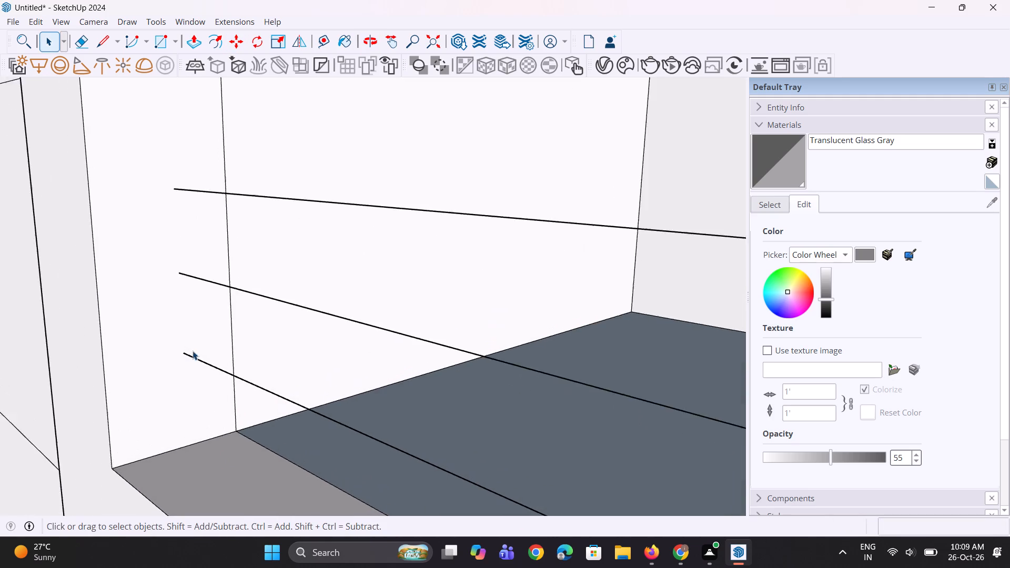
{"action": "scroll", "coordinate": [193, 351], "scroll_direction": "up", "scroll_amount": 8}
{"action": "key", "text": "r"}
{"action": "left_click", "coordinate": [140, 332]}
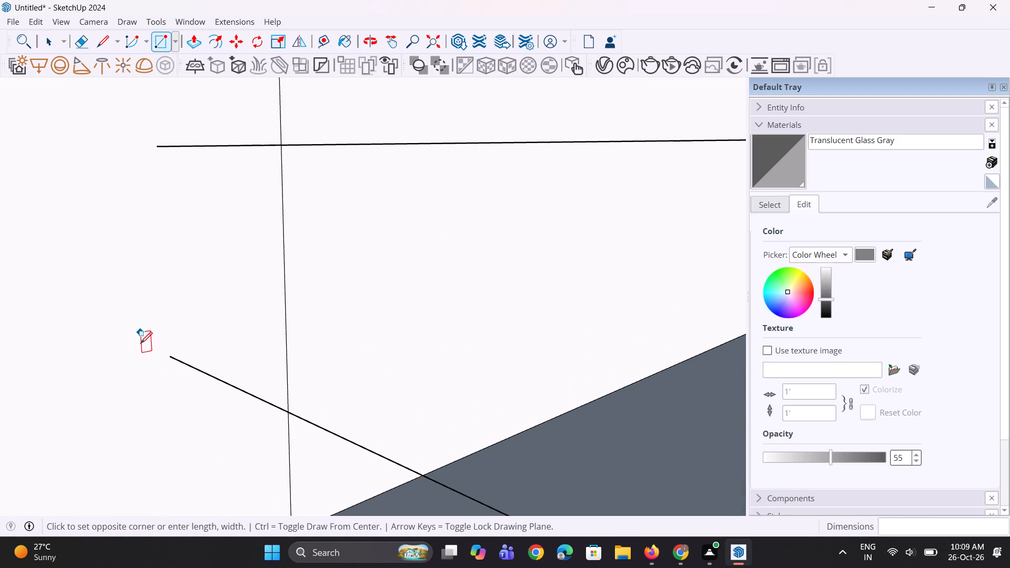
{"action": "left_click", "coordinate": [209, 384]}
Draw a vertical line about 2' 7" high from the front floor strip to the top rail line, near the bay's left side.
{"action": "scroll", "coordinate": [161, 412], "scroll_direction": "down", "scroll_amount": 4}
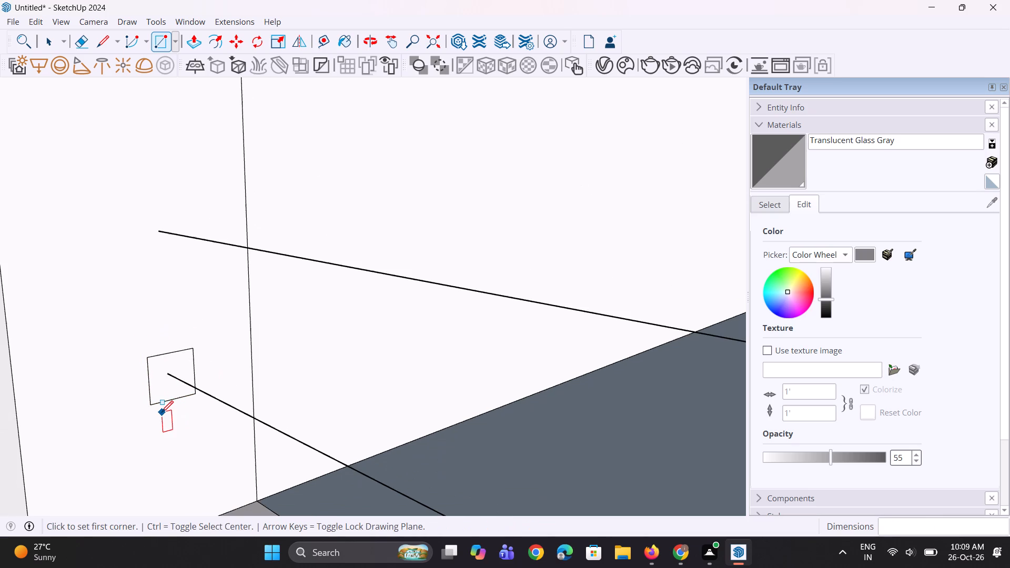
{"action": "middle_click_drag", "start_coordinate": [155, 423], "coordinate": [250, 431]}
{"action": "scroll", "coordinate": [191, 395], "scroll_direction": "down", "scroll_amount": 4}
{"action": "scroll", "coordinate": [191, 394], "scroll_direction": "up", "scroll_amount": 1}
{"action": "scroll", "coordinate": [191, 393], "scroll_direction": "down", "scroll_amount": 4}
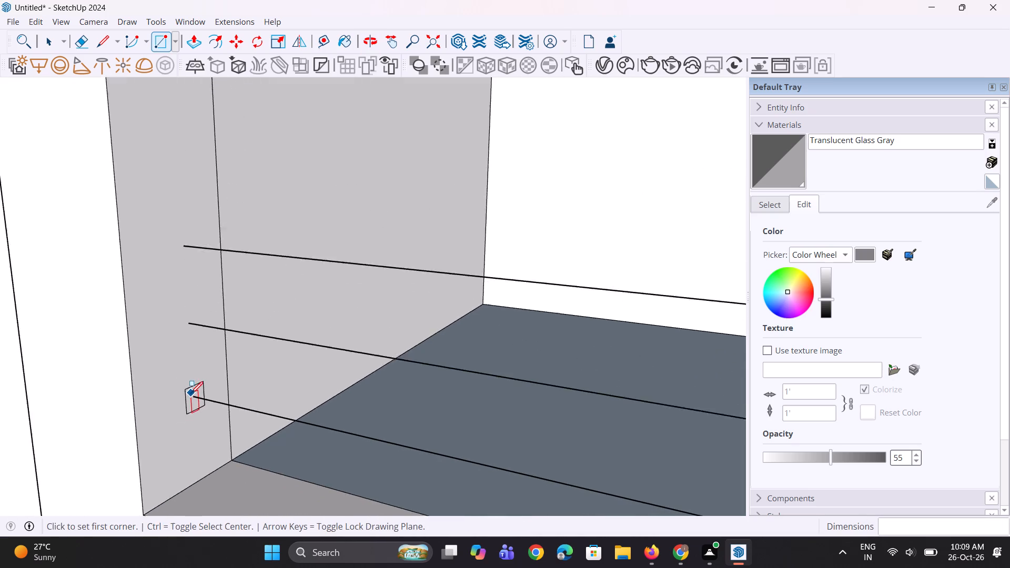
{"action": "scroll", "coordinate": [191, 393], "scroll_direction": "down", "scroll_amount": 7}
{"action": "middle_click_drag", "start_coordinate": [221, 428], "coordinate": [290, 438]}
{"action": "scroll", "coordinate": [246, 430], "scroll_direction": "down", "scroll_amount": 3}
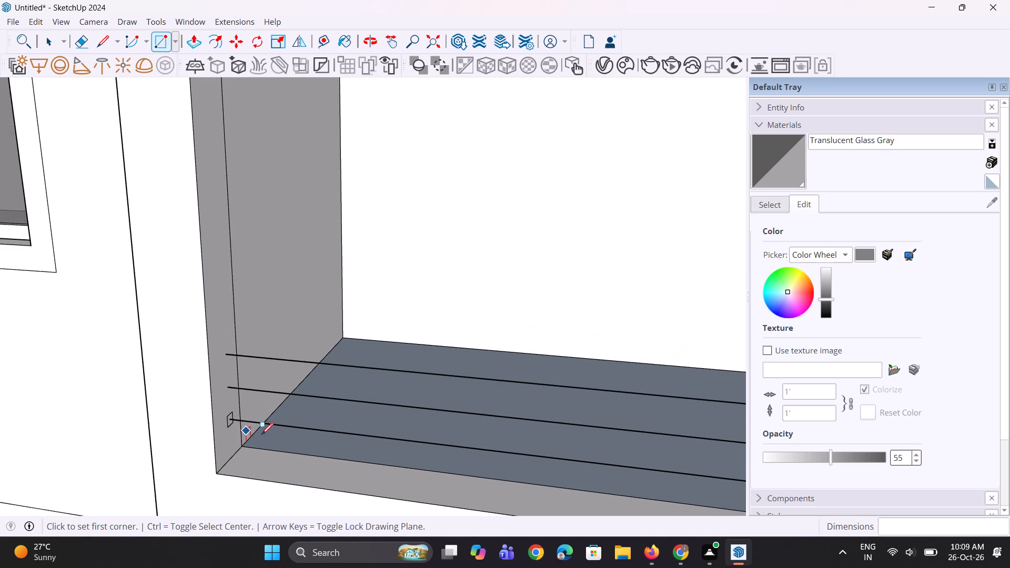
{"action": "scroll", "coordinate": [301, 445], "scroll_direction": "up", "scroll_amount": 2}
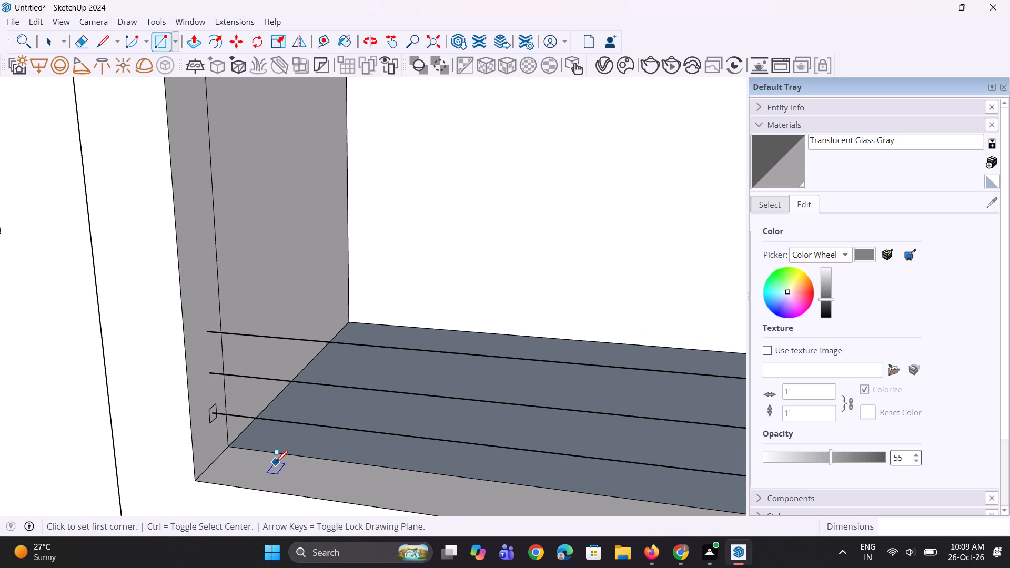
{"action": "scroll", "coordinate": [238, 481], "scroll_direction": "down", "scroll_amount": 5}
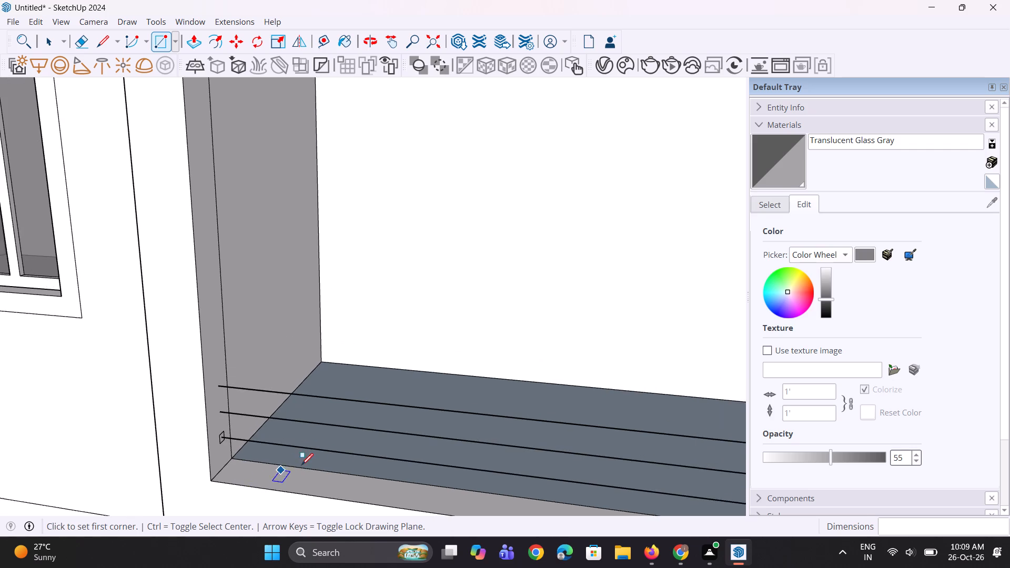
{"action": "middle_click_drag", "start_coordinate": [301, 465], "coordinate": [254, 469]}
{"action": "key", "text": "l"}
{"action": "scroll", "coordinate": [256, 469], "scroll_direction": "up", "scroll_amount": 2}
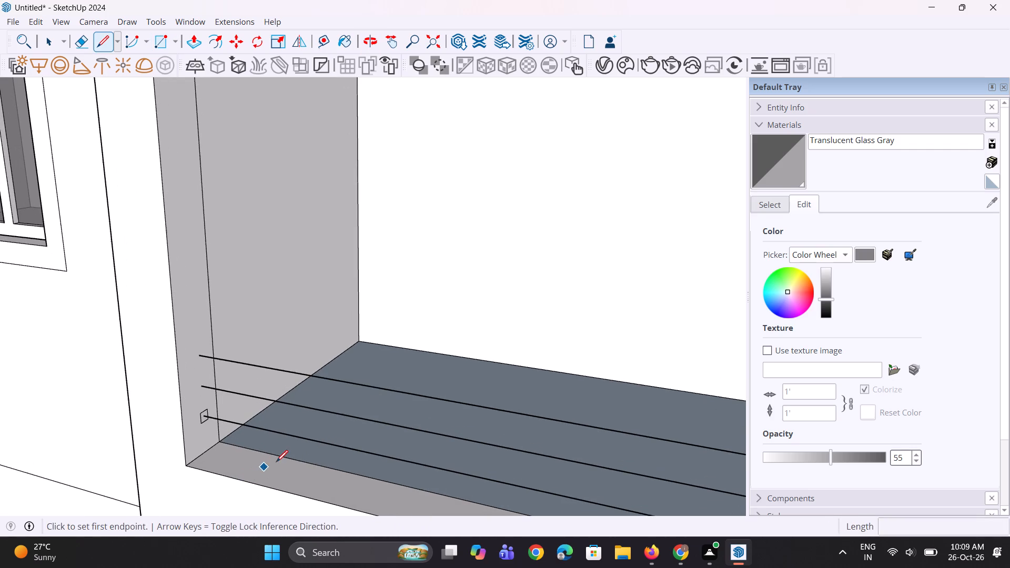
{"action": "left_click", "coordinate": [275, 470]}
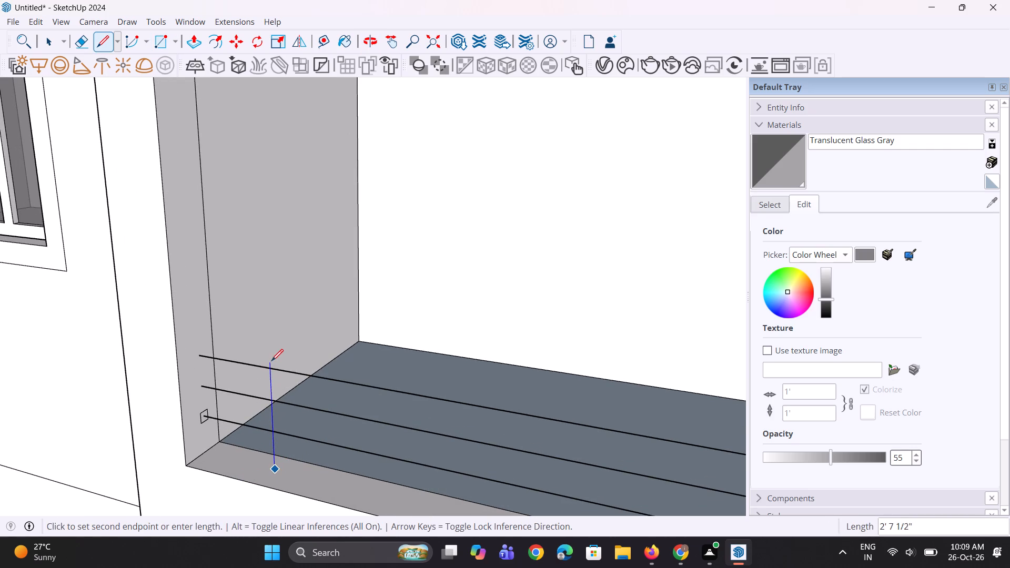
{"action": "left_click", "coordinate": [271, 366]}
Copy the vertical line about 13' 1 5/8" along the front floor strip to the opposite end of the lowest bay.
{"action": "middle_click_drag", "start_coordinate": [273, 464], "coordinate": [334, 462]}
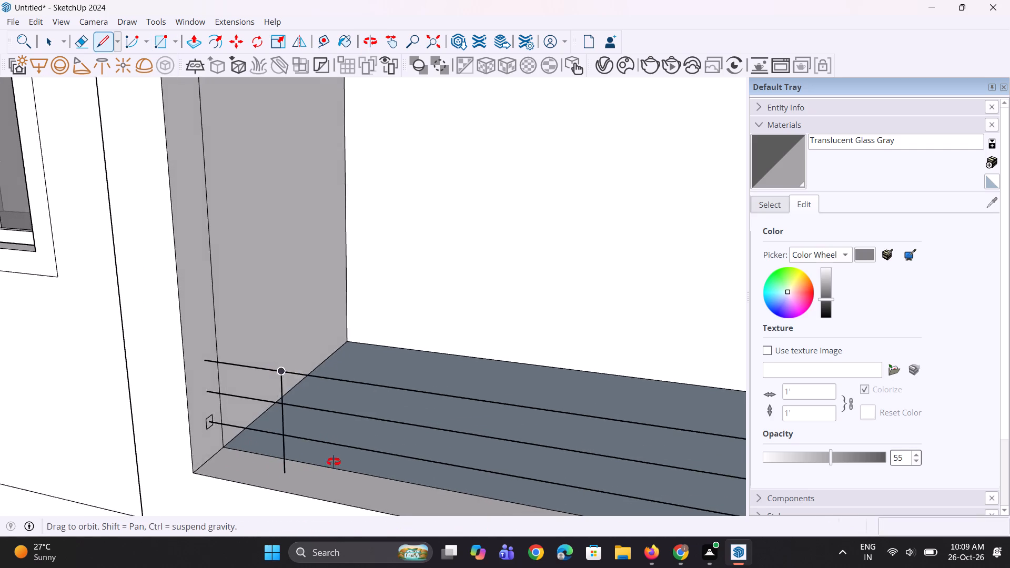
{"action": "middle_click_drag", "start_coordinate": [334, 462], "coordinate": [447, 354]}
{"action": "scroll", "coordinate": [312, 435], "scroll_direction": "down", "scroll_amount": 4}
{"action": "key", "text": "space"}
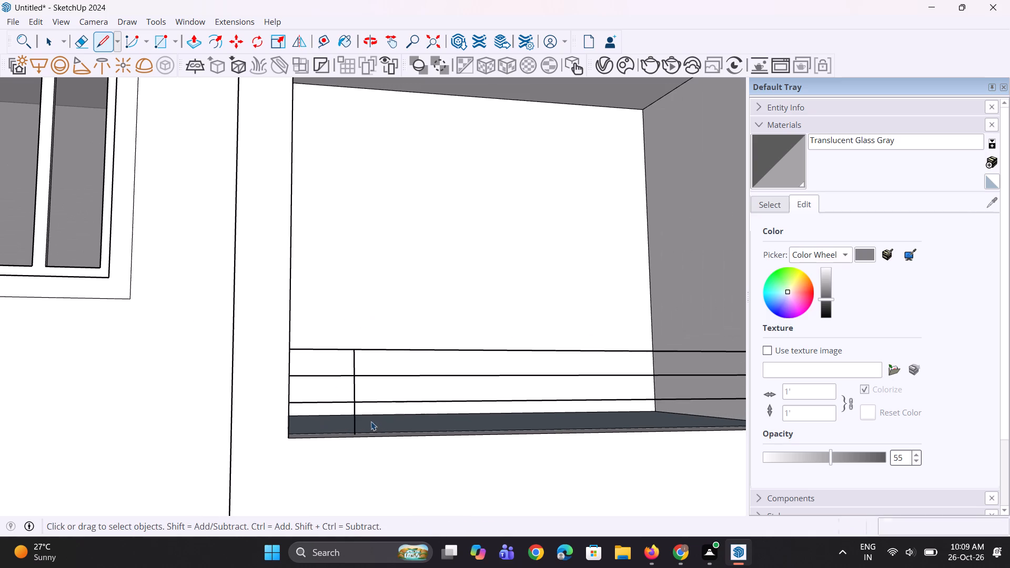
{"action": "left_click", "coordinate": [353, 426]}
{"action": "middle_click_drag", "start_coordinate": [371, 424], "coordinate": [346, 433]}
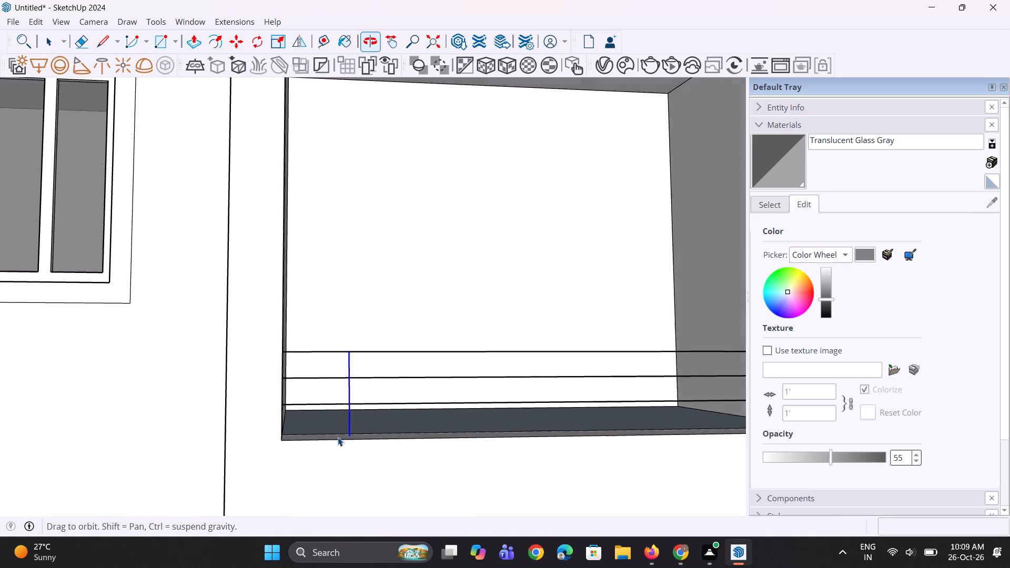
{"action": "scroll", "coordinate": [316, 445], "scroll_direction": "down", "scroll_amount": 6}
{"action": "middle_click_drag", "start_coordinate": [390, 410], "coordinate": [370, 482]}
{"action": "scroll", "coordinate": [321, 468], "scroll_direction": "up", "scroll_amount": 6}
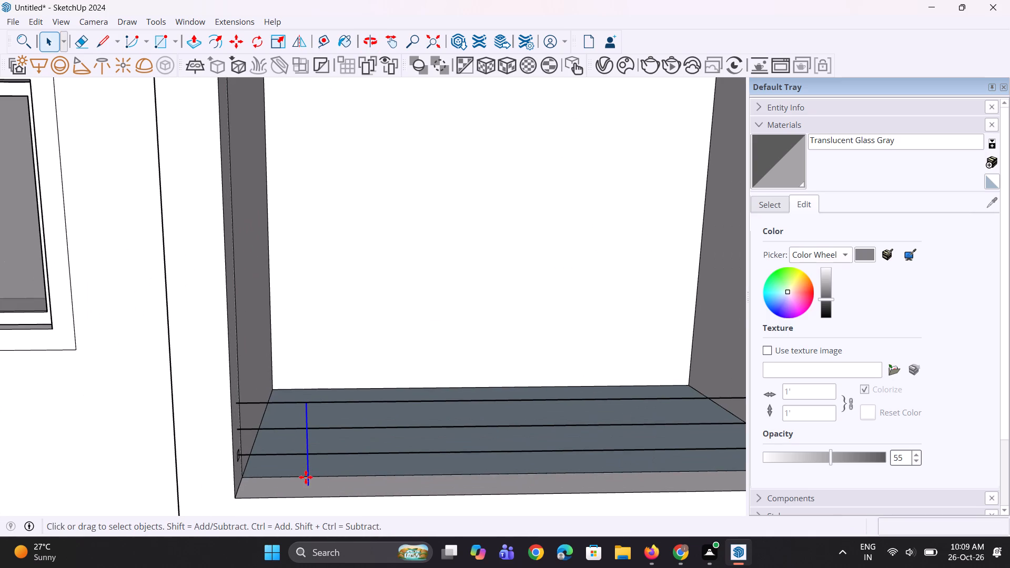
{"action": "key", "text": "m"}
{"action": "left_click_drag", "start_coordinate": [305, 487], "coordinate": [311, 487]}
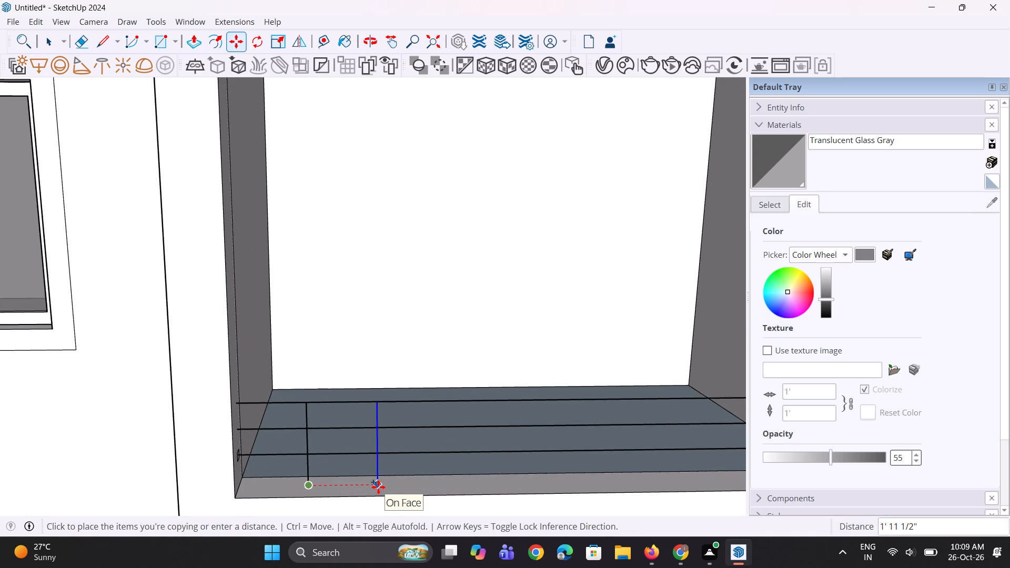
{"action": "scroll", "coordinate": [378, 487], "scroll_direction": "down", "scroll_amount": 5}
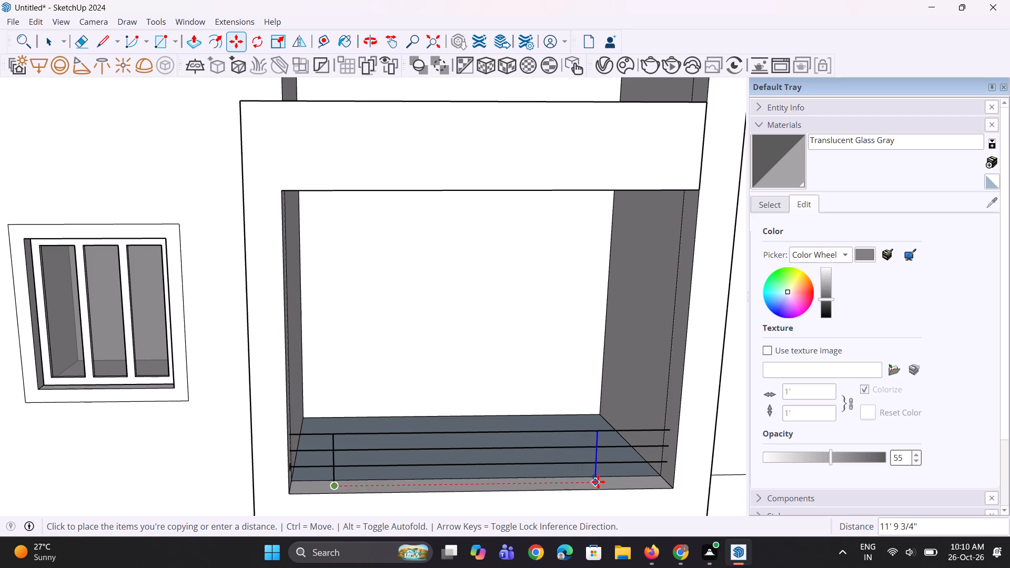
{"action": "left_click", "coordinate": [624, 482]}
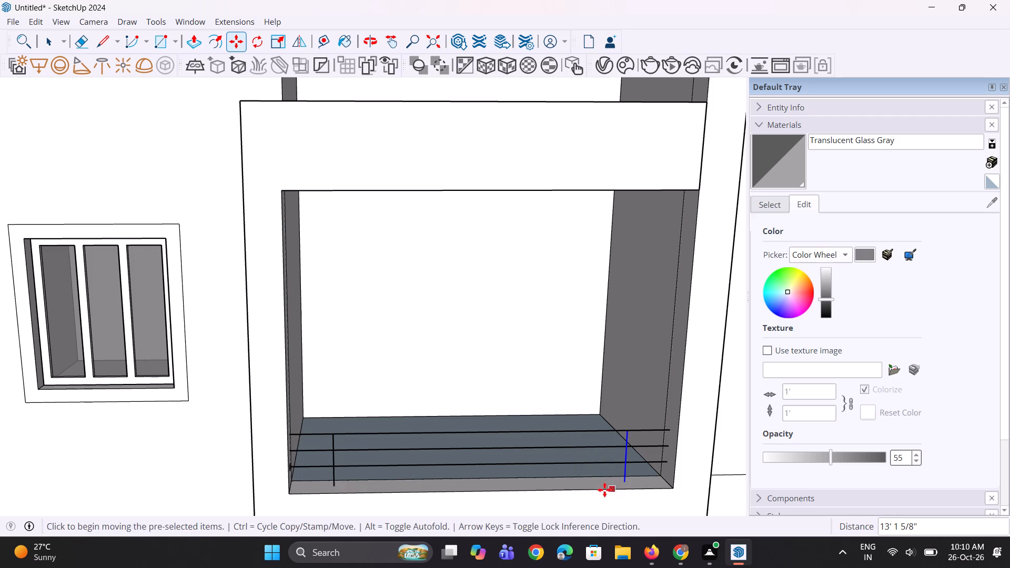
{"action": "middle_click_drag", "start_coordinate": [604, 490], "coordinate": [559, 453]}
{"action": "key", "text": "space"}
{"action": "key", "text": "space"}
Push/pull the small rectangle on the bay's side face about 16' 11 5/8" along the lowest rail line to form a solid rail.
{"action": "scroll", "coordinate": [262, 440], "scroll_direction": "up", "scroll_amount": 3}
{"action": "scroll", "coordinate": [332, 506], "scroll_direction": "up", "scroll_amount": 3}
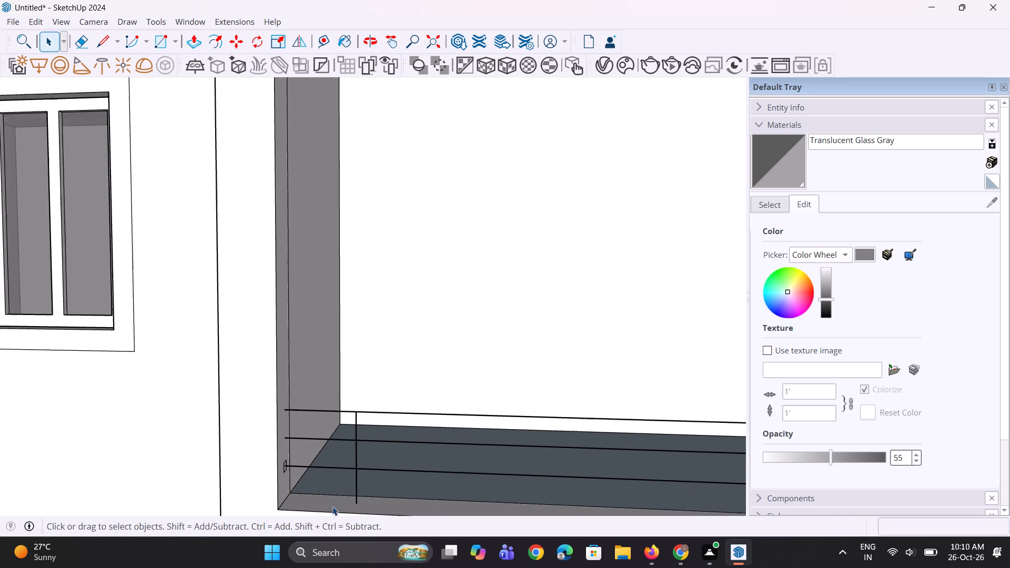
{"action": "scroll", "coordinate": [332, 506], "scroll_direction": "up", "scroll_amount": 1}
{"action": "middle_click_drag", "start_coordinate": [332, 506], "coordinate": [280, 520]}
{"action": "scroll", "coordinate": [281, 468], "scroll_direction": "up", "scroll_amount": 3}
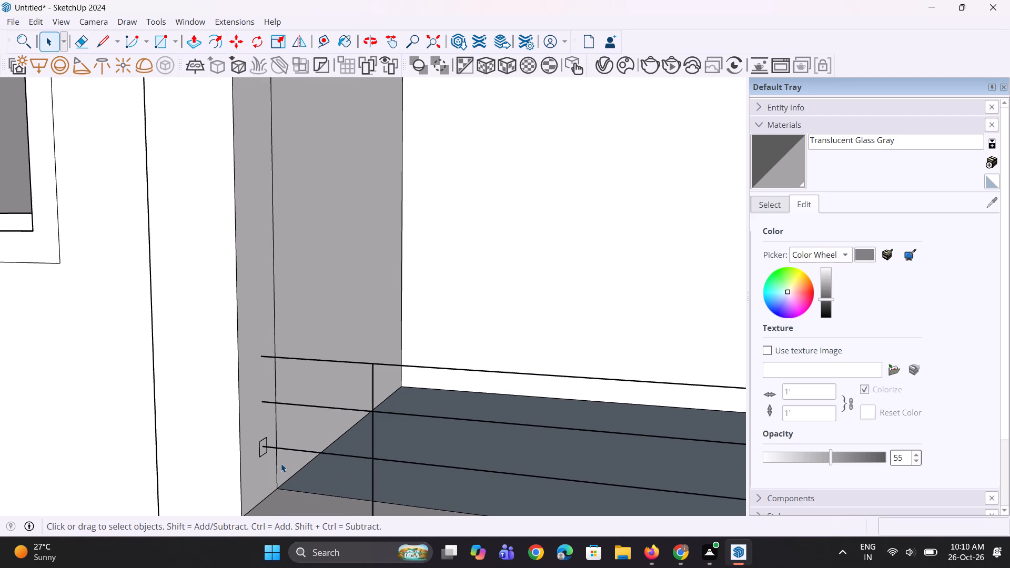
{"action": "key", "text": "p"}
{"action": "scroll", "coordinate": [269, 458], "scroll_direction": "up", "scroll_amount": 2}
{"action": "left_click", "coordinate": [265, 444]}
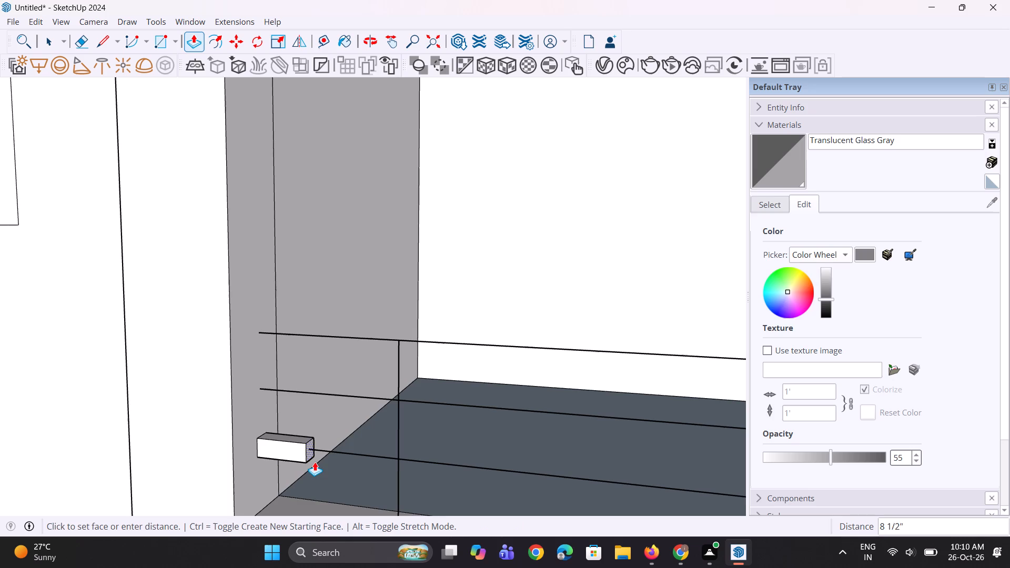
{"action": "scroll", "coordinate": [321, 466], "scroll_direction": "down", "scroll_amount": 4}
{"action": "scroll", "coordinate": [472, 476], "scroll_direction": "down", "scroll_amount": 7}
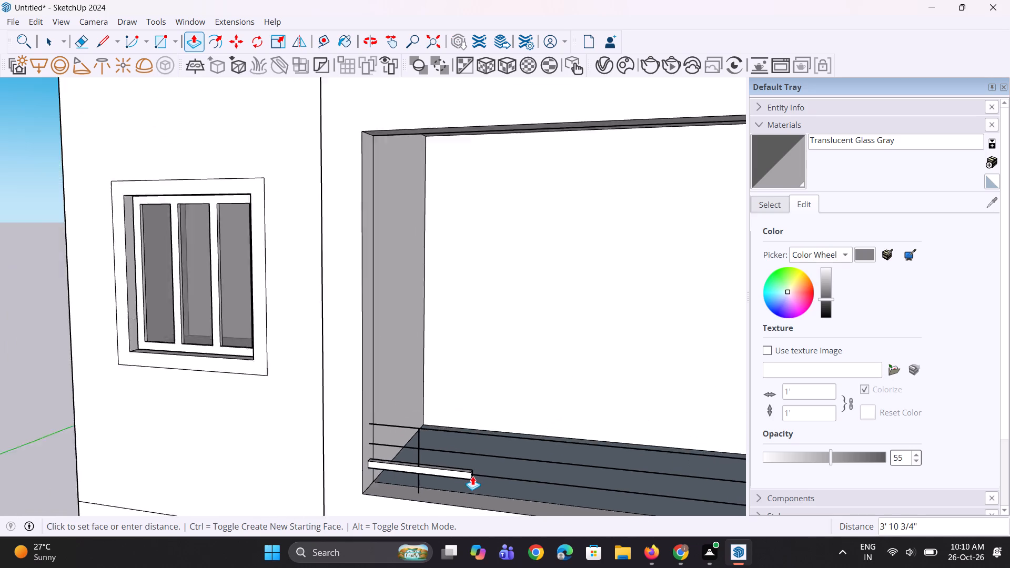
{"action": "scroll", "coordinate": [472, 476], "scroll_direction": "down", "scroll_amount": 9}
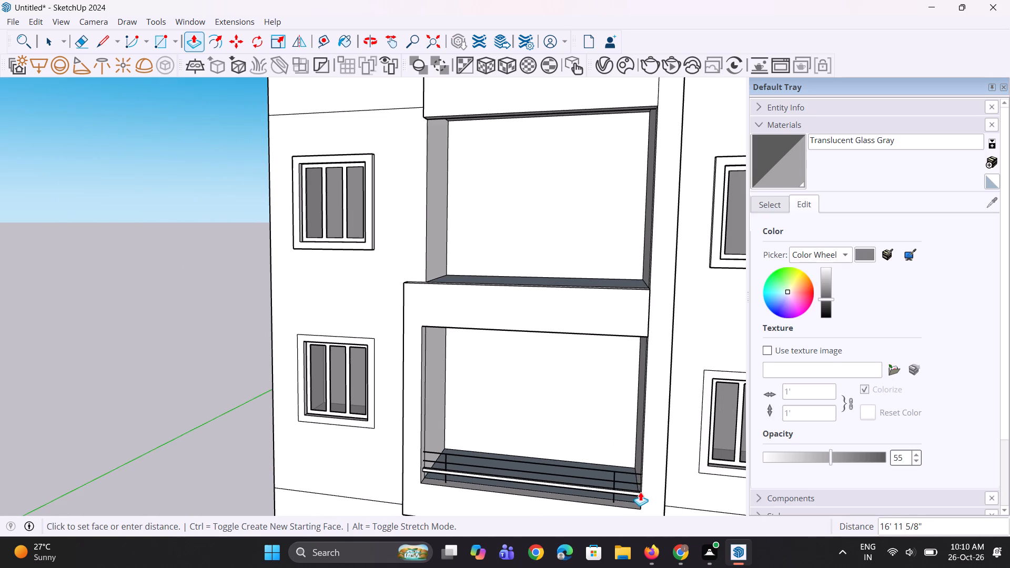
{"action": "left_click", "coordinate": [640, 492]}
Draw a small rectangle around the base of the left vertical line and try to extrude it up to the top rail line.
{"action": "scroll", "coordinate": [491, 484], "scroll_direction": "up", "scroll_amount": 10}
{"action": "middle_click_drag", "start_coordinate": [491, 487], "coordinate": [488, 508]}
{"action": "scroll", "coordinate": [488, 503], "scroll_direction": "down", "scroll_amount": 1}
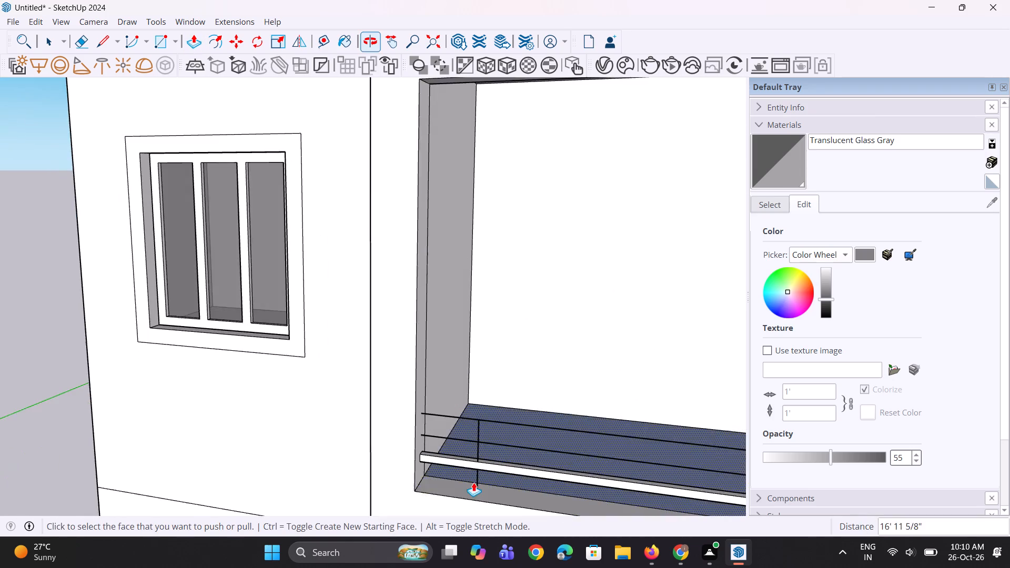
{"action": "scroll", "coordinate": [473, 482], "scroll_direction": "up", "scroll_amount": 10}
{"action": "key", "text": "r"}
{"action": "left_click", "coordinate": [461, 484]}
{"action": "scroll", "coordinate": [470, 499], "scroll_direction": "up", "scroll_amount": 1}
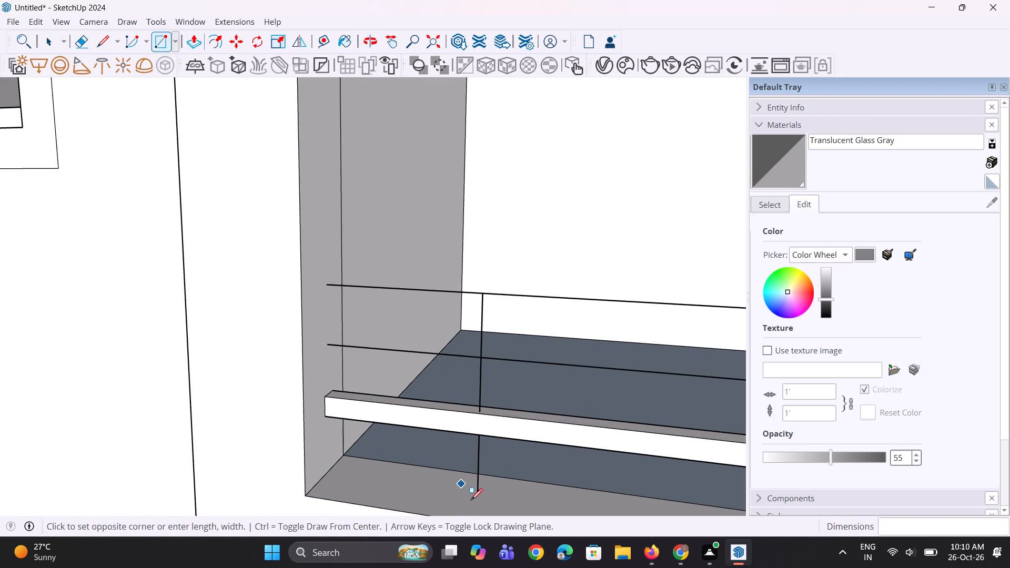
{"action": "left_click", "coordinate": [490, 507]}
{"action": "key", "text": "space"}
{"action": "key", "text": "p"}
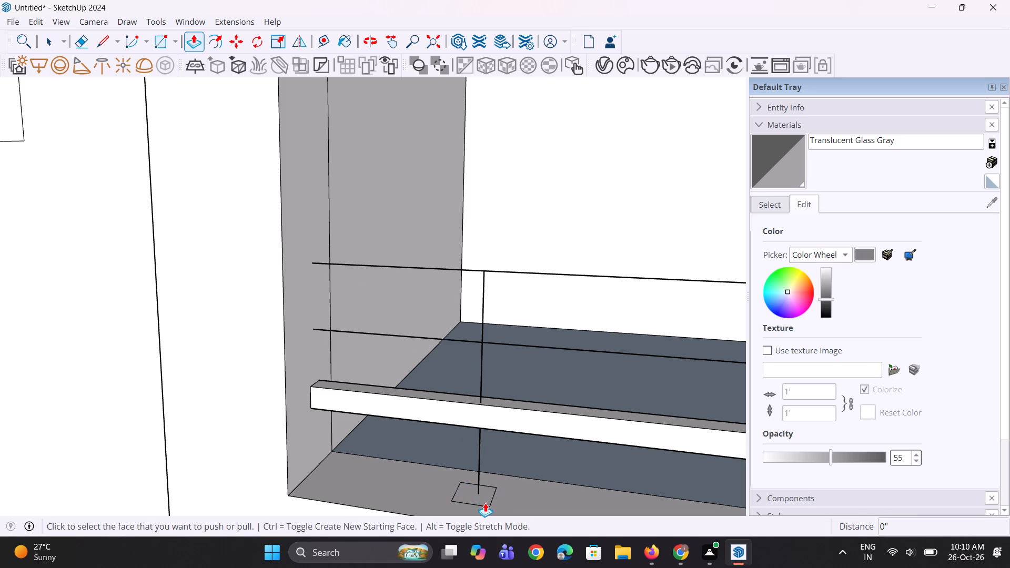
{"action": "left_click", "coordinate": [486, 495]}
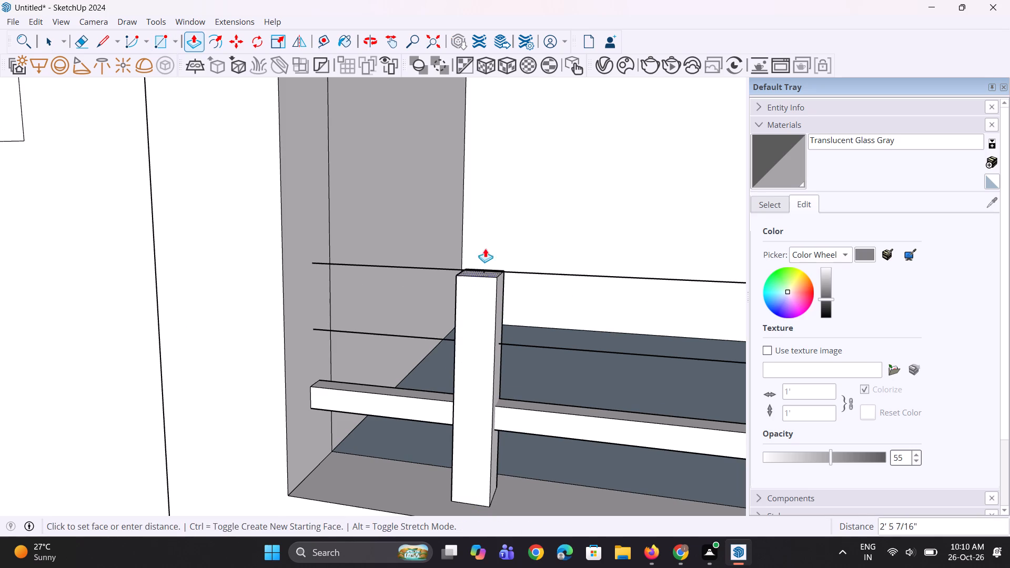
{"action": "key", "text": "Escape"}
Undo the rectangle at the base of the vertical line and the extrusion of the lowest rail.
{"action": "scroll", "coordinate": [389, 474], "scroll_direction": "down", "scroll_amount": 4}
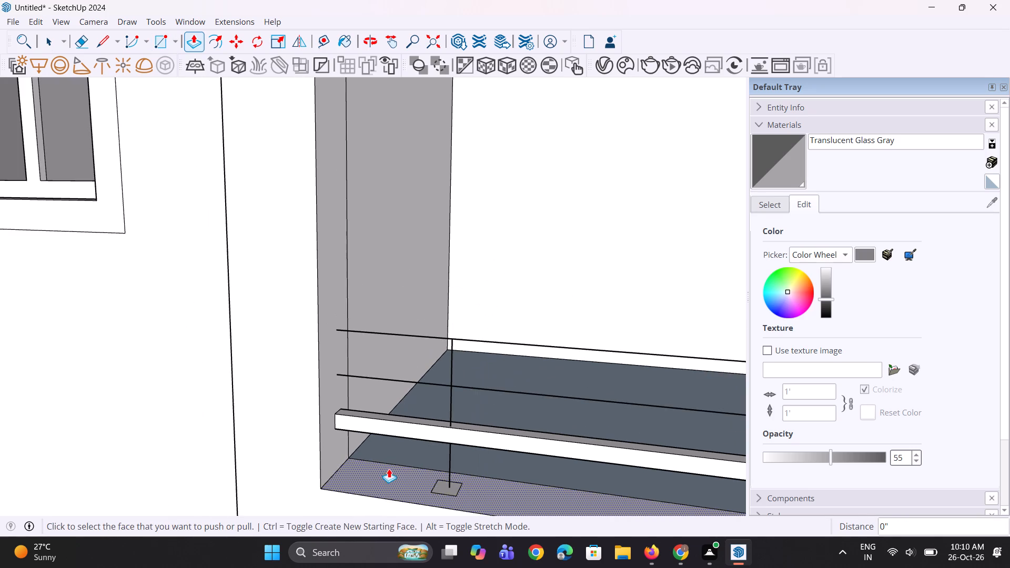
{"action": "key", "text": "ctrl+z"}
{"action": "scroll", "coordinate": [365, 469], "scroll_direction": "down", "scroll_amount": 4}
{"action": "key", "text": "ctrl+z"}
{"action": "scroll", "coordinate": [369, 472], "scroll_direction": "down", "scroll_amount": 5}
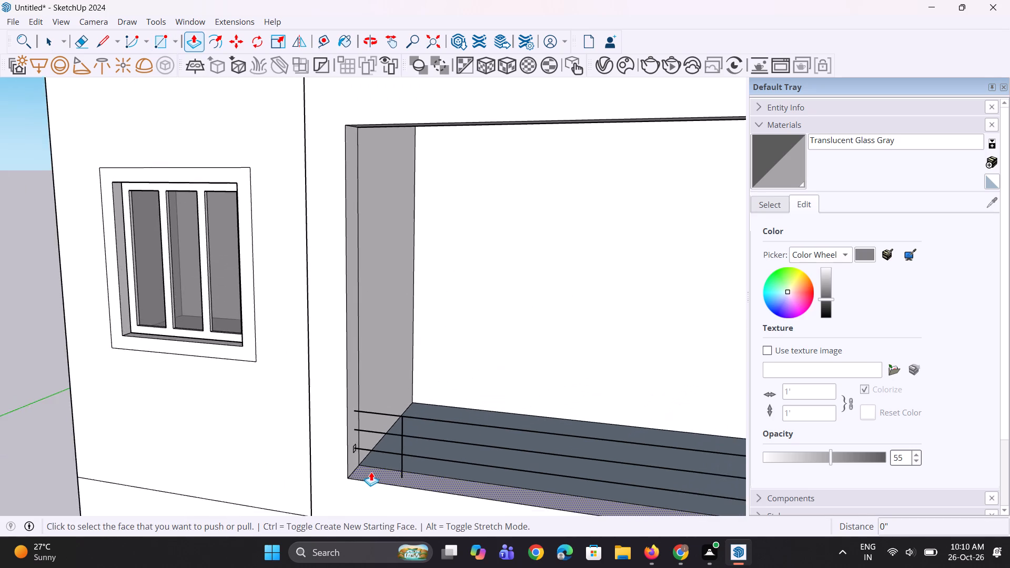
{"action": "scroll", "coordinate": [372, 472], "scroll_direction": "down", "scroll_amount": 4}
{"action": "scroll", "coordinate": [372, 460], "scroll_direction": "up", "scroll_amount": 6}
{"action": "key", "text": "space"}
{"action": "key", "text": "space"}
Copy the lowest bay's three rail lines and two vertical lines about 16' 5 3/8" straight up to the bay above.
{"action": "scroll", "coordinate": [336, 492], "scroll_direction": "down", "scroll_amount": 5}
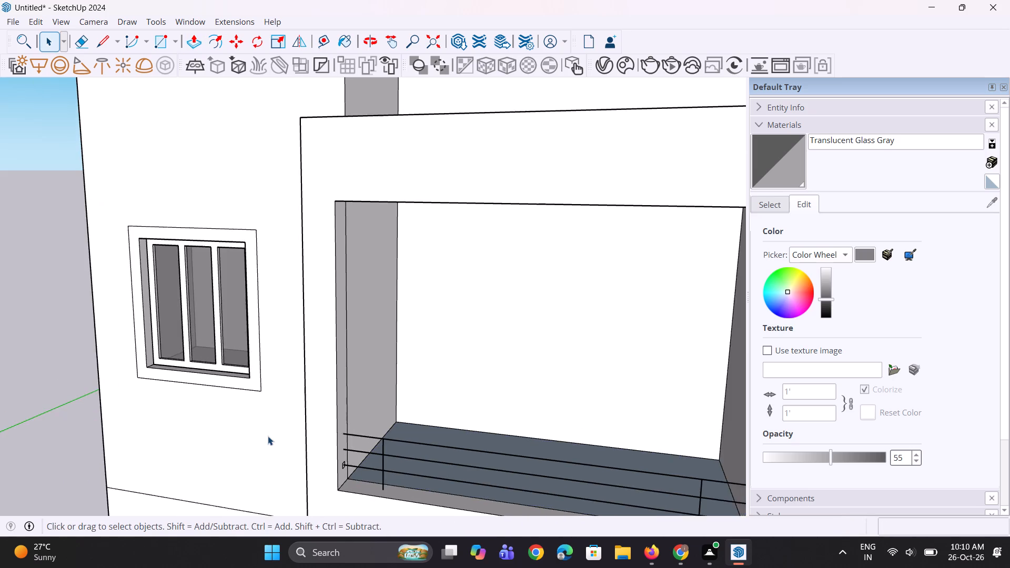
{"action": "scroll", "coordinate": [268, 436], "scroll_direction": "down", "scroll_amount": 5}
{"action": "middle_click_drag", "start_coordinate": [349, 476], "coordinate": [510, 452]}
{"action": "scroll", "coordinate": [486, 433], "scroll_direction": "up", "scroll_amount": 6}
{"action": "key", "text": "space"}
{"action": "key", "text": "space"}
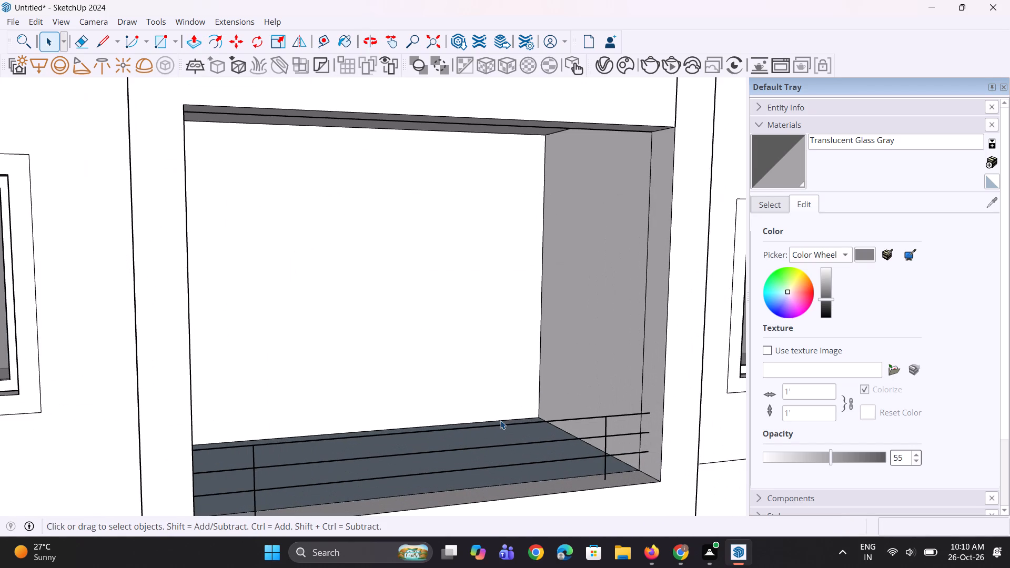
{"action": "left_click", "coordinate": [503, 427]}
{"action": "scroll", "coordinate": [548, 433], "scroll_direction": "up", "scroll_amount": 3}
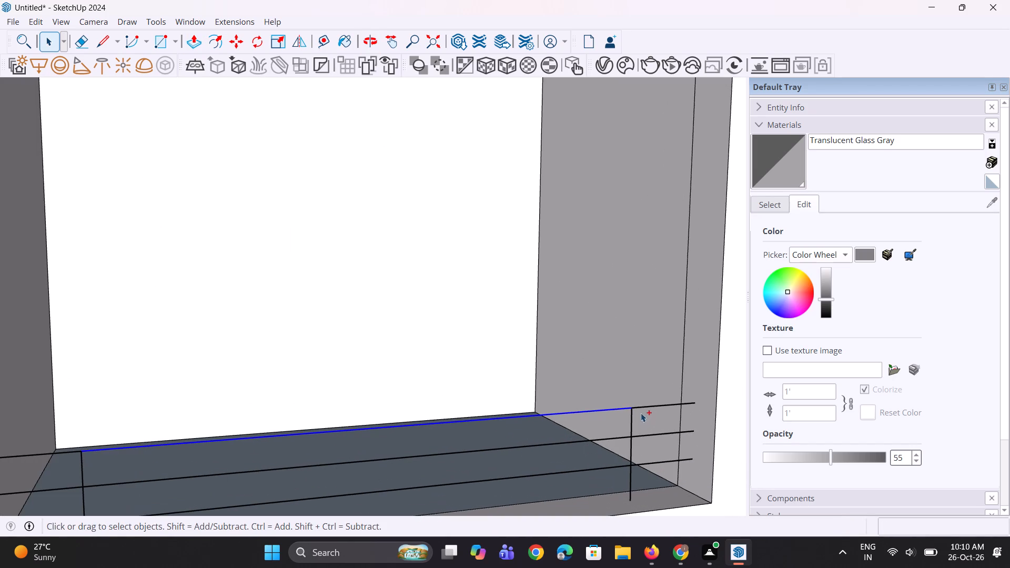
{"action": "left_click", "coordinate": [645, 407], "text": "ctrl"}
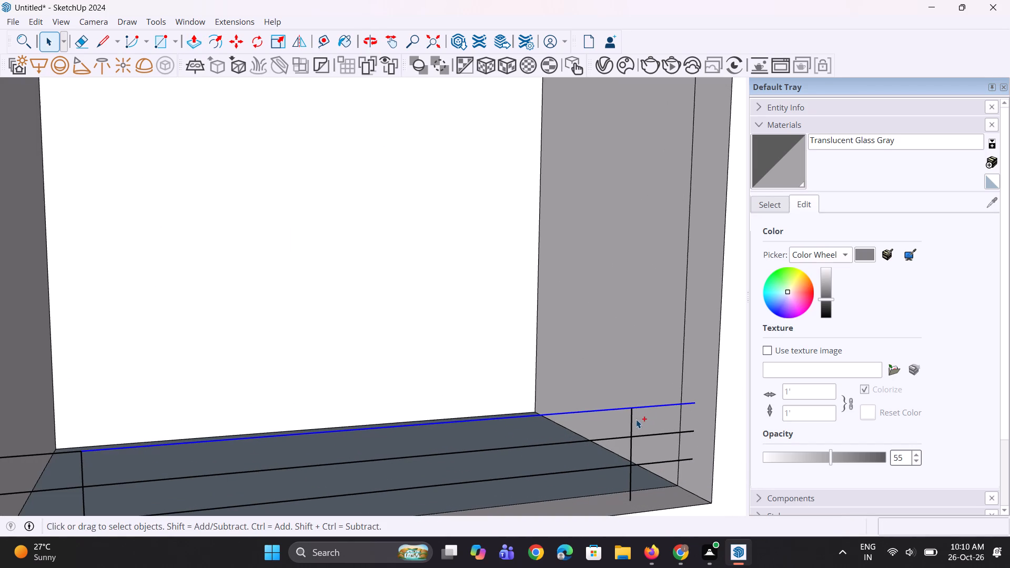
{"action": "left_click", "coordinate": [633, 419], "text": "ctrl"}
{"action": "left_click", "coordinate": [643, 436], "text": "ctrl"}
{"action": "left_click", "coordinate": [643, 464], "text": "ctrl"}
{"action": "scroll", "coordinate": [622, 470], "scroll_direction": "down", "scroll_amount": 3}
{"action": "scroll", "coordinate": [516, 410], "scroll_direction": "down", "scroll_amount": 4}
{"action": "scroll", "coordinate": [352, 474], "scroll_direction": "up", "scroll_amount": 7, "text": "ctrl"}
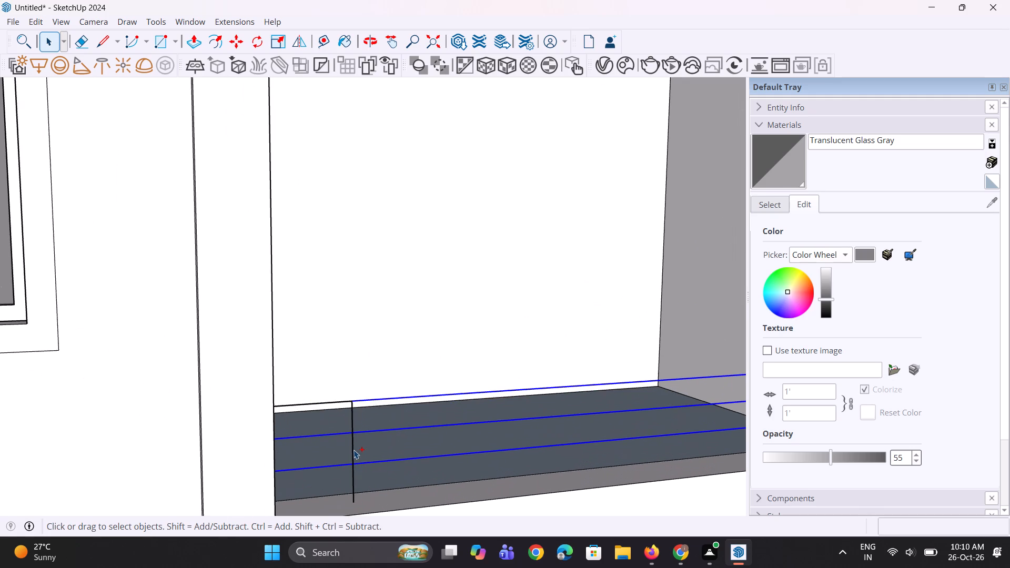
{"action": "left_click", "coordinate": [353, 450], "text": "ctrl"}
{"action": "left_click", "coordinate": [338, 401], "text": "ctrl"}
{"action": "scroll", "coordinate": [305, 435], "scroll_direction": "down", "scroll_amount": 10}
{"action": "middle_click_drag", "start_coordinate": [535, 410], "coordinate": [489, 418]}
{"action": "scroll", "coordinate": [523, 412], "scroll_direction": "up", "scroll_amount": 4}
{"action": "key", "text": "m"}
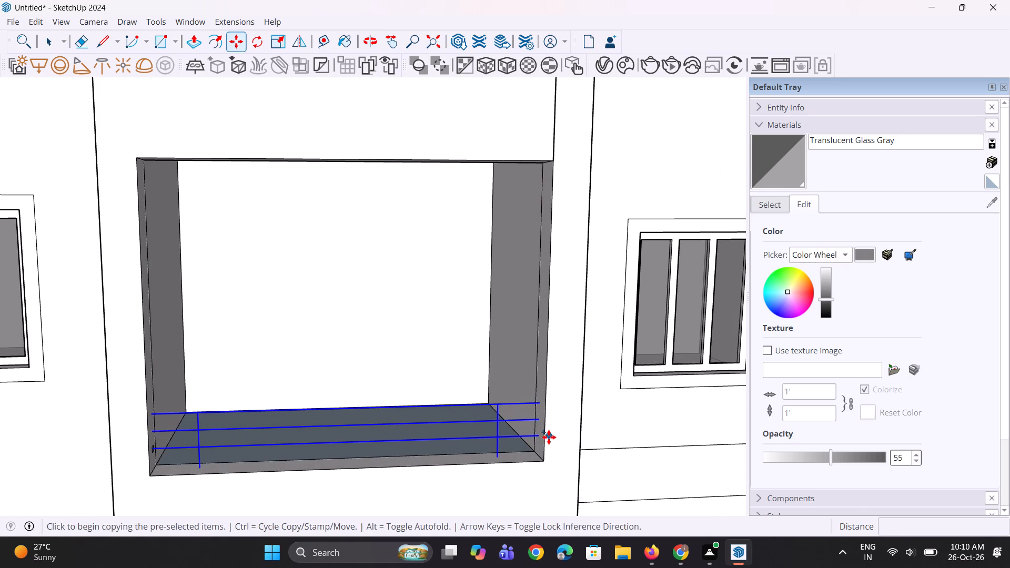
{"action": "left_click", "coordinate": [540, 437]}
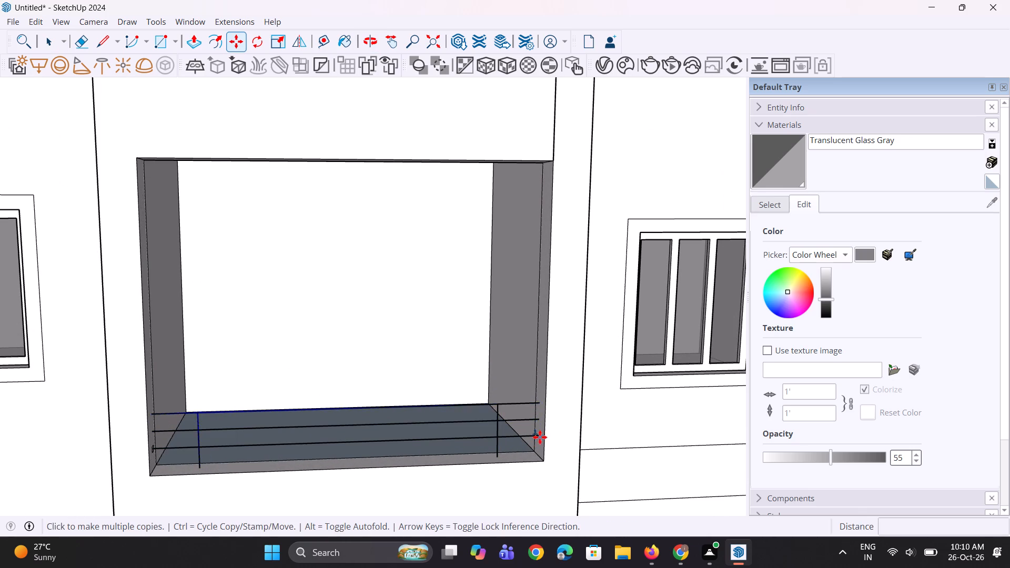
{"action": "scroll", "coordinate": [538, 408], "scroll_direction": "down", "scroll_amount": 6}
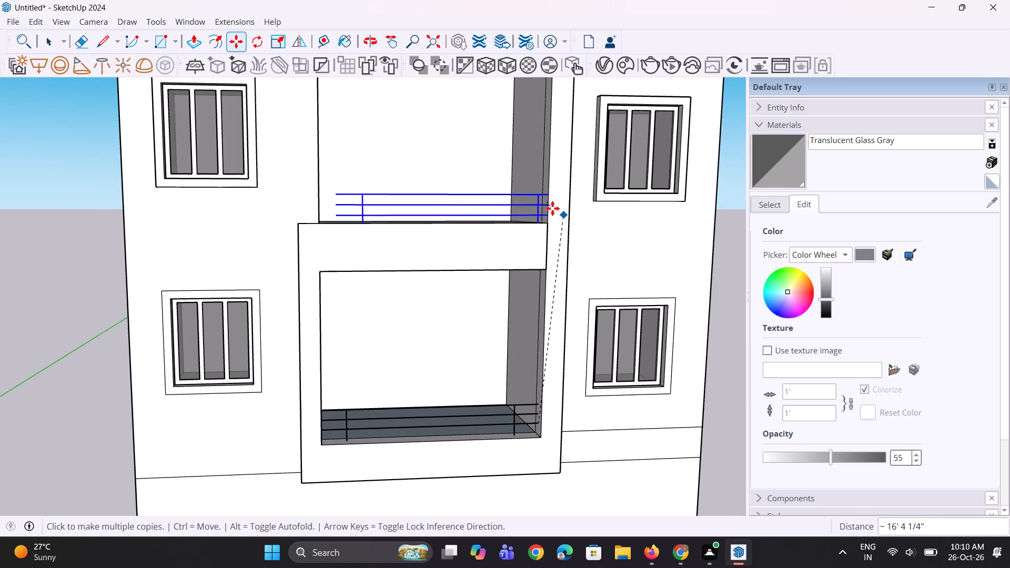
{"action": "scroll", "coordinate": [550, 197], "scroll_direction": "up", "scroll_amount": 1}
{"action": "middle_click_drag", "start_coordinate": [537, 218], "coordinate": [538, 303]}
{"action": "scroll", "coordinate": [552, 243], "scroll_direction": "up", "scroll_amount": 2}
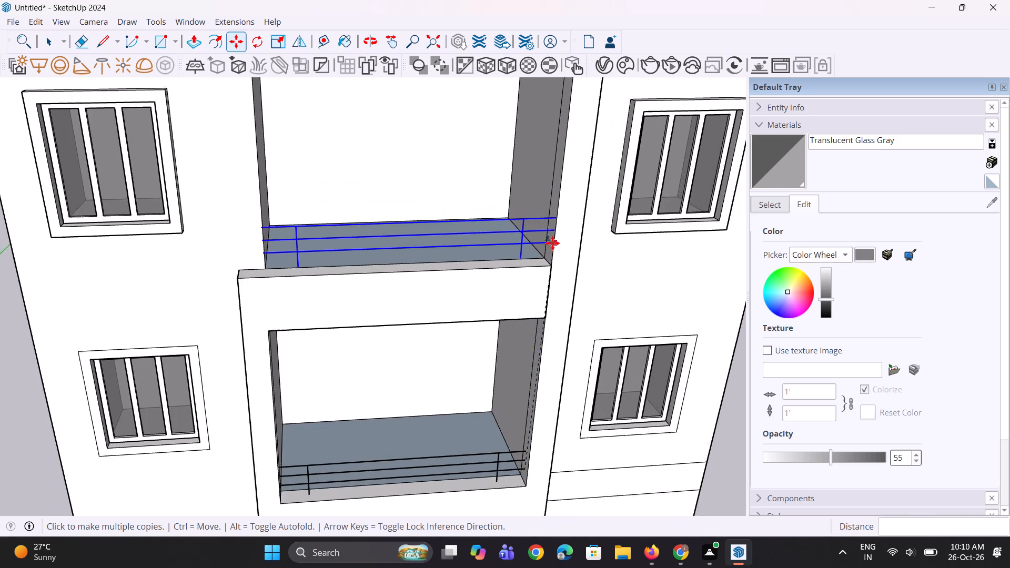
{"action": "scroll", "coordinate": [552, 250], "scroll_direction": "up", "scroll_amount": 1}
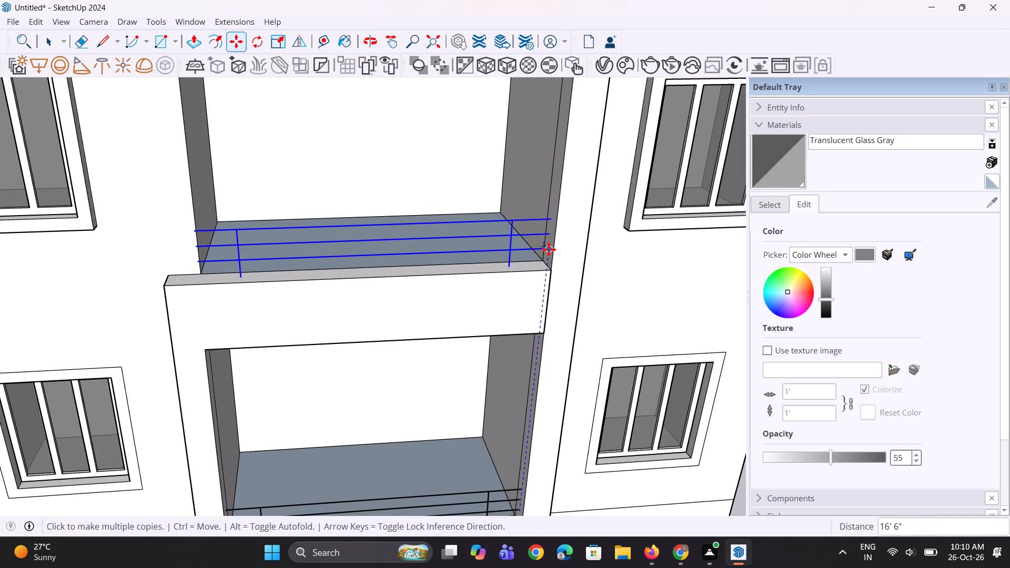
{"action": "scroll", "coordinate": [550, 248], "scroll_direction": "up", "scroll_amount": 2}
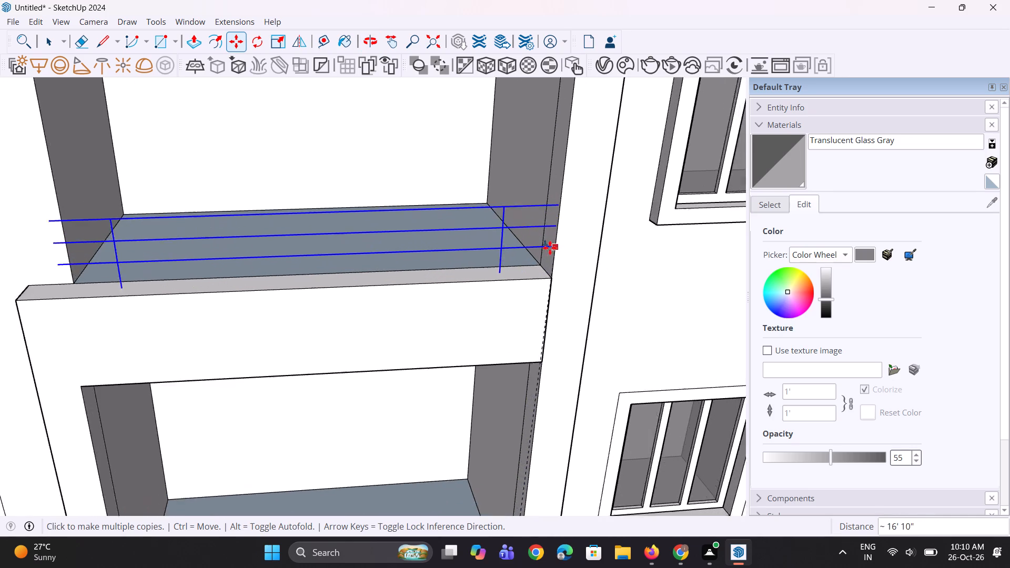
{"action": "scroll", "coordinate": [550, 248], "scroll_direction": "up", "scroll_amount": 5}
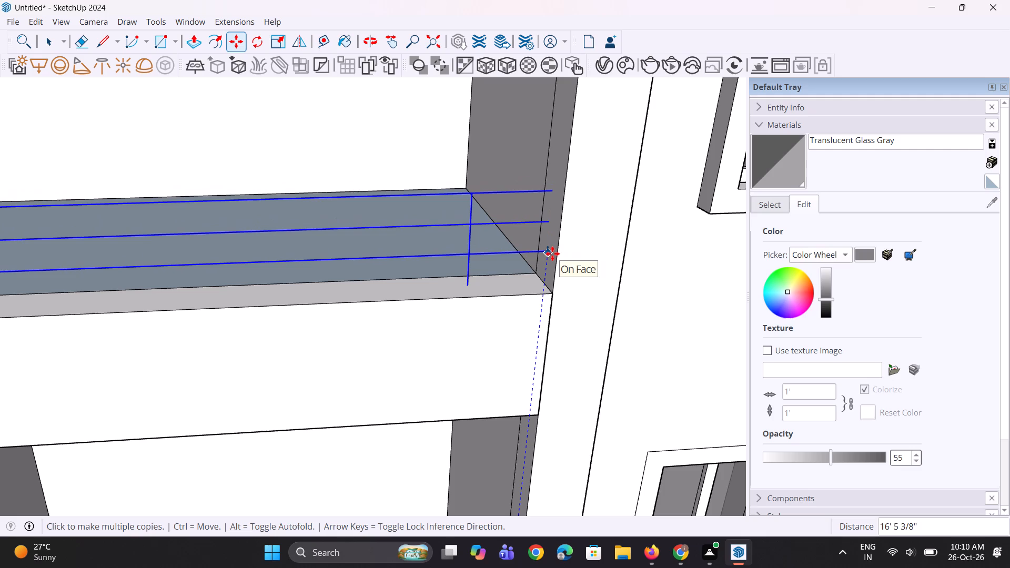
{"action": "left_click", "coordinate": [551, 253]}
{"action": "middle_click_drag", "start_coordinate": [526, 285], "coordinate": [453, 308]}
{"action": "scroll", "coordinate": [584, 301], "scroll_direction": "down", "scroll_amount": 9}
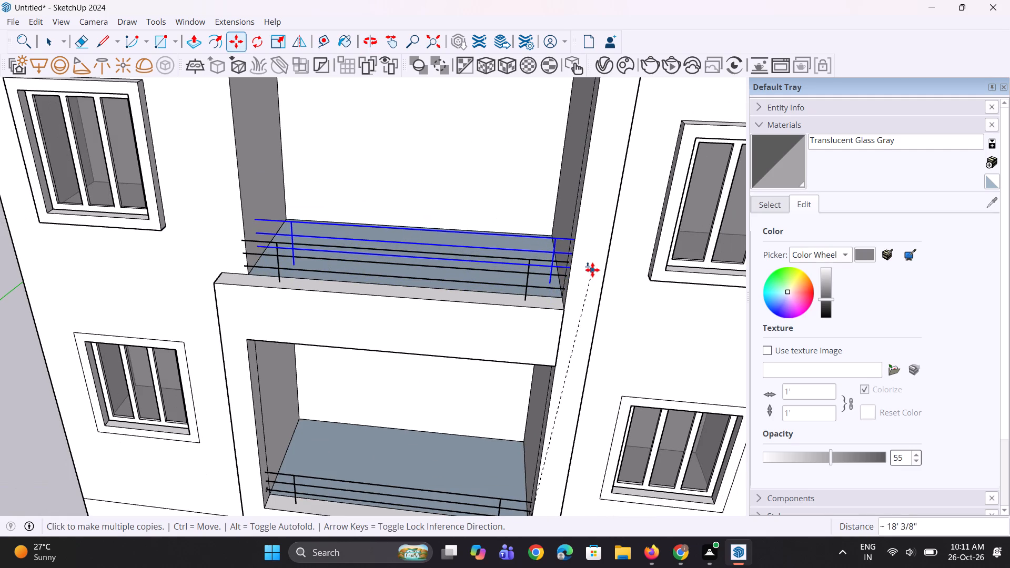
{"action": "middle_click_drag", "start_coordinate": [580, 269], "coordinate": [502, 277]}
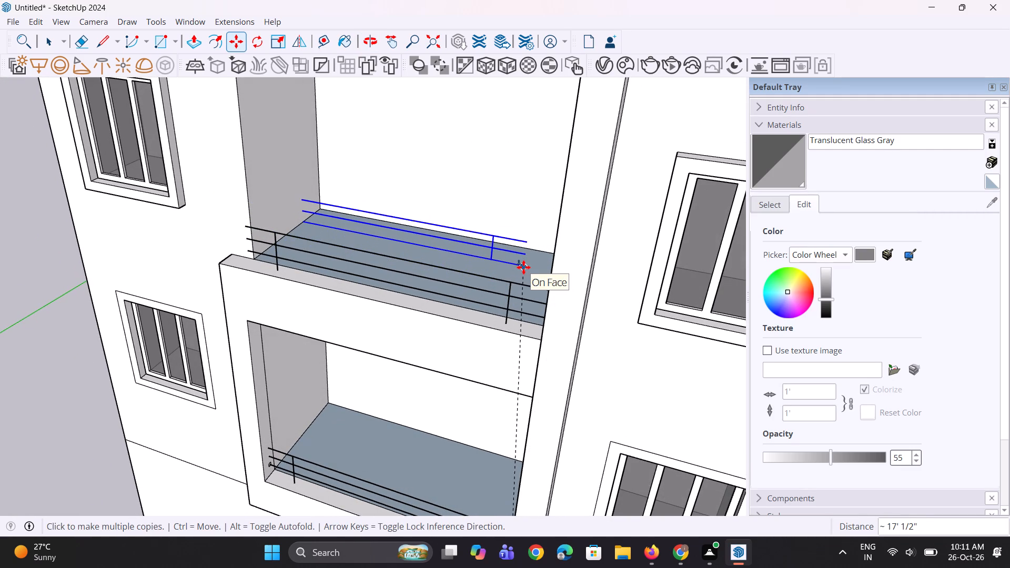
{"action": "key", "text": "ctrl+z"}
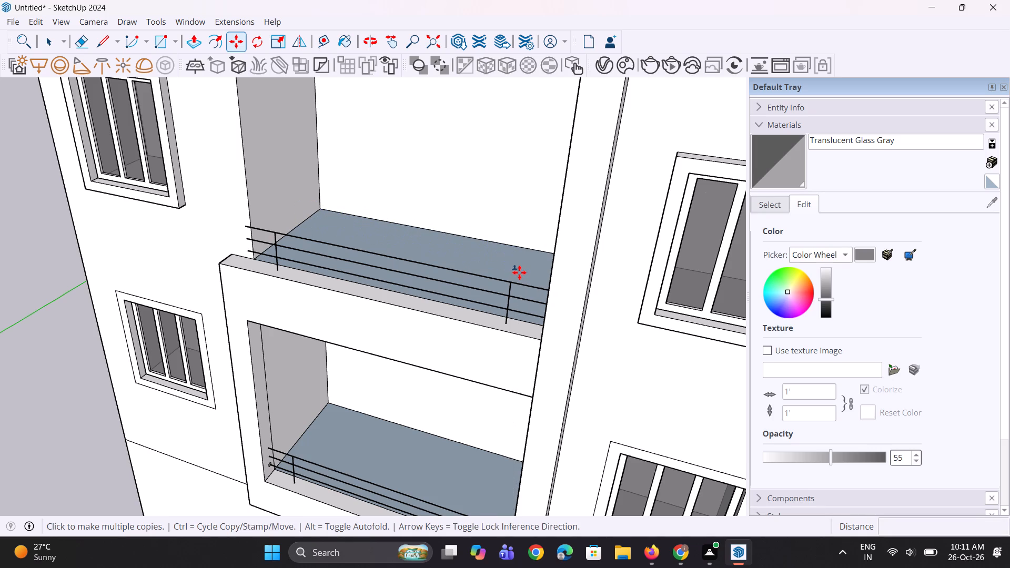
Undo the copy of the railing lines placed in the bay above.
{"action": "key", "text": "ctrl+z"}
{"action": "middle_click_drag", "start_coordinate": [438, 279], "coordinate": [470, 262]}
{"action": "key", "text": "space"}
{"action": "key", "text": "space"}
{"action": "scroll", "coordinate": [472, 242], "scroll_direction": "down", "scroll_amount": 5}
{"action": "key", "text": "space"}
{"action": "scroll", "coordinate": [433, 260], "scroll_direction": "up", "scroll_amount": 1}
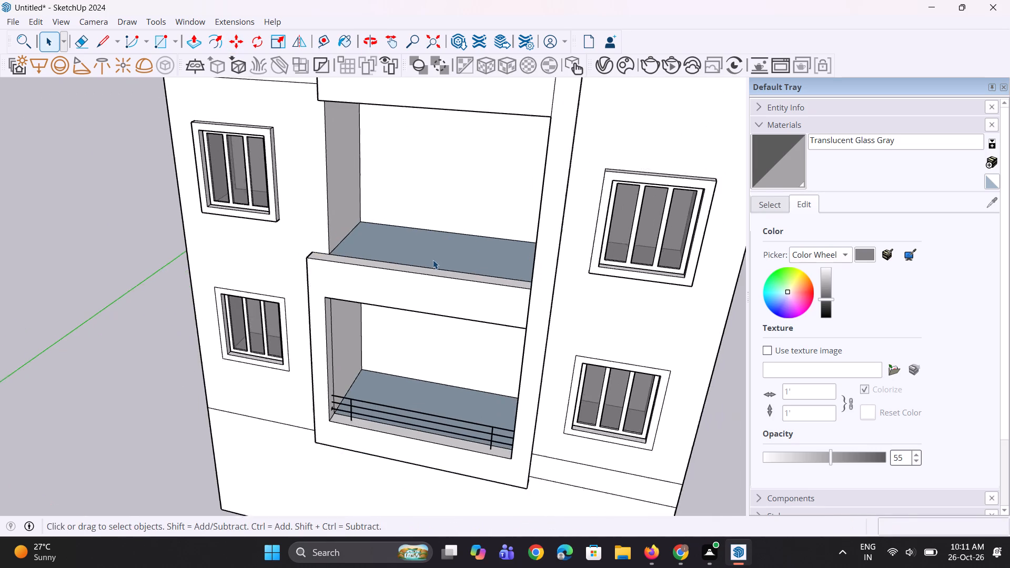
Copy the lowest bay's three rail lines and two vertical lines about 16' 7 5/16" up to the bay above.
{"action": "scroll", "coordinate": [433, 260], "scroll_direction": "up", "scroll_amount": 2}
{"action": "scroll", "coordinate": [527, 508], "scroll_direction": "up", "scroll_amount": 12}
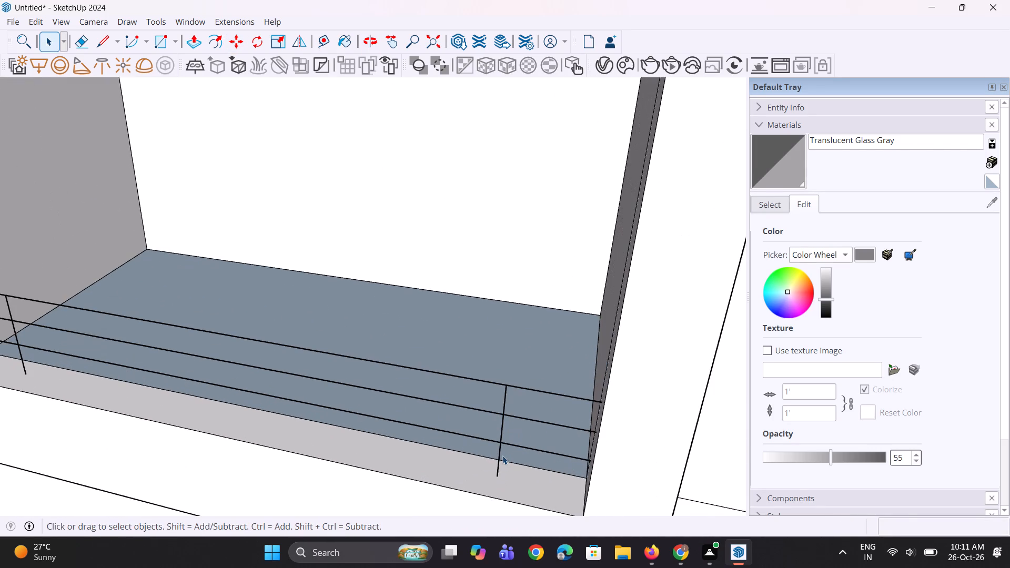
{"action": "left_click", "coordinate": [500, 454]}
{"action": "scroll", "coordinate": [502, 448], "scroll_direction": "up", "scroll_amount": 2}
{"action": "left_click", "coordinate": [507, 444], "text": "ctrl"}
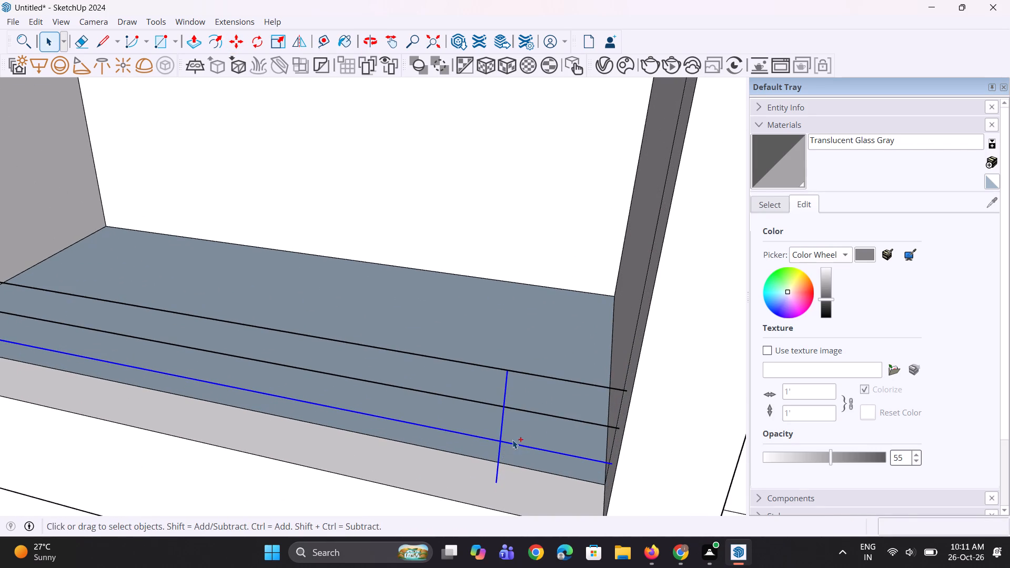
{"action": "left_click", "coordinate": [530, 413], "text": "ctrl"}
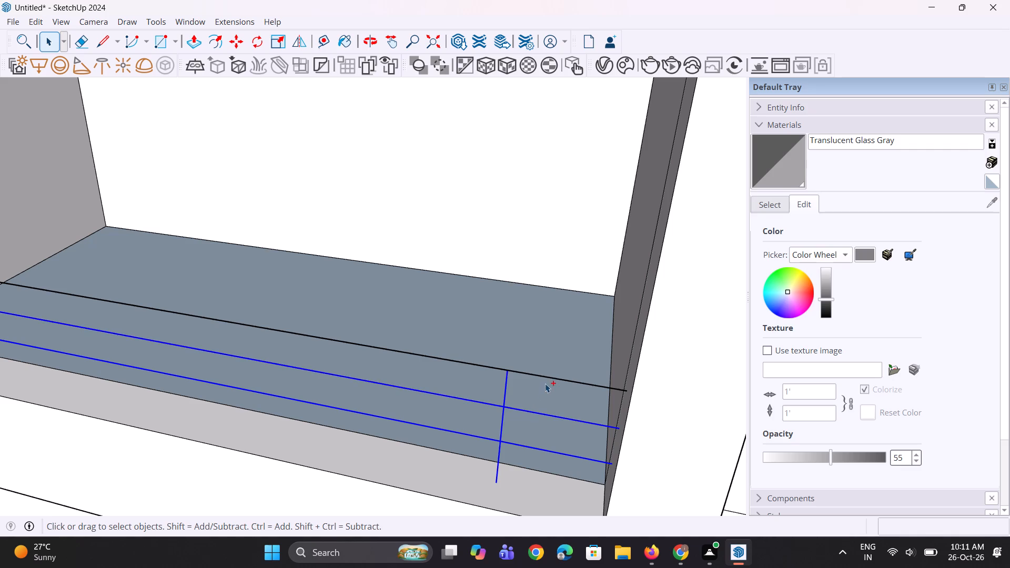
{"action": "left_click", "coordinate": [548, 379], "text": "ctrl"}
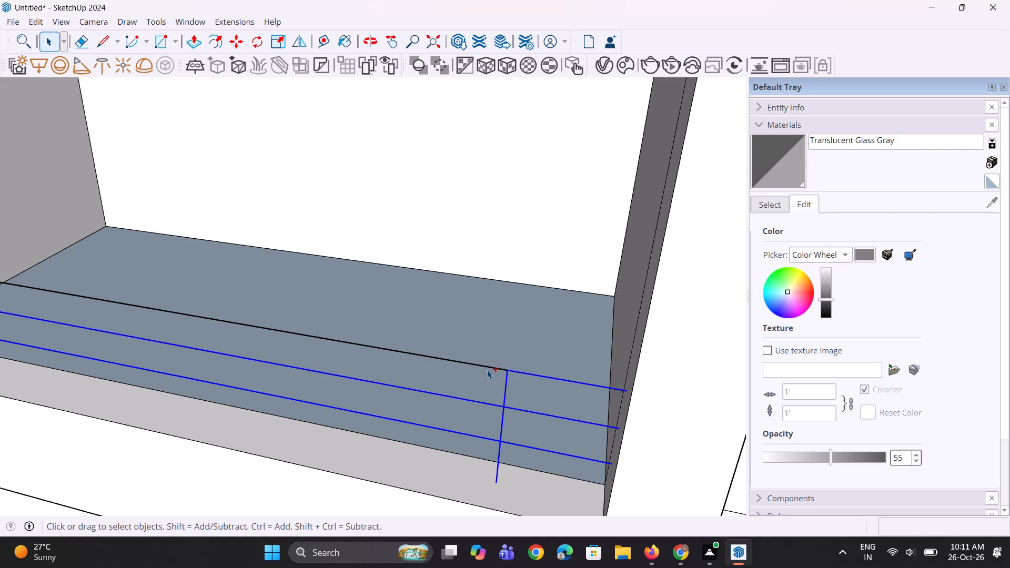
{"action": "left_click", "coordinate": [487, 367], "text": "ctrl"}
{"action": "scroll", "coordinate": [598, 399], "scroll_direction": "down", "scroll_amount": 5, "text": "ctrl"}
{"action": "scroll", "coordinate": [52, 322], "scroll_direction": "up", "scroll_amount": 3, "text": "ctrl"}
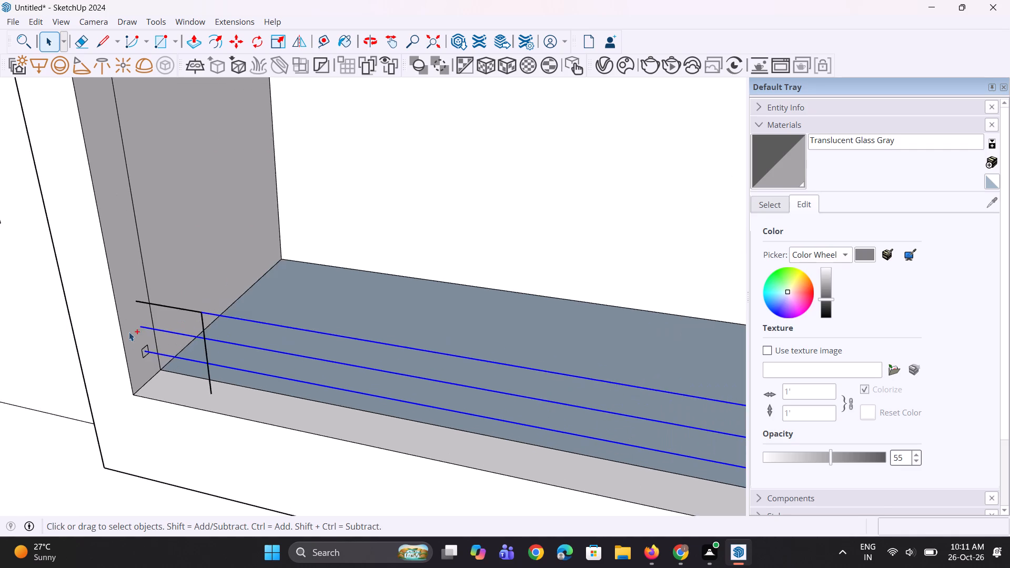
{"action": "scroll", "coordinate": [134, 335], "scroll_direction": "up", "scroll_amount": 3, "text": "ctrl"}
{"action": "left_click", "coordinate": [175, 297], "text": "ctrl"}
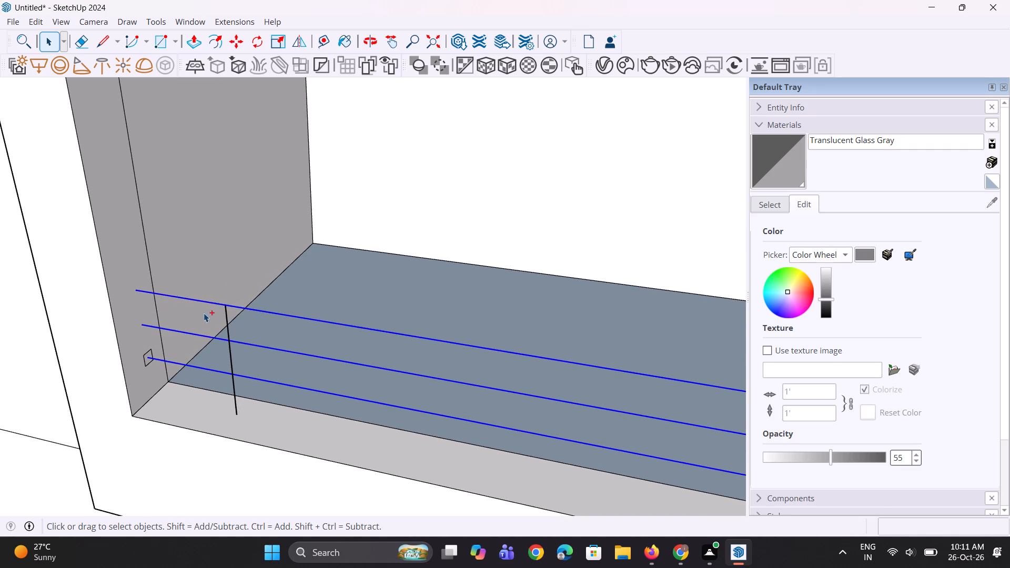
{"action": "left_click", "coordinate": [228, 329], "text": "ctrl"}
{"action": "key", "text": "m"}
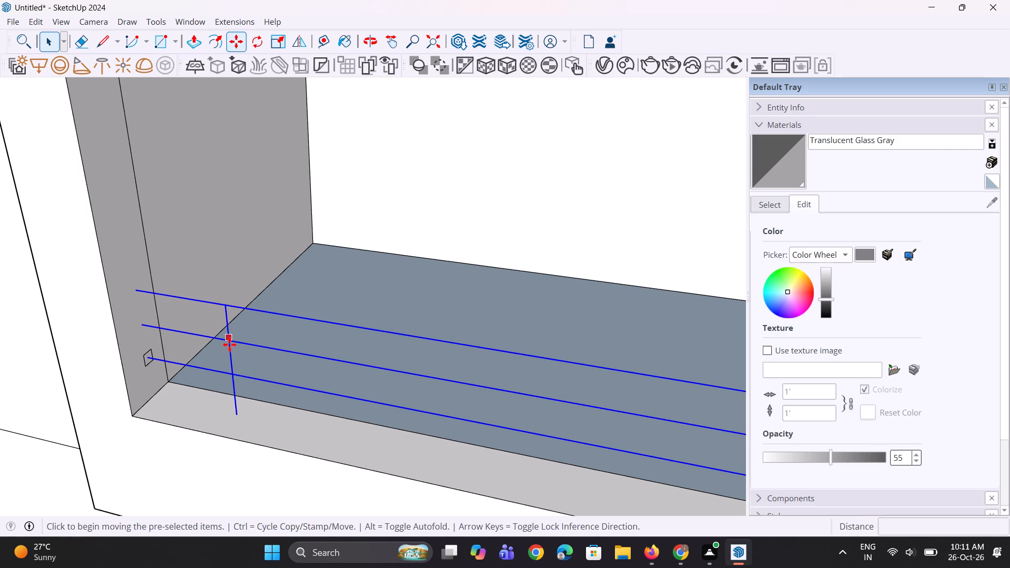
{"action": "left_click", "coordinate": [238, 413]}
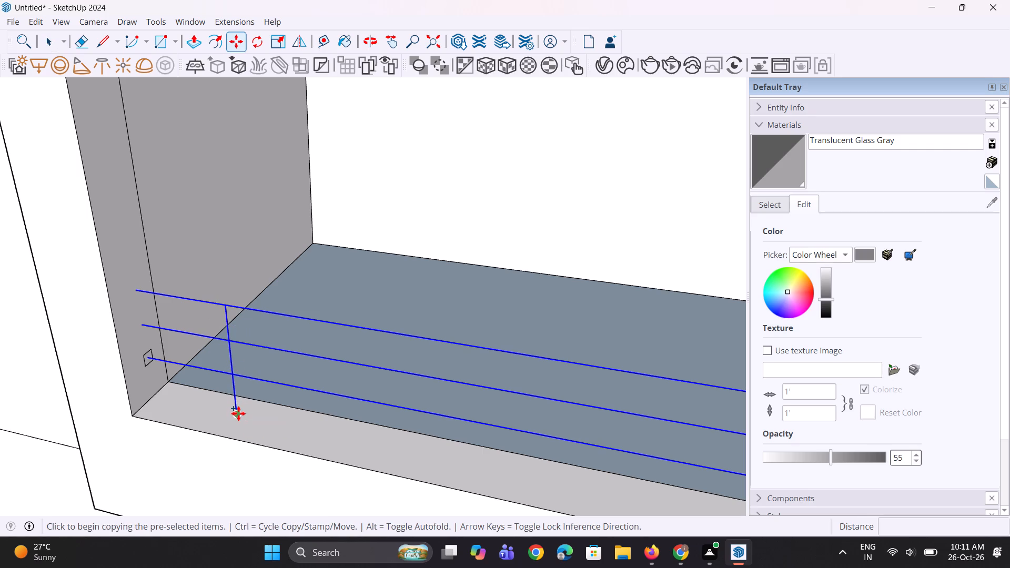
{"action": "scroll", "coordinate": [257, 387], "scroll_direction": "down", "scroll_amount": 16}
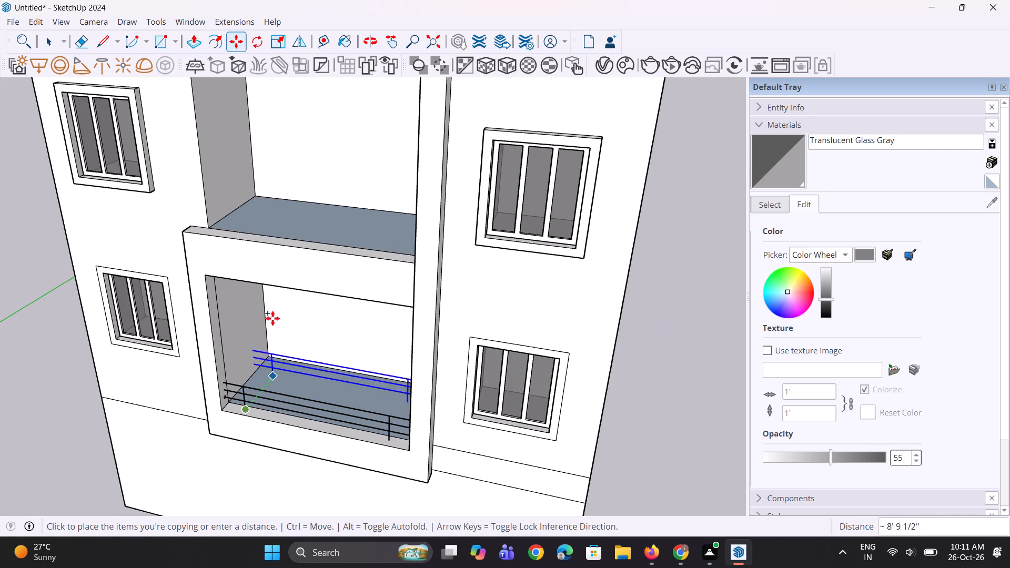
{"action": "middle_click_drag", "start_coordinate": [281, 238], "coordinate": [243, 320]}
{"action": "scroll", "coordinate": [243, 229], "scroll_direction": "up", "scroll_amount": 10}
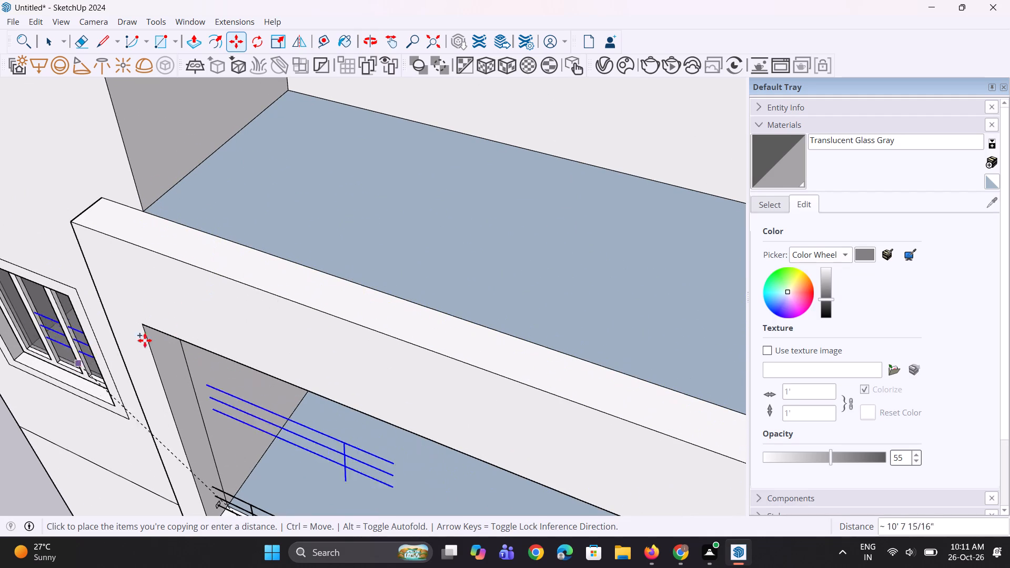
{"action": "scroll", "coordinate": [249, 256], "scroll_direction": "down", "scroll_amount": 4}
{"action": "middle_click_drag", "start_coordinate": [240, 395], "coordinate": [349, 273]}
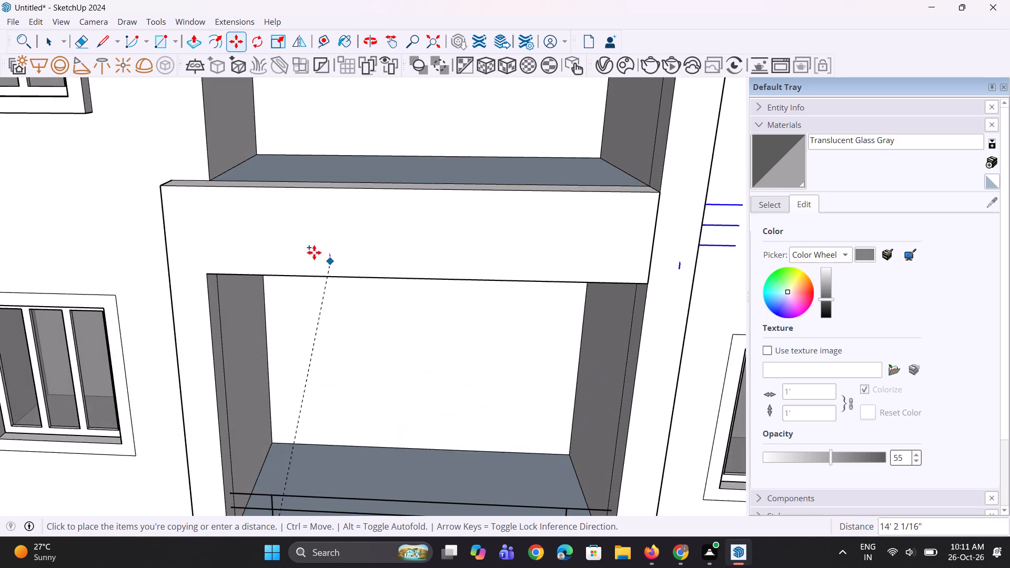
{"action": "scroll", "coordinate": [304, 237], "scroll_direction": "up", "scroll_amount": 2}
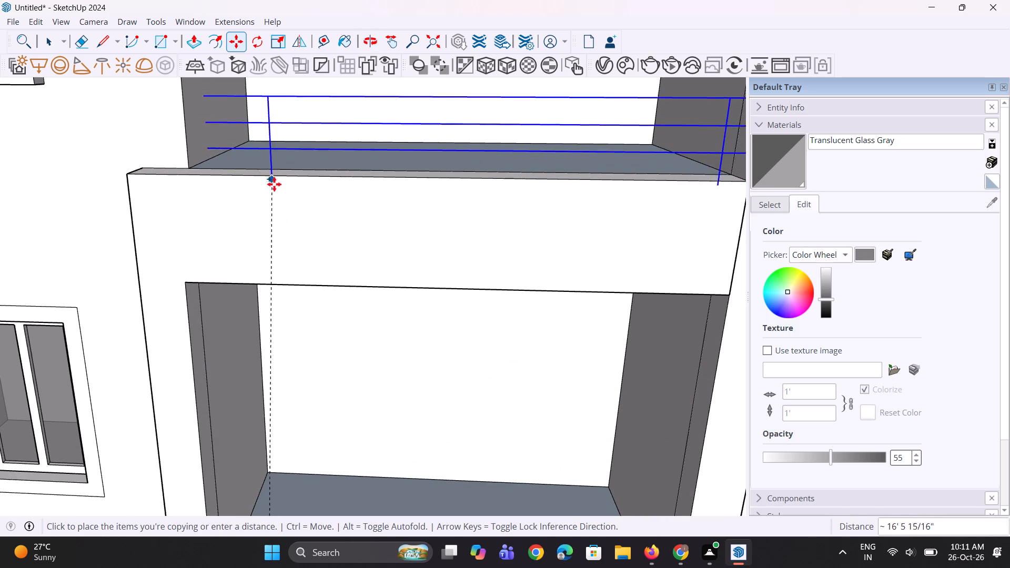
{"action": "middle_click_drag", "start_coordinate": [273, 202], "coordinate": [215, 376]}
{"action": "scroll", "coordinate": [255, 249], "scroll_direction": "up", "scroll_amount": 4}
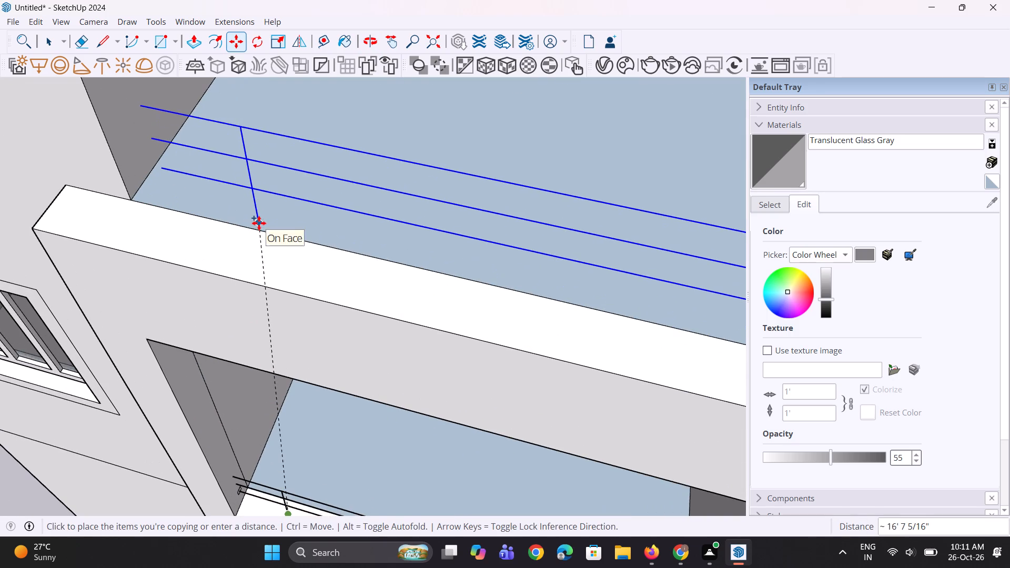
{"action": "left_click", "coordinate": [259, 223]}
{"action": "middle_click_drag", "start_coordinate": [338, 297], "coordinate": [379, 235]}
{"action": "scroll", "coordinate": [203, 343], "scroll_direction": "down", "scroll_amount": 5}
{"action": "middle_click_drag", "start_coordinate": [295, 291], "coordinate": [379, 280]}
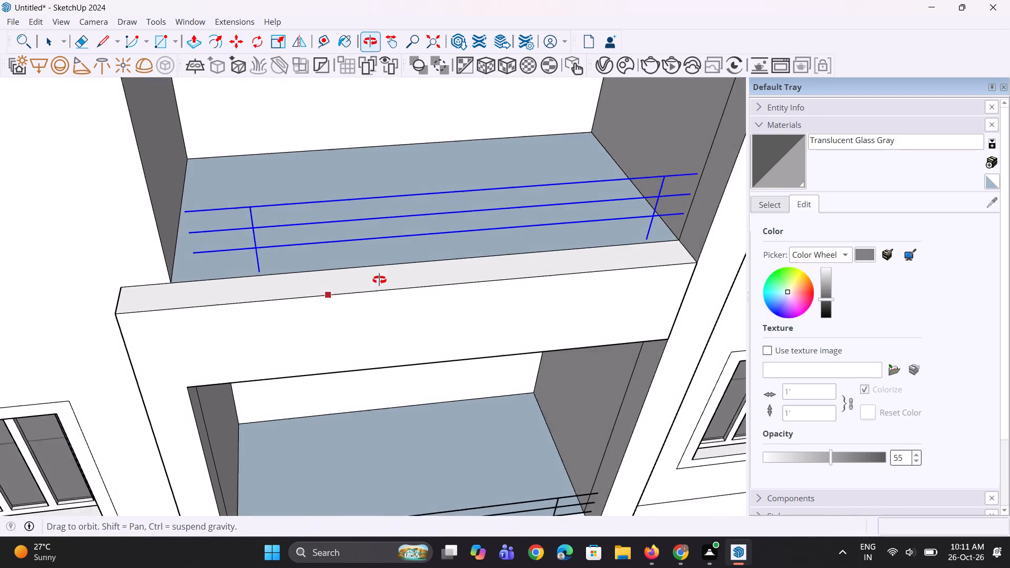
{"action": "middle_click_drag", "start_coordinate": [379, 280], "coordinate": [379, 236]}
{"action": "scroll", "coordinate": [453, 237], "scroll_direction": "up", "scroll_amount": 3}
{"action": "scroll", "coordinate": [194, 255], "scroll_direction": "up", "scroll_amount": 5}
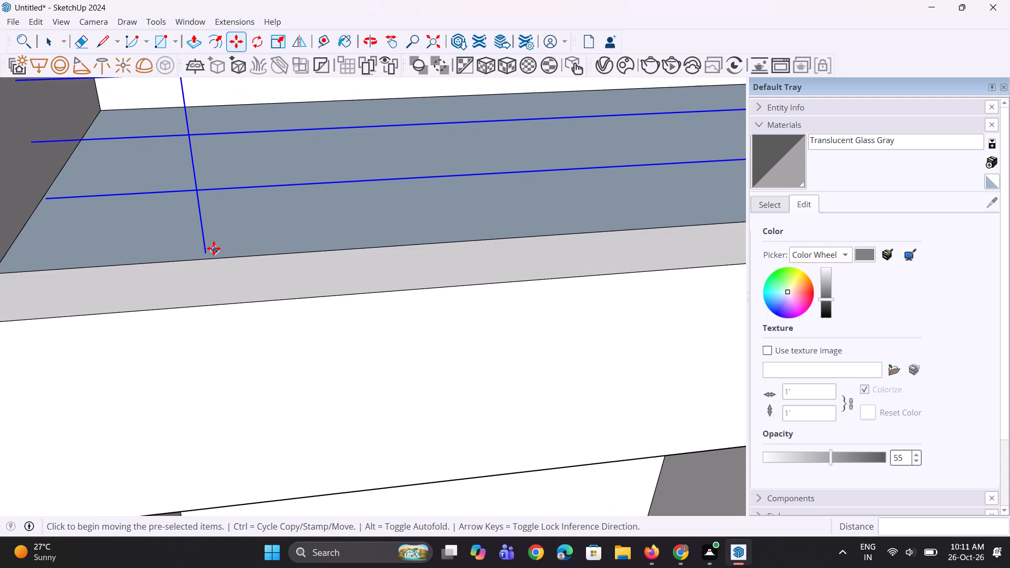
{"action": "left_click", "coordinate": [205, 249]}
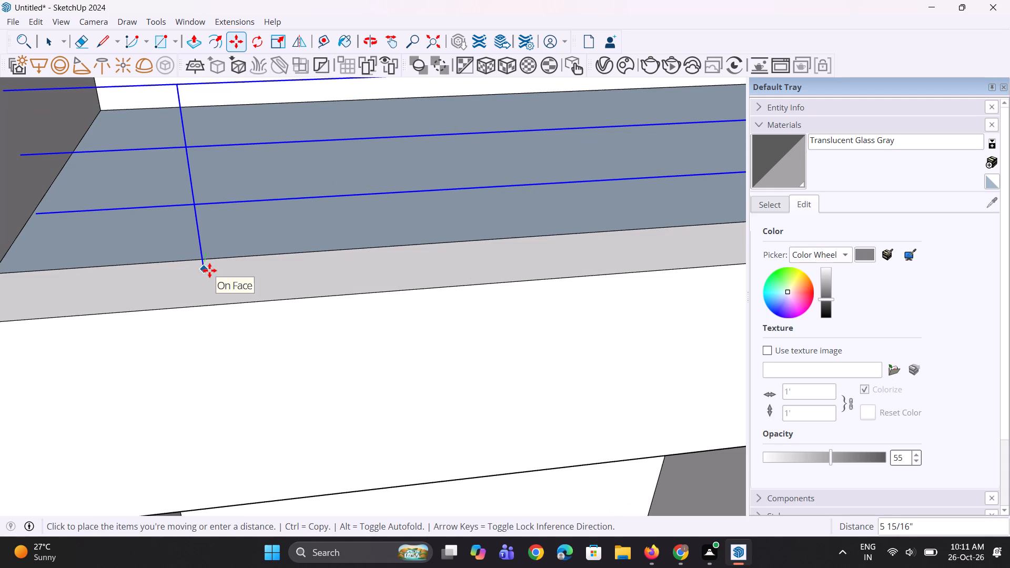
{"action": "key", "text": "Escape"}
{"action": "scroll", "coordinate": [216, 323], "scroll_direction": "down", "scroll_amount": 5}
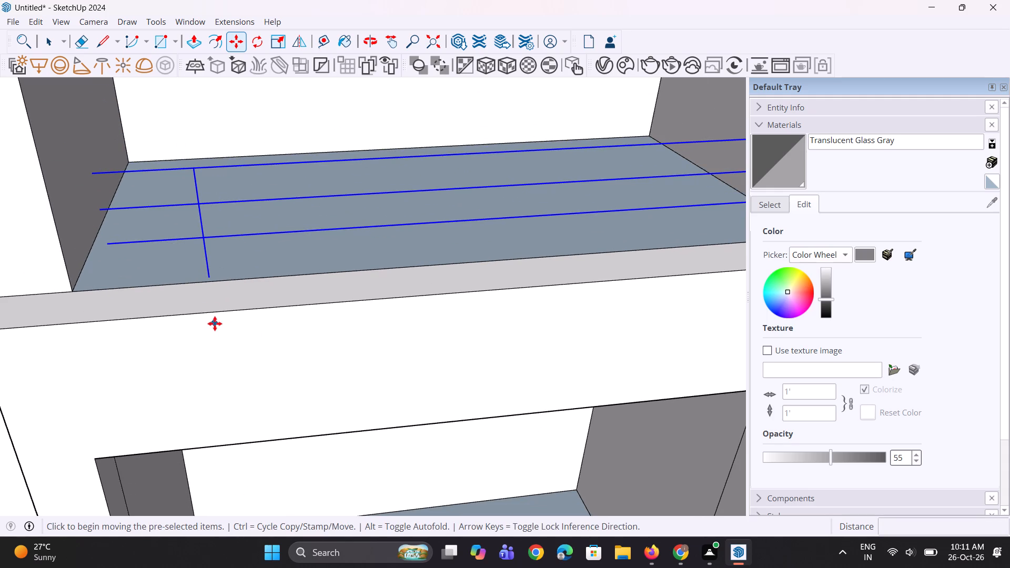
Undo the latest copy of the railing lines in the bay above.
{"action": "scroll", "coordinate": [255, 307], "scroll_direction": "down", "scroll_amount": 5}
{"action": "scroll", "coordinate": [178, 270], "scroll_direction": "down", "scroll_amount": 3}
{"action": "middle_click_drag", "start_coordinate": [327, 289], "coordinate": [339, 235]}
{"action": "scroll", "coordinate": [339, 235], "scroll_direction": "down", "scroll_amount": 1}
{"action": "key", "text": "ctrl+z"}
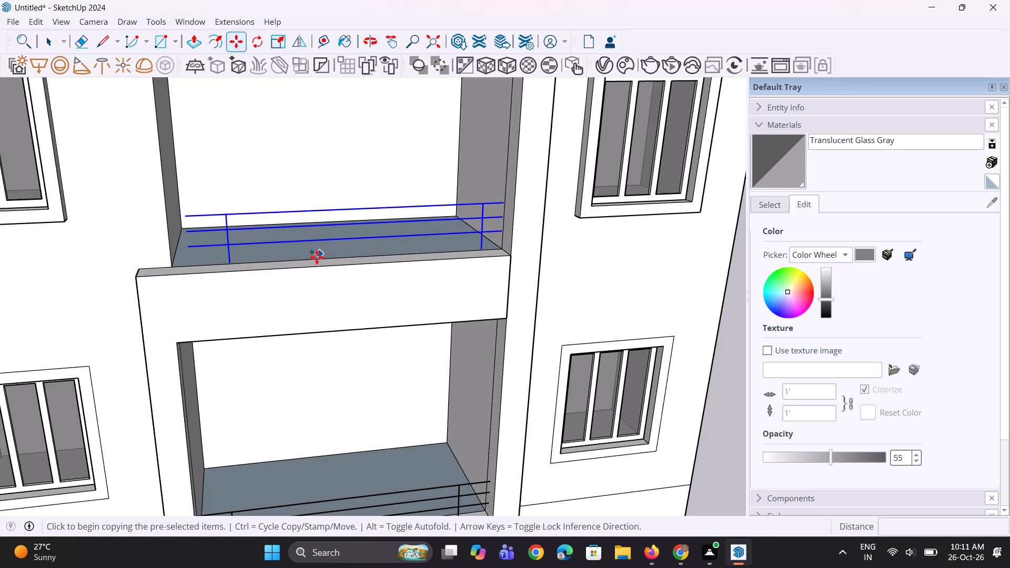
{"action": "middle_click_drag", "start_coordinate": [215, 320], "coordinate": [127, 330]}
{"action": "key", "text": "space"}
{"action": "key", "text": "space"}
Draw a horizontal 17' line between the two side faces of the second bay, above its front ledge.
{"action": "scroll", "coordinate": [299, 235], "scroll_direction": "up", "scroll_amount": 1}
{"action": "middle_click_drag", "start_coordinate": [301, 235], "coordinate": [218, 366]}
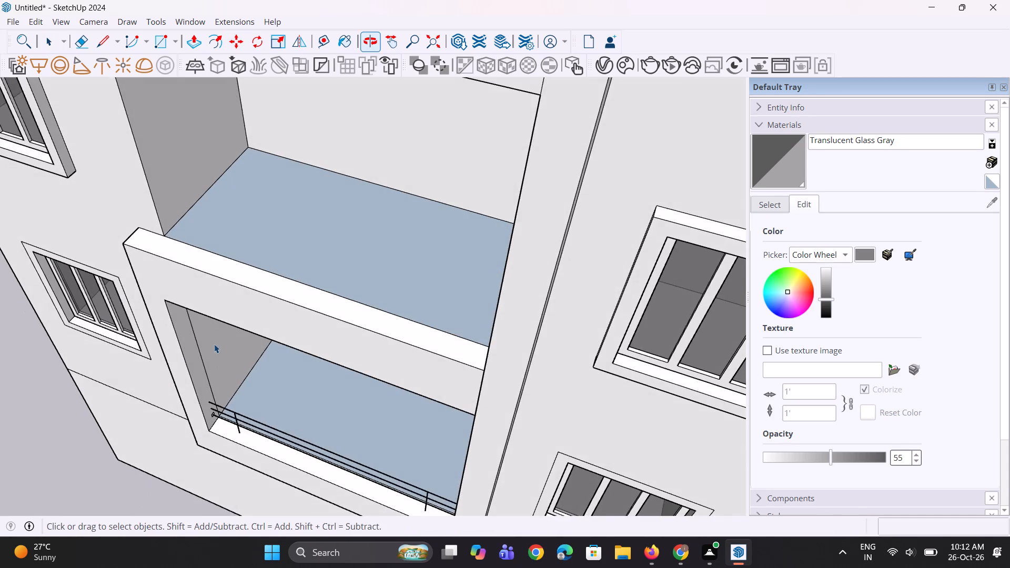
{"action": "scroll", "coordinate": [205, 208], "scroll_direction": "up", "scroll_amount": 1}
{"action": "key", "text": "l"}
{"action": "scroll", "coordinate": [156, 208], "scroll_direction": "up", "scroll_amount": 5}
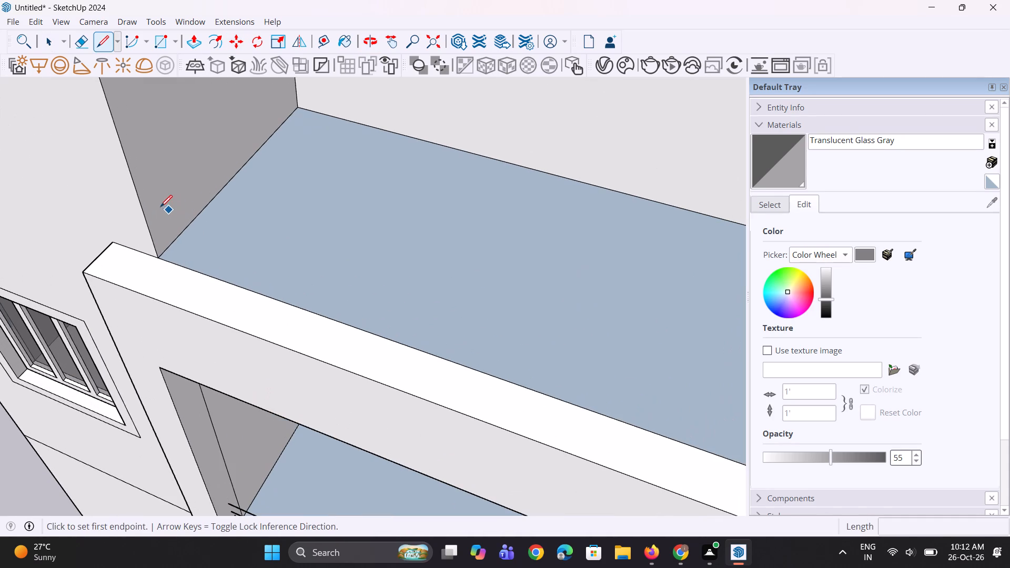
{"action": "left_click", "coordinate": [159, 206]}
{"action": "scroll", "coordinate": [272, 238], "scroll_direction": "down", "scroll_amount": 2}
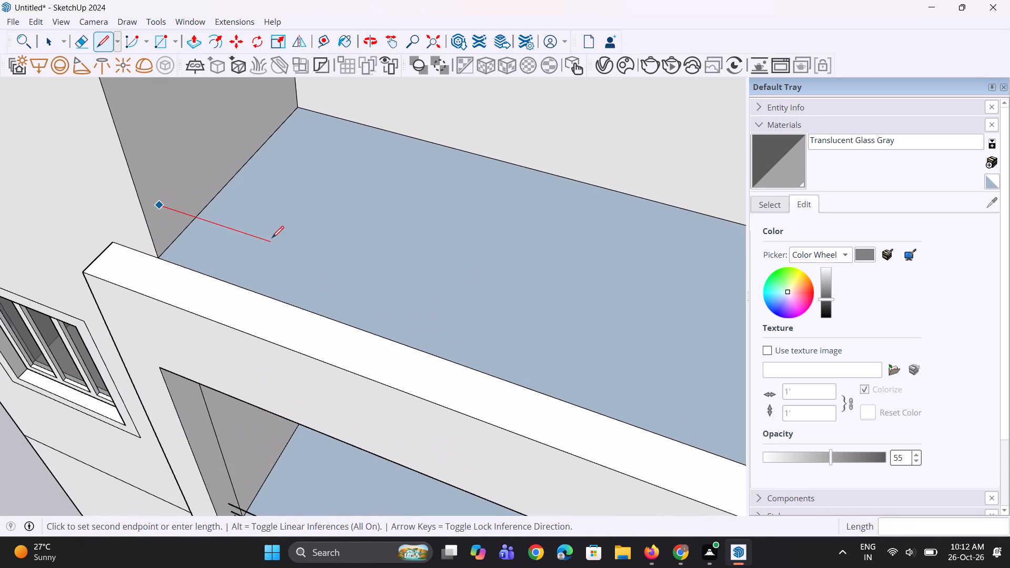
{"action": "scroll", "coordinate": [272, 238], "scroll_direction": "down", "scroll_amount": 2}
{"action": "middle_click_drag", "start_coordinate": [271, 242], "coordinate": [575, 237]}
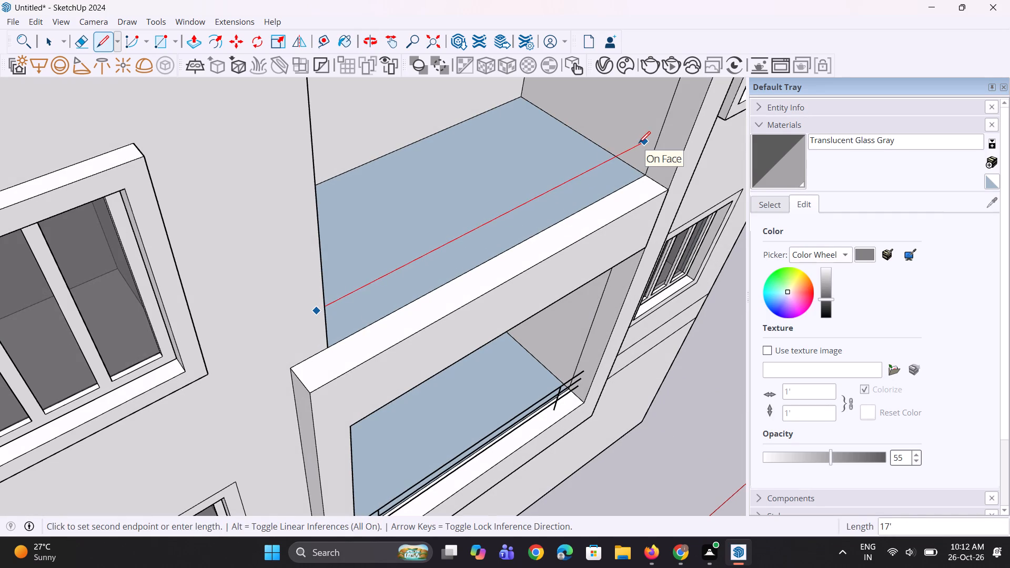
{"action": "left_click", "coordinate": [644, 144]}
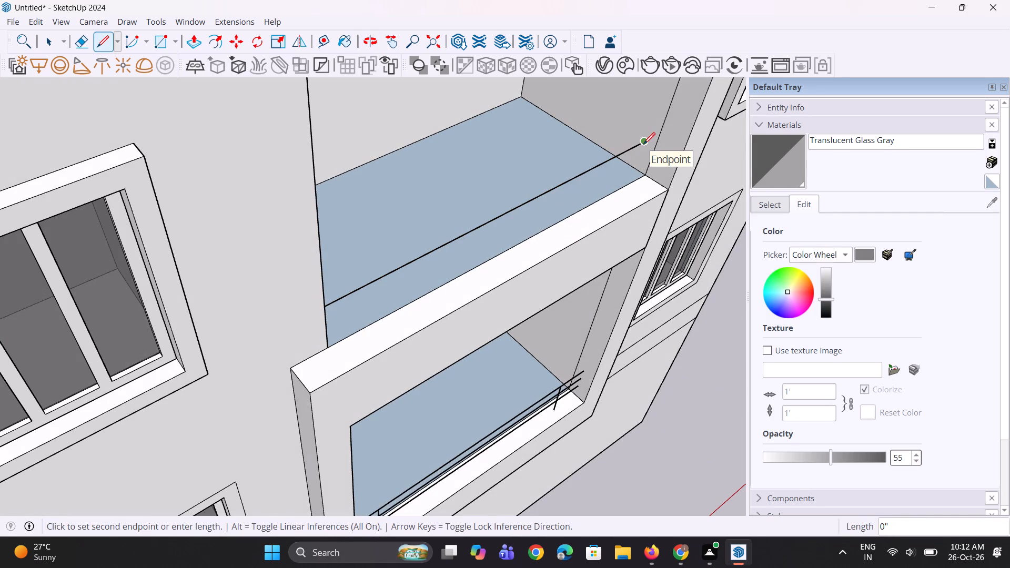
{"action": "middle_click_drag", "start_coordinate": [634, 162], "coordinate": [460, 147]}
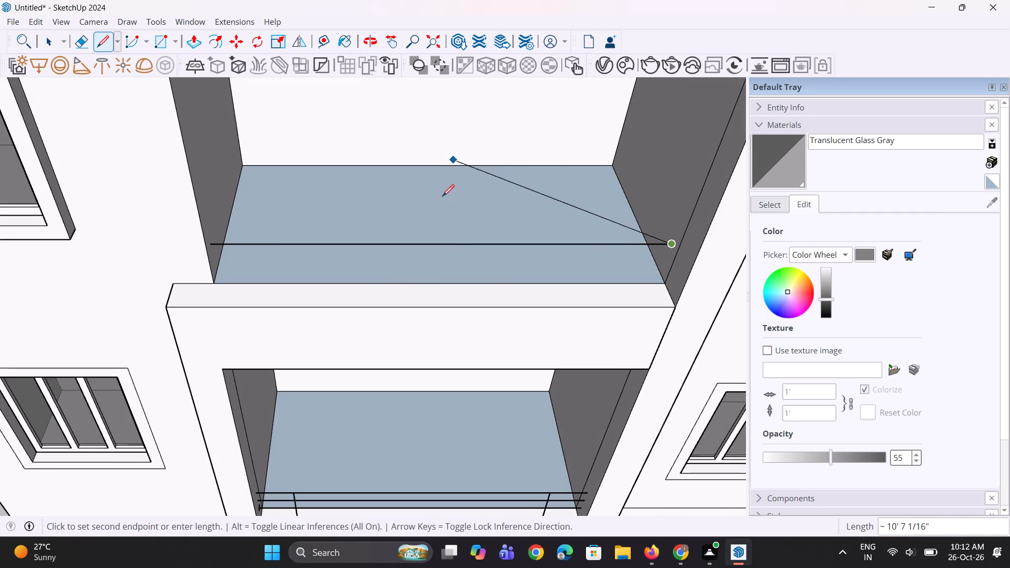
{"action": "key", "text": "space"}
{"action": "key", "text": "space"}
Move the second bay's new horizontal line about 11 5/16" straight down toward the ledge.
{"action": "middle_click_drag", "start_coordinate": [396, 294], "coordinate": [389, 252]}
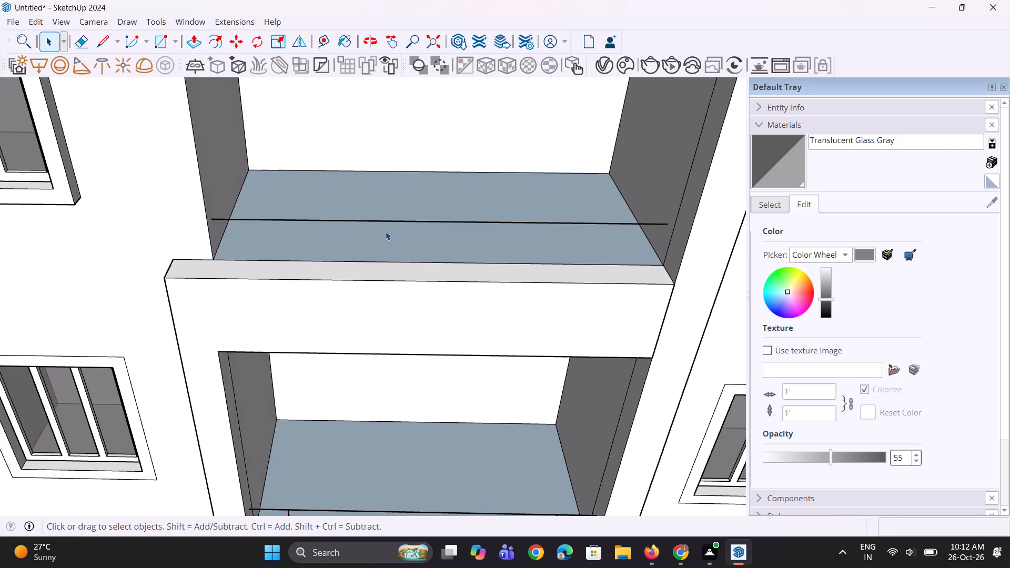
{"action": "left_click", "coordinate": [389, 224]}
{"action": "scroll", "coordinate": [539, 298], "scroll_direction": "up", "scroll_amount": 1}
{"action": "middle_click_drag", "start_coordinate": [541, 291], "coordinate": [546, 262]}
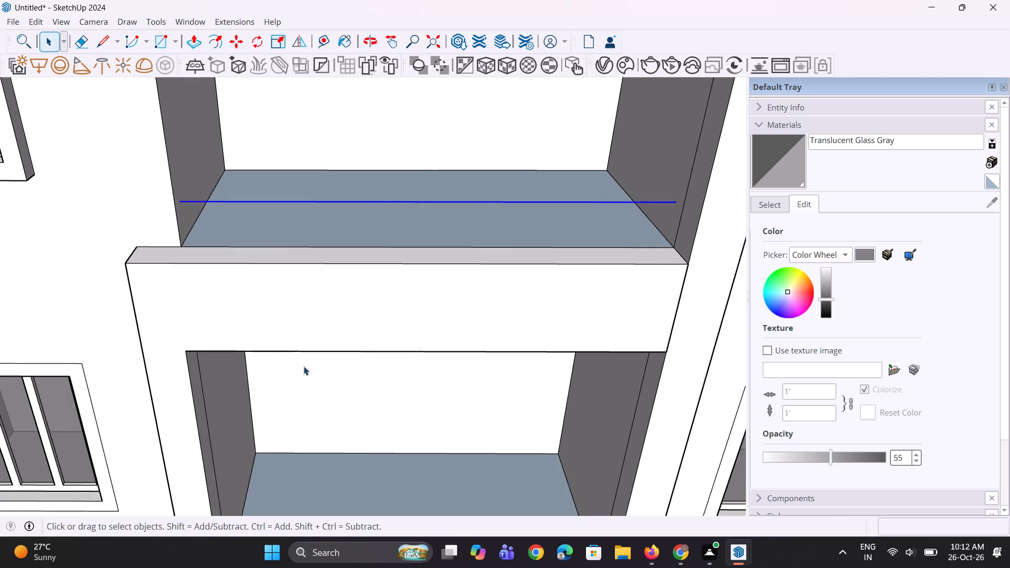
{"action": "scroll", "coordinate": [288, 371], "scroll_direction": "down", "scroll_amount": 4}
{"action": "middle_click_drag", "start_coordinate": [282, 361], "coordinate": [331, 315]}
{"action": "scroll", "coordinate": [528, 263], "scroll_direction": "up", "scroll_amount": 6}
{"action": "scroll", "coordinate": [470, 269], "scroll_direction": "up", "scroll_amount": 1}
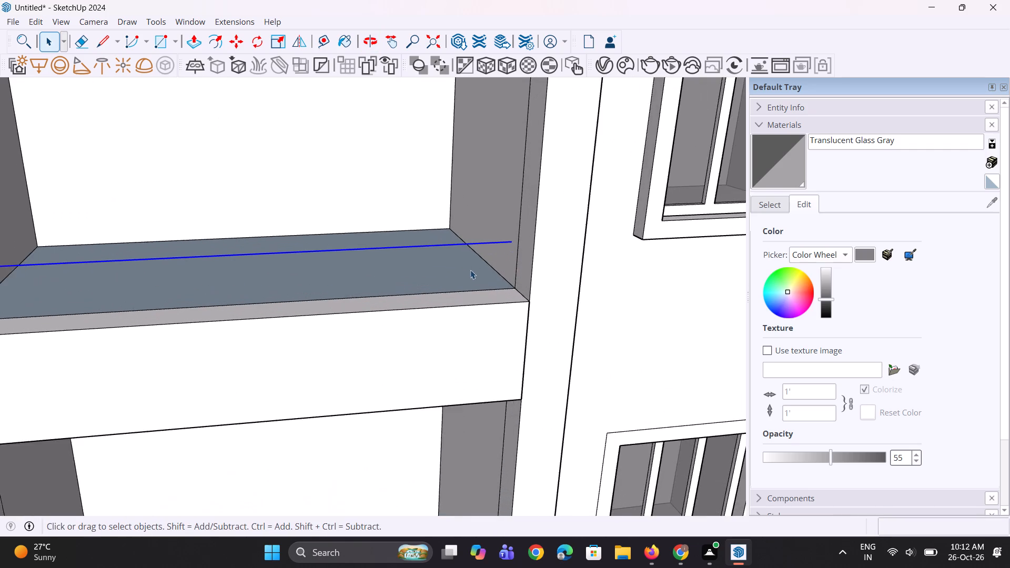
{"action": "scroll", "coordinate": [470, 270], "scroll_direction": "up", "scroll_amount": 1}
{"action": "middle_click_drag", "start_coordinate": [472, 270], "coordinate": [486, 261]}
{"action": "scroll", "coordinate": [514, 255], "scroll_direction": "up", "scroll_amount": 3}
{"action": "key", "text": "m"}
{"action": "scroll", "coordinate": [523, 249], "scroll_direction": "up", "scroll_amount": 3}
{"action": "left_click", "coordinate": [533, 212]}
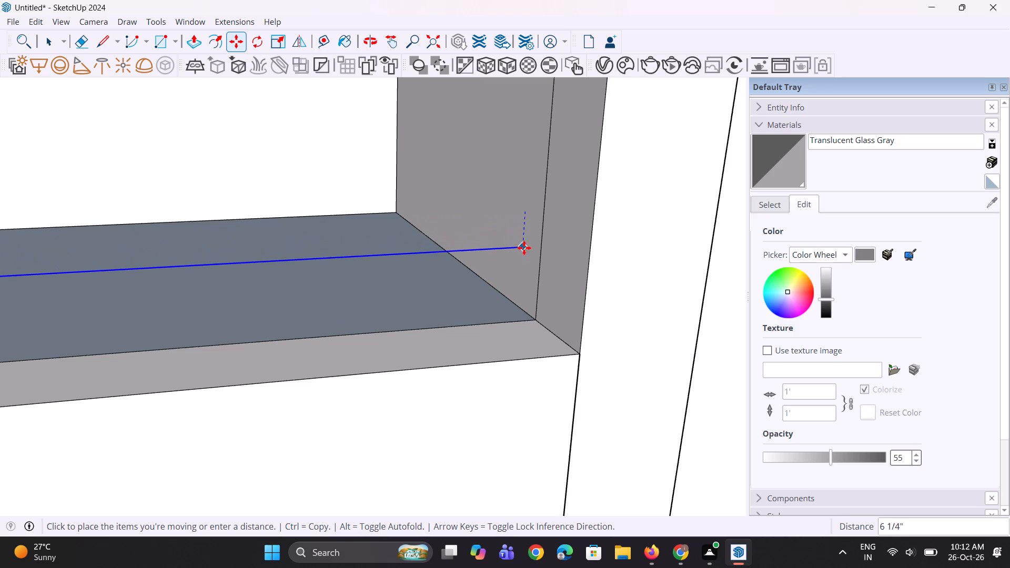
{"action": "left_click", "coordinate": [528, 276]}
Copy the second bay's horizontal line about 6 3/16" upward and array it as three evenly spaced copies (*3).
{"action": "middle_click_drag", "start_coordinate": [508, 307], "coordinate": [414, 339]}
{"action": "scroll", "coordinate": [431, 349], "scroll_direction": "down", "scroll_amount": 5}
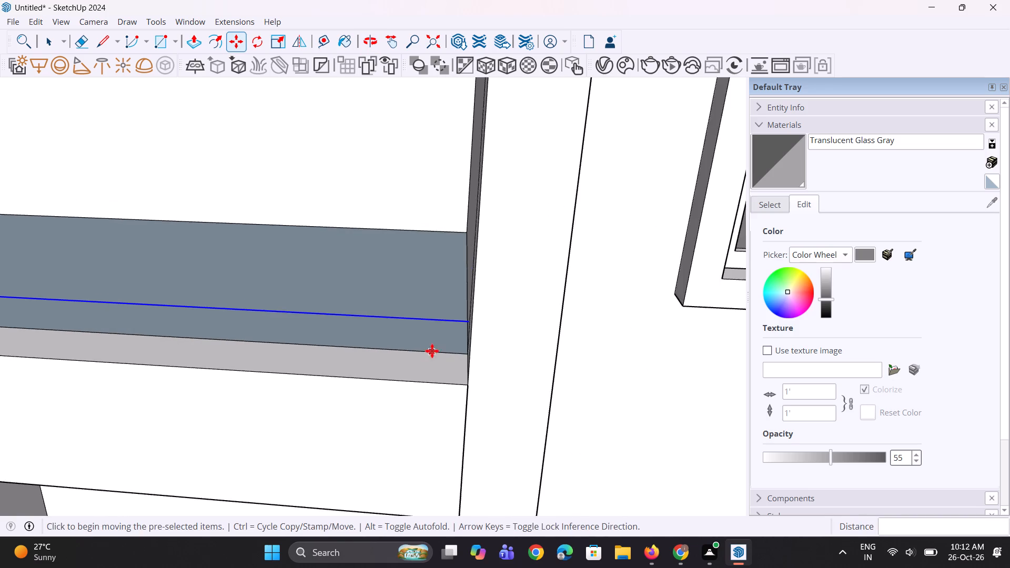
{"action": "scroll", "coordinate": [437, 351], "scroll_direction": "down", "scroll_amount": 5}
{"action": "middle_click_drag", "start_coordinate": [181, 311], "coordinate": [341, 261]}
{"action": "scroll", "coordinate": [467, 320], "scroll_direction": "up", "scroll_amount": 2}
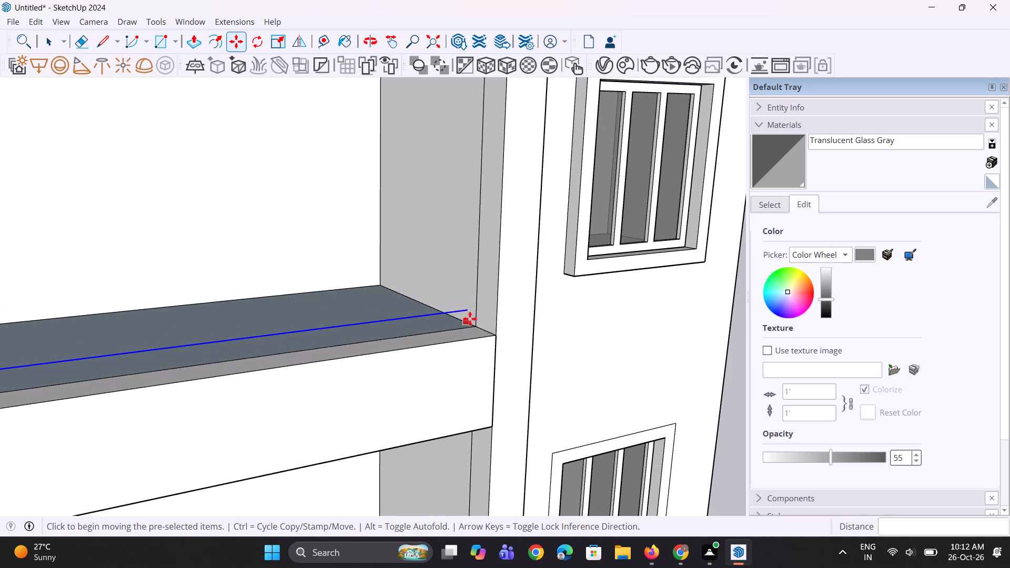
{"action": "scroll", "coordinate": [471, 315], "scroll_direction": "up", "scroll_amount": 1}
{"action": "key", "text": "m"}
{"action": "scroll", "coordinate": [448, 281], "scroll_direction": "up", "scroll_amount": 3}
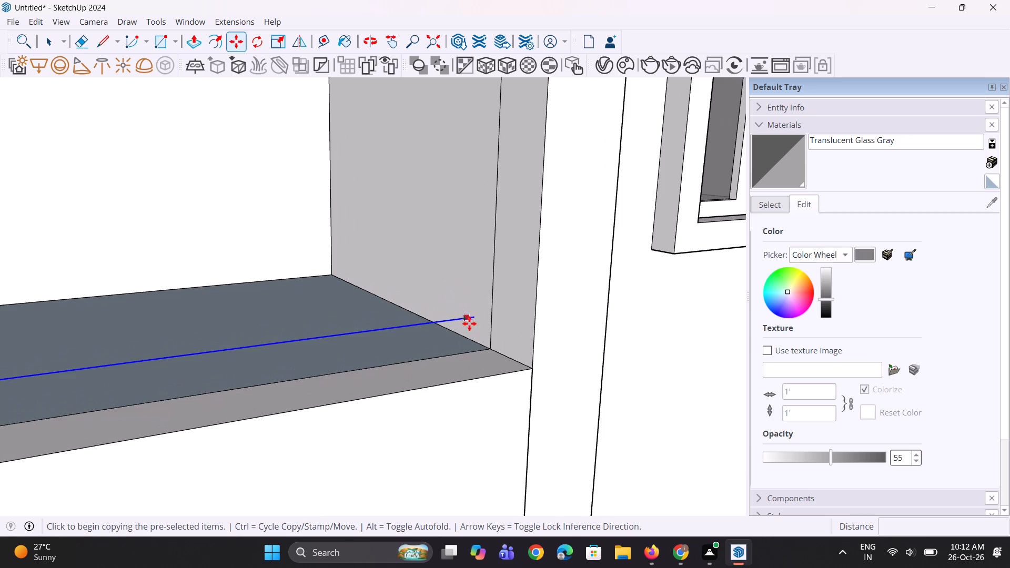
{"action": "left_click", "coordinate": [475, 319]}
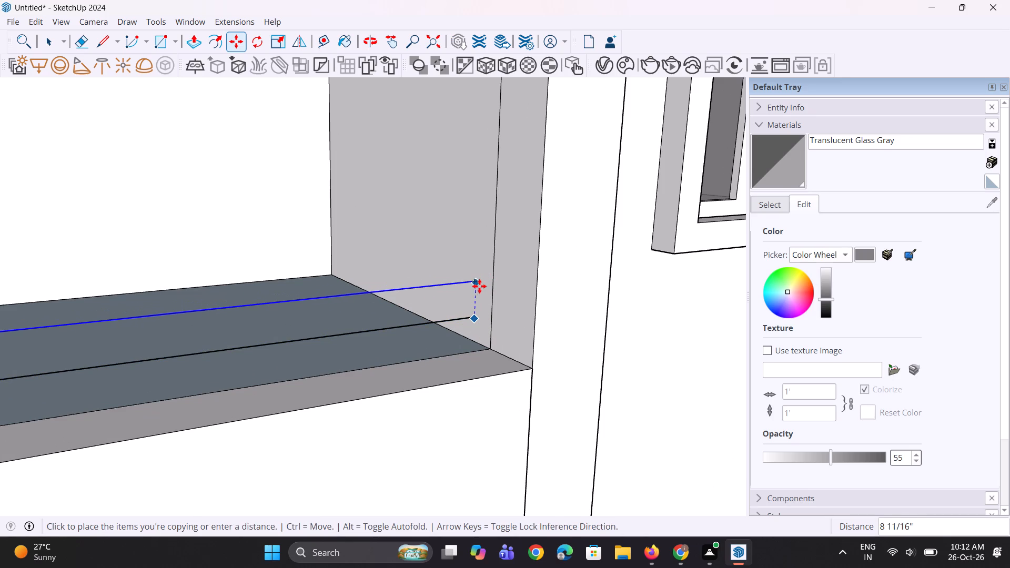
{"action": "left_click", "coordinate": [480, 295]}
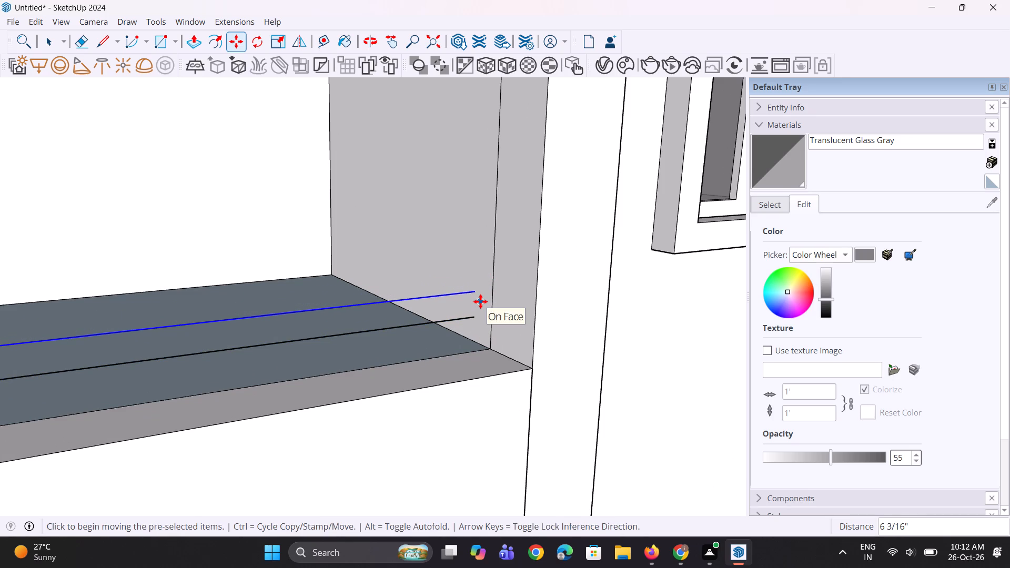
{"action": "type", "text": "*3"}
{"action": "key", "text": "Return"}
{"action": "scroll", "coordinate": [474, 287], "scroll_direction": "down", "scroll_amount": 5}
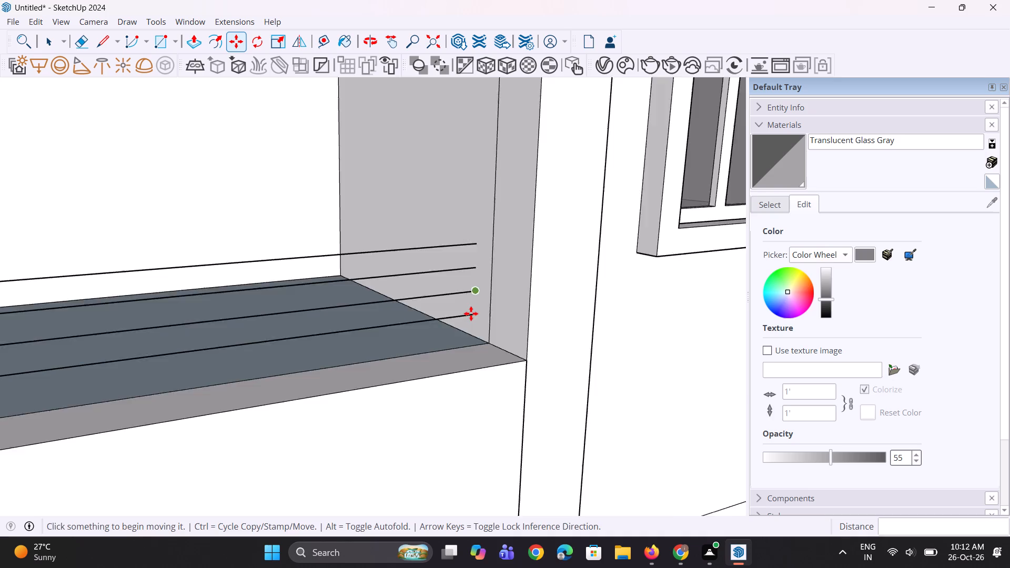
Undo the array of copies and the downward move of the second bay's horizontal railing line.
{"action": "scroll", "coordinate": [471, 313], "scroll_direction": "down", "scroll_amount": 1}
{"action": "middle_click_drag", "start_coordinate": [469, 315], "coordinate": [381, 349]}
{"action": "key", "text": "space"}
{"action": "key", "text": "space"}
{"action": "key", "text": "space"}
{"action": "left_click", "coordinate": [384, 295]}
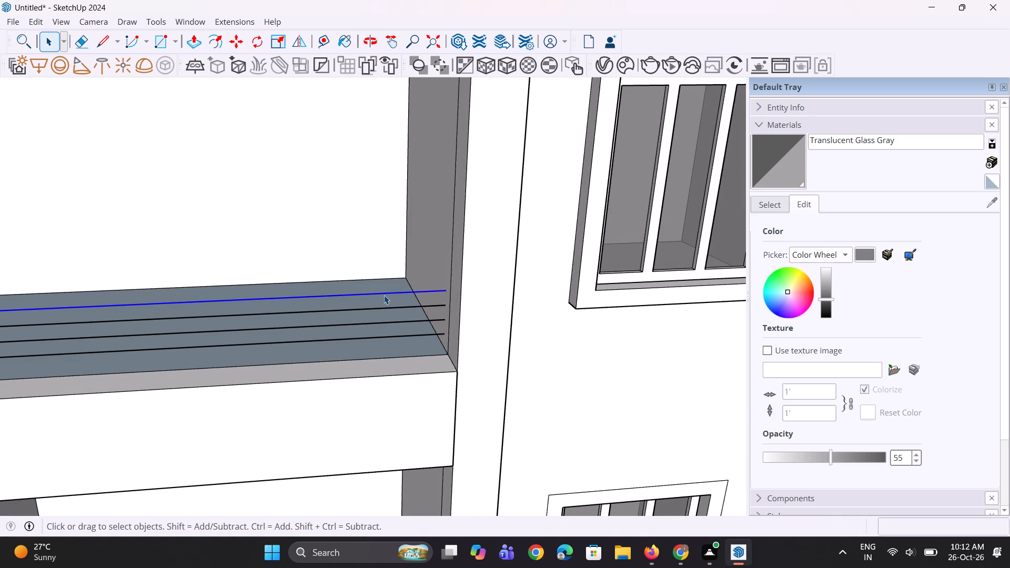
{"action": "scroll", "coordinate": [456, 287], "scroll_direction": "down", "scroll_amount": 11}
{"action": "scroll", "coordinate": [402, 319], "scroll_direction": "up", "scroll_amount": 2}
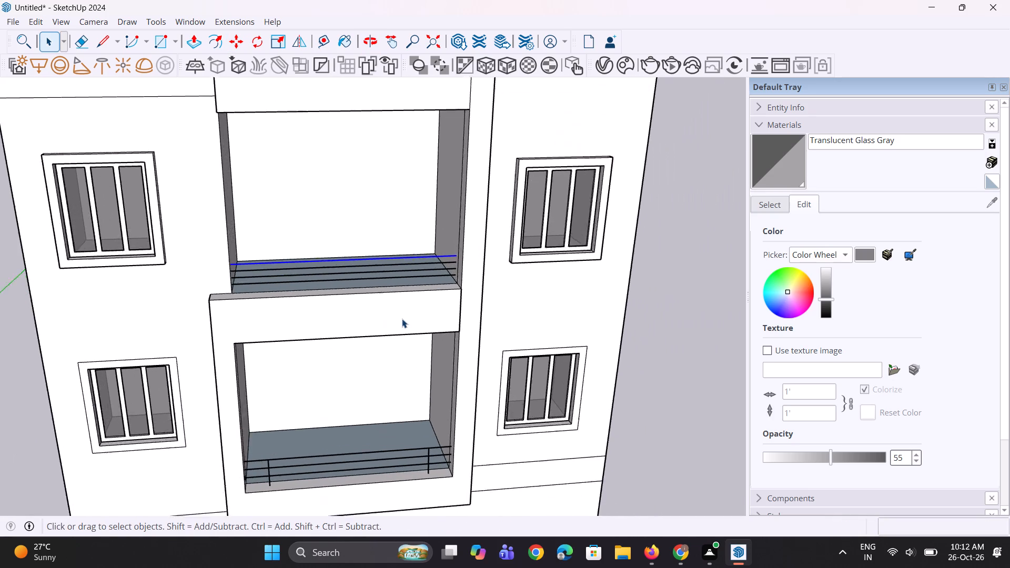
{"action": "scroll", "coordinate": [402, 319], "scroll_direction": "up", "scroll_amount": 2}
{"action": "key", "text": "ctrl+z"}
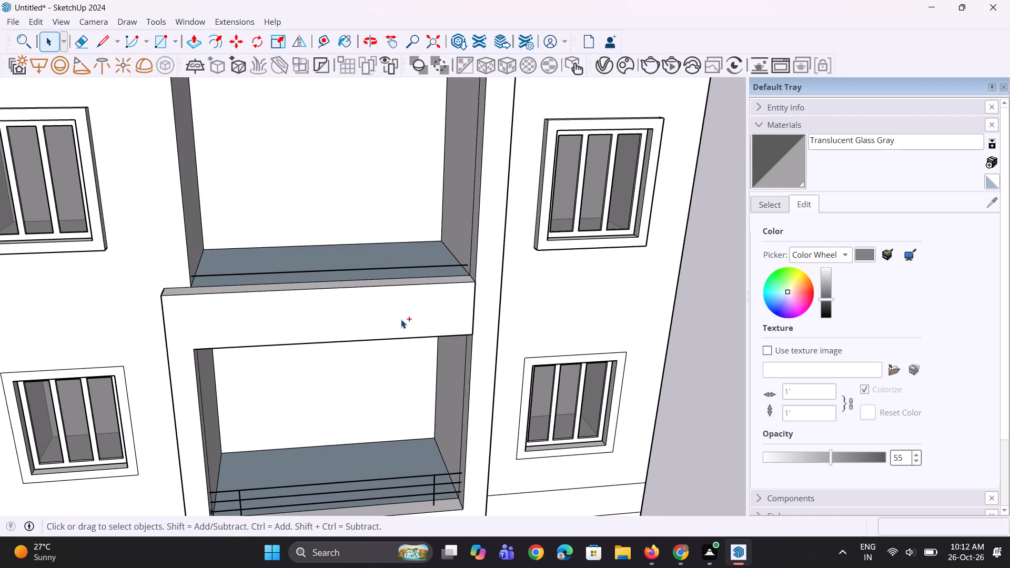
{"action": "key", "text": "ctrl+z"}
Move the second bay's horizontal line about 3 3/4" straight down toward the front ledge.
{"action": "scroll", "coordinate": [396, 325], "scroll_direction": "down", "scroll_amount": 4}
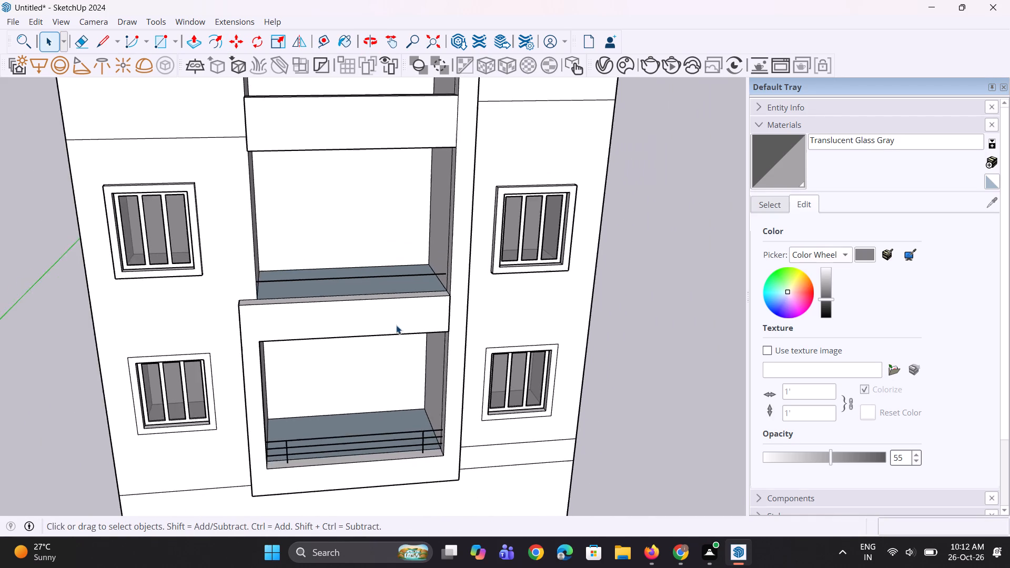
{"action": "middle_click_drag", "start_coordinate": [396, 324], "coordinate": [430, 237]}
{"action": "scroll", "coordinate": [430, 236], "scroll_direction": "up", "scroll_amount": 9}
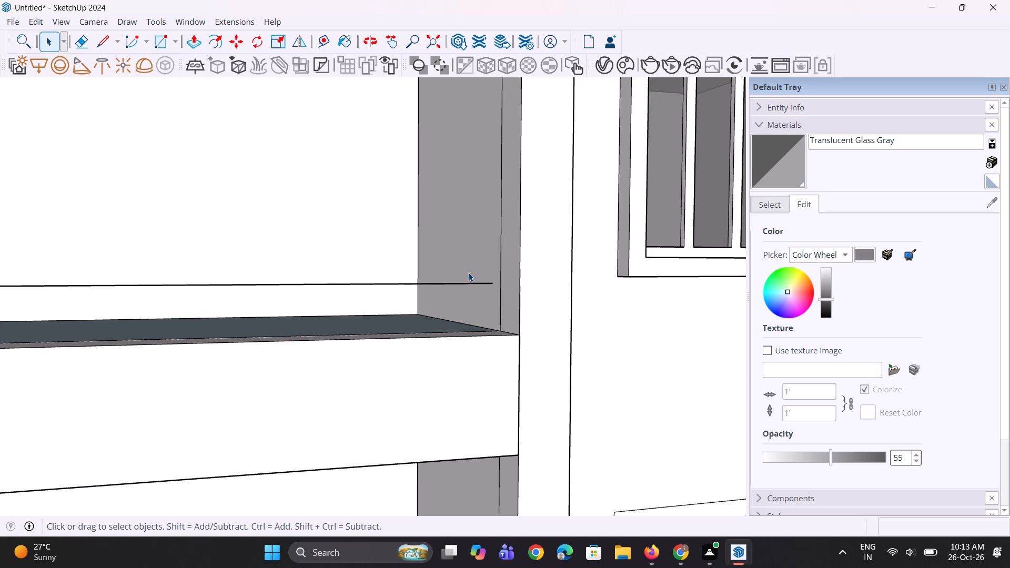
{"action": "scroll", "coordinate": [399, 269], "scroll_direction": "down", "scroll_amount": 2}
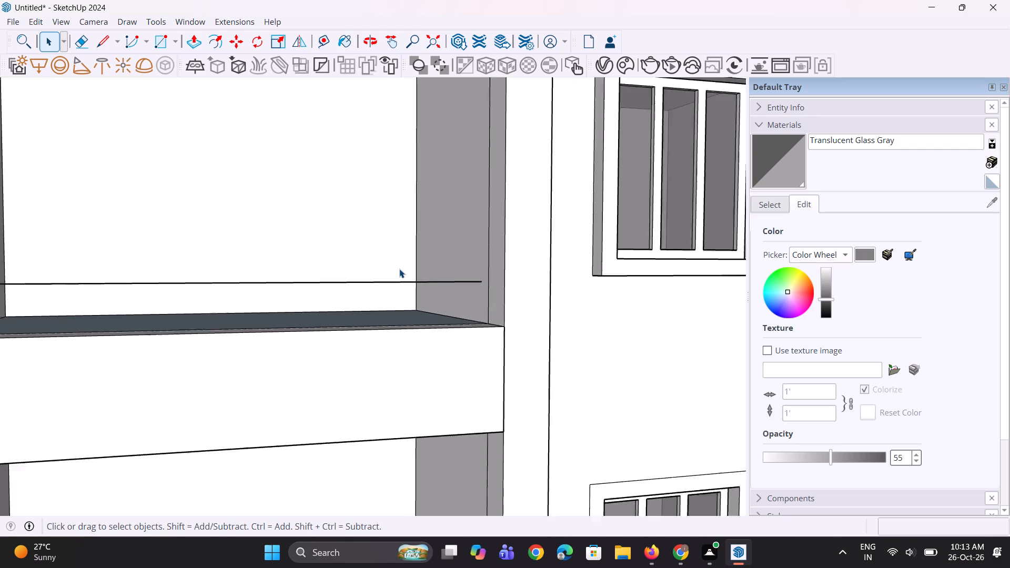
{"action": "scroll", "coordinate": [399, 269], "scroll_direction": "down", "scroll_amount": 2}
{"action": "middle_click_drag", "start_coordinate": [367, 269], "coordinate": [267, 367]}
{"action": "scroll", "coordinate": [313, 328], "scroll_direction": "down", "scroll_amount": 4}
{"action": "scroll", "coordinate": [141, 338], "scroll_direction": "up", "scroll_amount": 3}
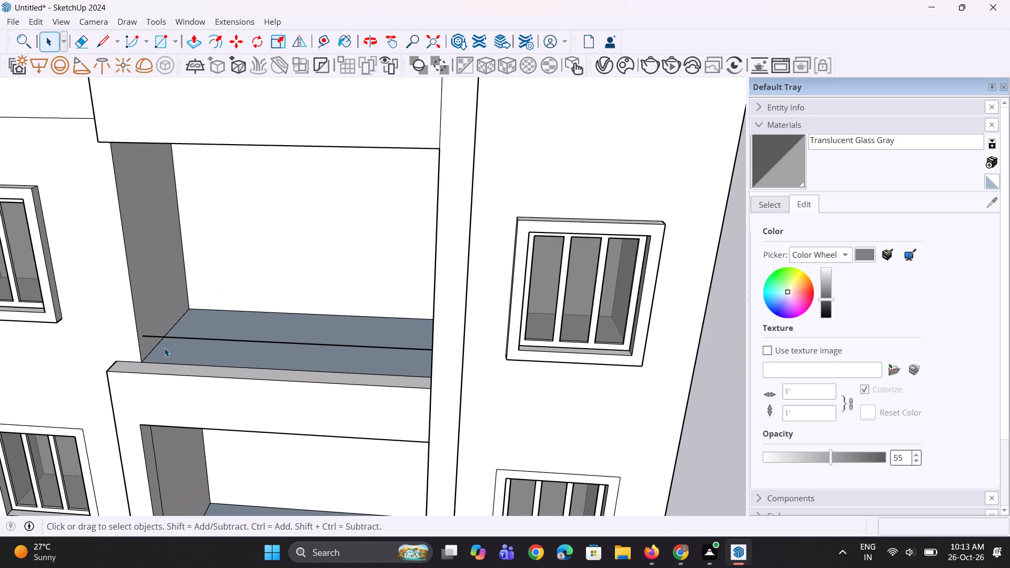
{"action": "middle_click_drag", "start_coordinate": [170, 397], "coordinate": [235, 316]}
{"action": "scroll", "coordinate": [238, 309], "scroll_direction": "up", "scroll_amount": 3}
{"action": "scroll", "coordinate": [463, 334], "scroll_direction": "up", "scroll_amount": 2}
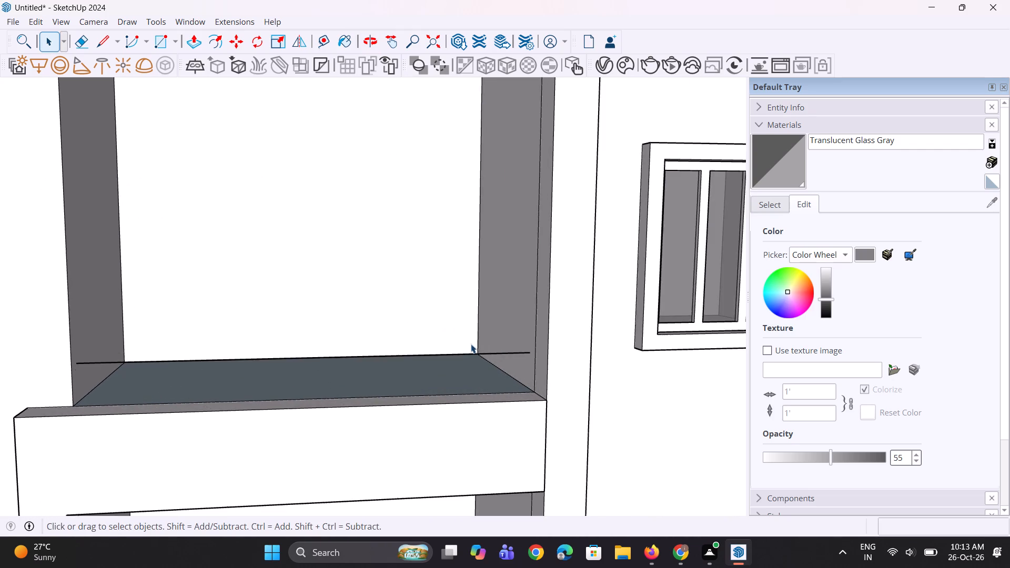
{"action": "left_click", "coordinate": [523, 357]}
{"action": "scroll", "coordinate": [480, 297], "scroll_direction": "down", "scroll_amount": 8}
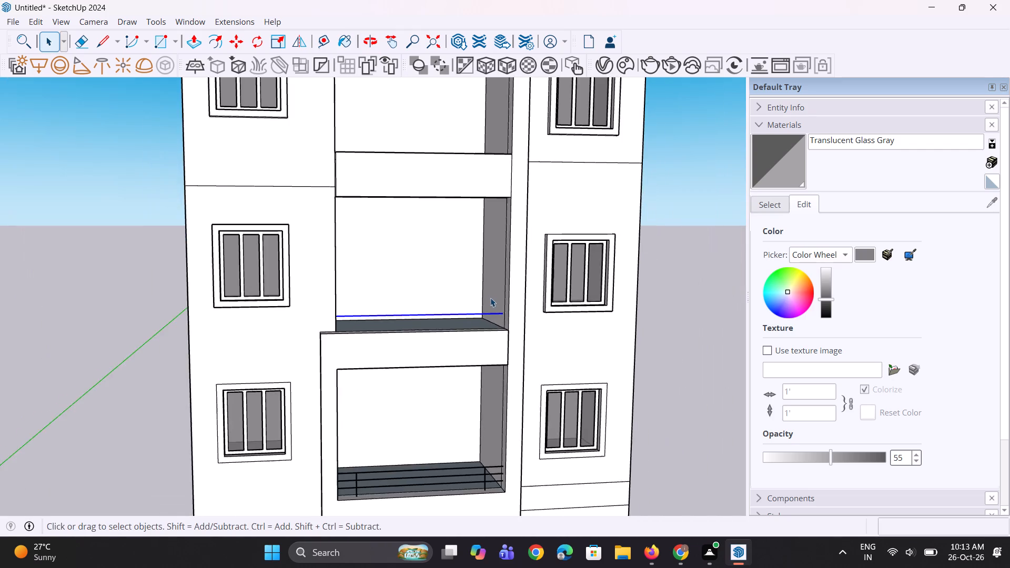
{"action": "scroll", "coordinate": [490, 298], "scroll_direction": "down", "scroll_amount": 7}
{"action": "middle_click_drag", "start_coordinate": [488, 313], "coordinate": [488, 248]}
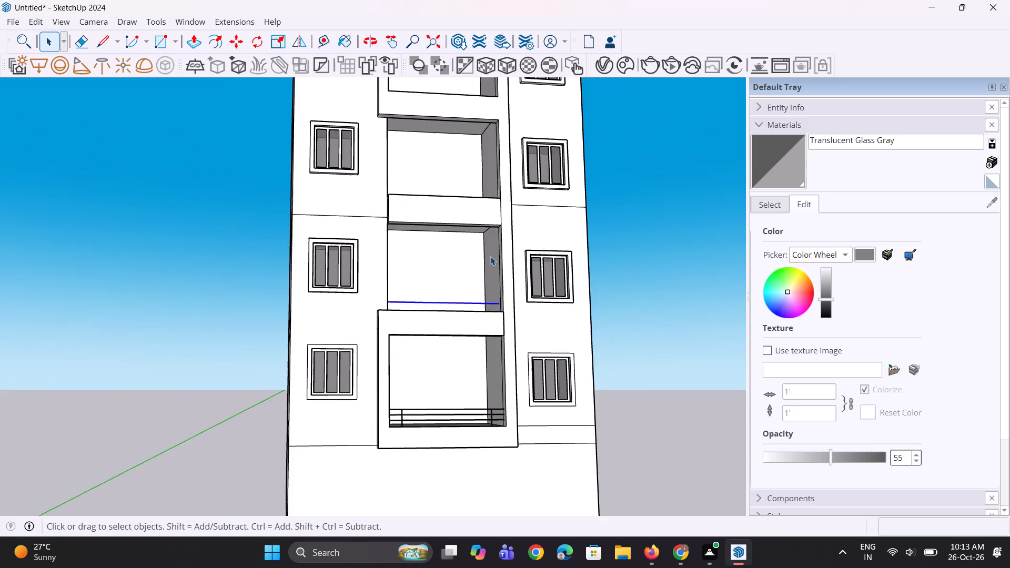
{"action": "scroll", "coordinate": [490, 257], "scroll_direction": "up", "scroll_amount": 14}
{"action": "key", "text": "m"}
{"action": "scroll", "coordinate": [497, 368], "scroll_direction": "up", "scroll_amount": 3}
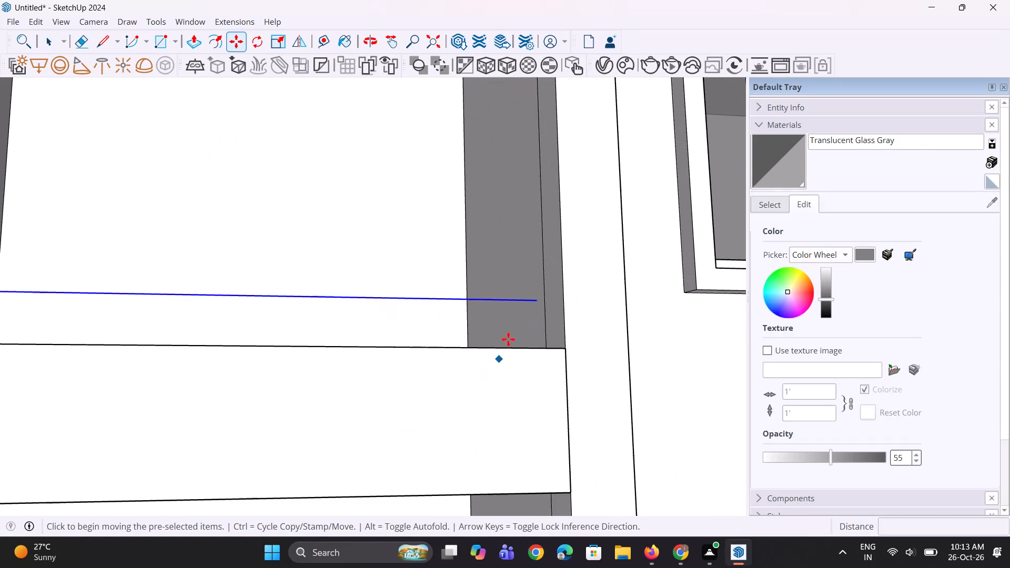
{"action": "left_click", "coordinate": [532, 299]}
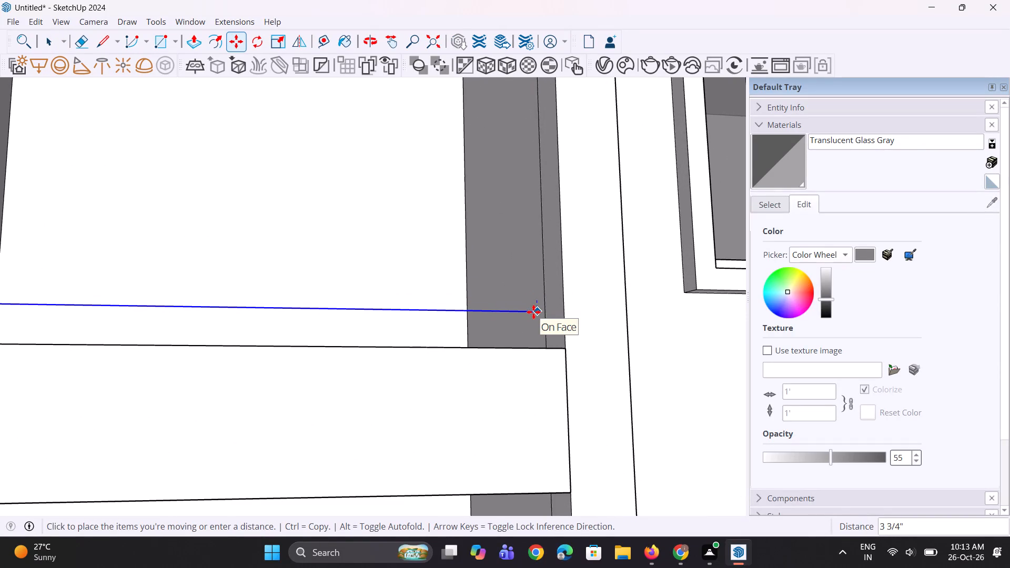
{"action": "left_click", "coordinate": [533, 313]}
Copy the second bay's horizontal line about 9 11/16" straight up and array it as two evenly spaced copies (*2).
{"action": "middle_click_drag", "start_coordinate": [486, 386], "coordinate": [490, 429]}
{"action": "scroll", "coordinate": [524, 294], "scroll_direction": "up", "scroll_amount": 3}
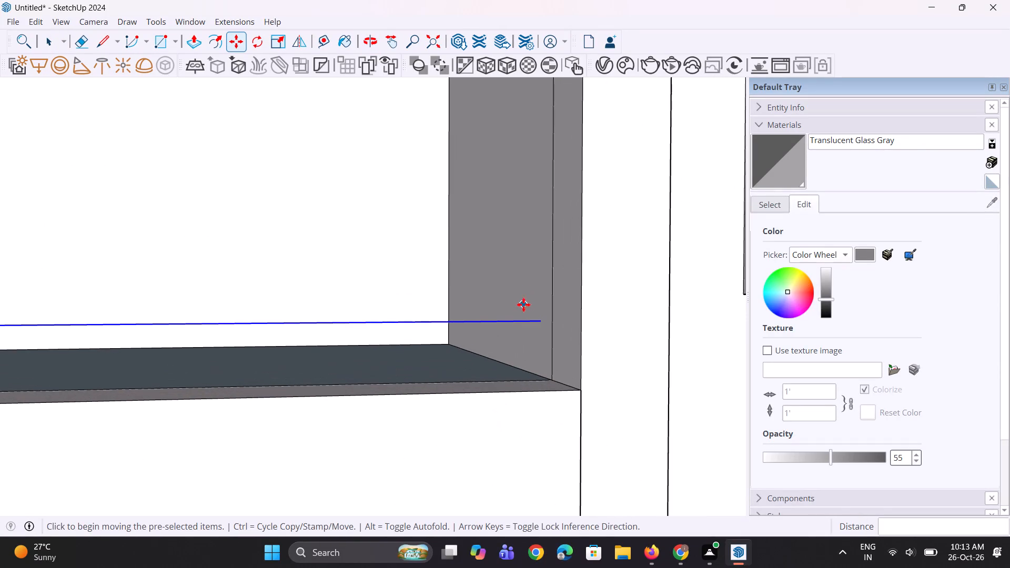
{"action": "key", "text": "m"}
{"action": "scroll", "coordinate": [555, 330], "scroll_direction": "up", "scroll_amount": 2, "text": "ctrl"}
{"action": "left_click", "coordinate": [537, 319]}
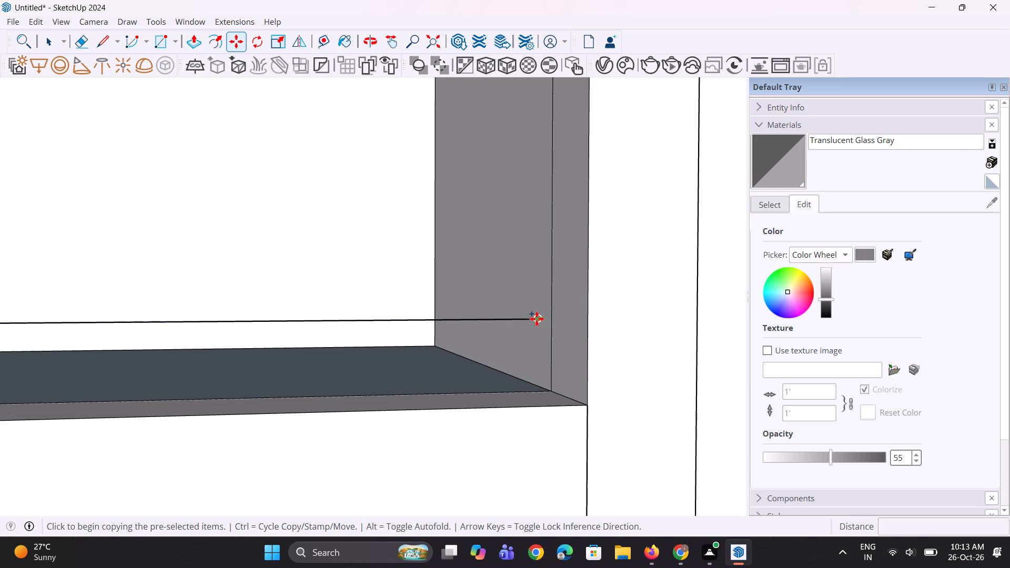
{"action": "left_click", "coordinate": [538, 271]}
{"action": "key", "text": "asterisk"}
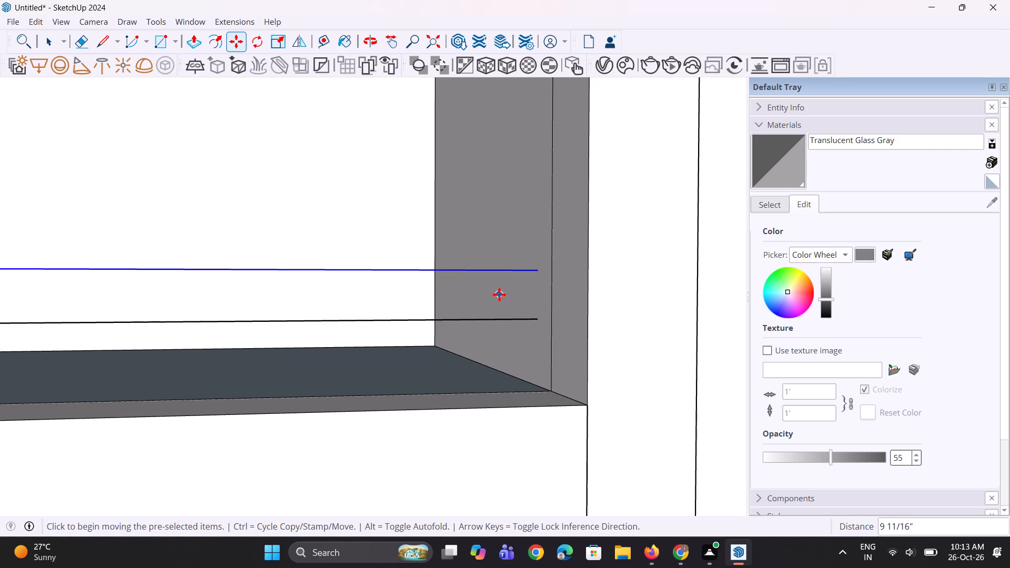
{"action": "key", "text": "2"}
{"action": "key", "text": "Return"}
Draw a vertical line about 2' 9" long from the second bay's top railing line down toward the ledge, near the bay's right side wall.
{"action": "scroll", "coordinate": [514, 341], "scroll_direction": "down", "scroll_amount": 3}
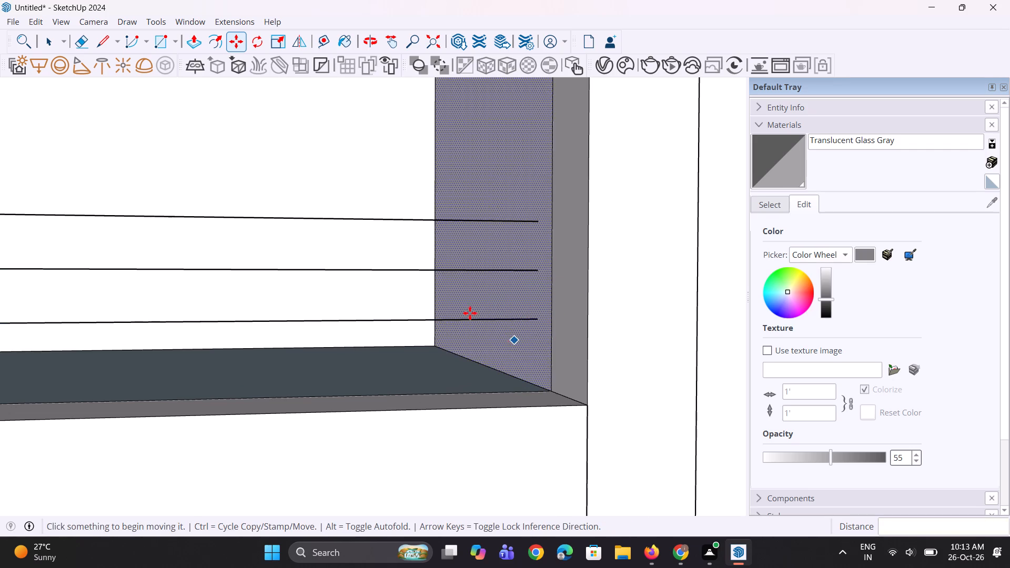
{"action": "scroll", "coordinate": [414, 295], "scroll_direction": "down", "scroll_amount": 12}
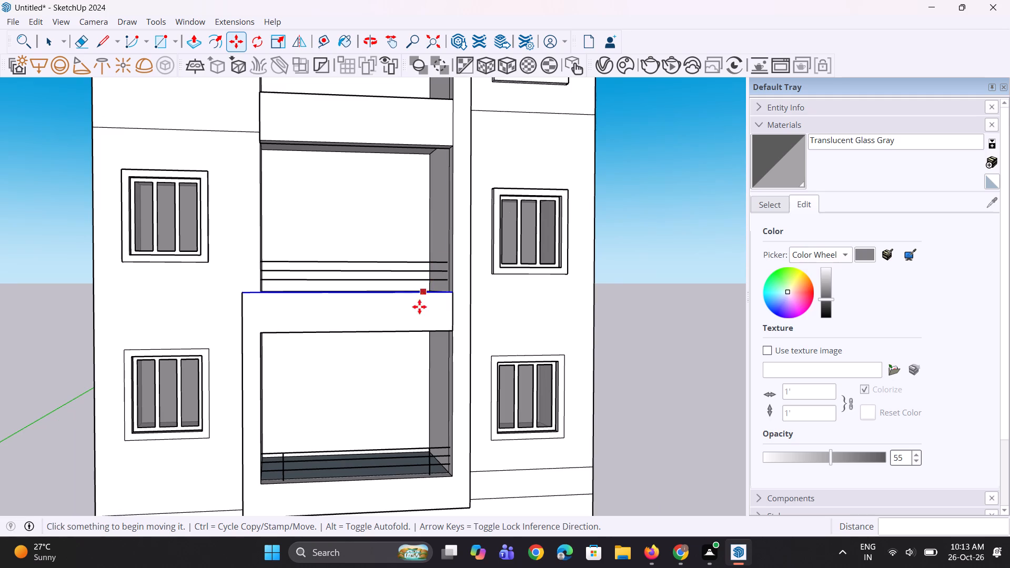
{"action": "scroll", "coordinate": [411, 323], "scroll_direction": "up", "scroll_amount": 7}
{"action": "middle_click_drag", "start_coordinate": [440, 244], "coordinate": [412, 384]}
{"action": "key", "text": "space"}
{"action": "key", "text": "space"}
{"action": "scroll", "coordinate": [414, 384], "scroll_direction": "up", "scroll_amount": 2}
{"action": "middle_click_drag", "start_coordinate": [412, 370], "coordinate": [438, 325]}
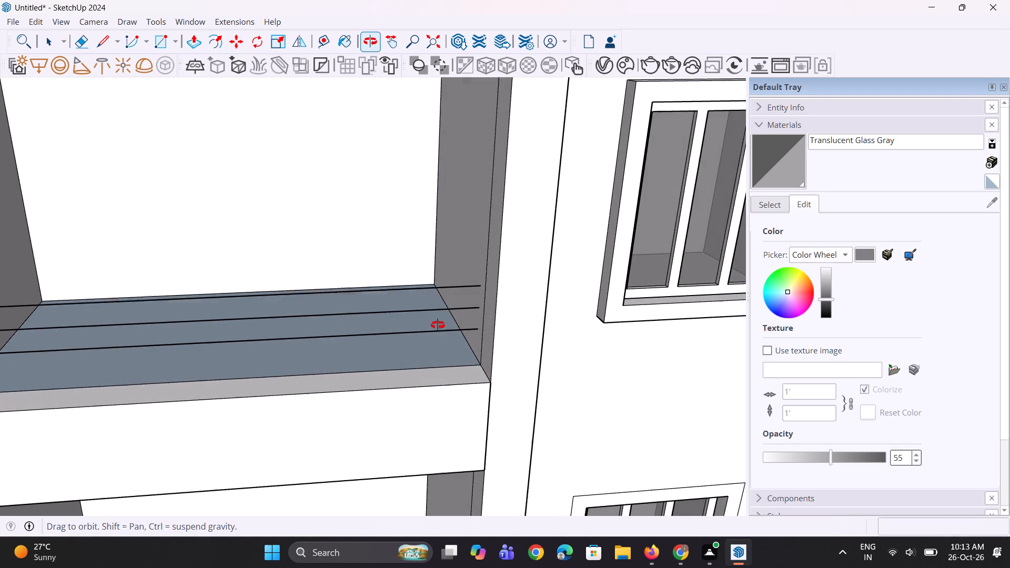
{"action": "middle_click_drag", "start_coordinate": [438, 325], "coordinate": [438, 322]}
{"action": "key", "text": "m"}
{"action": "scroll", "coordinate": [439, 319], "scroll_direction": "up", "scroll_amount": 1}
{"action": "key", "text": "l"}
{"action": "scroll", "coordinate": [426, 287], "scroll_direction": "up", "scroll_amount": 1}
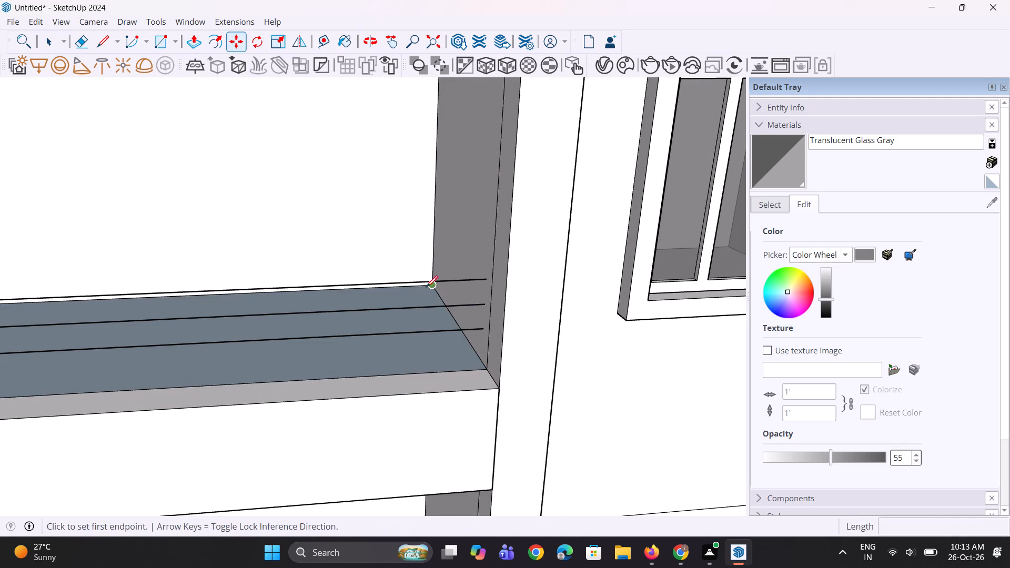
{"action": "scroll", "coordinate": [426, 287], "scroll_direction": "up", "scroll_amount": 1}
{"action": "left_click", "coordinate": [413, 279]}
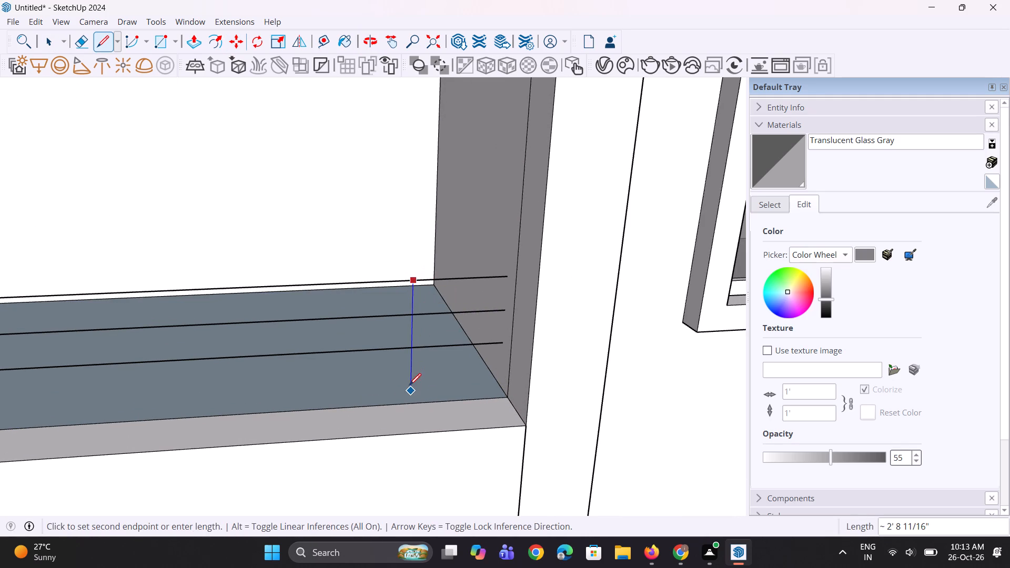
{"action": "left_click", "coordinate": [409, 394]}
Copy all segments of the second bay's vertical railing post about 13' 2 3/16" horizontally to the opposite end of the railing.
{"action": "scroll", "coordinate": [436, 381], "scroll_direction": "down", "scroll_amount": 5}
{"action": "key", "text": "space"}
{"action": "key", "text": "space"}
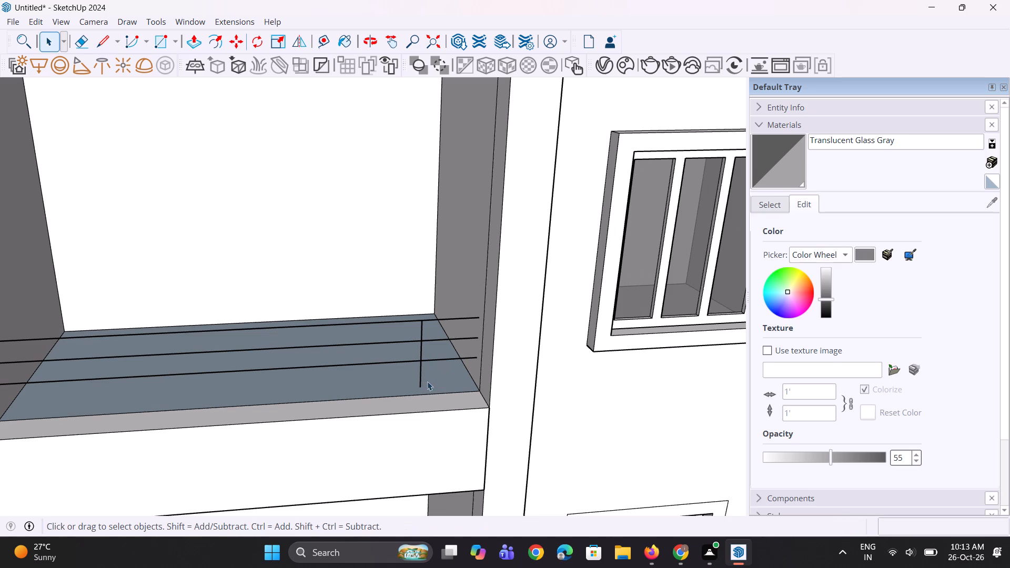
{"action": "left_click", "coordinate": [422, 377]}
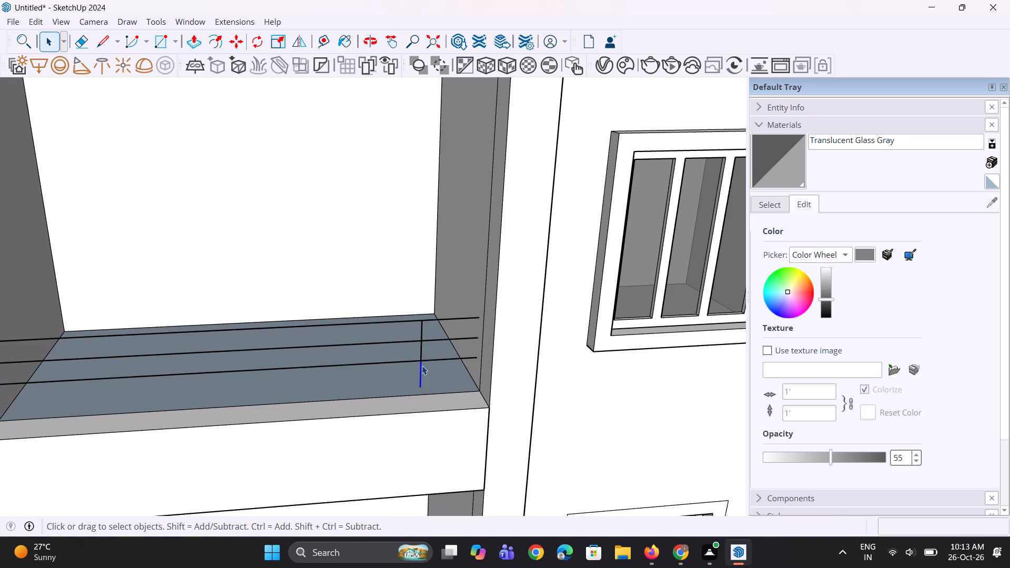
{"action": "scroll", "coordinate": [422, 366], "scroll_direction": "up", "scroll_amount": 3}
{"action": "left_click", "coordinate": [421, 348], "text": "ctrl"}
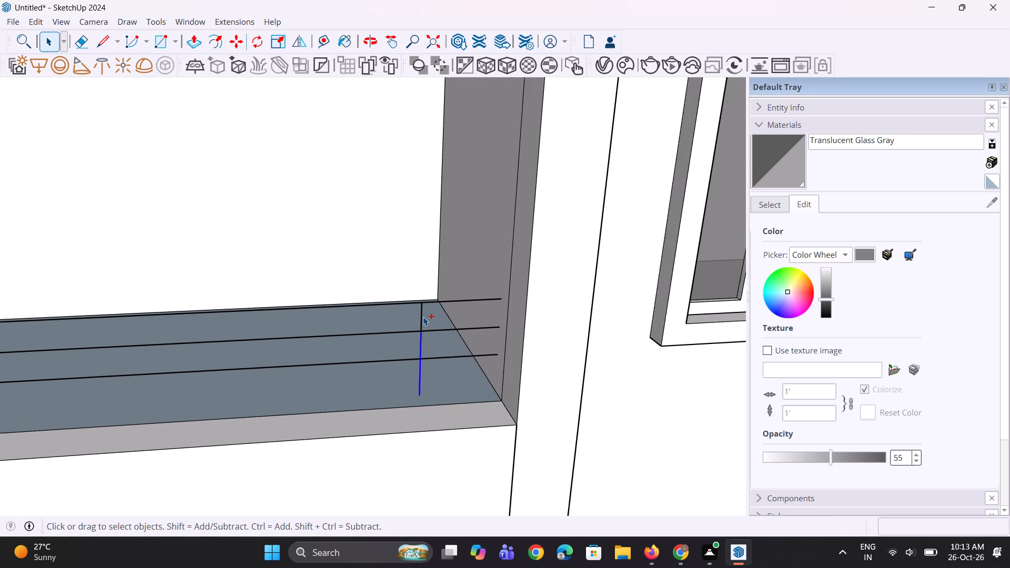
{"action": "left_click", "coordinate": [423, 316], "text": "ctrl"}
{"action": "key", "text": "m"}
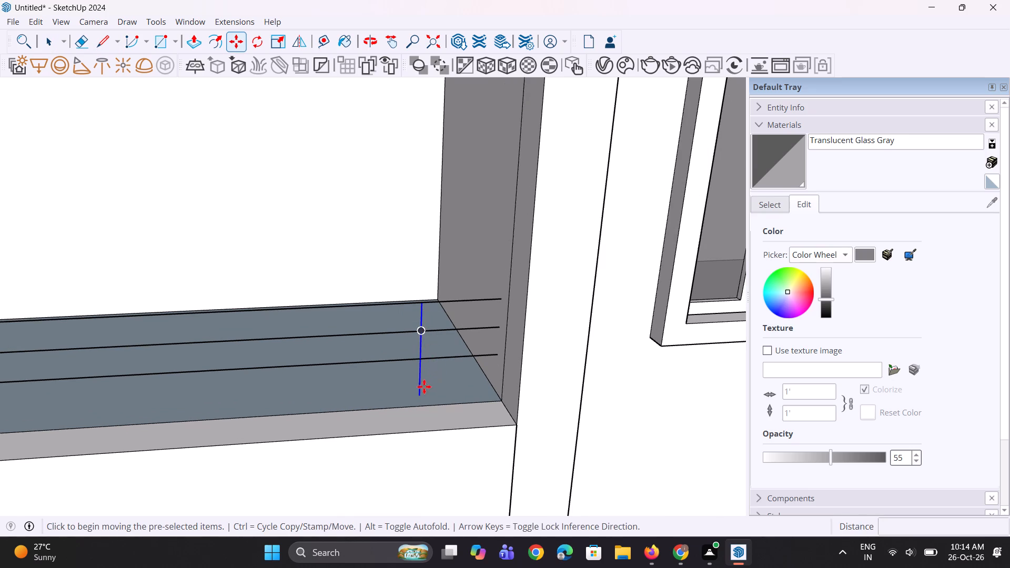
{"action": "left_click", "coordinate": [421, 392]}
{"action": "scroll", "coordinate": [386, 393], "scroll_direction": "down", "scroll_amount": 9}
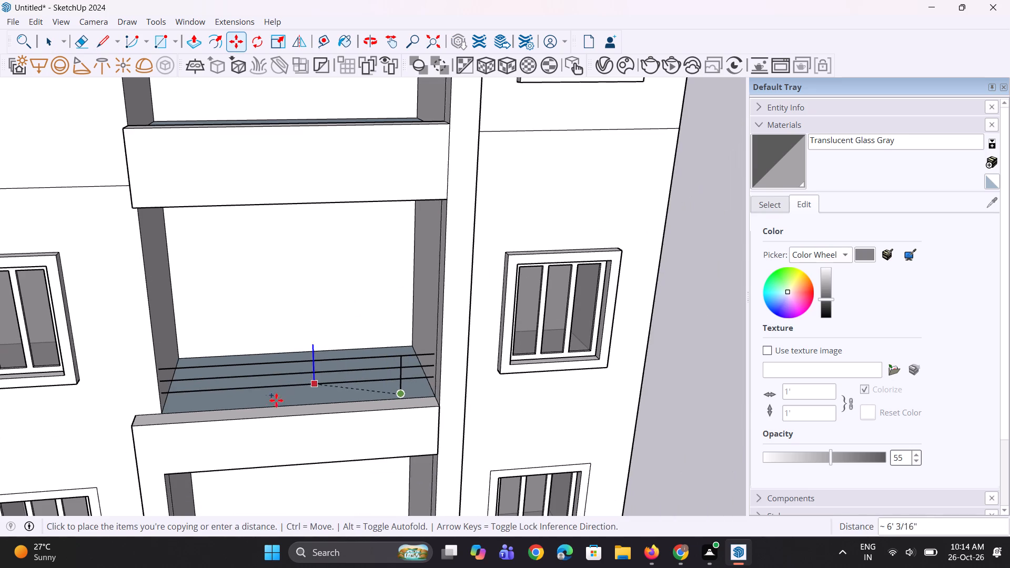
{"action": "scroll", "coordinate": [206, 408], "scroll_direction": "up", "scroll_amount": 3}
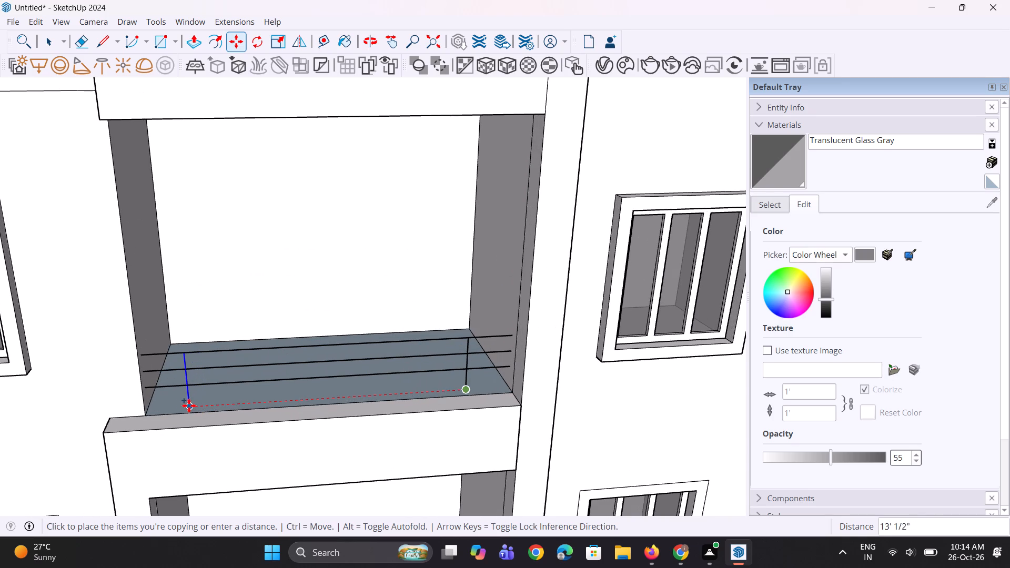
{"action": "left_click", "coordinate": [185, 405]}
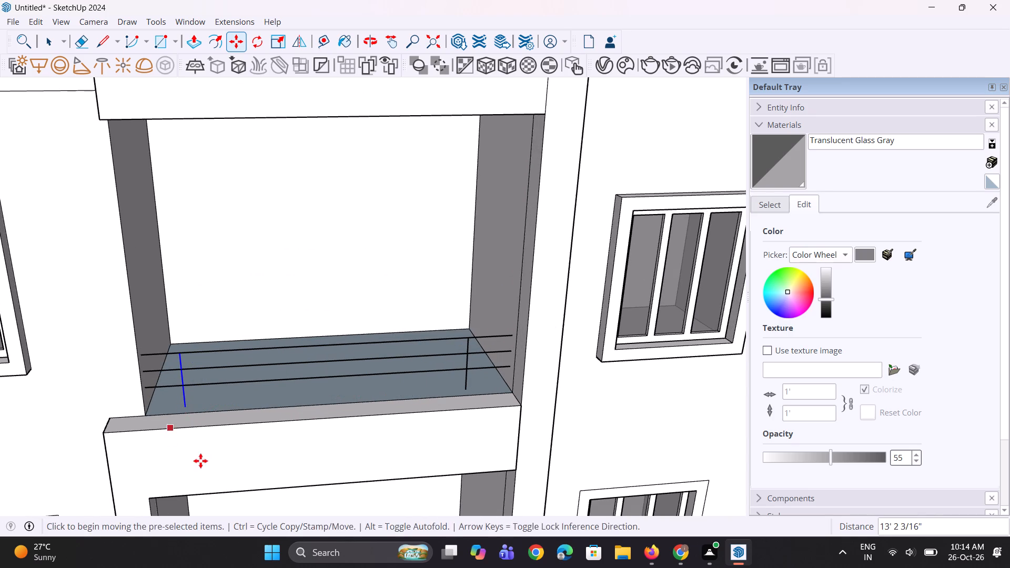
{"action": "middle_click_drag", "start_coordinate": [212, 469], "coordinate": [194, 435]}
{"action": "key", "text": "space"}
{"action": "key", "text": "space"}
Examine the finished railings in the lower two bays and the floor, ledge and side faces of the third bay.
{"action": "scroll", "coordinate": [251, 422], "scroll_direction": "down", "scroll_amount": 5}
{"action": "middle_click_drag", "start_coordinate": [243, 427], "coordinate": [232, 361]}
{"action": "scroll", "coordinate": [232, 361], "scroll_direction": "down", "scroll_amount": 5}
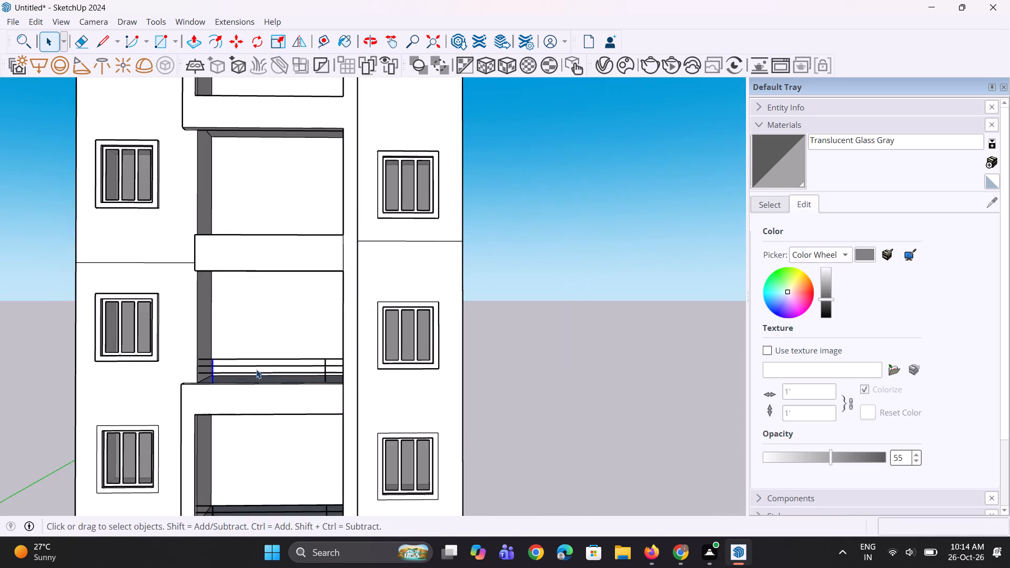
{"action": "middle_click_drag", "start_coordinate": [259, 366], "coordinate": [317, 536]}
{"action": "scroll", "coordinate": [347, 205], "scroll_direction": "up", "scroll_amount": 8}
{"action": "scroll", "coordinate": [355, 313], "scroll_direction": "down", "scroll_amount": 5}
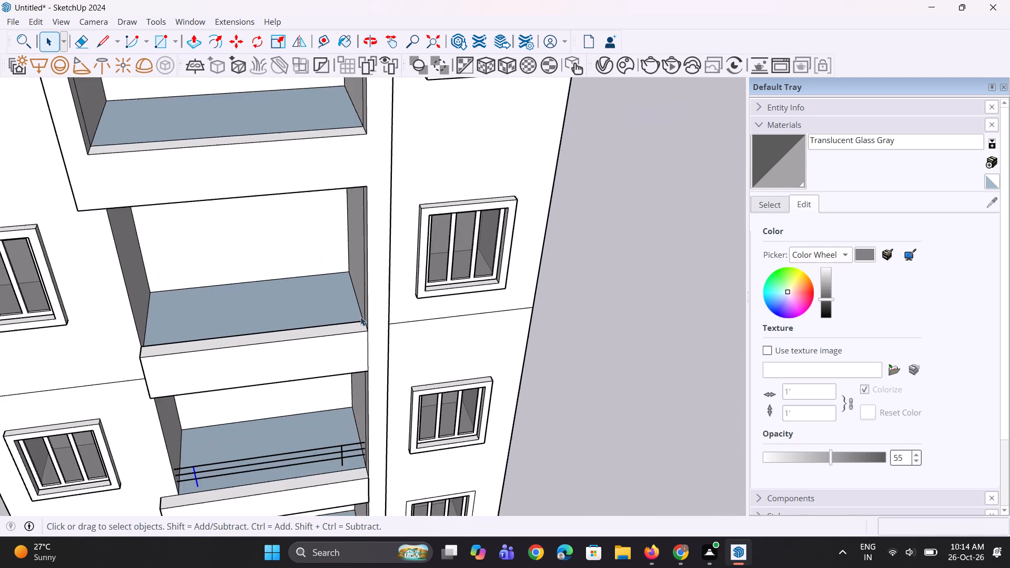
{"action": "middle_click_drag", "start_coordinate": [360, 316], "coordinate": [372, 265]}
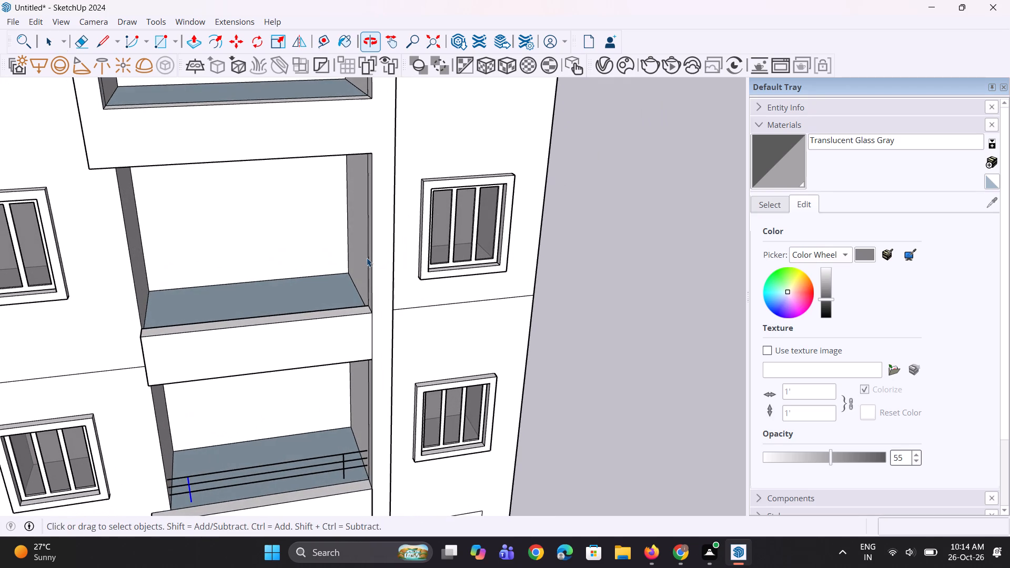
{"action": "scroll", "coordinate": [352, 256], "scroll_direction": "up", "scroll_amount": 2}
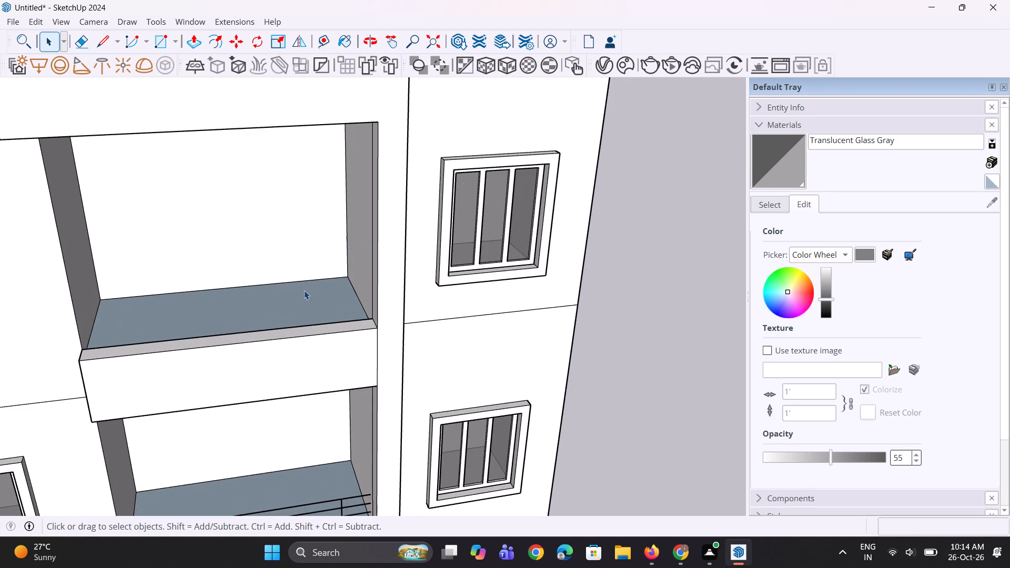
{"action": "scroll", "coordinate": [305, 286], "scroll_direction": "down", "scroll_amount": 10}
{"action": "middle_click_drag", "start_coordinate": [339, 382], "coordinate": [248, 340]}
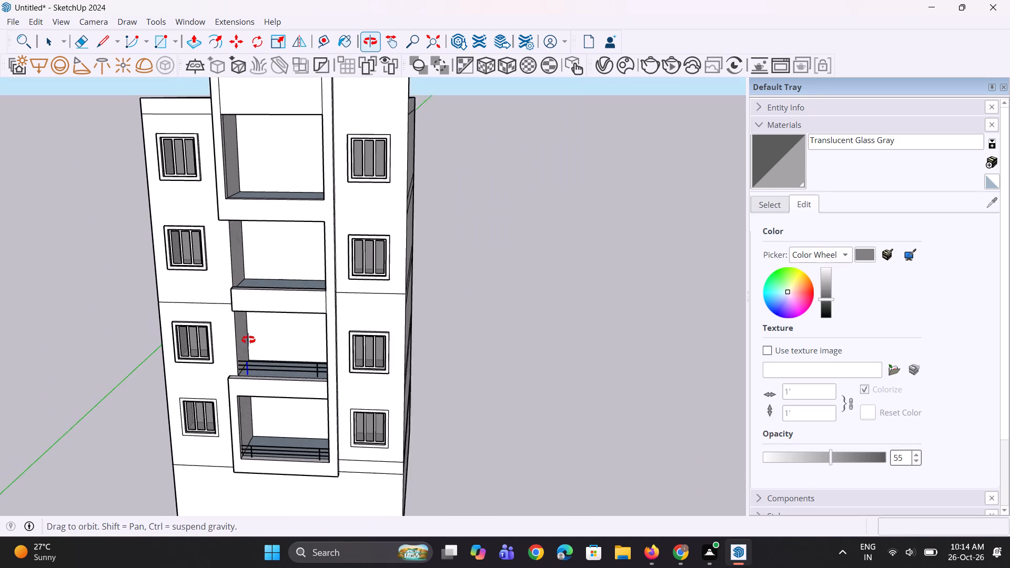
{"action": "middle_click_drag", "start_coordinate": [248, 340], "coordinate": [466, 350]}
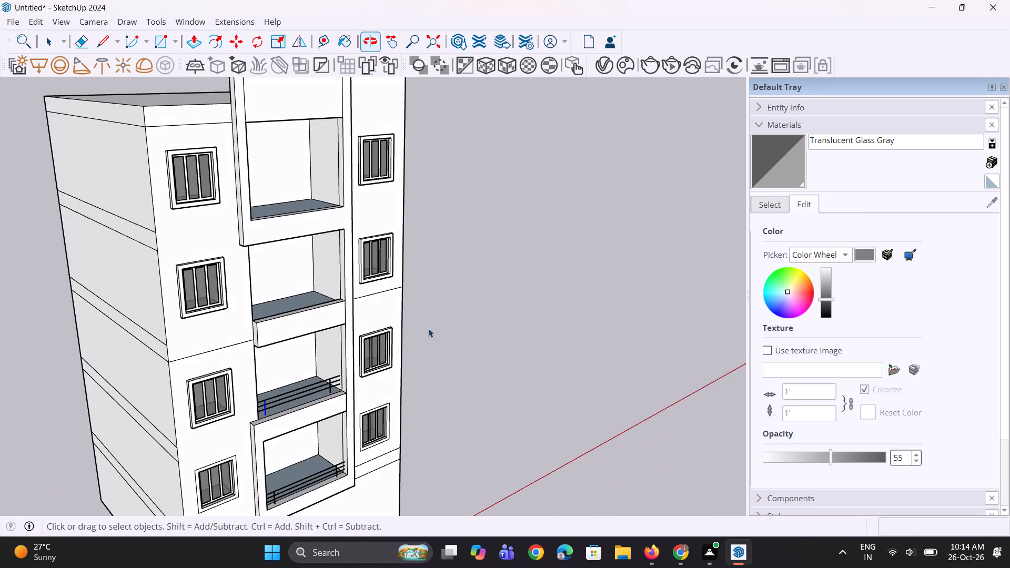
{"action": "scroll", "coordinate": [333, 284], "scroll_direction": "up", "scroll_amount": 9}
{"action": "middle_click_drag", "start_coordinate": [333, 293], "coordinate": [176, 367]}
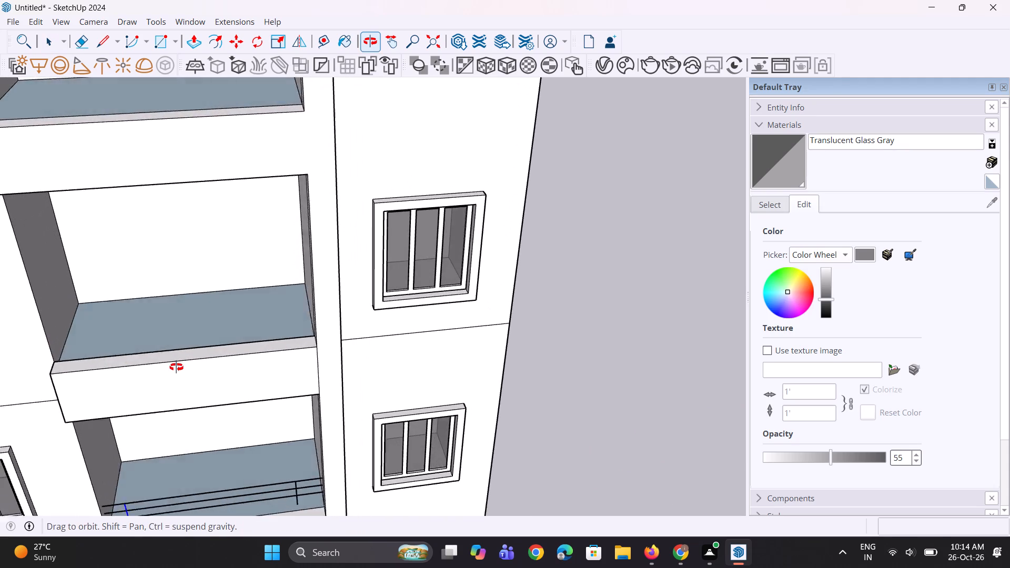
{"action": "middle_click_drag", "start_coordinate": [176, 367], "coordinate": [324, 343]}
{"action": "scroll", "coordinate": [345, 317], "scroll_direction": "up", "scroll_amount": 1}
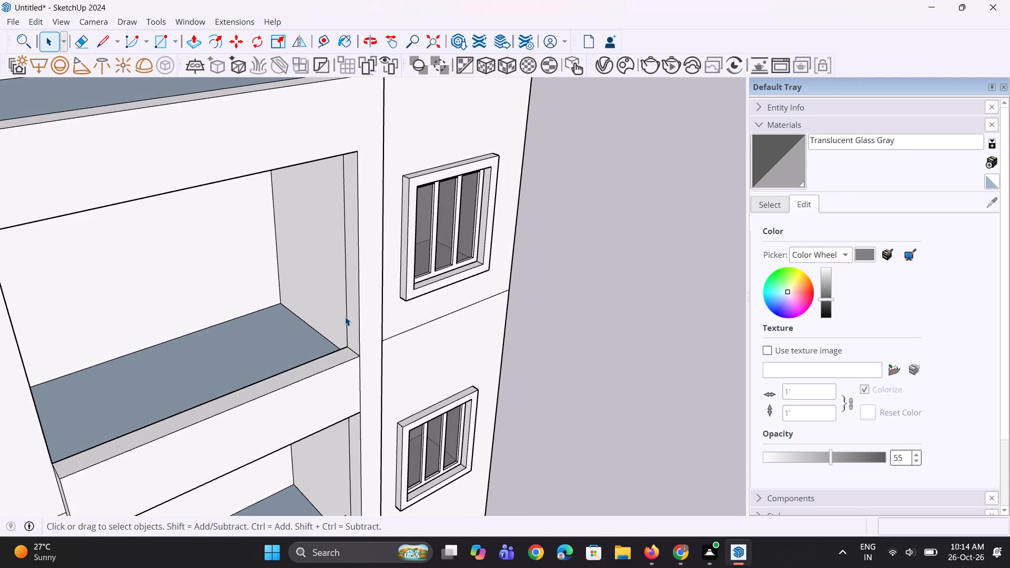
Draw a 17' horizontal line across the third bay between its two side walls, just above the ledge.
{"action": "key", "text": "l"}
{"action": "scroll", "coordinate": [345, 317], "scroll_direction": "up", "scroll_amount": 4}
{"action": "middle_click_drag", "start_coordinate": [339, 326], "coordinate": [177, 331]}
{"action": "scroll", "coordinate": [445, 312], "scroll_direction": "down", "scroll_amount": 6}
{"action": "middle_click_drag", "start_coordinate": [117, 348], "coordinate": [48, 347]}
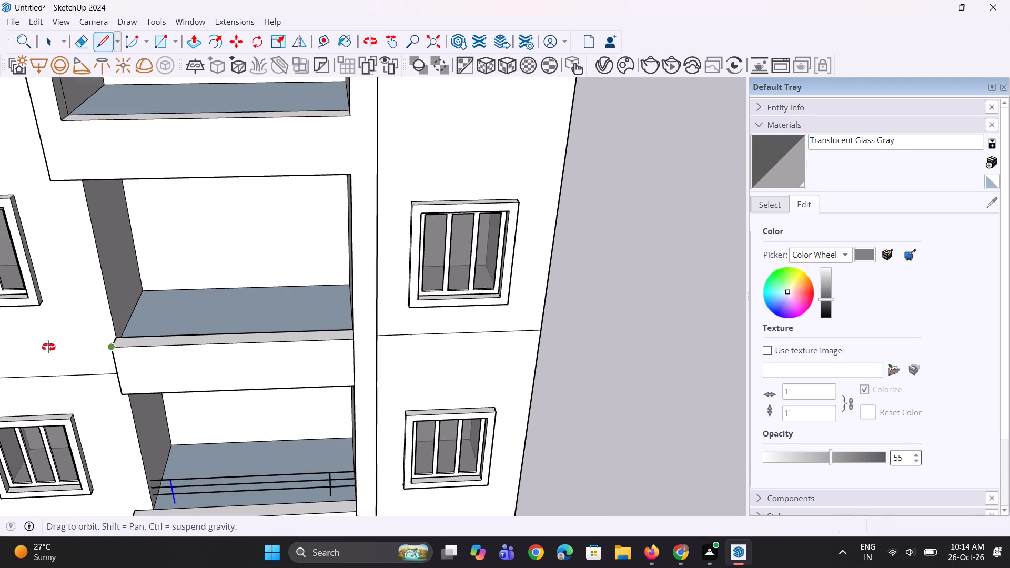
{"action": "middle_click_drag", "start_coordinate": [48, 347], "coordinate": [8, 344]}
{"action": "scroll", "coordinate": [158, 291], "scroll_direction": "up", "scroll_amount": 9}
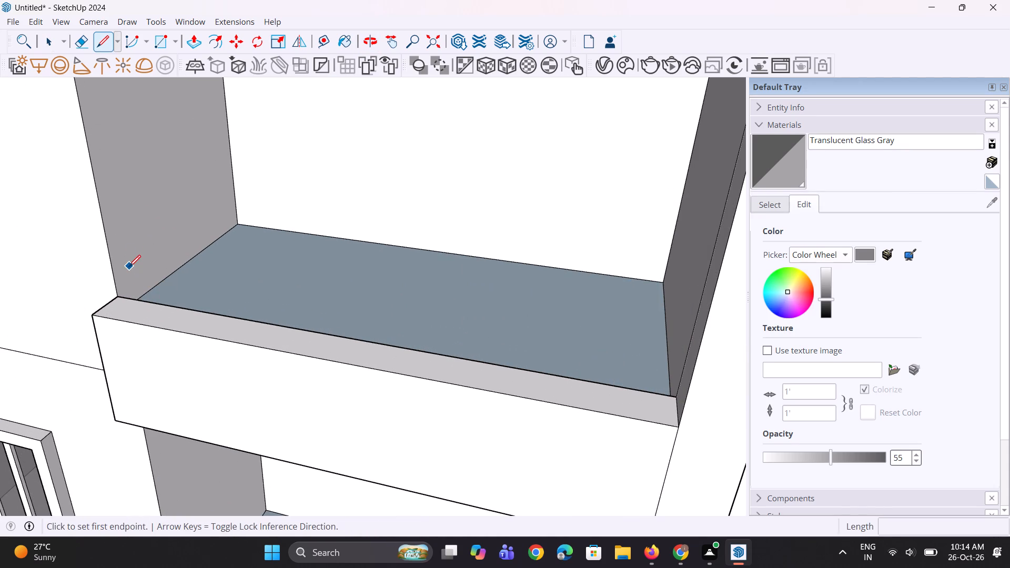
{"action": "left_click", "coordinate": [129, 267]}
{"action": "scroll", "coordinate": [450, 310], "scroll_direction": "down", "scroll_amount": 5}
{"action": "middle_click_drag", "start_coordinate": [447, 313], "coordinate": [607, 324]}
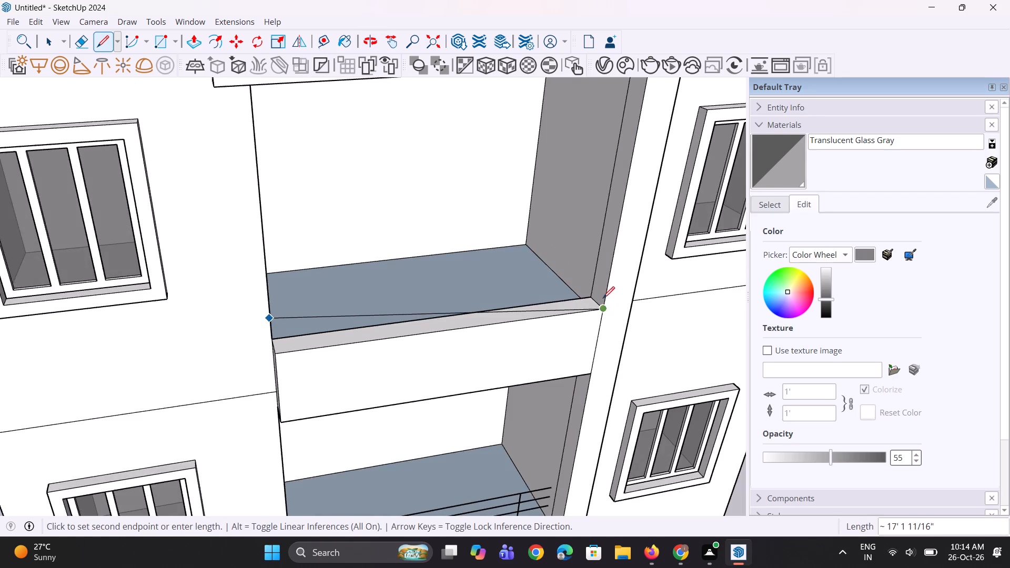
{"action": "scroll", "coordinate": [595, 286], "scroll_direction": "up", "scroll_amount": 2}
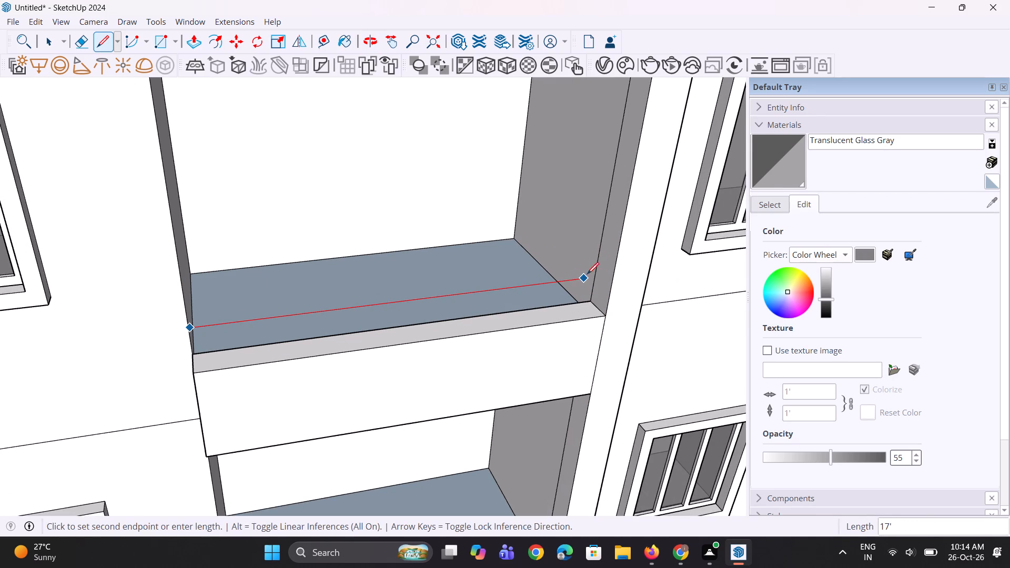
{"action": "left_click_drag", "start_coordinate": [588, 277], "coordinate": [583, 278]}
{"action": "middle_click_drag", "start_coordinate": [565, 283], "coordinate": [510, 286]}
Move the third bay's horizontal line about 5 3/8" outward toward the front edge of the ledge.
{"action": "key", "text": "space"}
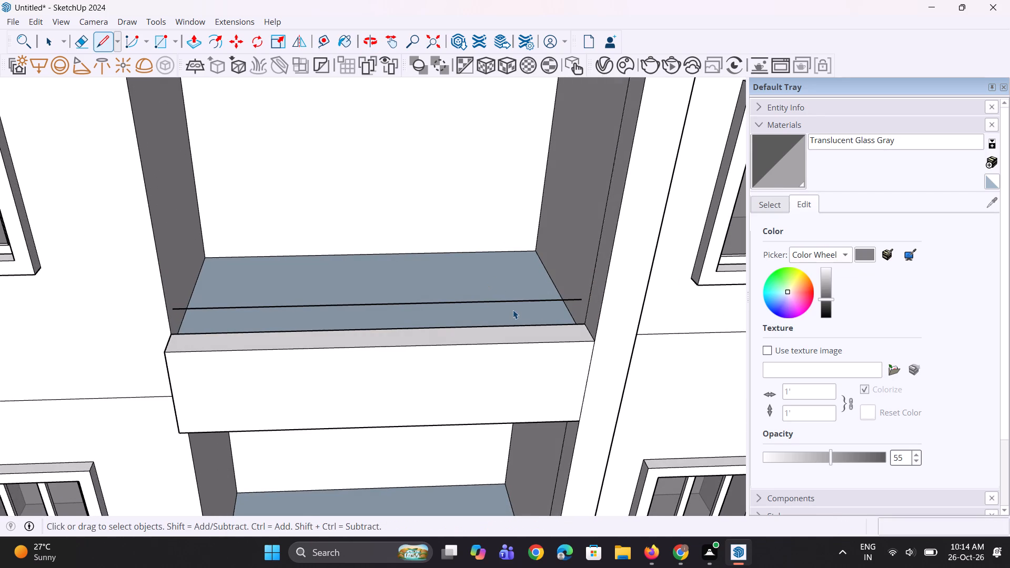
{"action": "left_click", "coordinate": [518, 302]}
{"action": "middle_click_drag", "start_coordinate": [381, 367], "coordinate": [418, 366]}
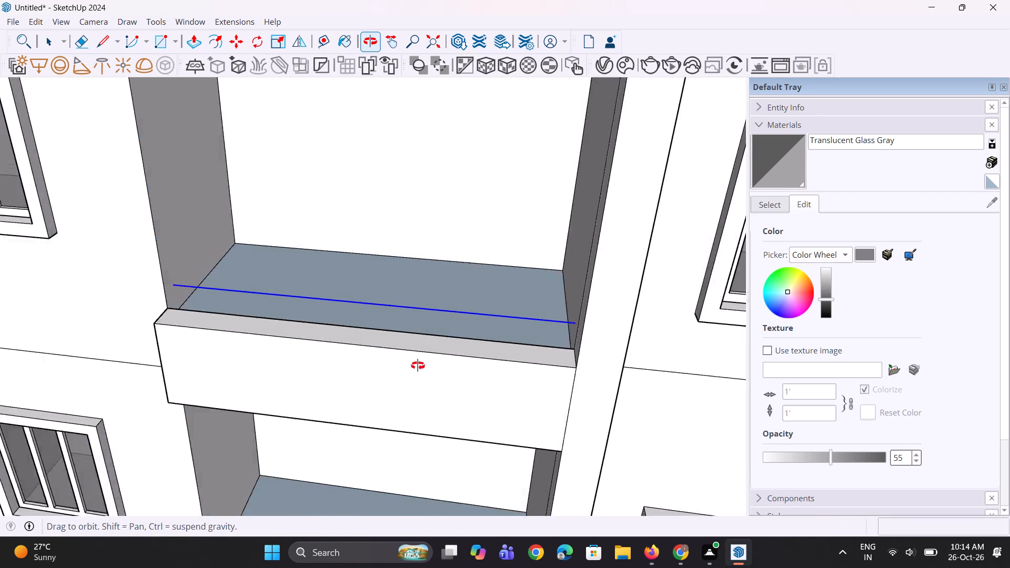
{"action": "middle_click_drag", "start_coordinate": [418, 366], "coordinate": [515, 369]}
{"action": "scroll", "coordinate": [533, 272], "scroll_direction": "up", "scroll_amount": 5}
{"action": "key", "text": "m"}
{"action": "scroll", "coordinate": [580, 276], "scroll_direction": "up", "scroll_amount": 6}
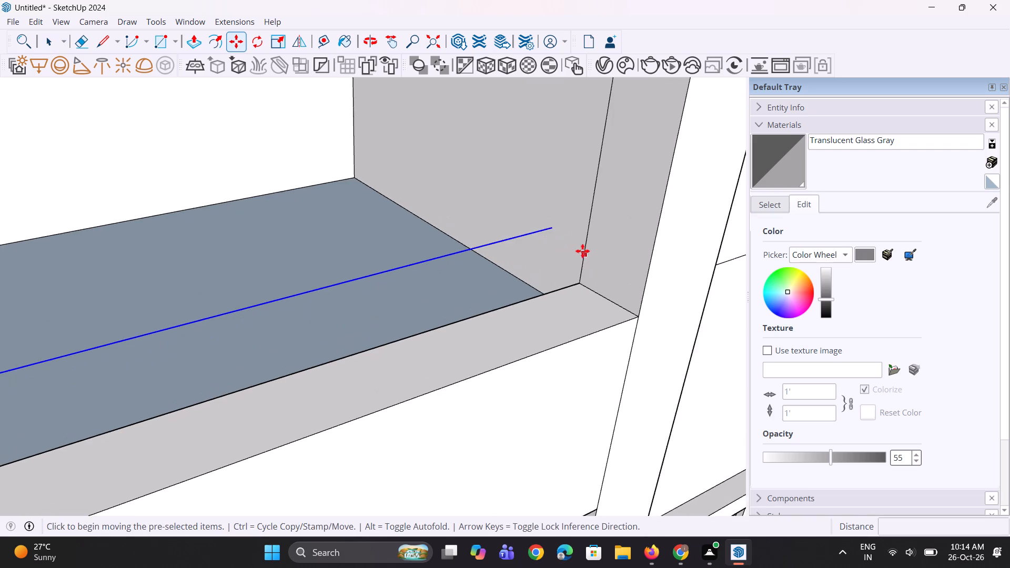
{"action": "left_click", "coordinate": [550, 227]}
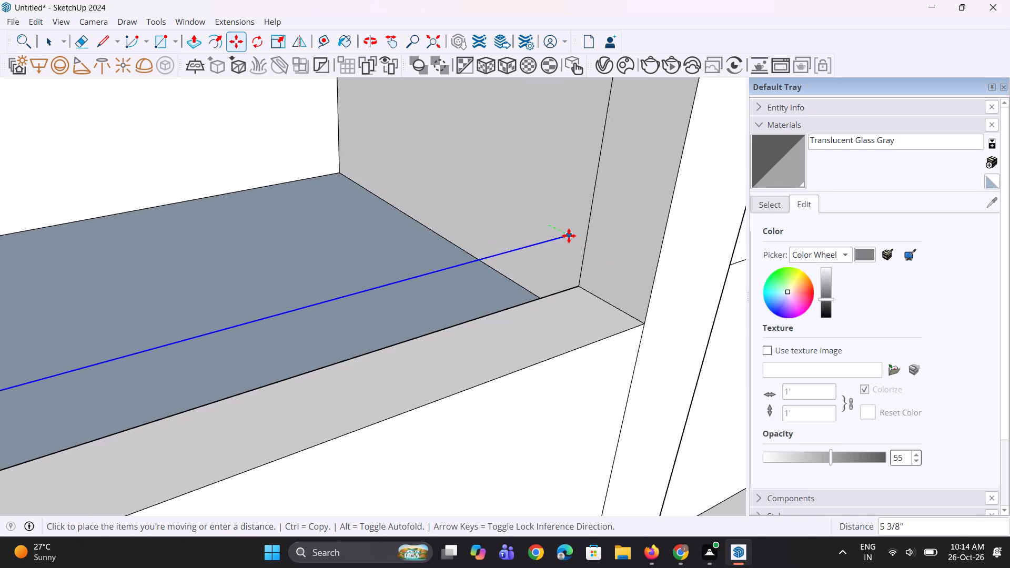
{"action": "left_click", "coordinate": [571, 237]}
{"action": "middle_click_drag", "start_coordinate": [564, 283], "coordinate": [548, 286]}
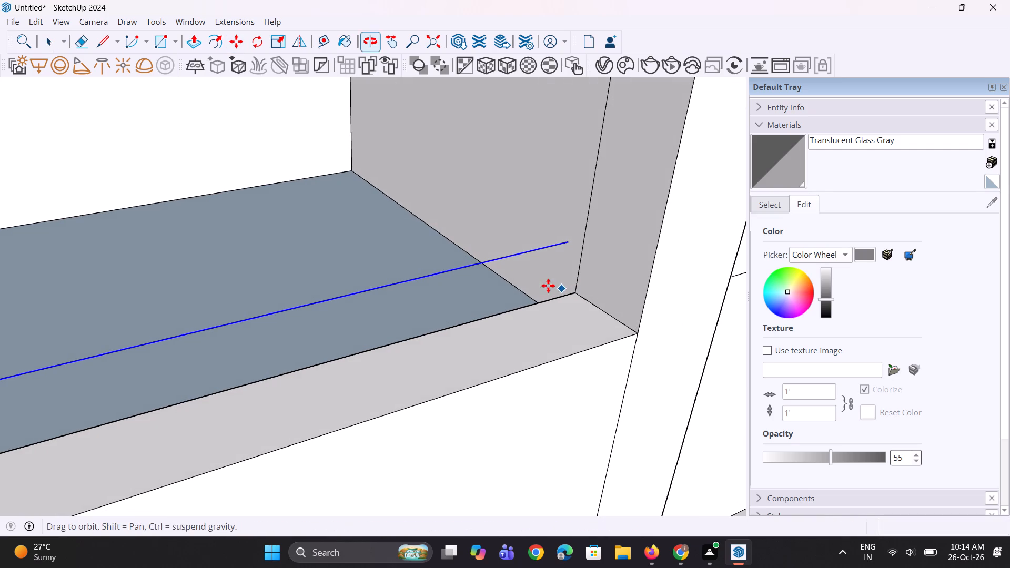
Copy the third bay's horizontal line about 7 7/8" straight up and array it as two evenly spaced copies (*2).
{"action": "key", "text": "m"}
{"action": "left_click", "coordinate": [570, 242]}
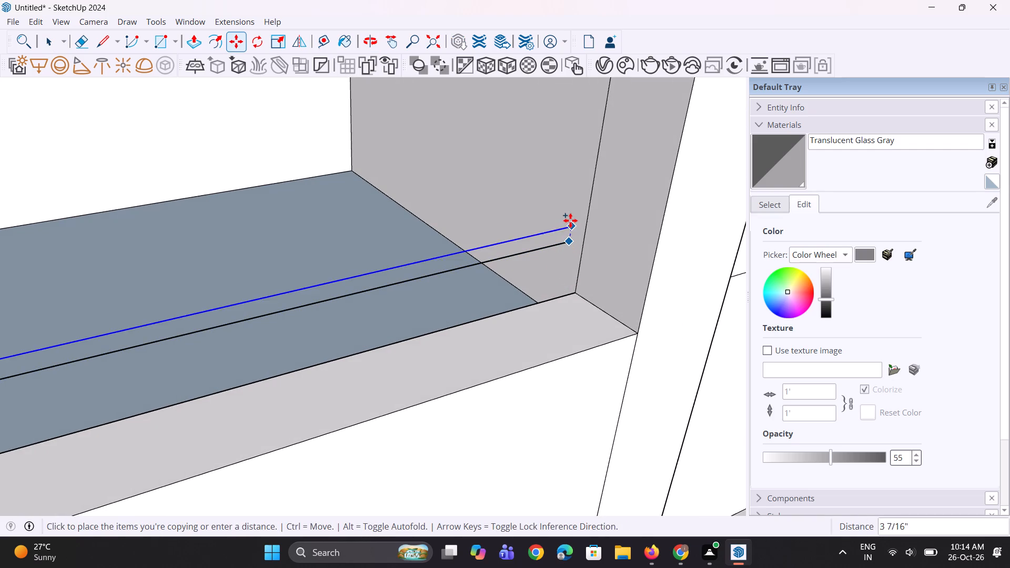
{"action": "left_click", "coordinate": [574, 200]}
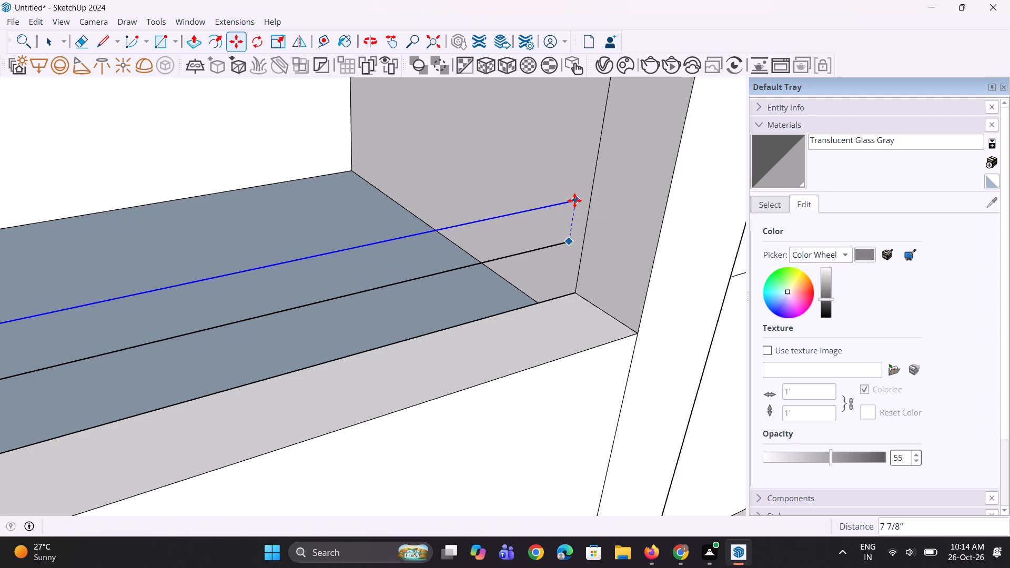
{"action": "type", "text": "*2"}
{"action": "key", "text": "Return"}
{"action": "scroll", "coordinate": [575, 220], "scroll_direction": "down", "scroll_amount": 2}
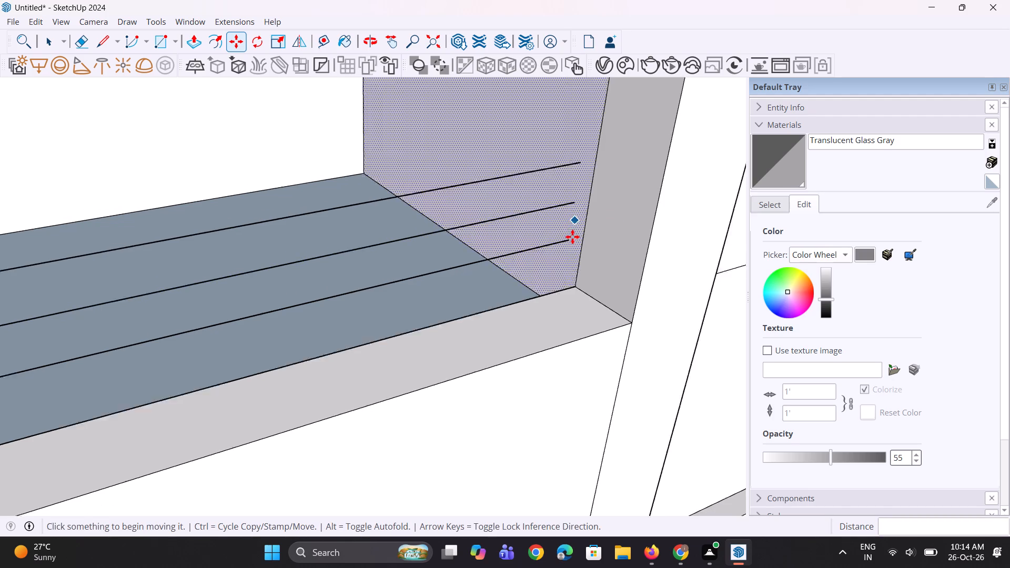
{"action": "scroll", "coordinate": [572, 237], "scroll_direction": "down", "scroll_amount": 6}
{"action": "middle_click_drag", "start_coordinate": [557, 297], "coordinate": [497, 237]}
{"action": "key", "text": "space"}
{"action": "key", "text": "space"}
Draw a vertical line about 2' long from the third bay's top railing line down toward the ledge, near the right side wall.
{"action": "scroll", "coordinate": [539, 278], "scroll_direction": "down", "scroll_amount": 4}
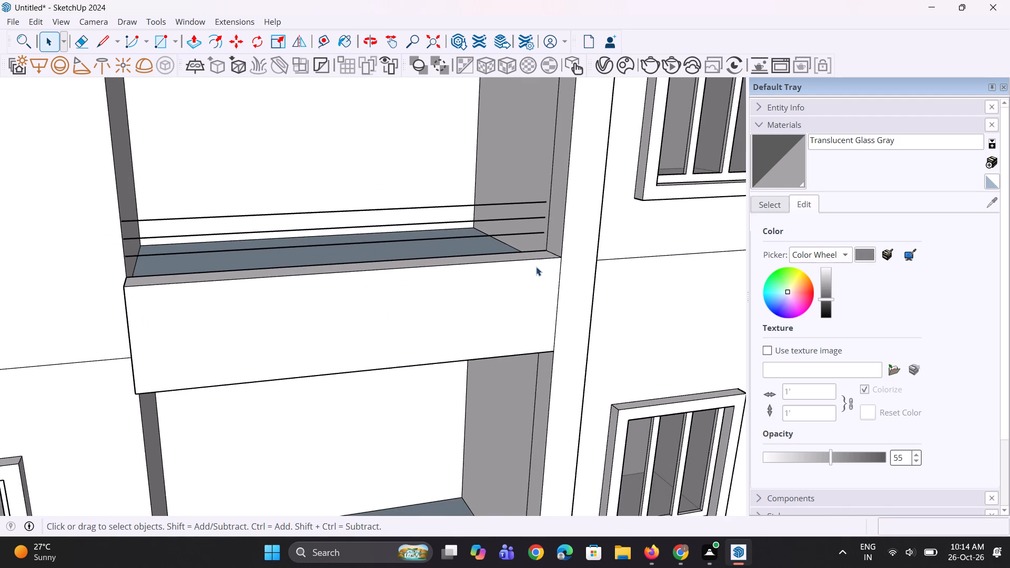
{"action": "middle_click_drag", "start_coordinate": [495, 216], "coordinate": [467, 238]}
{"action": "scroll", "coordinate": [481, 216], "scroll_direction": "up", "scroll_amount": 2}
{"action": "key", "text": "l"}
{"action": "scroll", "coordinate": [481, 218], "scroll_direction": "up", "scroll_amount": 3}
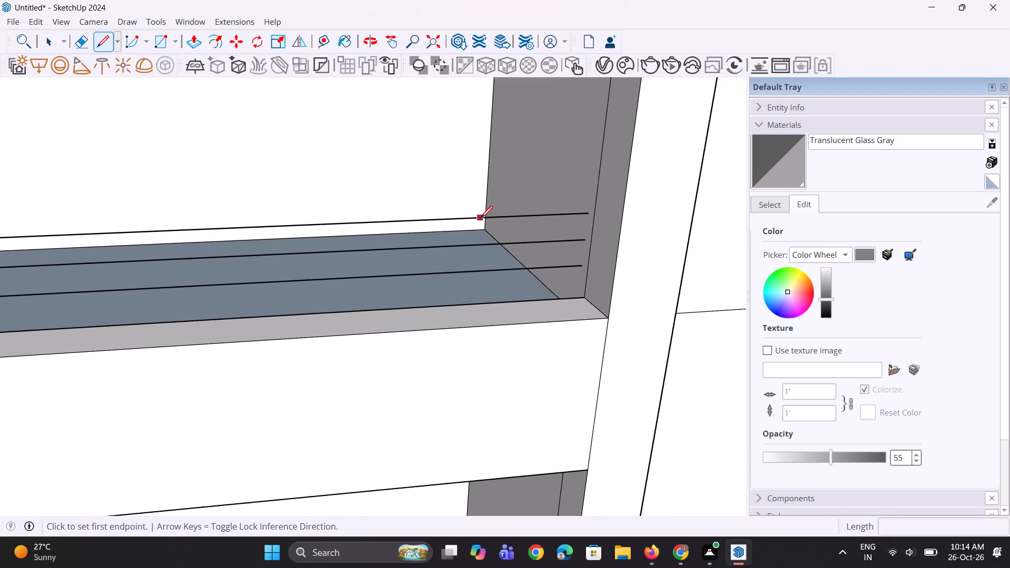
{"action": "left_click", "coordinate": [493, 219]}
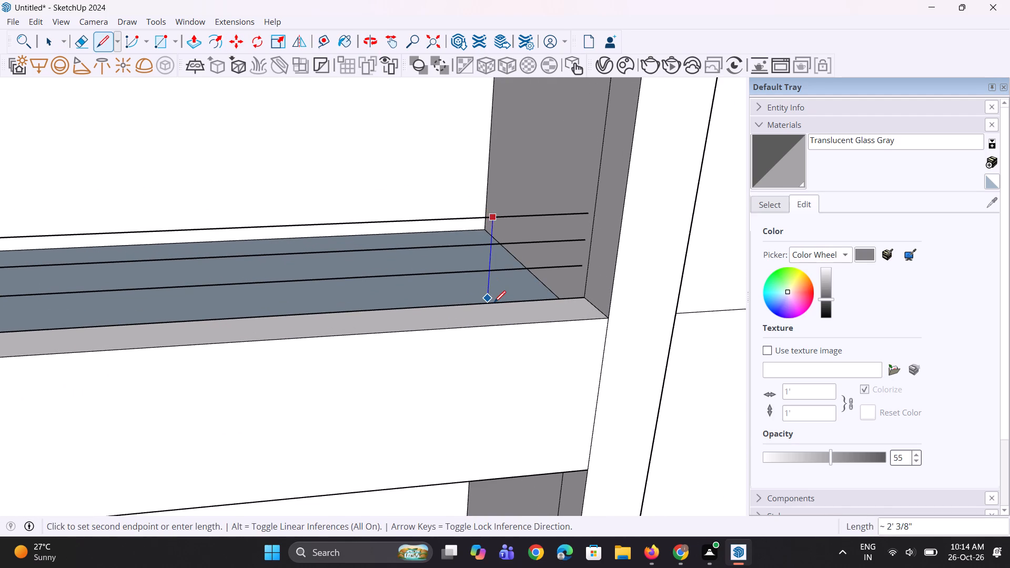
{"action": "left_click", "coordinate": [492, 302]}
{"action": "middle_click_drag", "start_coordinate": [492, 326], "coordinate": [491, 350]}
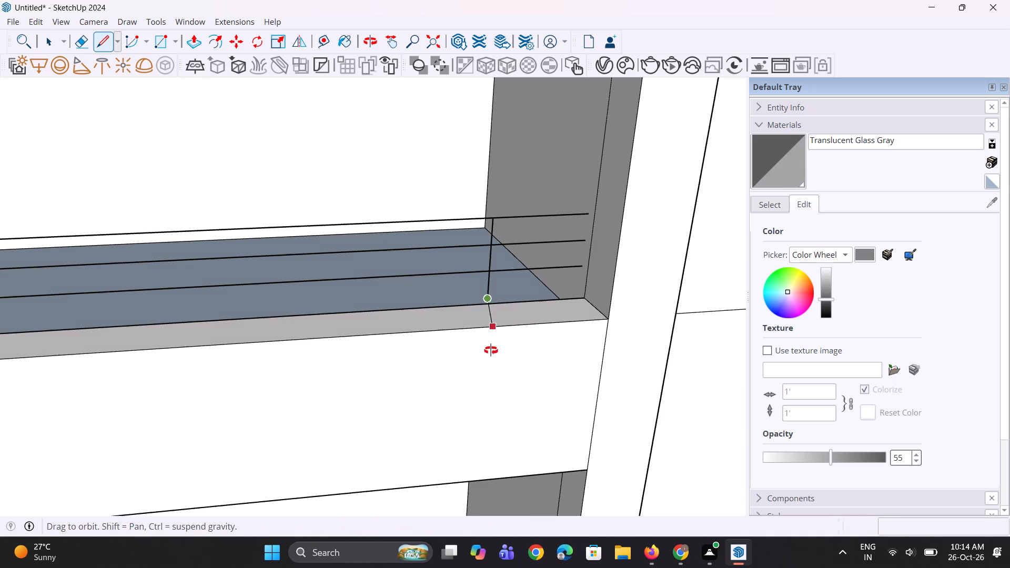
{"action": "middle_click_drag", "start_coordinate": [491, 350], "coordinate": [488, 363]}
{"action": "key", "text": "space"}
{"action": "key", "text": "space"}
Copy all segments of the third bay's vertical railing post about 12' 7" horizontally to the opposite end of the railing.
{"action": "middle_click_drag", "start_coordinate": [486, 330], "coordinate": [487, 391]}
{"action": "left_click", "coordinate": [490, 309]}
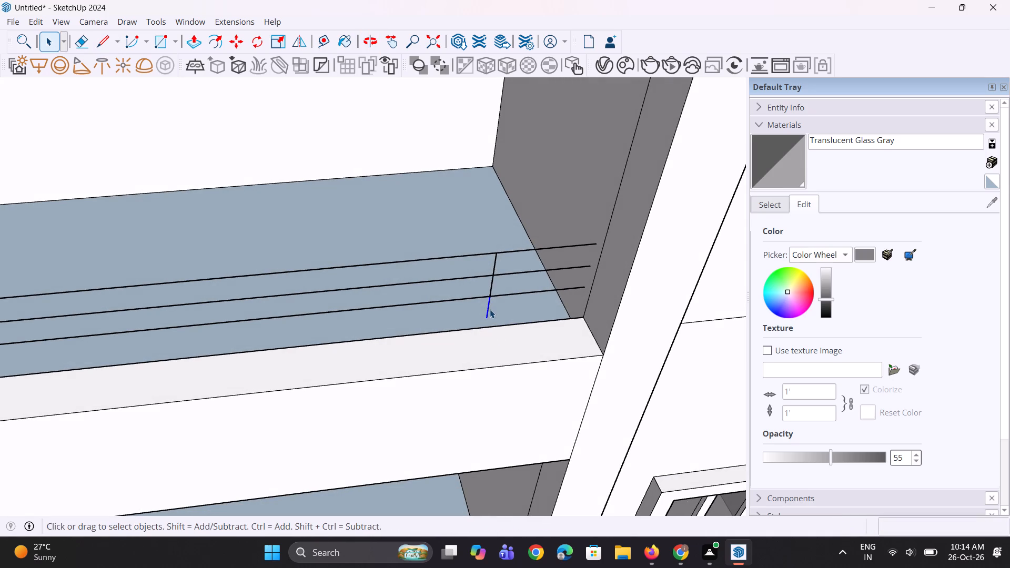
{"action": "scroll", "coordinate": [490, 296], "scroll_direction": "up", "scroll_amount": 3}
{"action": "left_click", "coordinate": [494, 284], "text": "ctrl"}
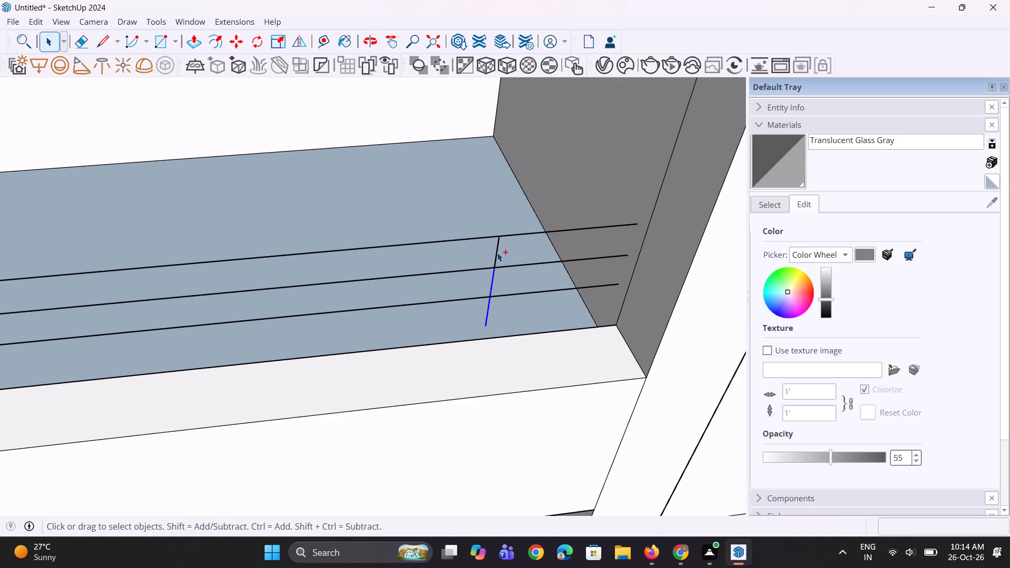
{"action": "left_click", "coordinate": [497, 252], "text": "ctrl"}
{"action": "scroll", "coordinate": [507, 263], "scroll_direction": "down", "scroll_amount": 10}
{"action": "middle_click_drag", "start_coordinate": [475, 337], "coordinate": [457, 311]}
{"action": "scroll", "coordinate": [480, 306], "scroll_direction": "up", "scroll_amount": 2}
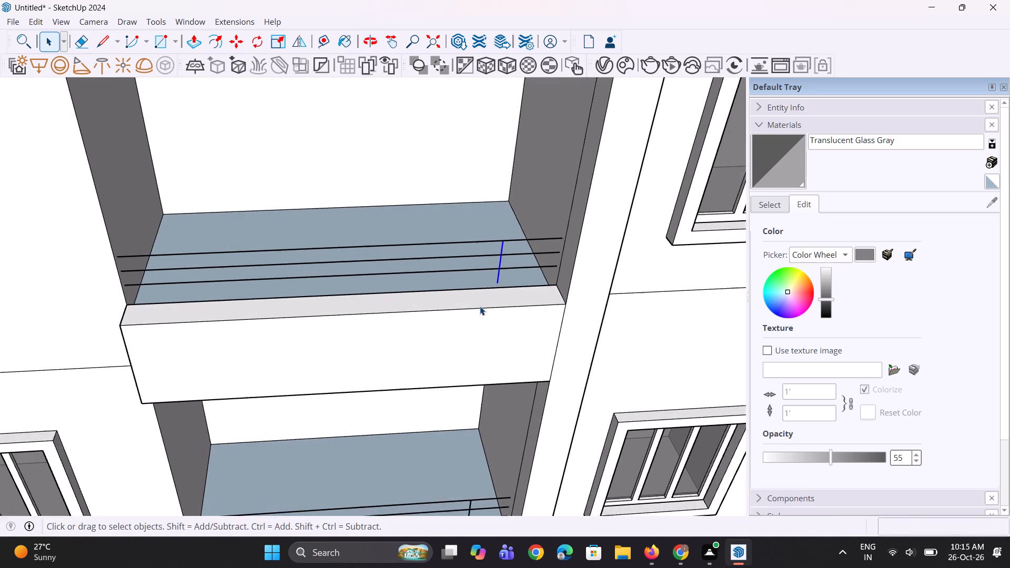
{"action": "key", "text": "m"}
{"action": "left_click", "coordinate": [500, 282]}
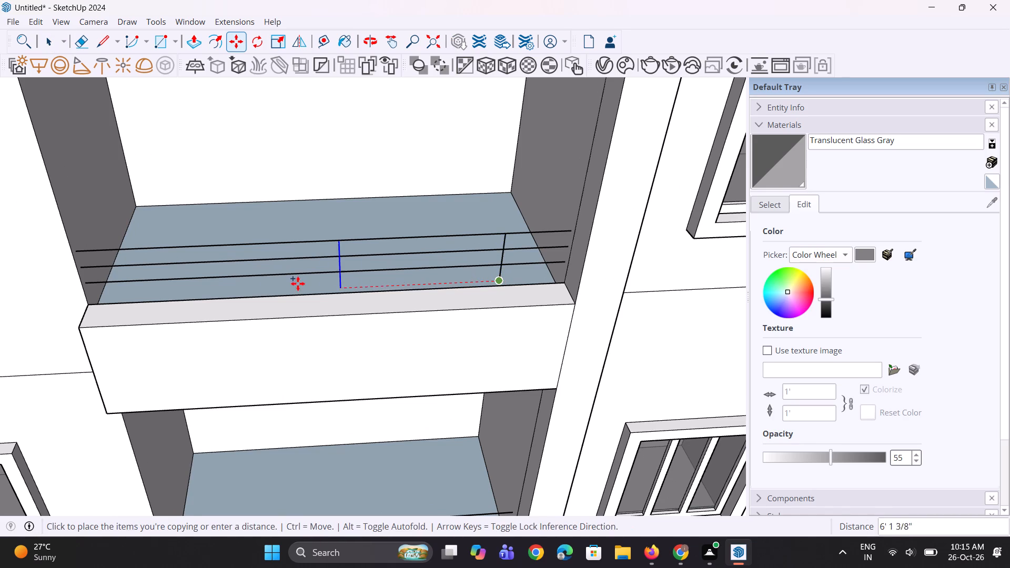
{"action": "left_click", "coordinate": [148, 298]}
{"action": "middle_click_drag", "start_coordinate": [335, 322], "coordinate": [324, 281]}
{"action": "key", "text": "space"}
{"action": "key", "text": "space"}
{"action": "scroll", "coordinate": [337, 321], "scroll_direction": "down", "scroll_amount": 3}
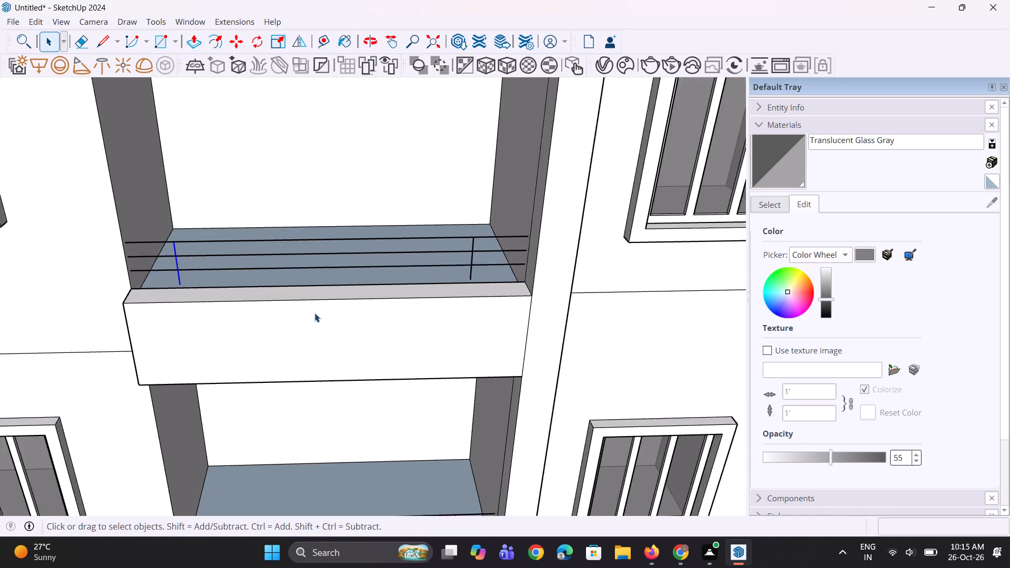
{"action": "scroll", "coordinate": [315, 313], "scroll_direction": "down", "scroll_amount": 6}
{"action": "left_click", "coordinate": [715, 269]}
Examine the railings of the lower three bays on the tower's front and the empty fourth bay above them.
{"action": "middle_click_drag", "start_coordinate": [363, 313], "coordinate": [363, 260]}
{"action": "scroll", "coordinate": [378, 285], "scroll_direction": "down", "scroll_amount": 2}
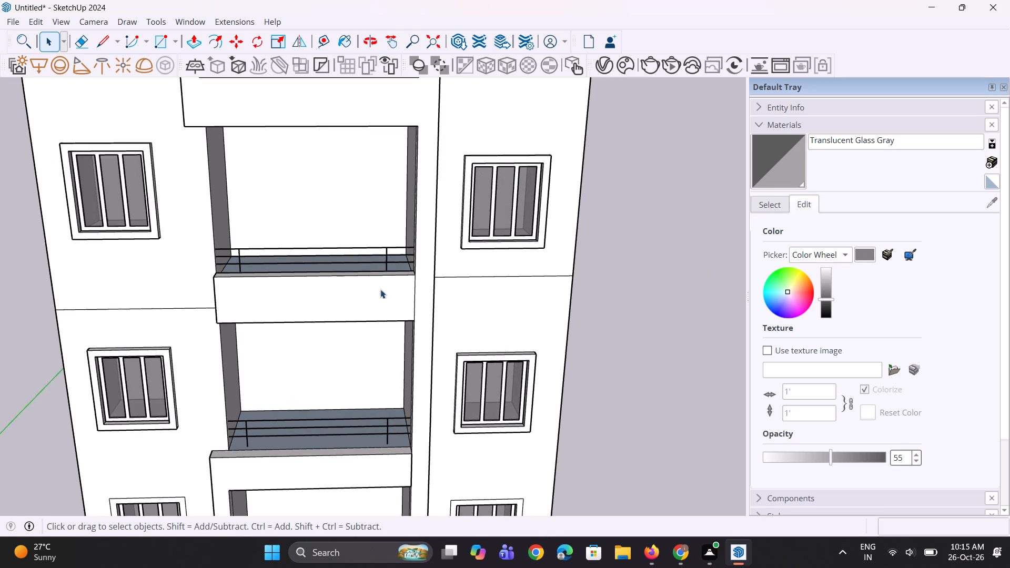
{"action": "scroll", "coordinate": [380, 289], "scroll_direction": "down", "scroll_amount": 7}
{"action": "scroll", "coordinate": [368, 274], "scroll_direction": "up", "scroll_amount": 6}
{"action": "scroll", "coordinate": [370, 306], "scroll_direction": "down", "scroll_amount": 5}
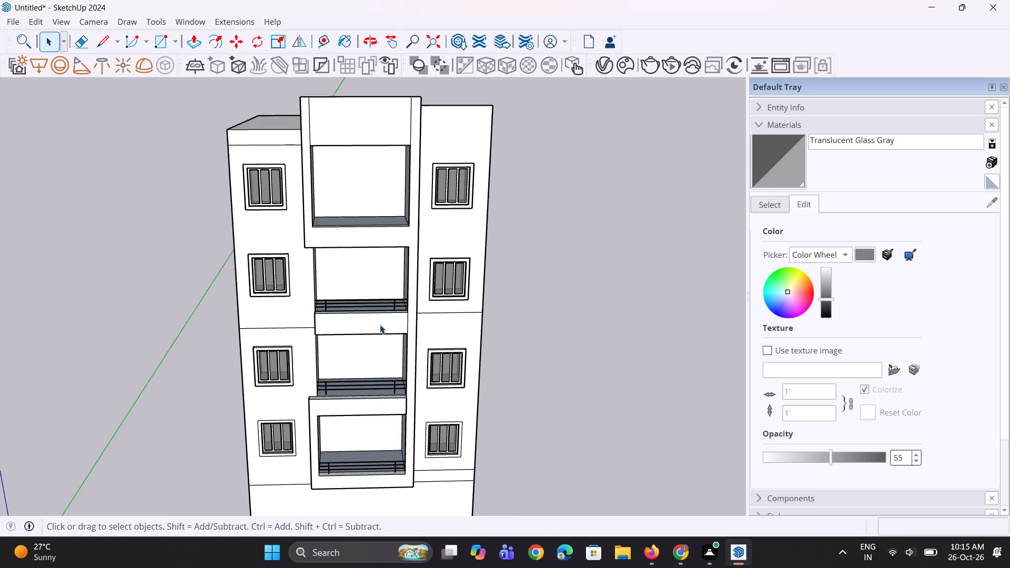
{"action": "scroll", "coordinate": [380, 324], "scroll_direction": "down", "scroll_amount": 6}
{"action": "middle_click_drag", "start_coordinate": [326, 208], "coordinate": [367, 264]}
{"action": "scroll", "coordinate": [392, 244], "scroll_direction": "up", "scroll_amount": 13}
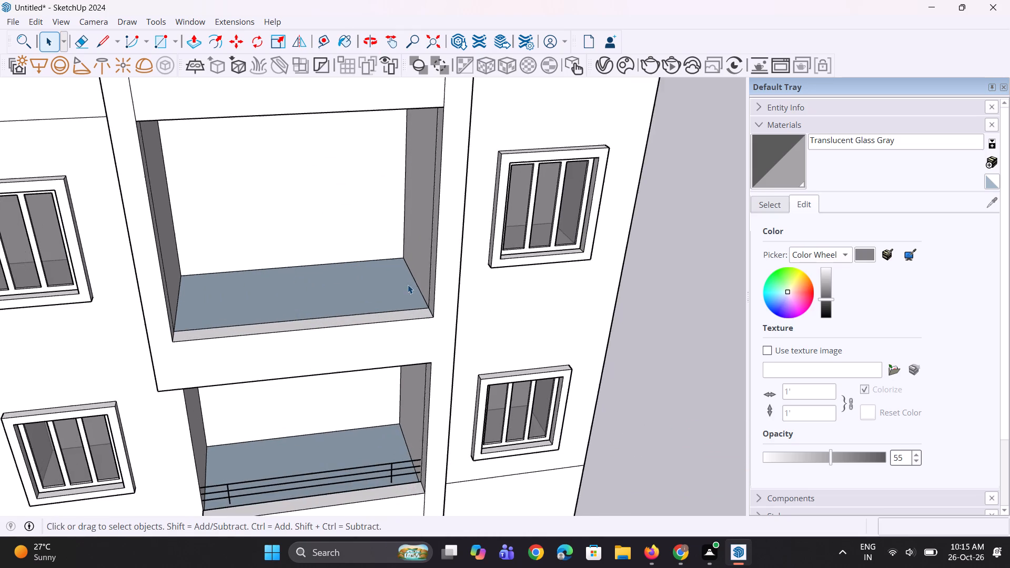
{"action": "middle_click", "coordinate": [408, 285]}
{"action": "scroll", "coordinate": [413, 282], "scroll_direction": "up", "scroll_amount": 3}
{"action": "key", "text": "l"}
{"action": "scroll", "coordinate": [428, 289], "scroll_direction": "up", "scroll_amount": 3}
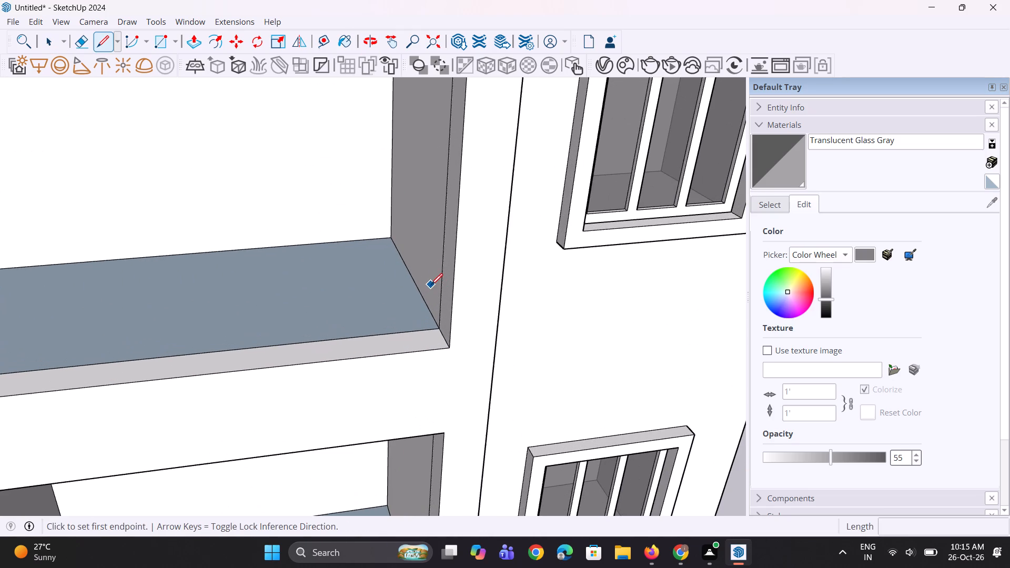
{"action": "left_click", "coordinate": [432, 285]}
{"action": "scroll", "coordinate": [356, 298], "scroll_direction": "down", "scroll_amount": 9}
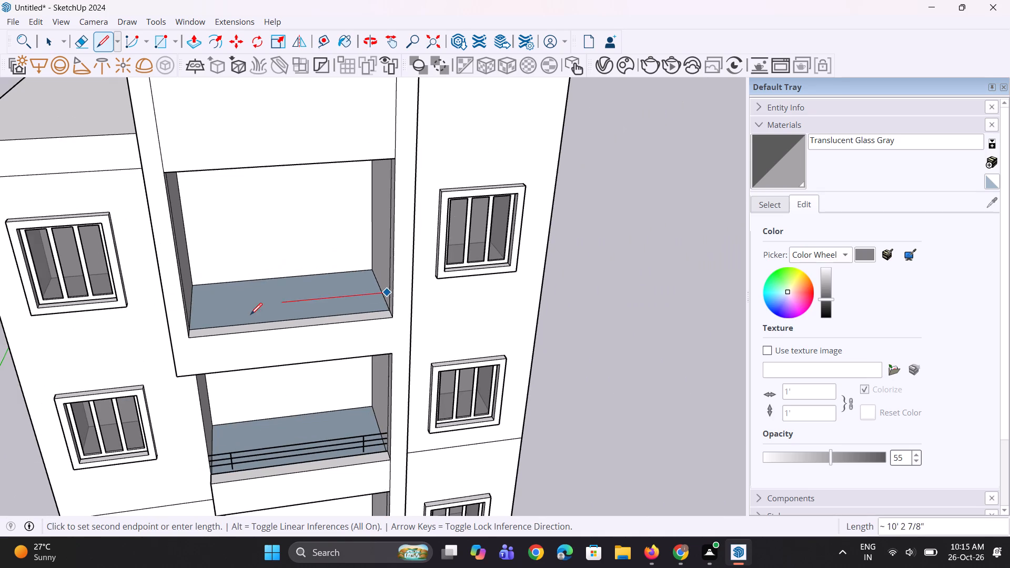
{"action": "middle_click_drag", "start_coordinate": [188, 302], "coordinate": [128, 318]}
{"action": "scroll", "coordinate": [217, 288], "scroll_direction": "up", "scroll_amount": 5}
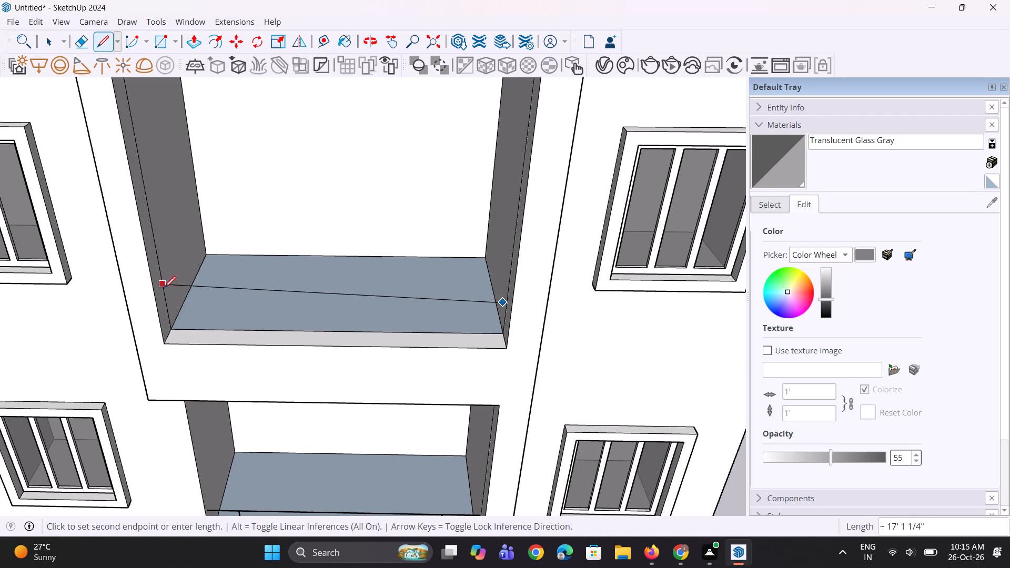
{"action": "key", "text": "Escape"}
Draw a 17' horizontal line across the fourth bay between its two side walls, just above the ledge.
{"action": "scroll", "coordinate": [163, 307], "scroll_direction": "up", "scroll_amount": 1}
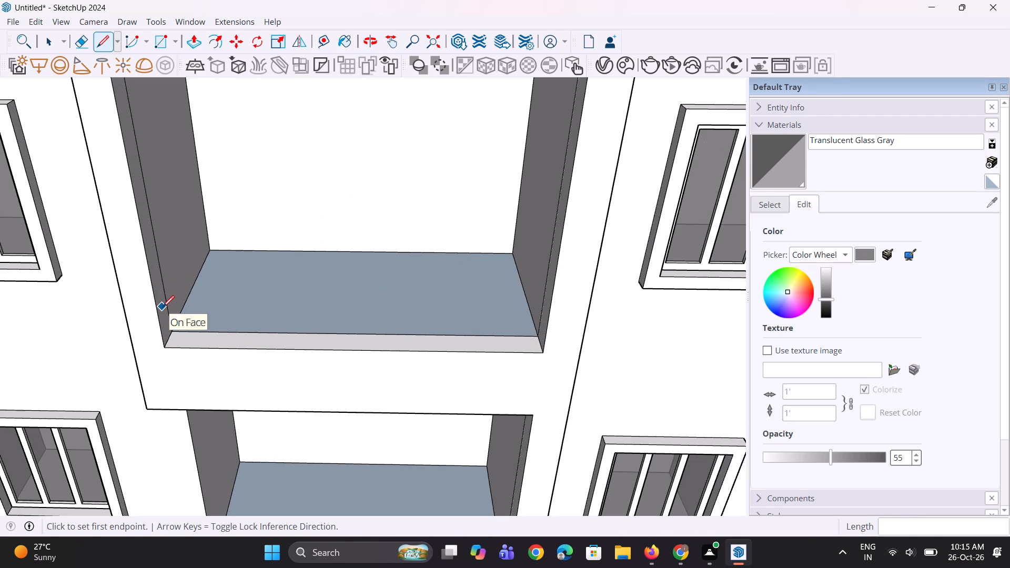
{"action": "scroll", "coordinate": [163, 308], "scroll_direction": "up", "scroll_amount": 4}
{"action": "left_click", "coordinate": [162, 310]}
{"action": "scroll", "coordinate": [229, 318], "scroll_direction": "down", "scroll_amount": 4}
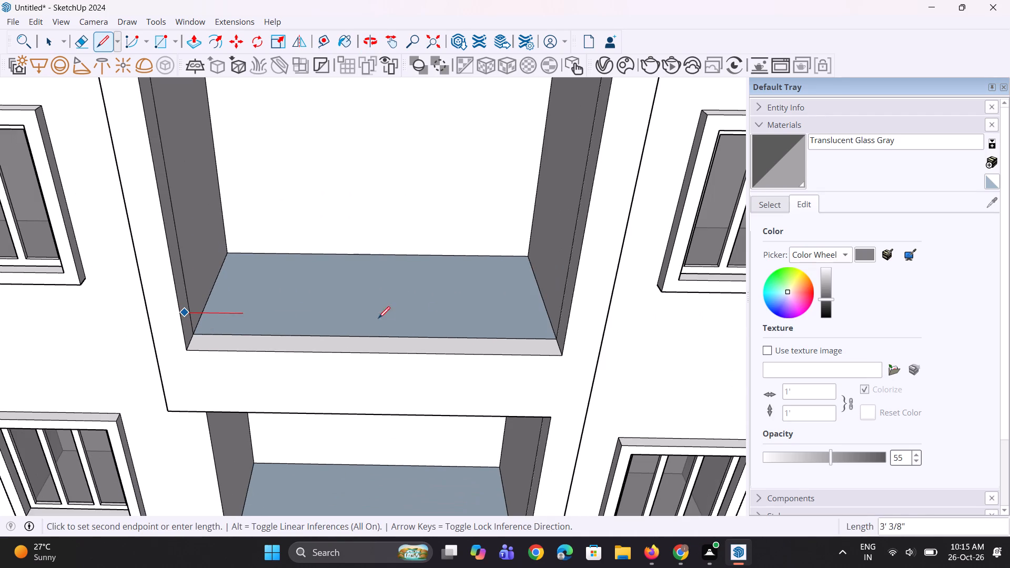
{"action": "left_click", "coordinate": [560, 319]}
{"action": "middle_click_drag", "start_coordinate": [516, 381], "coordinate": [522, 302]}
{"action": "key", "text": "space"}
{"action": "key", "text": "space"}
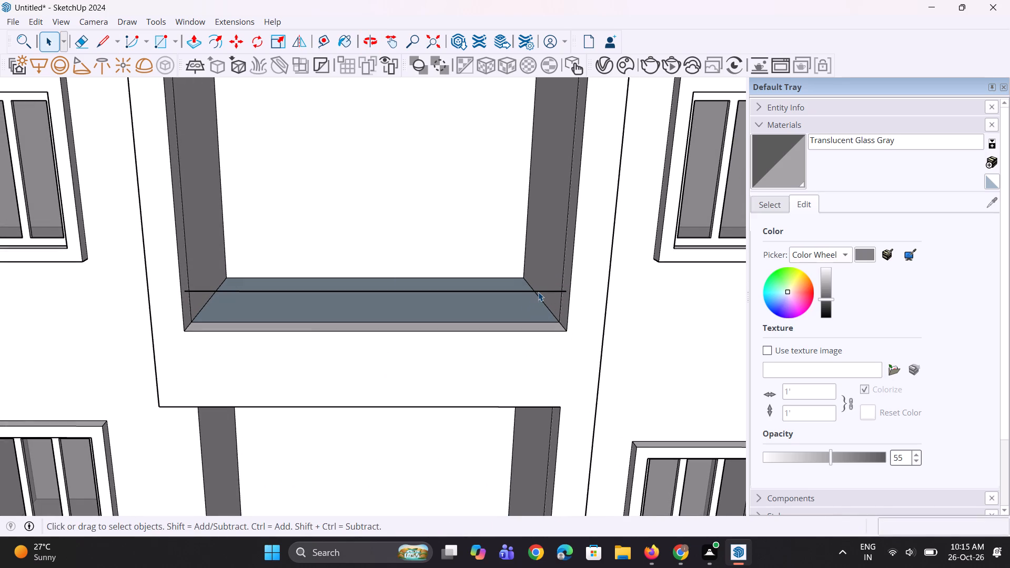
Move the fourth bay's horizontal line straight down, closer to the ledge.
{"action": "left_click", "coordinate": [538, 292]}
{"action": "scroll", "coordinate": [473, 255], "scroll_direction": "down", "scroll_amount": 4}
{"action": "middle_click_drag", "start_coordinate": [509, 252], "coordinate": [509, 186]}
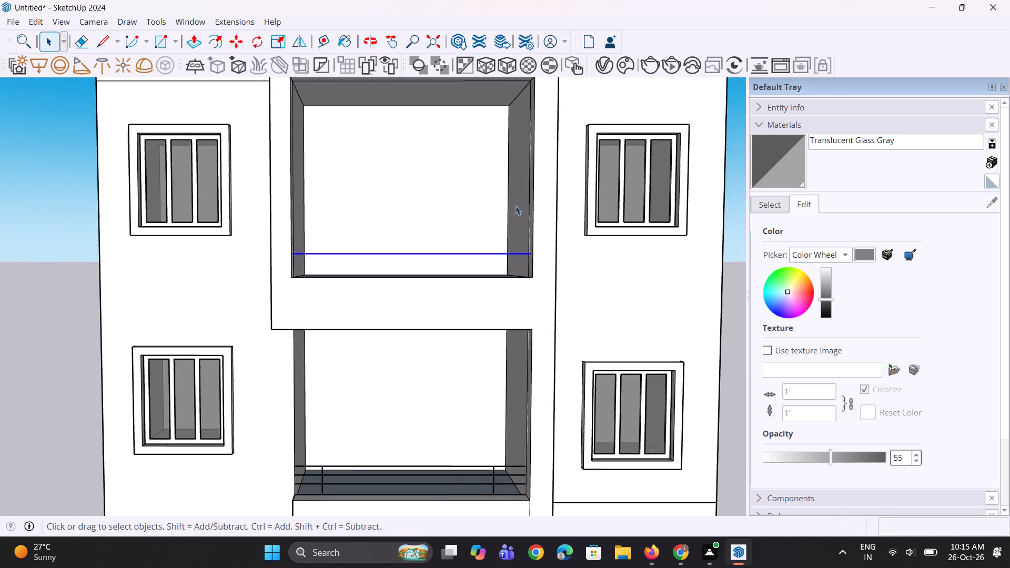
{"action": "scroll", "coordinate": [524, 232], "scroll_direction": "up", "scroll_amount": 7}
{"action": "middle_click_drag", "start_coordinate": [535, 278], "coordinate": [587, 290]}
{"action": "scroll", "coordinate": [558, 272], "scroll_direction": "up", "scroll_amount": 2}
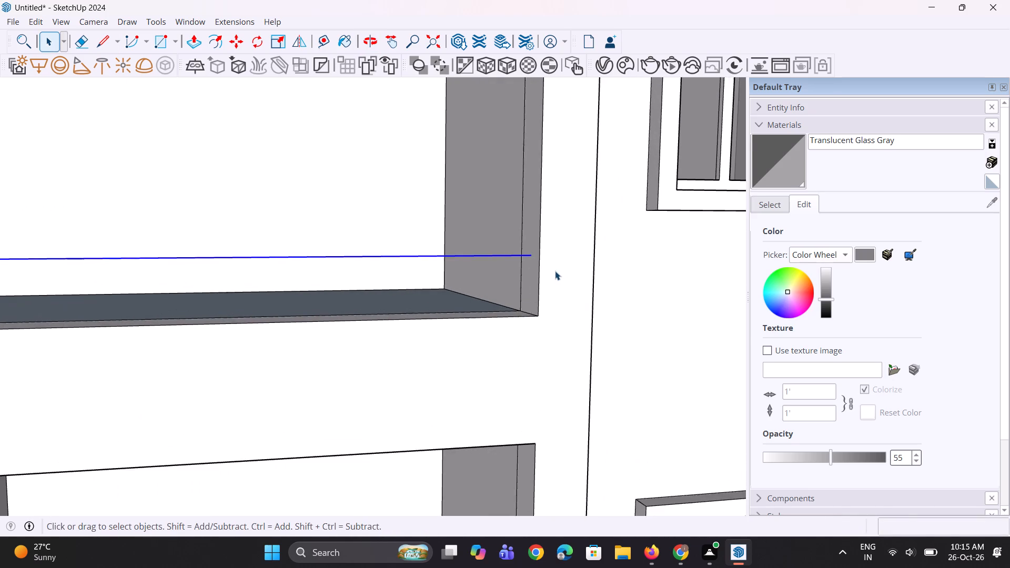
{"action": "key", "text": "m"}
{"action": "scroll", "coordinate": [550, 269], "scroll_direction": "up", "scroll_amount": 3}
{"action": "left_click", "coordinate": [526, 251]}
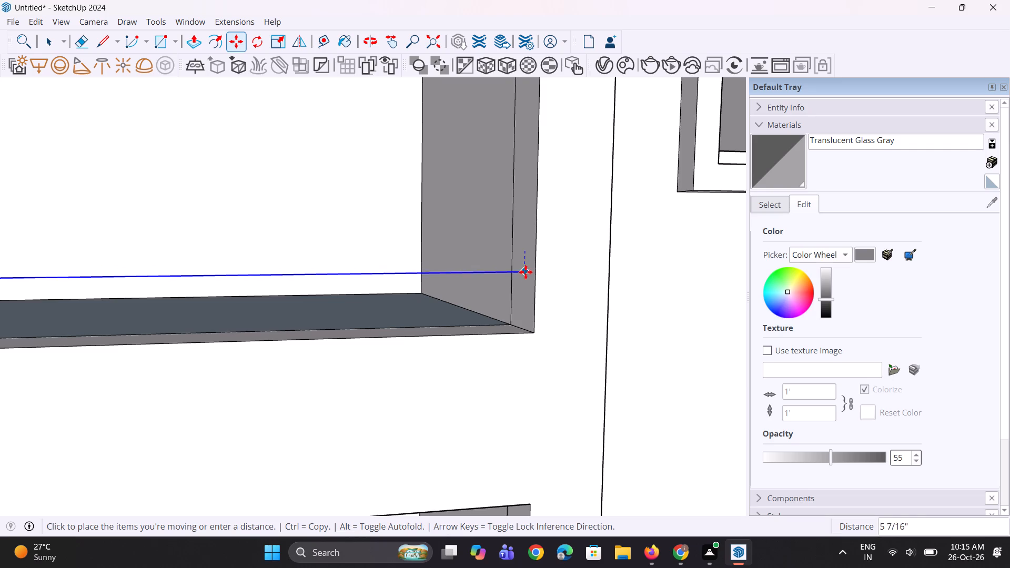
{"action": "left_click", "coordinate": [526, 283]}
{"action": "middle_click_drag", "start_coordinate": [532, 300], "coordinate": [528, 305]}
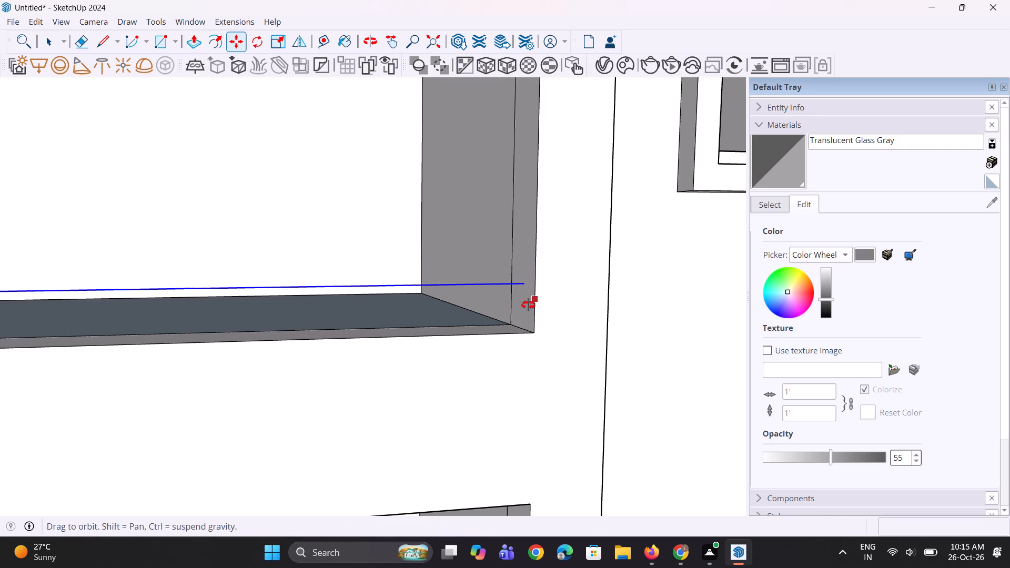
{"action": "middle_click_drag", "start_coordinate": [528, 305], "coordinate": [513, 313]}
Copy the fourth bay's horizontal rail line straight up twice, at about 8" spacing, to make three parallel rails.
{"action": "key", "text": "m"}
{"action": "middle_click_drag", "start_coordinate": [521, 303], "coordinate": [568, 296]}
{"action": "scroll", "coordinate": [563, 288], "scroll_direction": "up", "scroll_amount": 3, "text": "ctrl"}
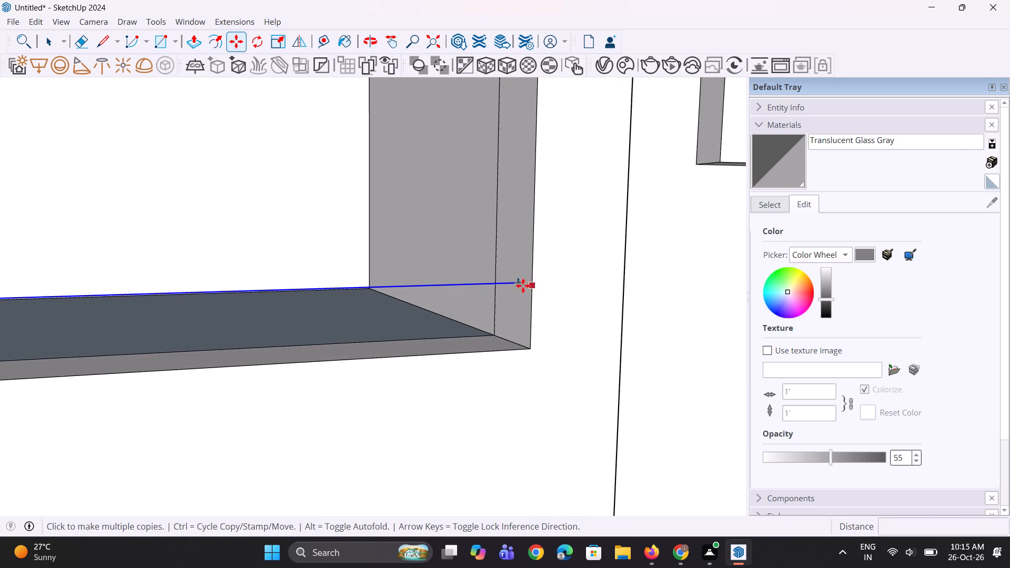
{"action": "left_click", "coordinate": [514, 283]}
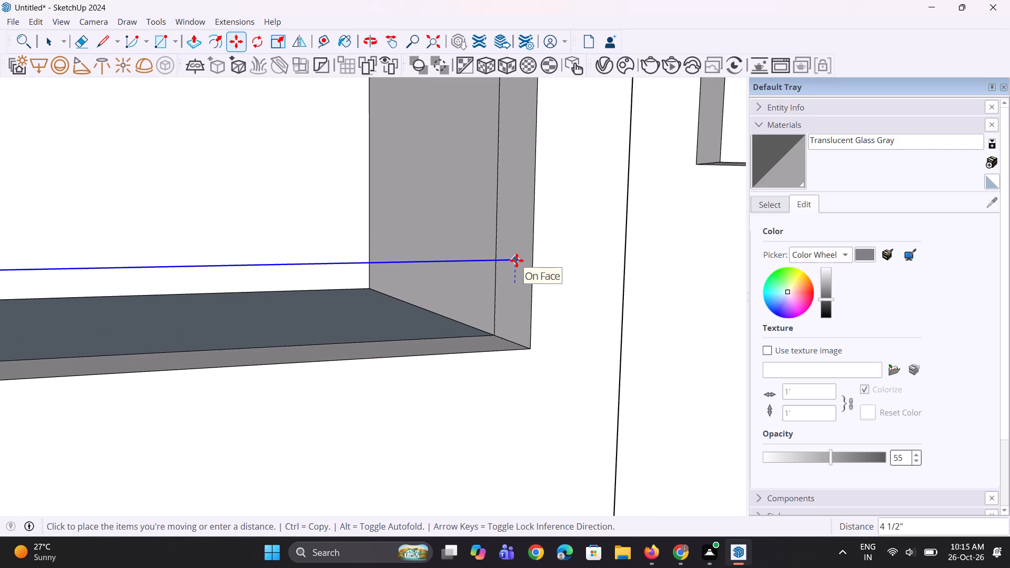
{"action": "key", "text": "ctrl+z"}
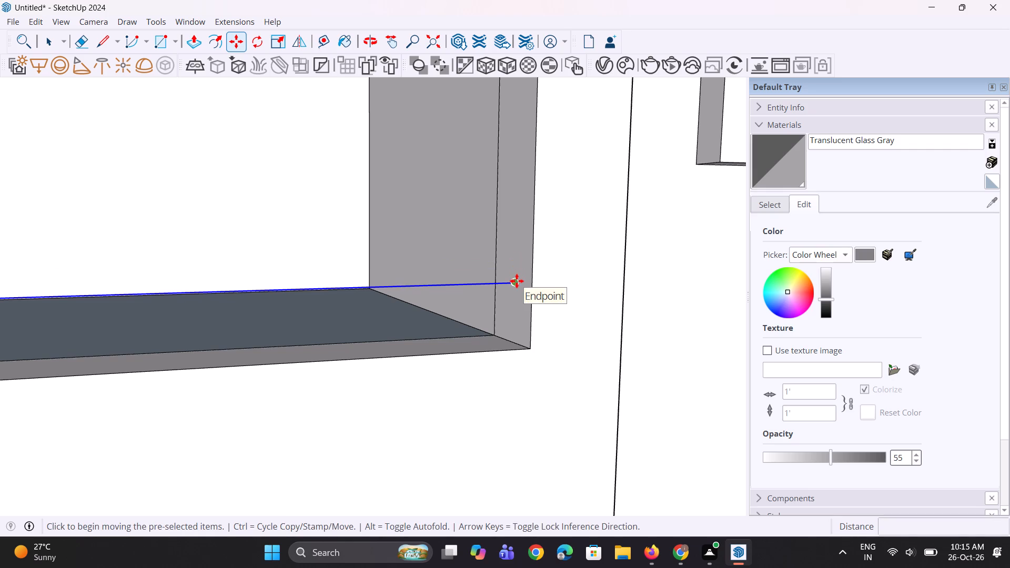
{"action": "left_click", "coordinate": [517, 281]}
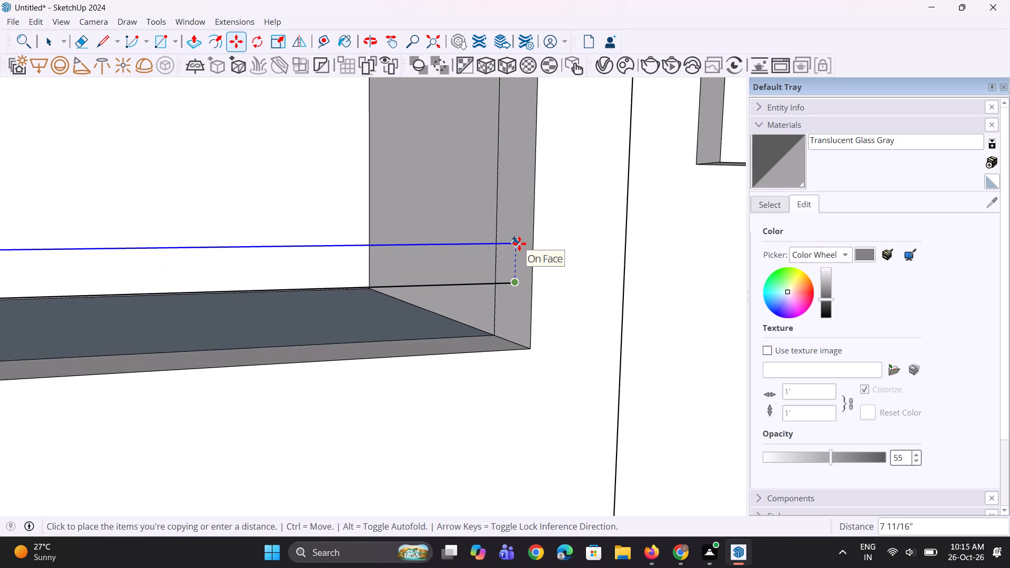
{"action": "left_click", "coordinate": [520, 239]}
{"action": "type", "text": "*2"}
{"action": "key", "text": "Return"}
{"action": "scroll", "coordinate": [517, 208], "scroll_direction": "down", "scroll_amount": 5}
{"action": "middle_click_drag", "start_coordinate": [489, 261], "coordinate": [477, 309]}
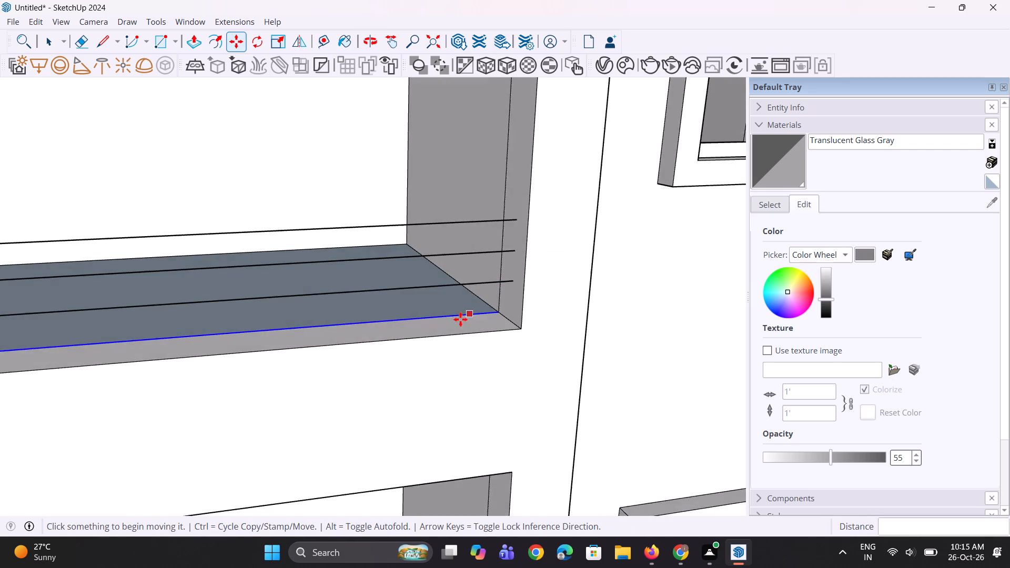
{"action": "scroll", "coordinate": [392, 316], "scroll_direction": "up", "scroll_amount": 1}
{"action": "scroll", "coordinate": [393, 326], "scroll_direction": "down", "scroll_amount": 5}
{"action": "middle_click_drag", "start_coordinate": [398, 325], "coordinate": [360, 256]}
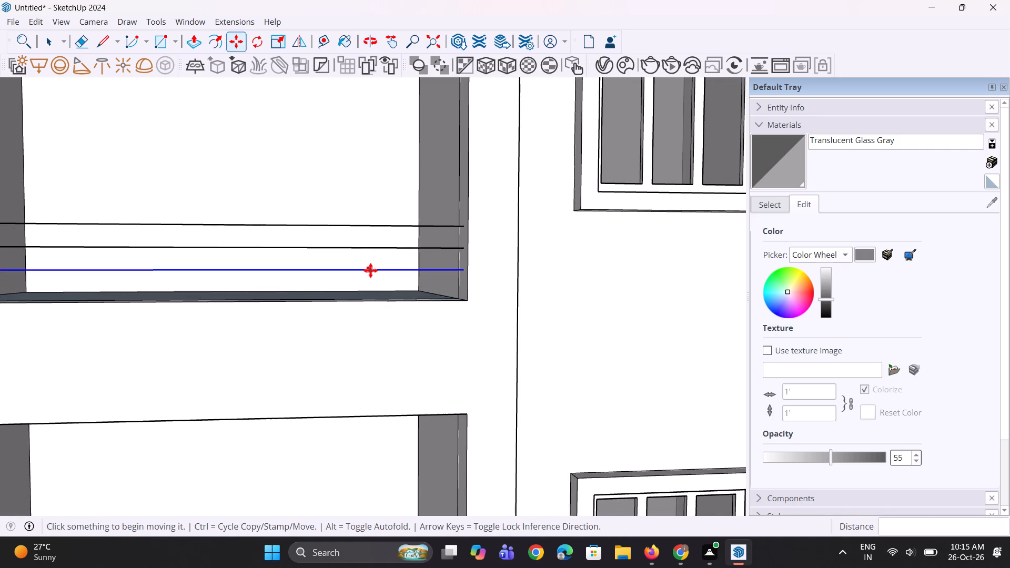
Draw a vertical post line about 2' 5" long from the fourth bay's top rail down to the ledge, near one end.
{"action": "key", "text": "l"}
{"action": "scroll", "coordinate": [391, 240], "scroll_direction": "up", "scroll_amount": 2}
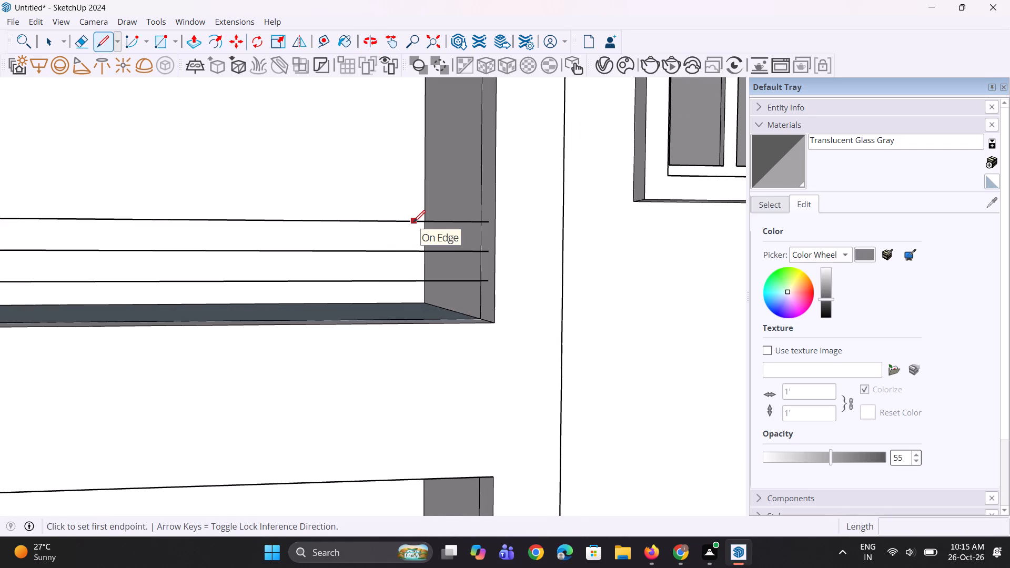
{"action": "left_click", "coordinate": [413, 222]}
{"action": "left_click", "coordinate": [408, 317]}
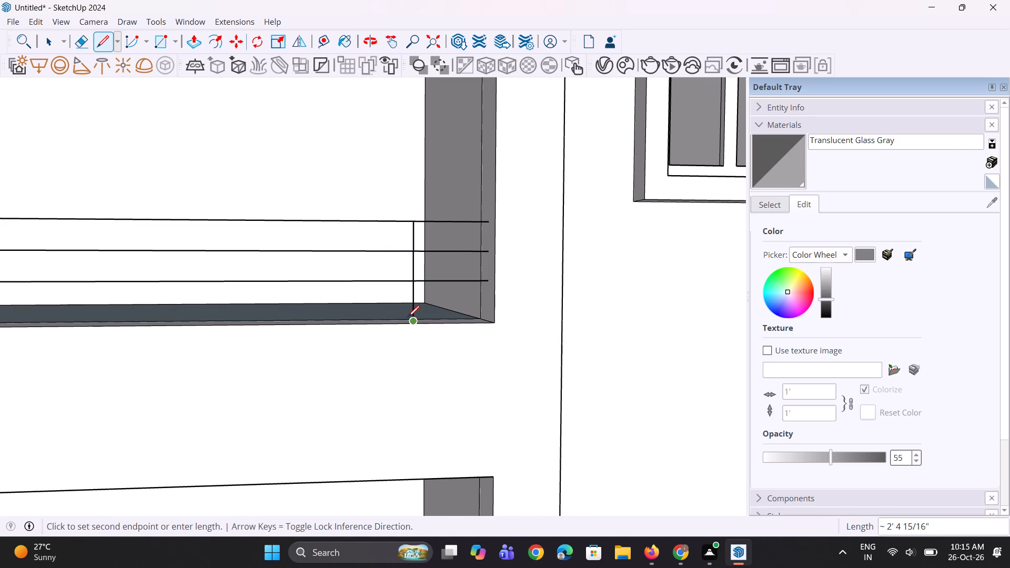
{"action": "middle_click_drag", "start_coordinate": [408, 343], "coordinate": [433, 412]}
{"action": "key", "text": "space"}
{"action": "key", "text": "space"}
Copy all three segments of the fourth bay's vertical post about 13' 4" horizontally to the opposite end of the railing.
{"action": "left_click", "coordinate": [418, 313]}
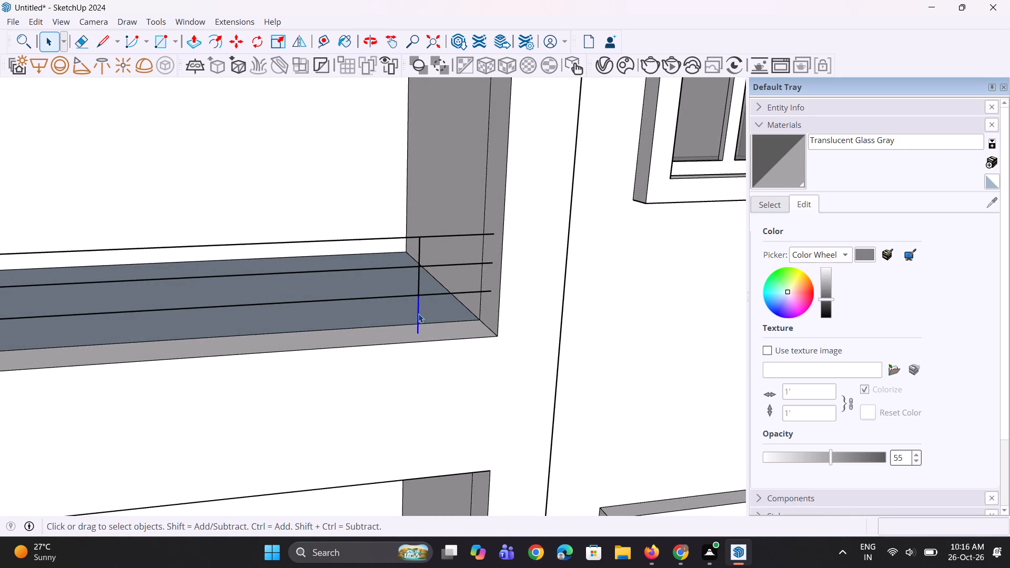
{"action": "scroll", "coordinate": [417, 296], "scroll_direction": "up", "scroll_amount": 4}
{"action": "left_click", "coordinate": [421, 281], "text": "ctrl"}
{"action": "left_click", "coordinate": [420, 234], "text": "ctrl"}
{"action": "scroll", "coordinate": [433, 233], "scroll_direction": "down", "scroll_amount": 5}
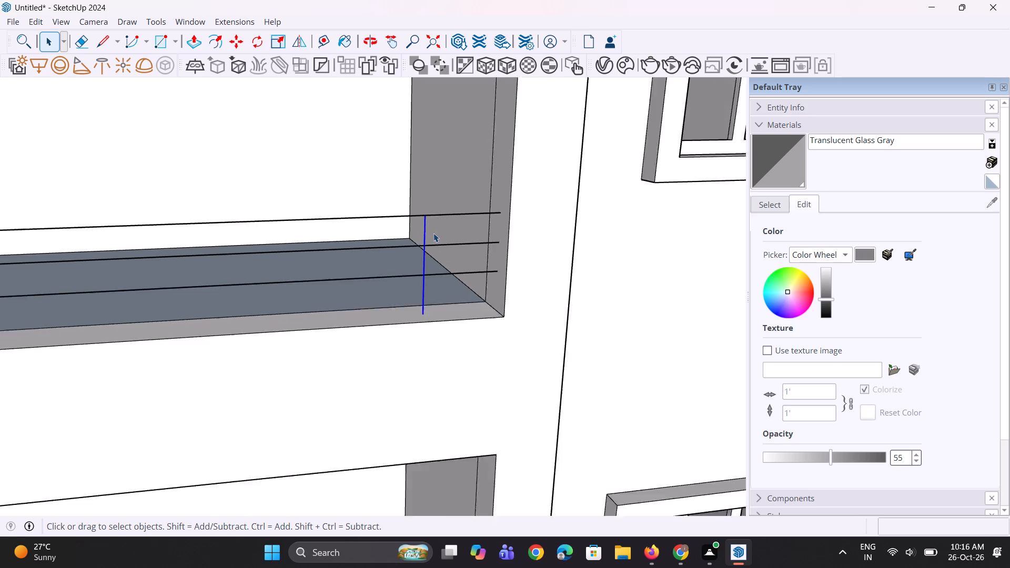
{"action": "scroll", "coordinate": [478, 274], "scroll_direction": "down", "scroll_amount": 5}
{"action": "middle_click_drag", "start_coordinate": [425, 304], "coordinate": [405, 310]}
{"action": "scroll", "coordinate": [442, 291], "scroll_direction": "up", "scroll_amount": 2}
{"action": "key", "text": "m"}
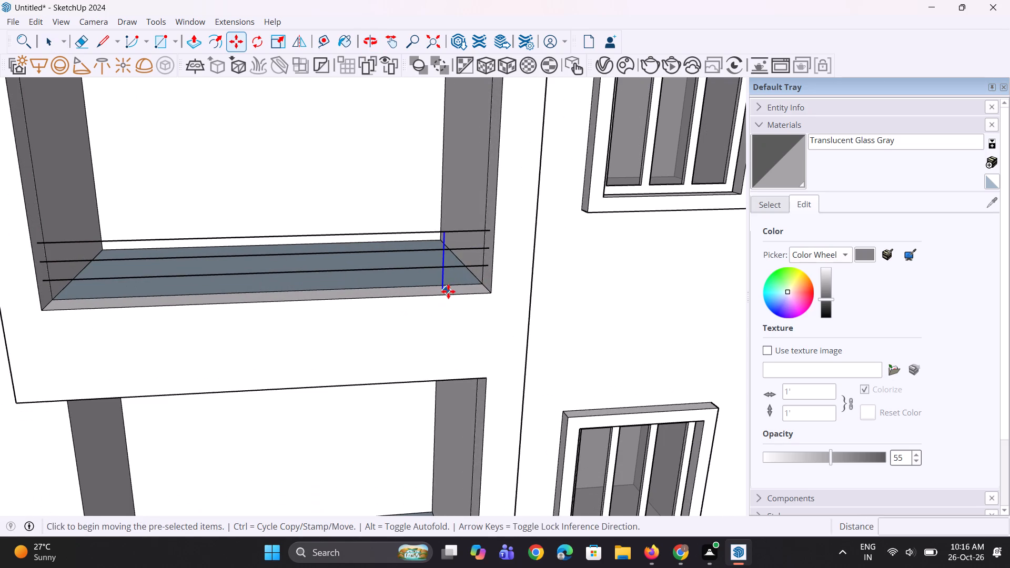
{"action": "scroll", "coordinate": [448, 291], "scroll_direction": "up", "scroll_amount": 1, "text": "ctrl"}
{"action": "left_click", "coordinate": [448, 291]}
{"action": "scroll", "coordinate": [377, 299], "scroll_direction": "down", "scroll_amount": 3}
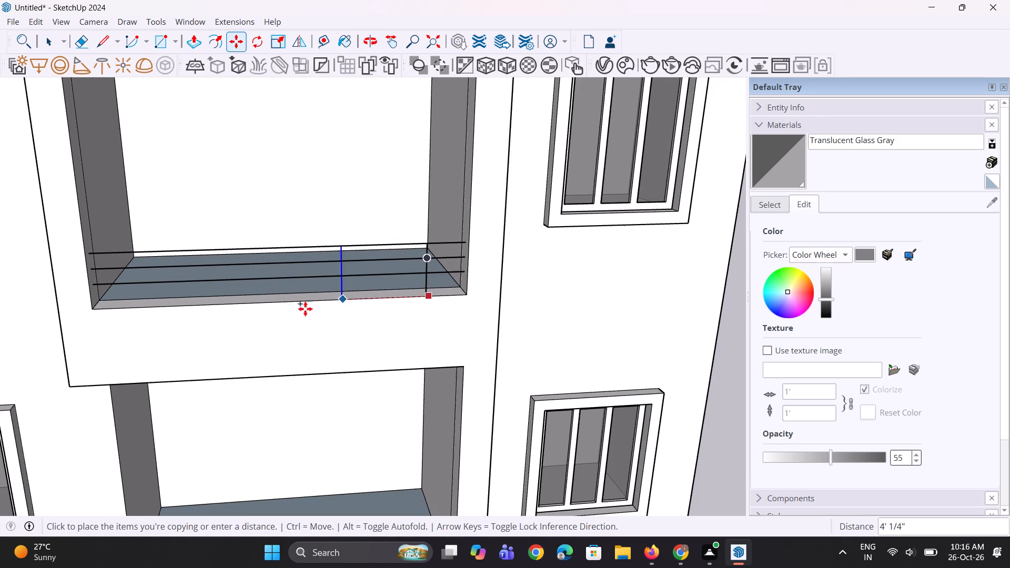
{"action": "left_click", "coordinate": [134, 310]}
{"action": "middle_click_drag", "start_coordinate": [182, 333], "coordinate": [178, 294]}
{"action": "key", "text": "space"}
{"action": "scroll", "coordinate": [181, 295], "scroll_direction": "down", "scroll_amount": 9}
{"action": "key", "text": "space"}
{"action": "key", "text": "space"}
{"action": "left_click", "coordinate": [542, 347]}
Draw a rectangle about 5 3/8" by 3 7/8" on the fourth bay's side wall around the end of the lowest rail.
{"action": "scroll", "coordinate": [487, 340], "scroll_direction": "down", "scroll_amount": 5}
{"action": "middle_click_drag", "start_coordinate": [360, 339], "coordinate": [167, 406]}
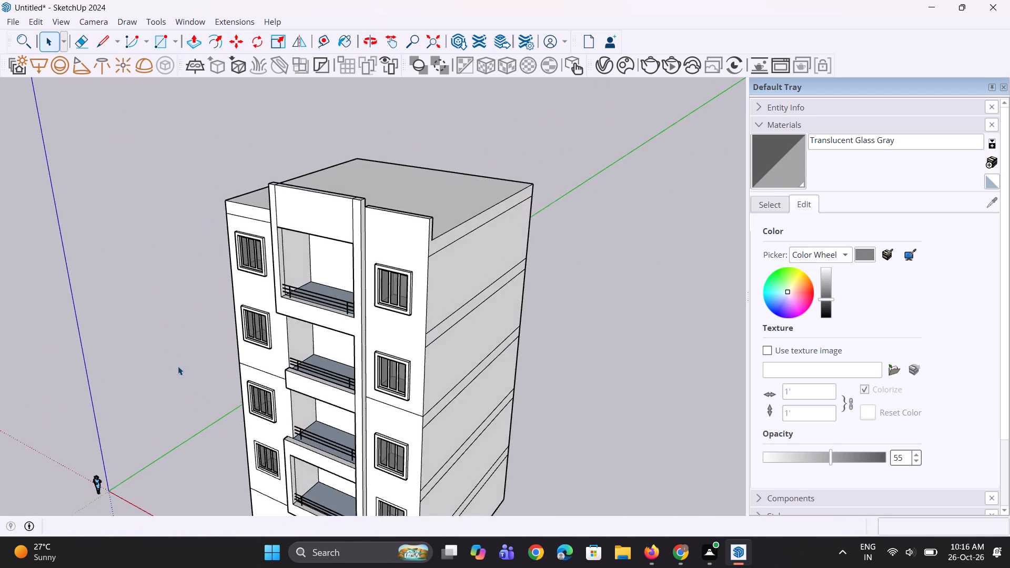
{"action": "scroll", "coordinate": [276, 268], "scroll_direction": "up", "scroll_amount": 20}
{"action": "middle_click", "coordinate": [294, 311]}
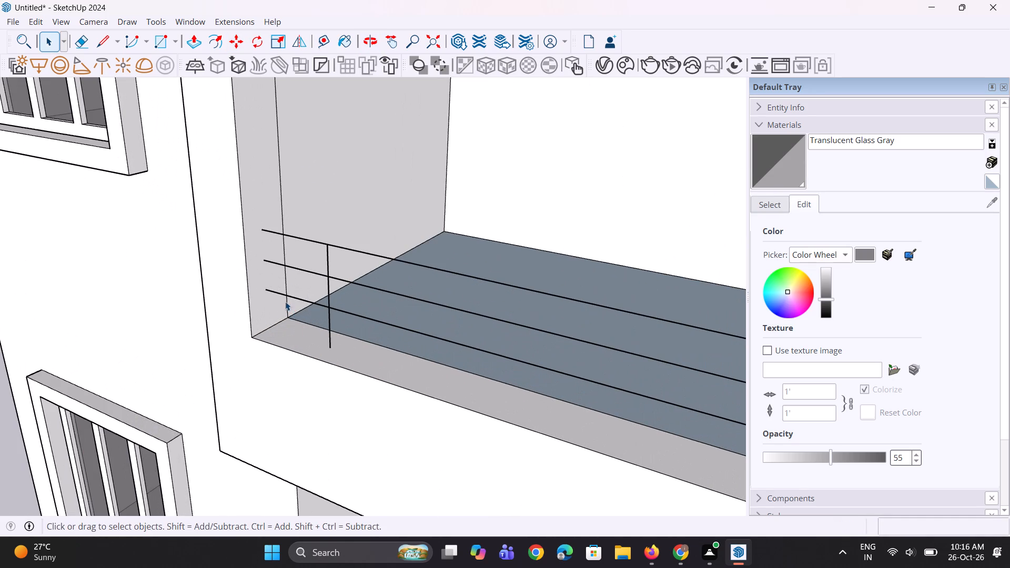
{"action": "scroll", "coordinate": [285, 300], "scroll_direction": "up", "scroll_amount": 1}
{"action": "scroll", "coordinate": [388, 252], "scroll_direction": "down", "scroll_amount": 16}
{"action": "scroll", "coordinate": [300, 244], "scroll_direction": "up", "scroll_amount": 4}
{"action": "scroll", "coordinate": [319, 164], "scroll_direction": "up", "scroll_amount": 17}
{"action": "key", "text": "r"}
{"action": "scroll", "coordinate": [295, 242], "scroll_direction": "up", "scroll_amount": 7}
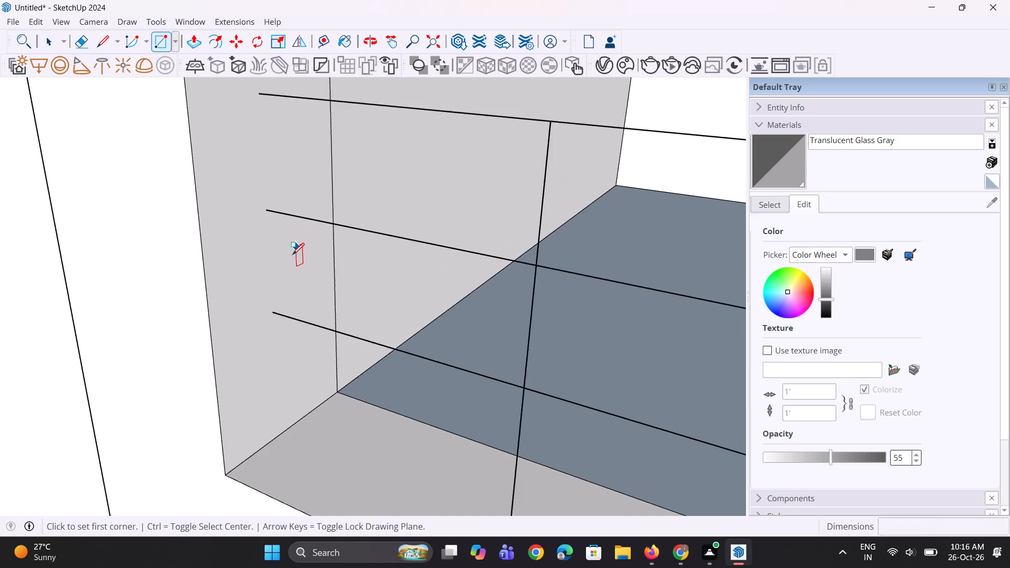
{"action": "scroll", "coordinate": [292, 255], "scroll_direction": "up", "scroll_amount": 3}
{"action": "left_click", "coordinate": [247, 319]}
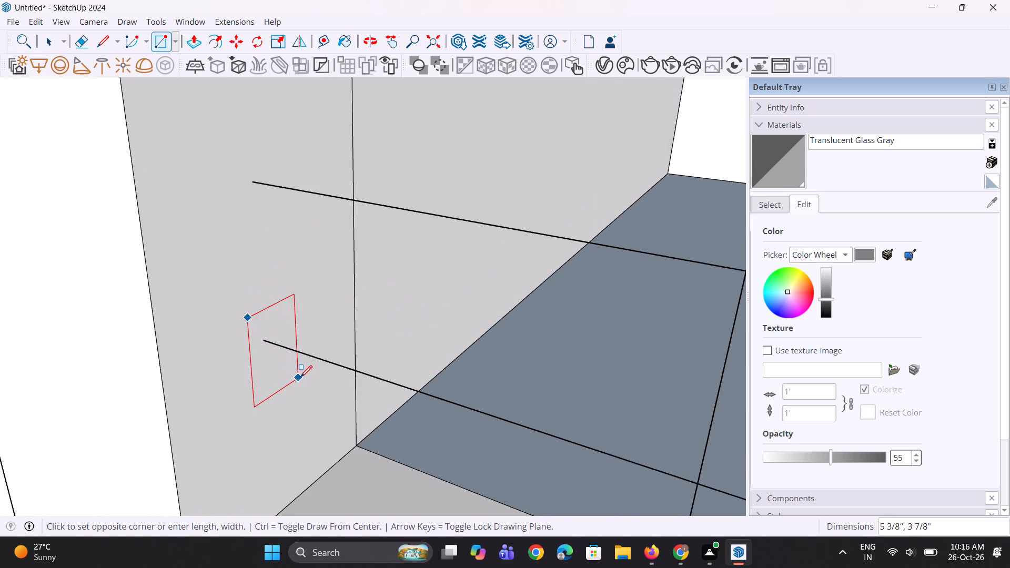
{"action": "left_click", "coordinate": [302, 376]}
{"action": "key", "text": "space"}
Move the bottom edge of the small wall rectangle up toward the rail's end.
{"action": "middle_click_drag", "start_coordinate": [300, 390], "coordinate": [284, 342]}
{"action": "left_click", "coordinate": [269, 386]}
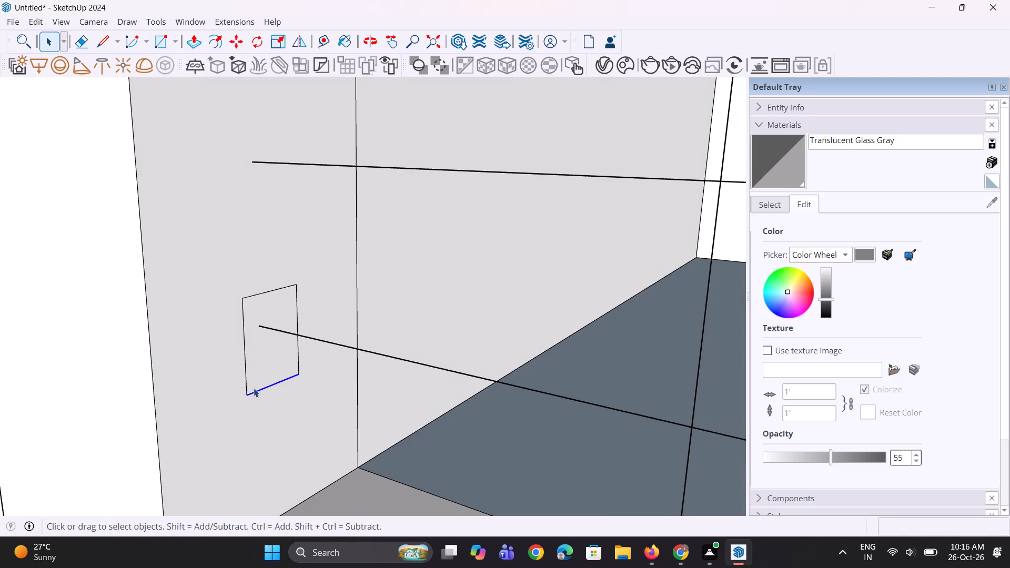
{"action": "scroll", "coordinate": [242, 397], "scroll_direction": "up", "scroll_amount": 4}
{"action": "key", "text": "m"}
{"action": "scroll", "coordinate": [248, 399], "scroll_direction": "up", "scroll_amount": 2}
{"action": "left_click", "coordinate": [249, 399]}
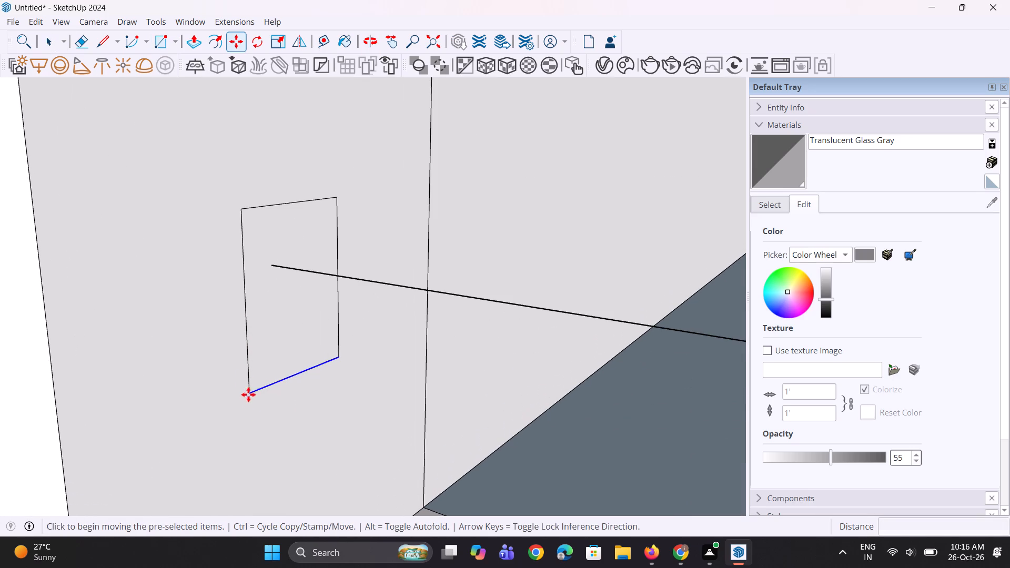
{"action": "left_click", "coordinate": [241, 320]}
{"action": "scroll", "coordinate": [349, 309], "scroll_direction": "up", "scroll_amount": 1}
{"action": "middle_click_drag", "start_coordinate": [349, 309], "coordinate": [288, 313]}
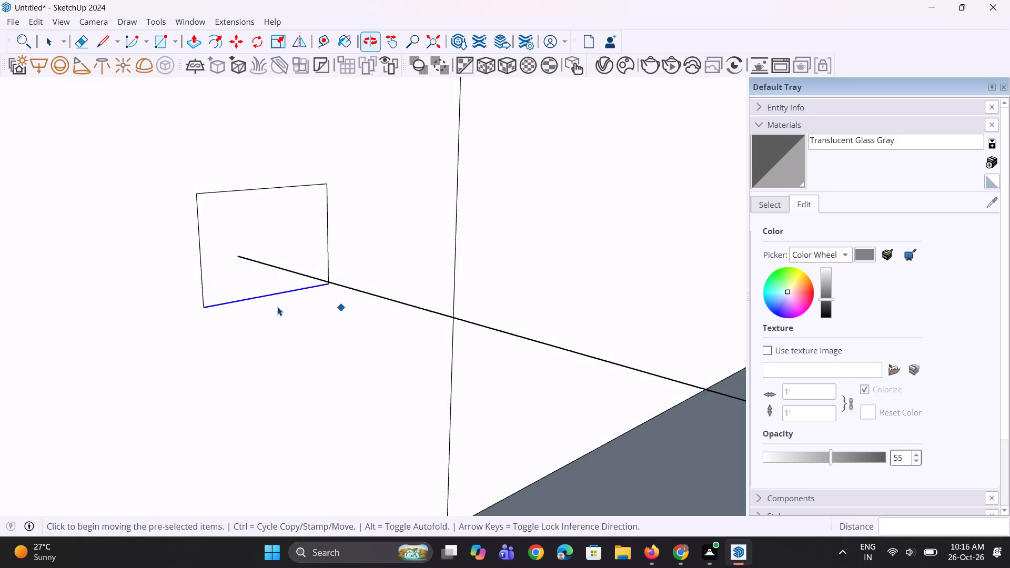
Move the top edge of the small wall rectangle down about 1 3/16" toward the rail's end.
{"action": "key", "text": "space"}
{"action": "key", "text": "space"}
{"action": "left_click", "coordinate": [236, 190]}
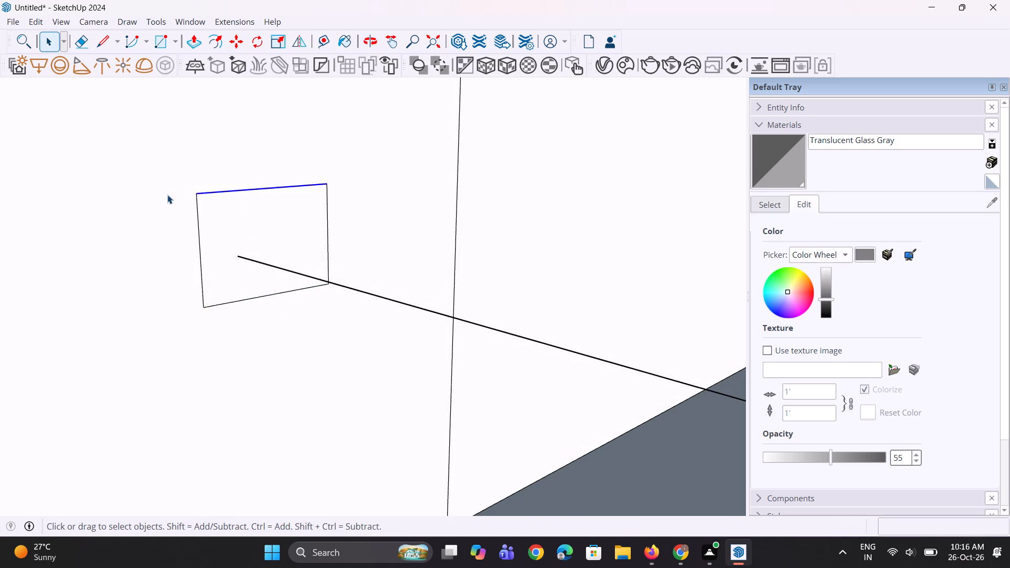
{"action": "scroll", "coordinate": [167, 195], "scroll_direction": "up", "scroll_amount": 2}
{"action": "key", "text": "m"}
{"action": "scroll", "coordinate": [194, 197], "scroll_direction": "up", "scroll_amount": 2}
{"action": "left_click", "coordinate": [200, 194]}
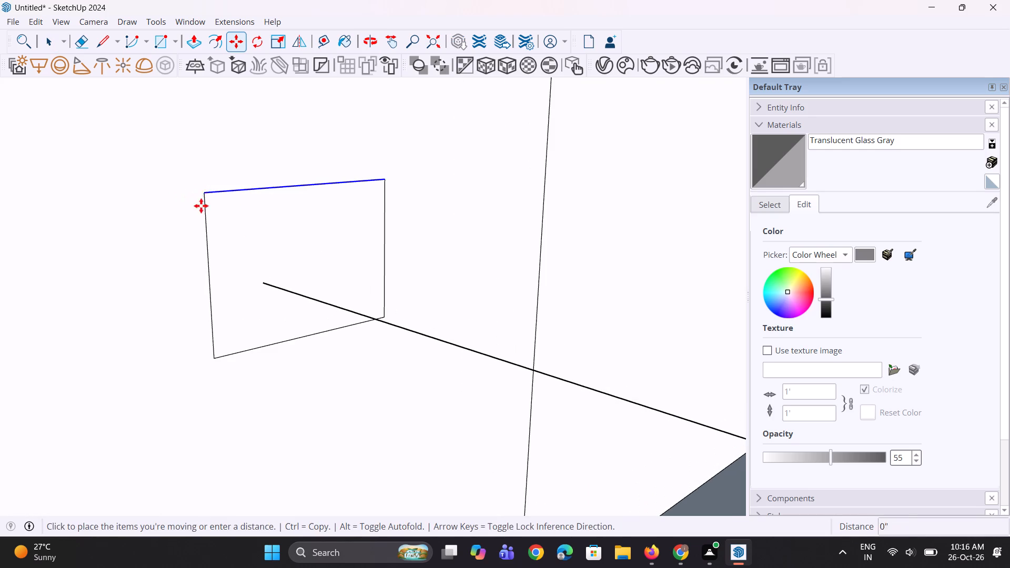
{"action": "left_click", "coordinate": [211, 263]}
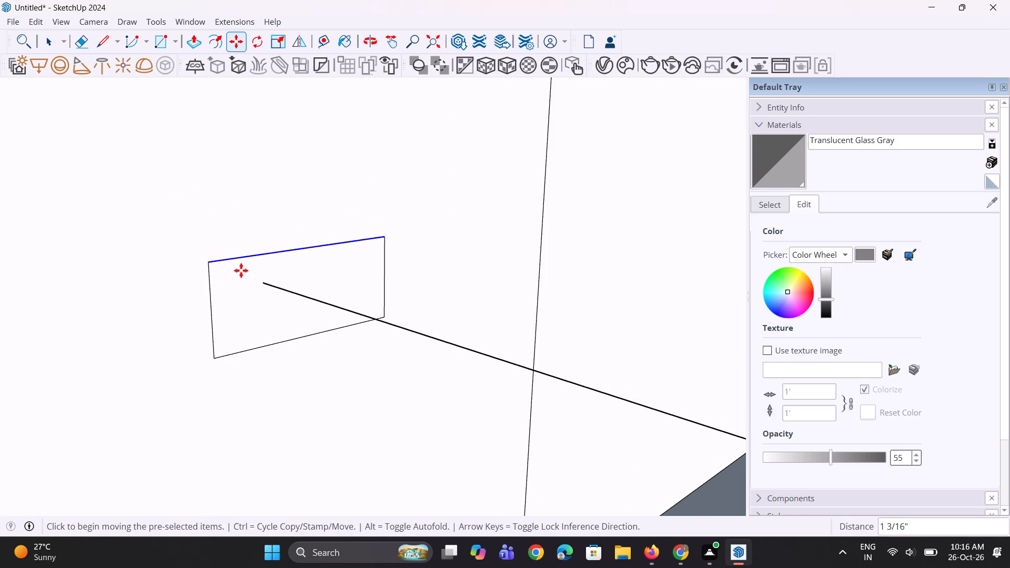
Move the rectangle's vertical edge nearest the bay's interior horizontally inward to narrow it around the rail's end.
{"action": "middle_click_drag", "start_coordinate": [357, 275], "coordinate": [322, 290]}
{"action": "key", "text": "space"}
{"action": "key", "text": "space"}
{"action": "left_click", "coordinate": [393, 275]}
{"action": "scroll", "coordinate": [394, 255], "scroll_direction": "up", "scroll_amount": 2}
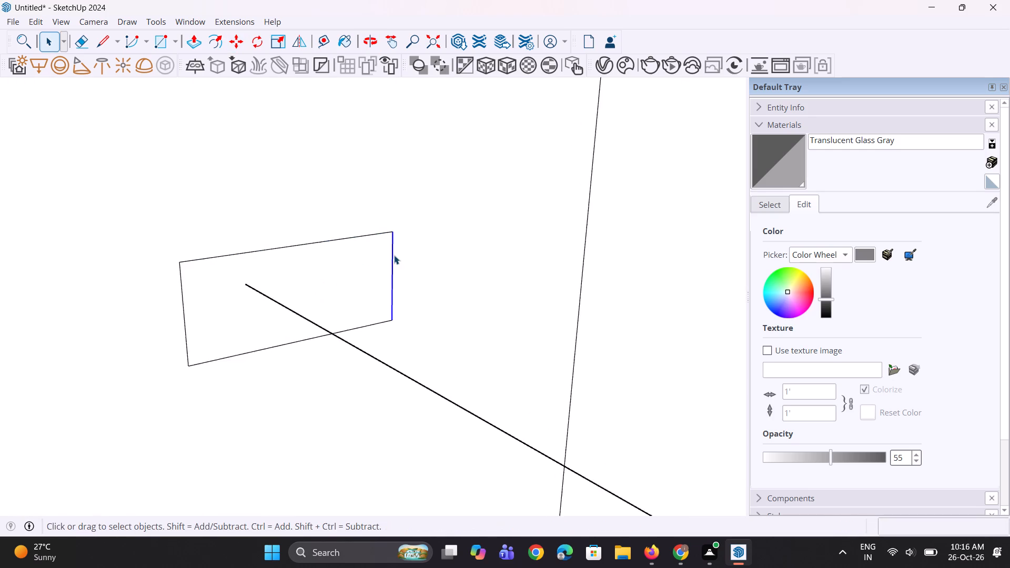
{"action": "key", "text": "m"}
{"action": "scroll", "coordinate": [392, 253], "scroll_direction": "up", "scroll_amount": 2}
{"action": "left_click", "coordinate": [390, 226]}
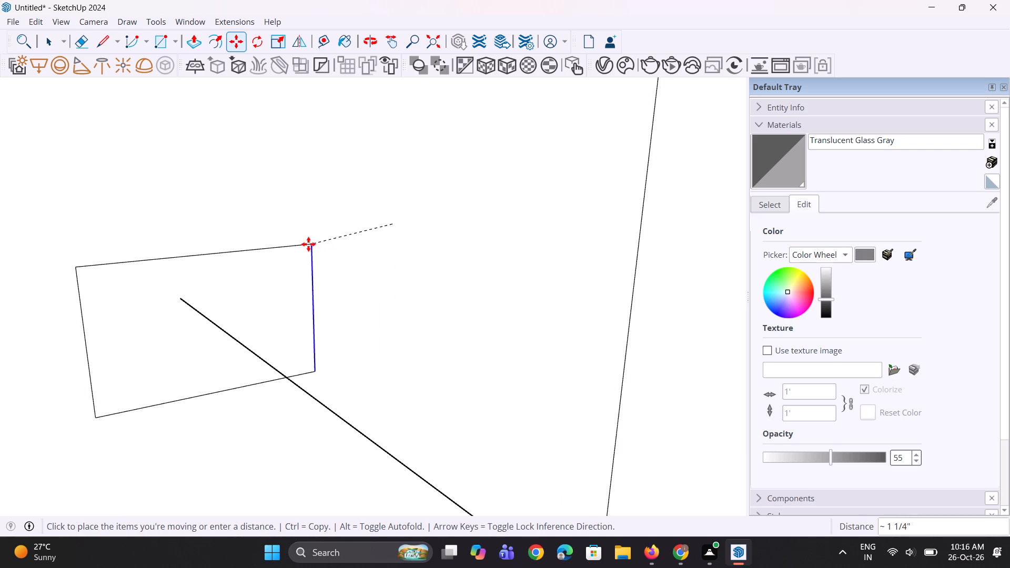
{"action": "left_click", "coordinate": [284, 236]}
{"action": "key", "text": "space"}
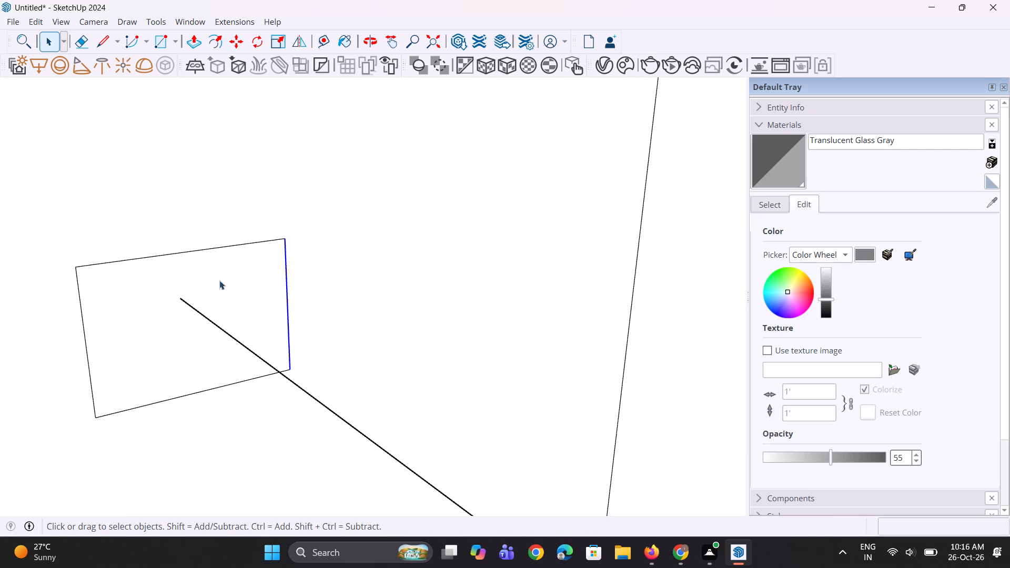
Move the rectangle's outer vertical edge about 9/16" inward toward the rail's end.
{"action": "key", "text": "space"}
{"action": "left_click", "coordinate": [82, 311]}
{"action": "scroll", "coordinate": [82, 291], "scroll_direction": "up", "scroll_amount": 1}
{"action": "key", "text": "m"}
{"action": "scroll", "coordinate": [79, 291], "scroll_direction": "up", "scroll_amount": 2}
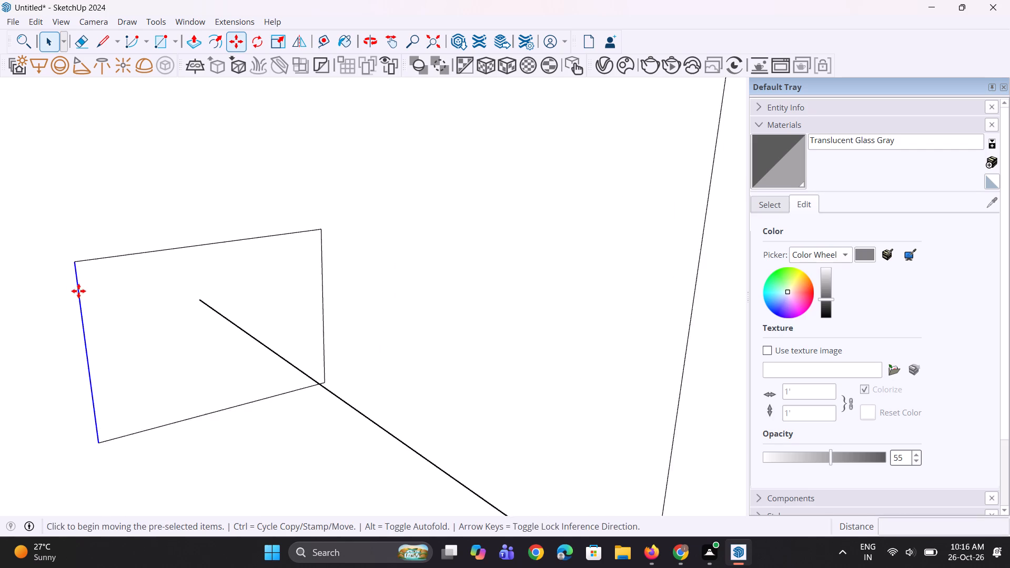
{"action": "left_click", "coordinate": [70, 259]}
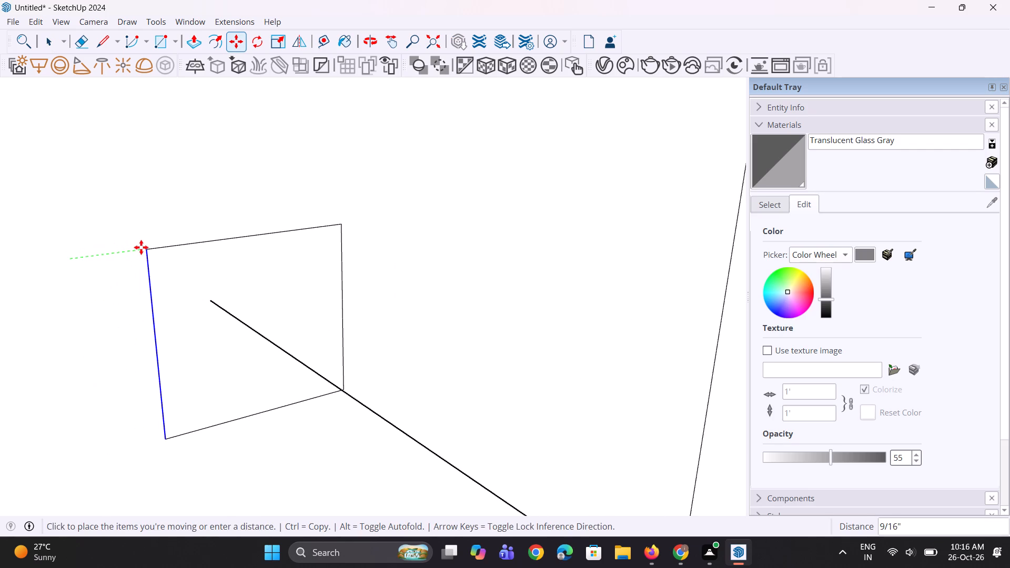
{"action": "left_click", "coordinate": [141, 247]}
Move the rectangle's interior-side vertical edge inward again by about 9/16", closer to the rail's end.
{"action": "middle_click_drag", "start_coordinate": [269, 322], "coordinate": [218, 328]}
{"action": "key", "text": "space"}
{"action": "key", "text": "space"}
{"action": "left_click", "coordinate": [351, 295]}
{"action": "scroll", "coordinate": [353, 266], "scroll_direction": "up", "scroll_amount": 1}
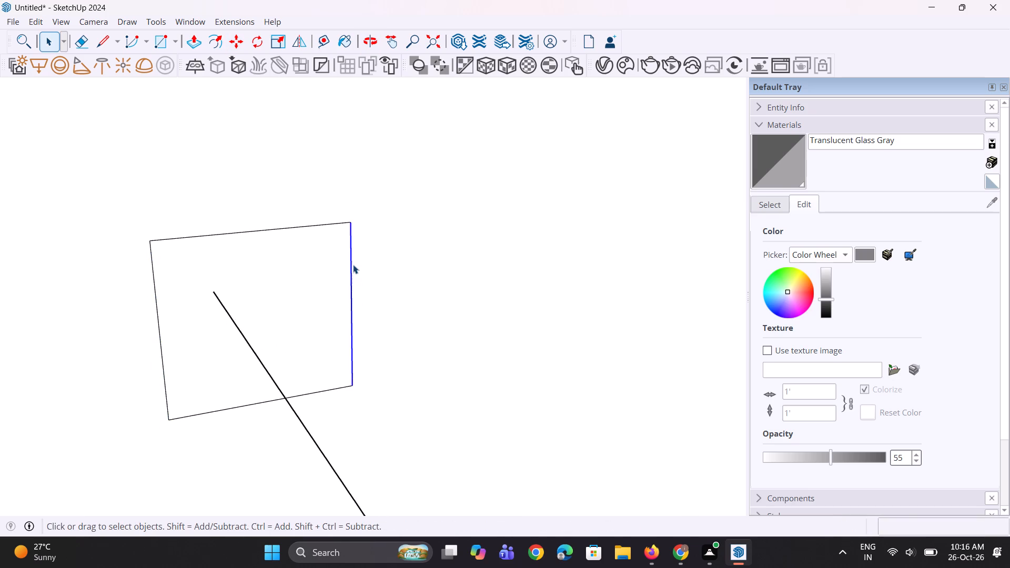
{"action": "scroll", "coordinate": [353, 265], "scroll_direction": "up", "scroll_amount": 2}
{"action": "key", "text": "m"}
{"action": "scroll", "coordinate": [349, 244], "scroll_direction": "up", "scroll_amount": 1}
{"action": "left_click", "coordinate": [348, 206]}
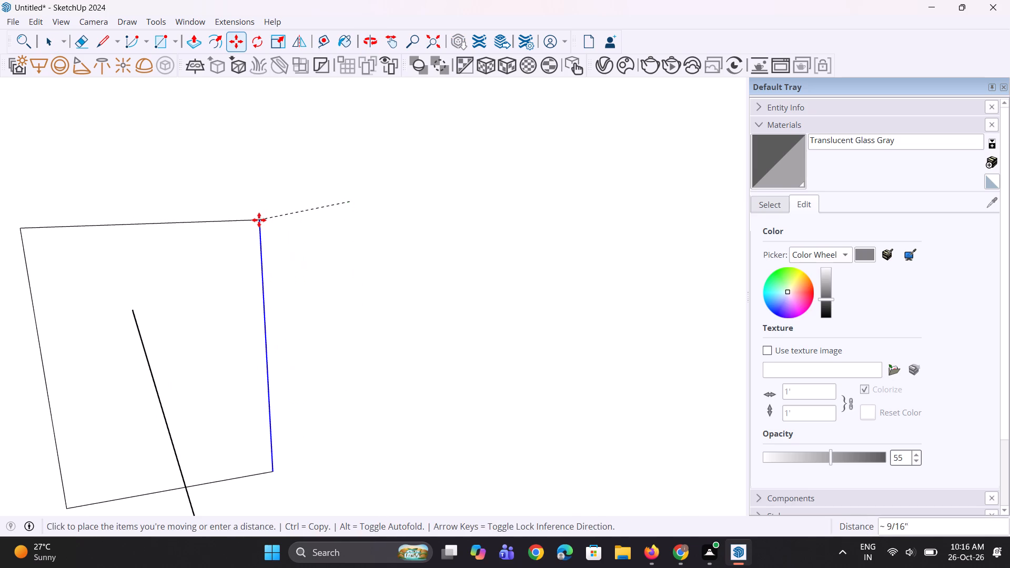
{"action": "left_click", "coordinate": [259, 208]}
Move the bottom edge of the small wall rectangle slightly farther up, tightening it around the lowest rail's end.
{"action": "middle_click_drag", "start_coordinate": [197, 288], "coordinate": [336, 255]}
{"action": "scroll", "coordinate": [251, 261], "scroll_direction": "down", "scroll_amount": 2}
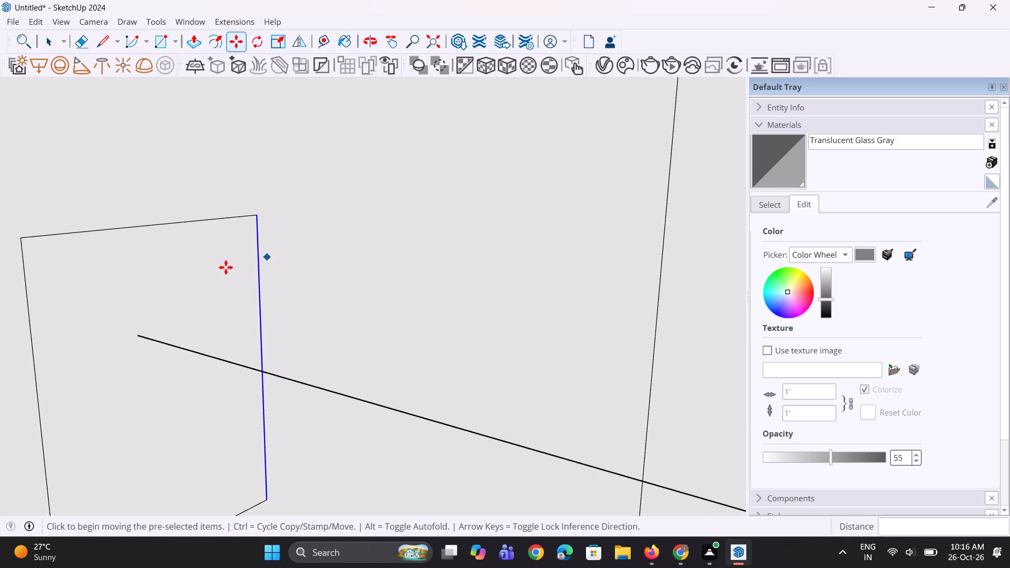
{"action": "scroll", "coordinate": [226, 267], "scroll_direction": "down", "scroll_amount": 9}
{"action": "middle_click_drag", "start_coordinate": [266, 286], "coordinate": [224, 306]}
{"action": "scroll", "coordinate": [277, 294], "scroll_direction": "down", "scroll_amount": 16}
{"action": "middle_click", "coordinate": [277, 294]}
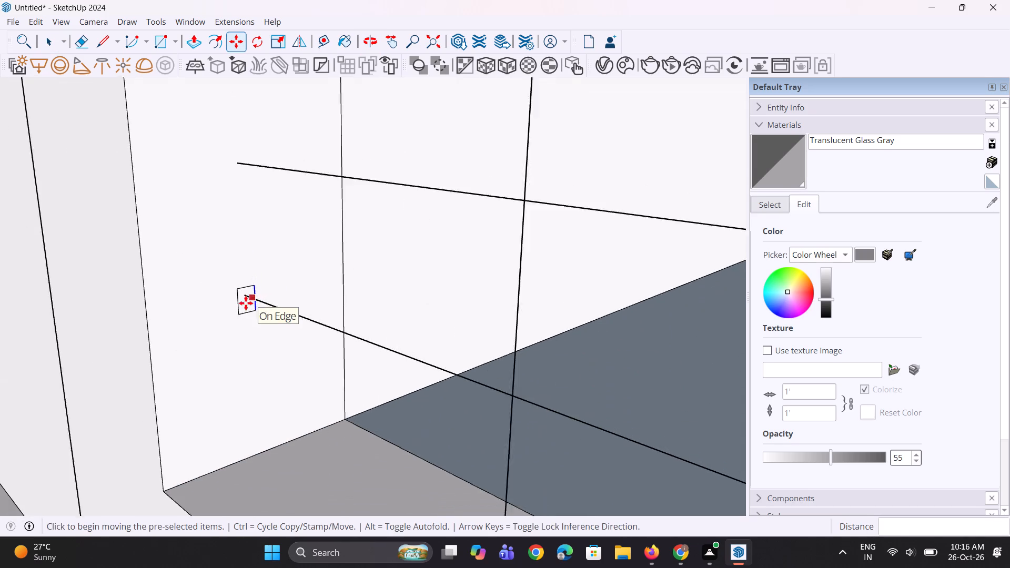
{"action": "scroll", "coordinate": [246, 303], "scroll_direction": "down", "scroll_amount": 6}
{"action": "scroll", "coordinate": [248, 324], "scroll_direction": "up", "scroll_amount": 8}
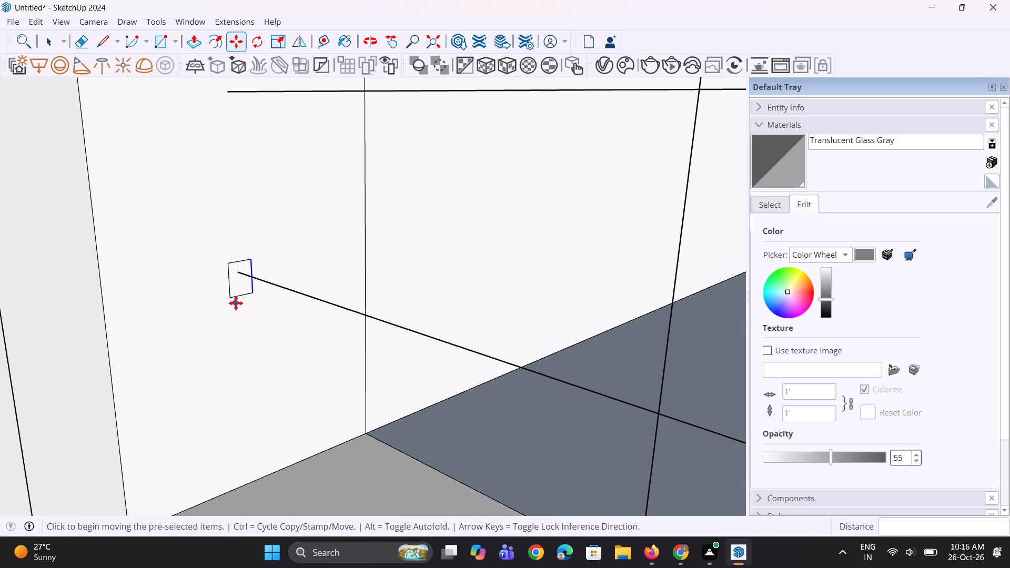
{"action": "key", "text": "space"}
{"action": "left_click", "coordinate": [234, 297]}
{"action": "scroll", "coordinate": [232, 297], "scroll_direction": "up", "scroll_amount": 1}
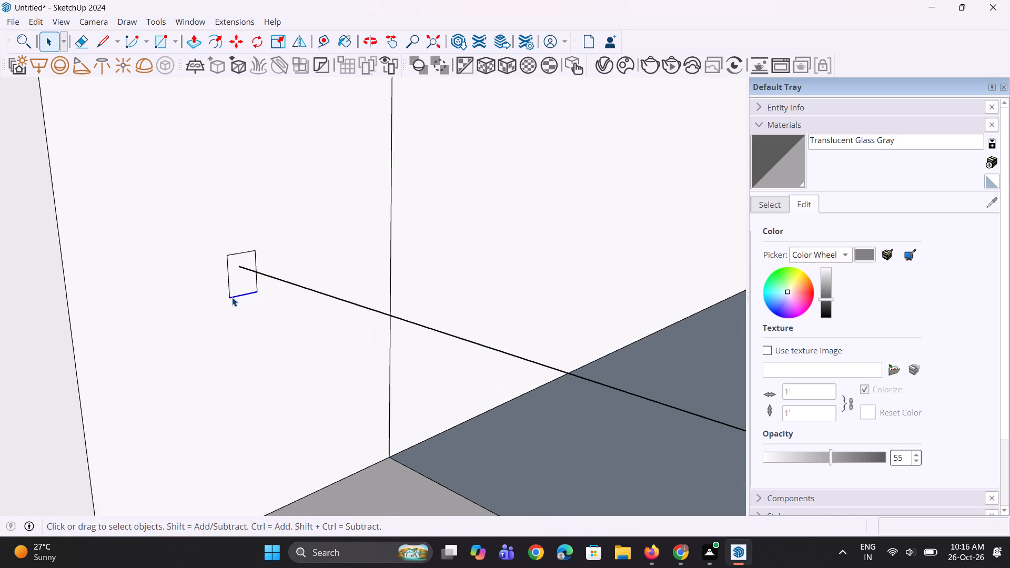
{"action": "scroll", "coordinate": [232, 297], "scroll_direction": "up", "scroll_amount": 2}
{"action": "key", "text": "m"}
{"action": "scroll", "coordinate": [232, 297], "scroll_direction": "up", "scroll_amount": 2}
{"action": "left_click", "coordinate": [227, 296]}
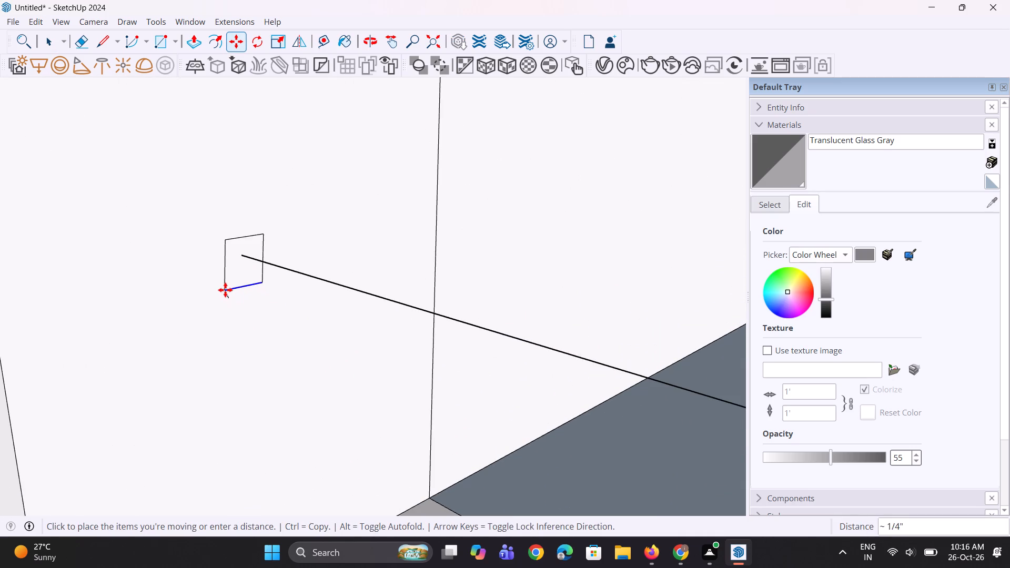
{"action": "left_click", "coordinate": [229, 285]}
{"action": "key", "text": "space"}
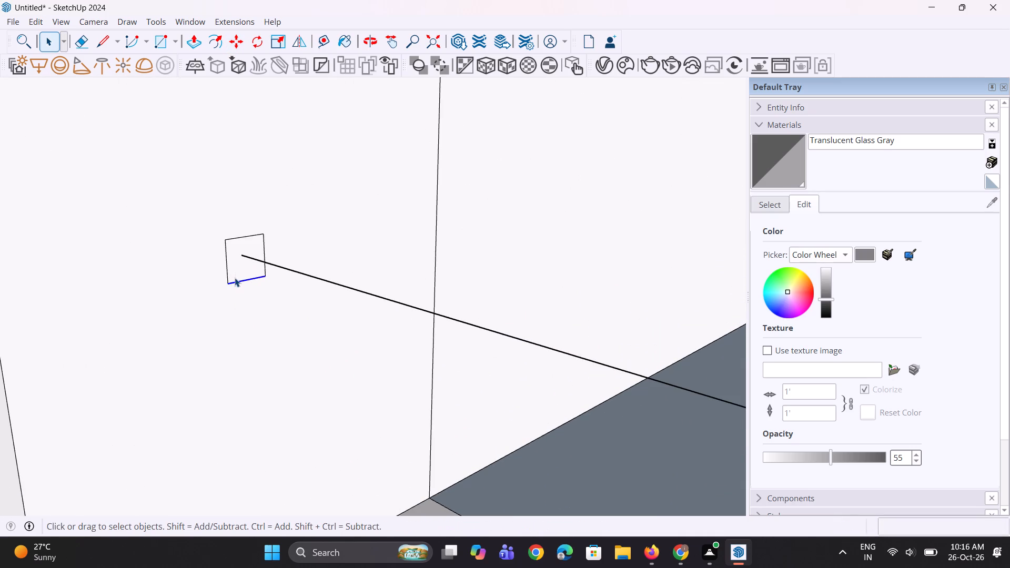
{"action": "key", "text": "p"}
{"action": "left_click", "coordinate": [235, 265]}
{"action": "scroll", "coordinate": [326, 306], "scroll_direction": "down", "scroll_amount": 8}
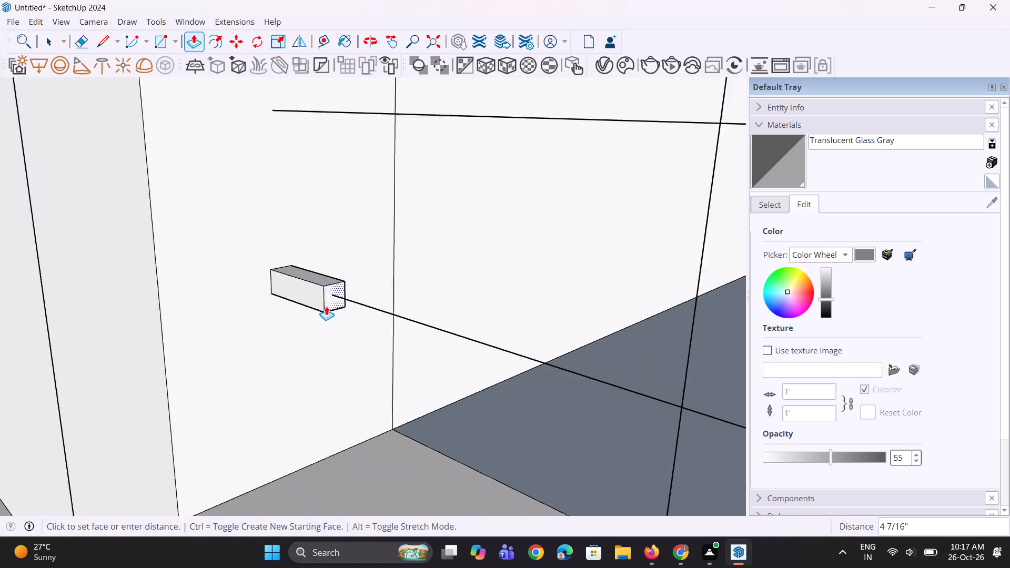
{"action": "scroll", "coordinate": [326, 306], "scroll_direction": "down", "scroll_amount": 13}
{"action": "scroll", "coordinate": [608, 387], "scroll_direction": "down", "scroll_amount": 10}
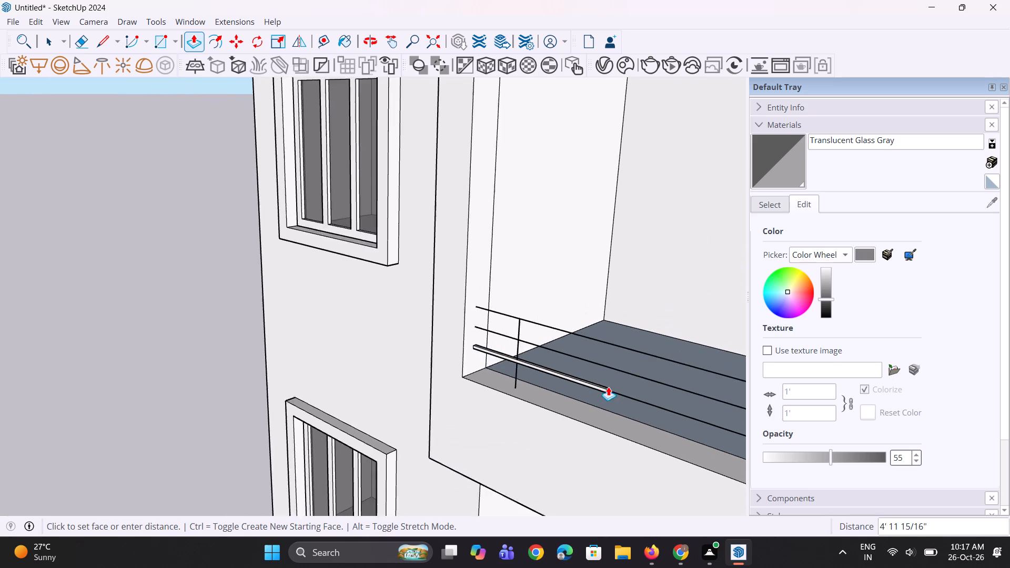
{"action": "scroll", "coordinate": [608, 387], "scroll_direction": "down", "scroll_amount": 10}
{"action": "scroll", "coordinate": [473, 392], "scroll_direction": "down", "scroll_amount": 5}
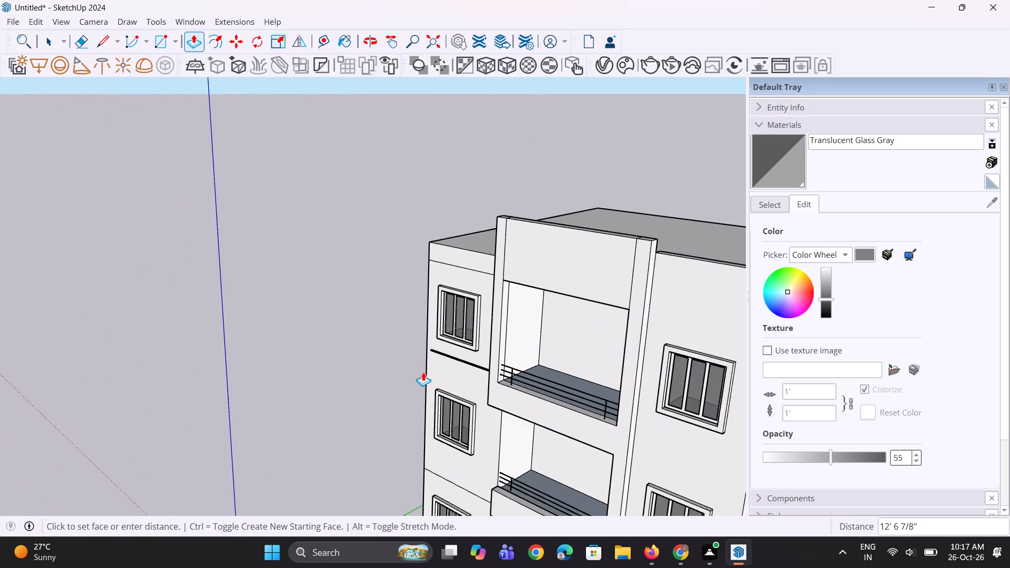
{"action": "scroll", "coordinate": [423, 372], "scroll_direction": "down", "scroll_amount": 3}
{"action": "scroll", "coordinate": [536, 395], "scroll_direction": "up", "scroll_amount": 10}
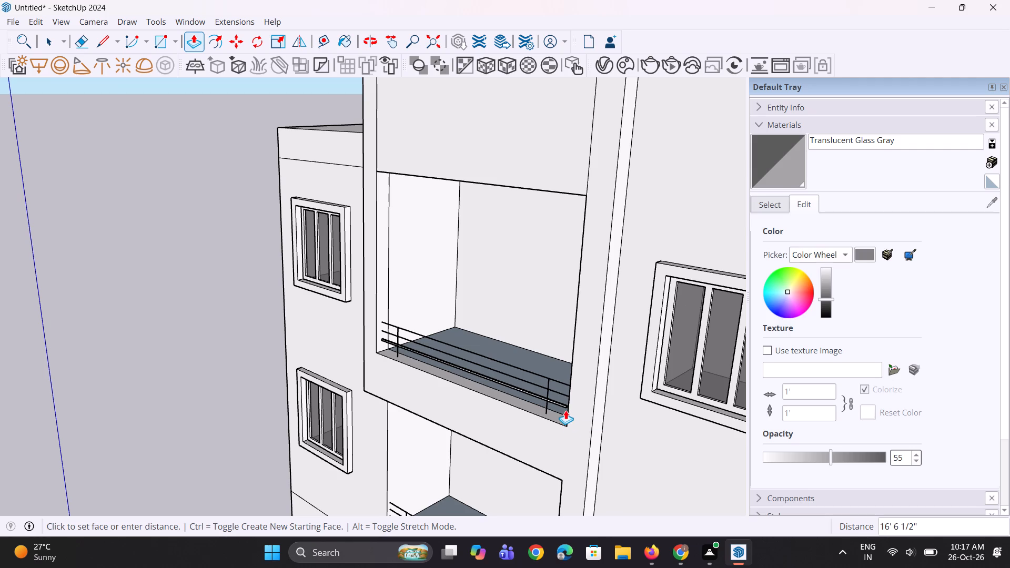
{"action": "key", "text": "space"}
Move the outer vertical edge of the small wall rectangle slightly outward, away from the lowest rail's end.
{"action": "scroll", "coordinate": [421, 378], "scroll_direction": "up", "scroll_amount": 12}
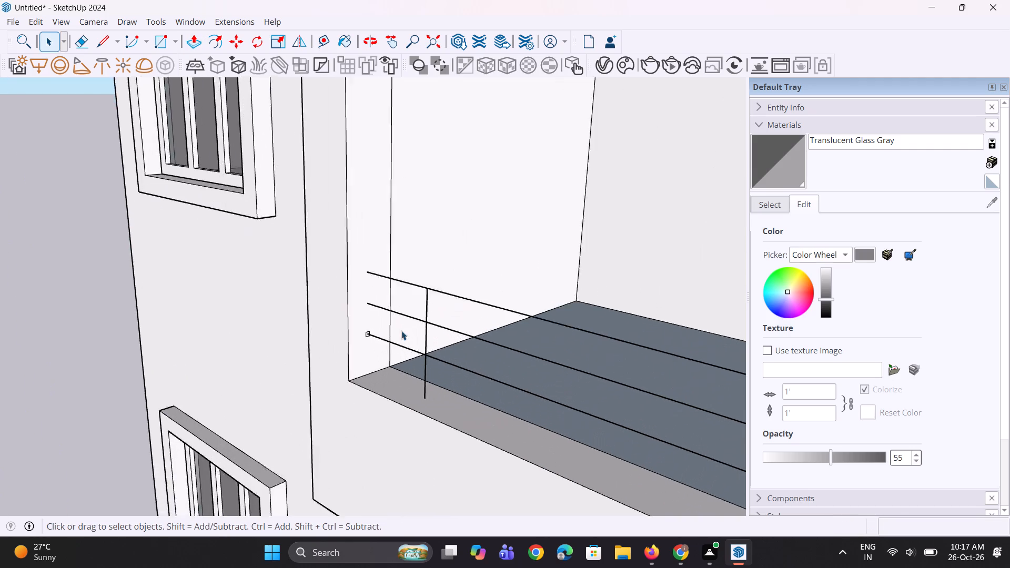
{"action": "scroll", "coordinate": [401, 331], "scroll_direction": "up", "scroll_amount": 19}
{"action": "scroll", "coordinate": [355, 326], "scroll_direction": "up", "scroll_amount": 3}
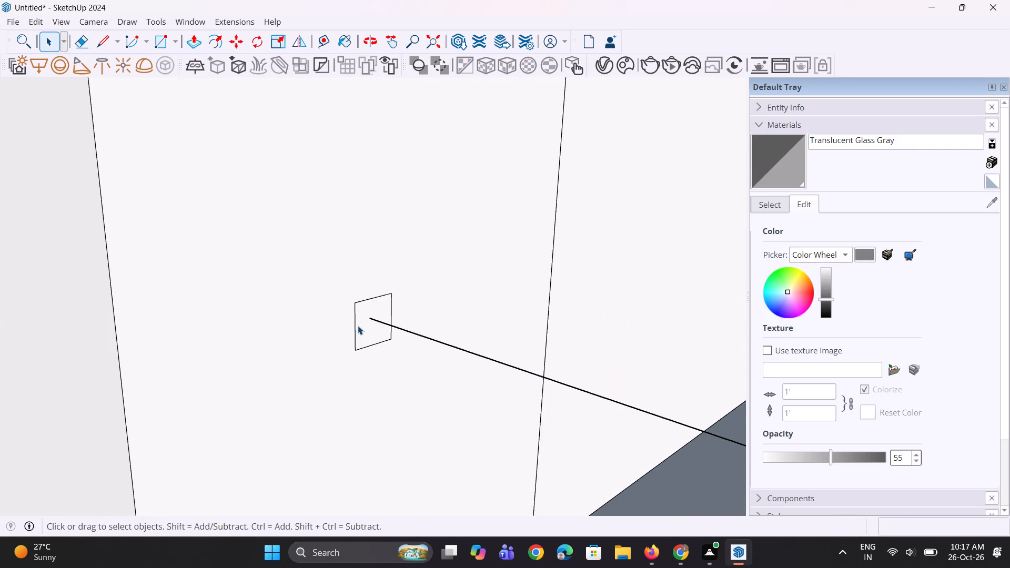
{"action": "left_click", "coordinate": [355, 325]}
{"action": "scroll", "coordinate": [353, 317], "scroll_direction": "up", "scroll_amount": 5}
{"action": "key", "text": "m"}
{"action": "scroll", "coordinate": [356, 306], "scroll_direction": "up", "scroll_amount": 3}
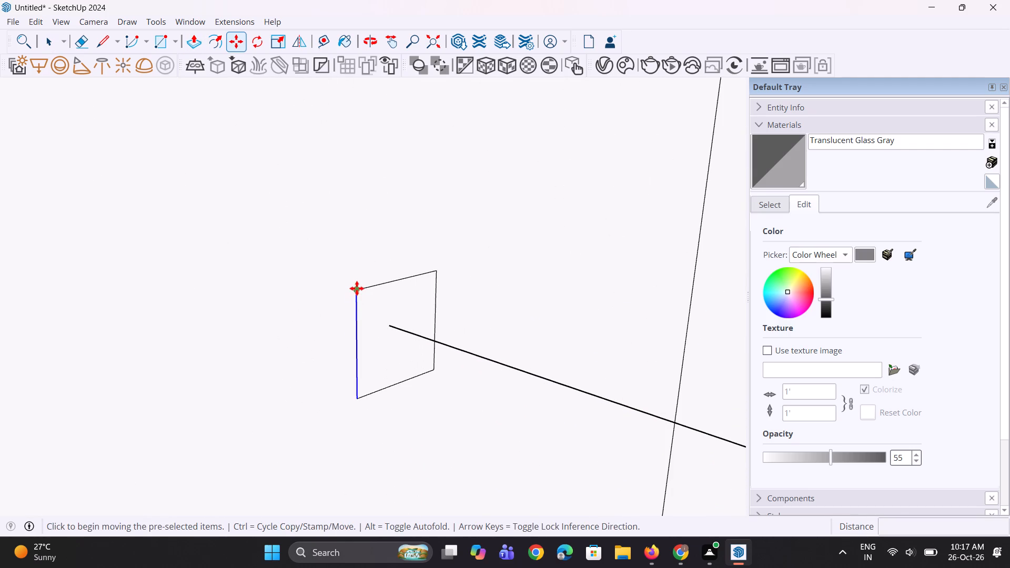
{"action": "left_click", "coordinate": [357, 288]}
{"action": "left_click", "coordinate": [340, 293]}
{"action": "key", "text": "space"}
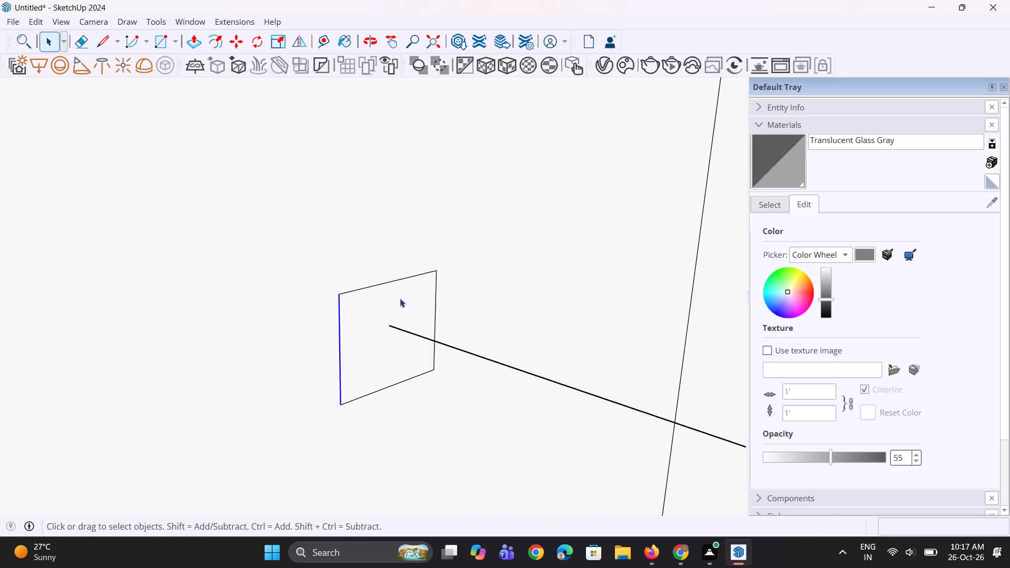
Move the rectangle's interior-side vertical edge slightly toward the bay's interior to widen it around the rail's end.
{"action": "left_click", "coordinate": [435, 295]}
{"action": "middle_click_drag", "start_coordinate": [441, 301], "coordinate": [391, 316]}
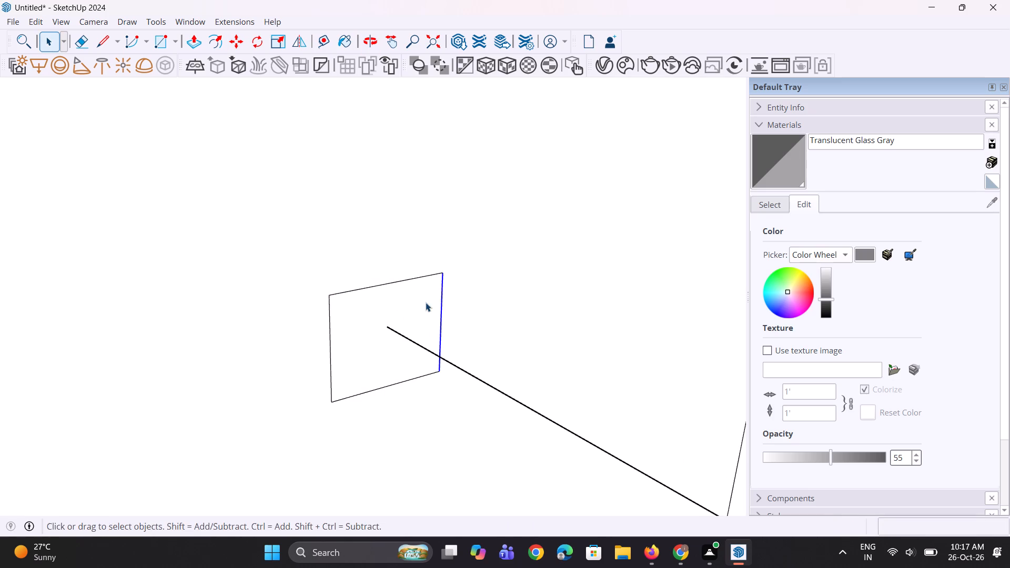
{"action": "scroll", "coordinate": [437, 295], "scroll_direction": "up", "scroll_amount": 1}
{"action": "key", "text": "m"}
{"action": "scroll", "coordinate": [445, 279], "scroll_direction": "up", "scroll_amount": 2}
{"action": "left_click", "coordinate": [440, 266]}
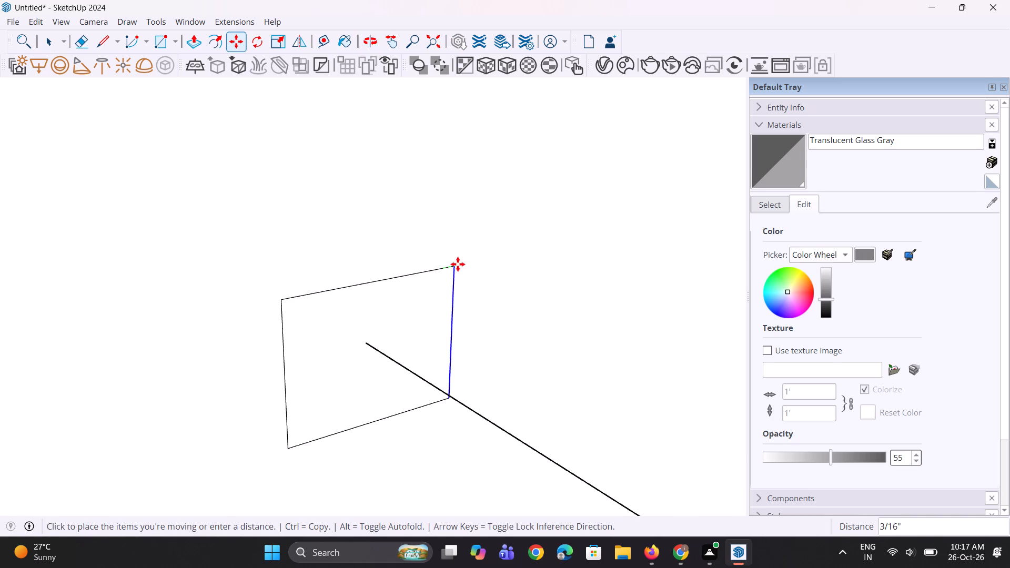
{"action": "left_click", "coordinate": [466, 261]}
{"action": "middle_click_drag", "start_coordinate": [387, 305], "coordinate": [435, 315]}
{"action": "key", "text": "space"}
{"action": "key", "text": "space"}
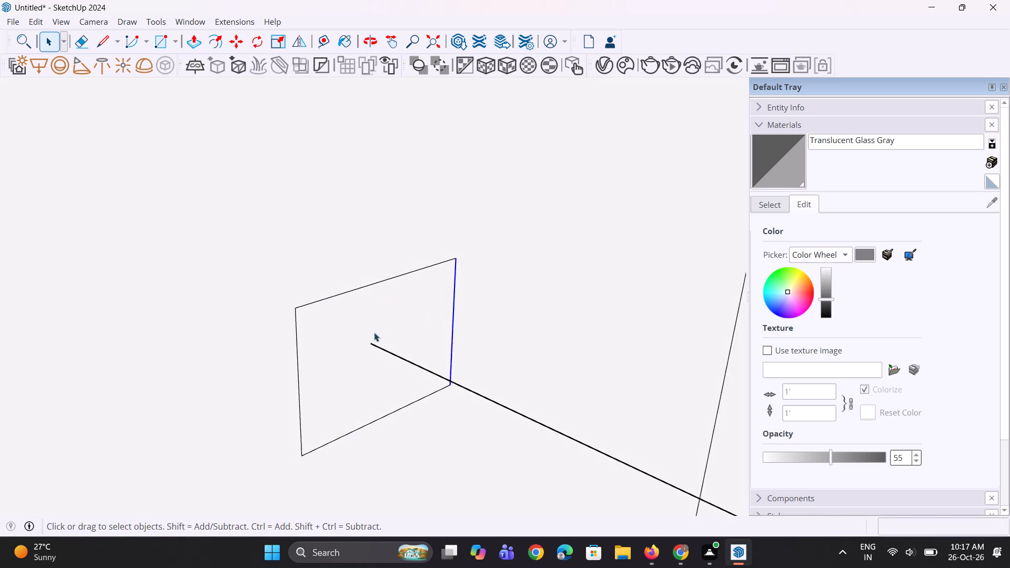
Move the rectangle's top edge straight up about 1/8" to heighten it above the rail's end.
{"action": "scroll", "coordinate": [343, 346], "scroll_direction": "down", "scroll_amount": 10}
{"action": "middle_click_drag", "start_coordinate": [373, 384], "coordinate": [419, 376]}
{"action": "scroll", "coordinate": [297, 309], "scroll_direction": "up", "scroll_amount": 3}
{"action": "scroll", "coordinate": [346, 320], "scroll_direction": "up", "scroll_amount": 1}
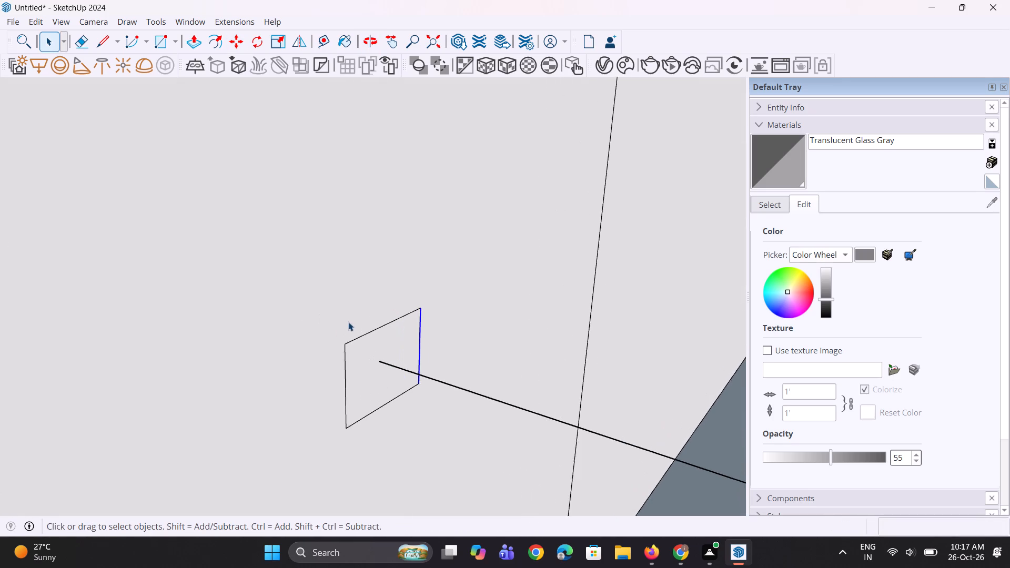
{"action": "scroll", "coordinate": [348, 322], "scroll_direction": "up", "scroll_amount": 1}
{"action": "left_click", "coordinate": [351, 343]}
{"action": "scroll", "coordinate": [349, 343], "scroll_direction": "up", "scroll_amount": 3}
{"action": "key", "text": "m"}
{"action": "scroll", "coordinate": [337, 339], "scroll_direction": "up", "scroll_amount": 2}
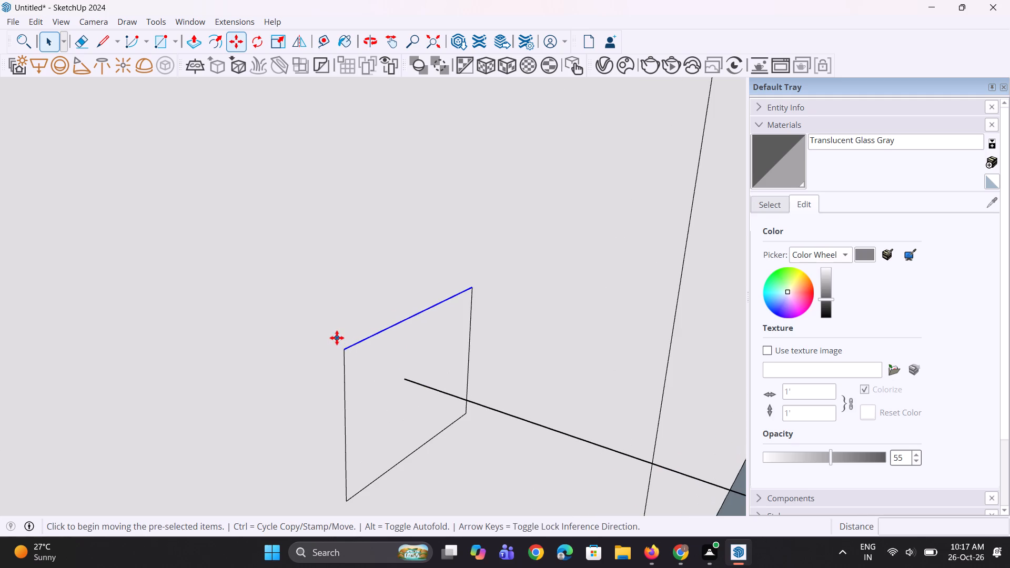
{"action": "left_click", "coordinate": [341, 354]}
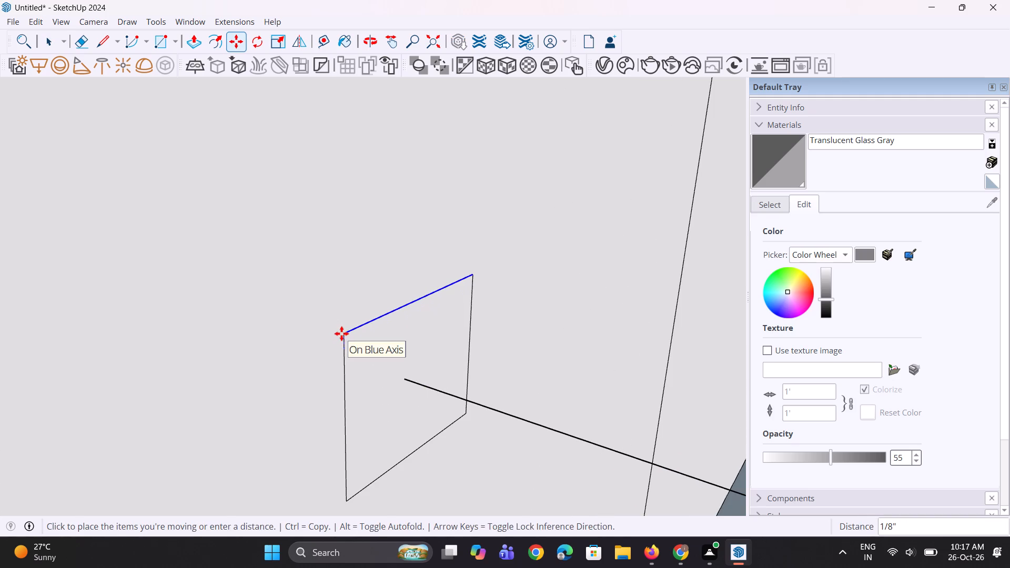
{"action": "left_click", "coordinate": [341, 333]}
{"action": "key", "text": "space"}
Move the rectangle's bottom edge down about 3/16" below the rail's end.
{"action": "left_click", "coordinate": [381, 478]}
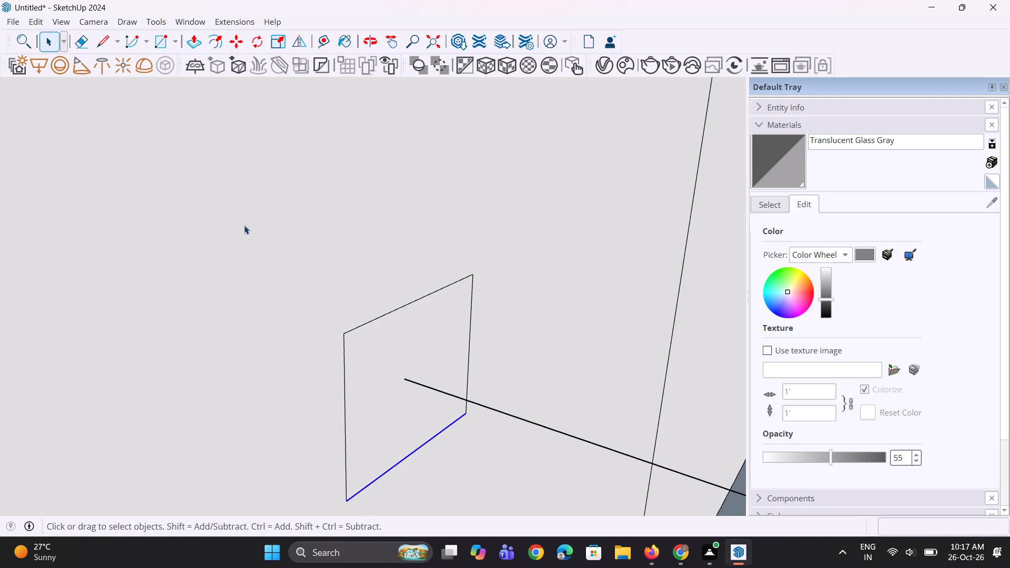
{"action": "scroll", "coordinate": [244, 225], "scroll_direction": "down", "scroll_amount": 4}
{"action": "scroll", "coordinate": [315, 411], "scroll_direction": "up", "scroll_amount": 7}
{"action": "key", "text": "m"}
{"action": "scroll", "coordinate": [317, 463], "scroll_direction": "up", "scroll_amount": 3}
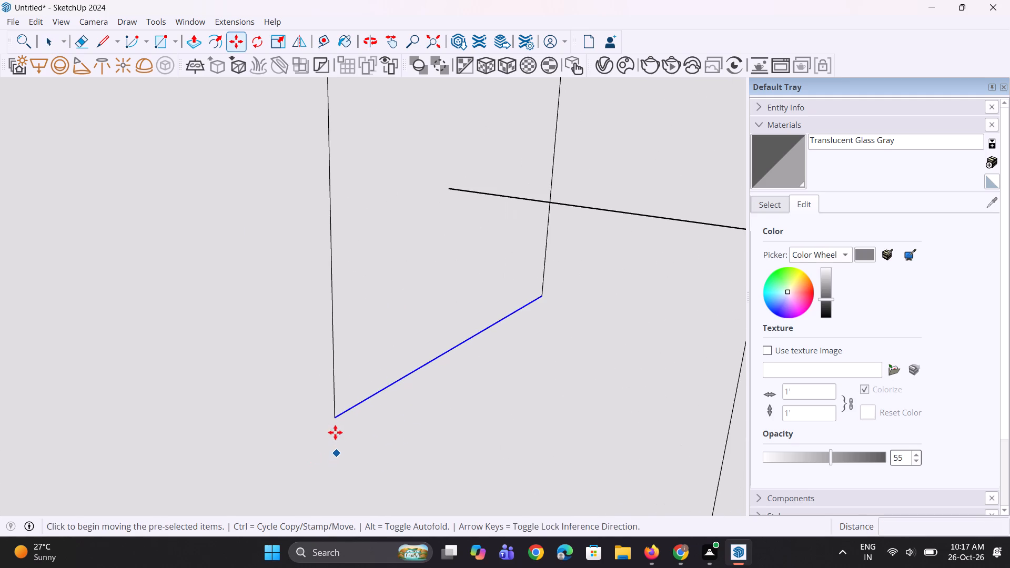
{"action": "left_click", "coordinate": [334, 420]}
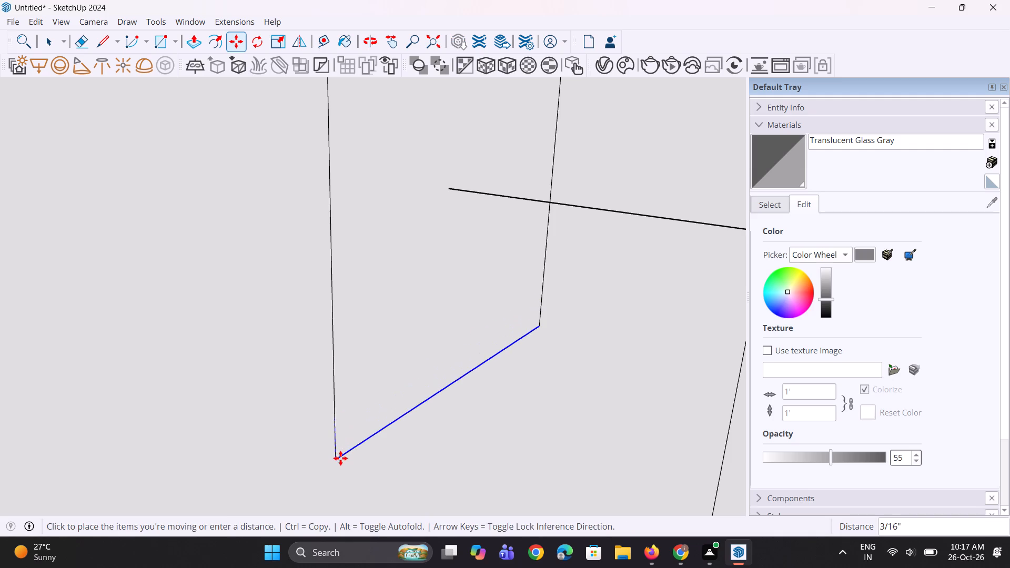
{"action": "left_click", "coordinate": [340, 458]}
{"action": "scroll", "coordinate": [175, 403], "scroll_direction": "down", "scroll_amount": 11}
{"action": "key", "text": "space"}
{"action": "key", "text": "space"}
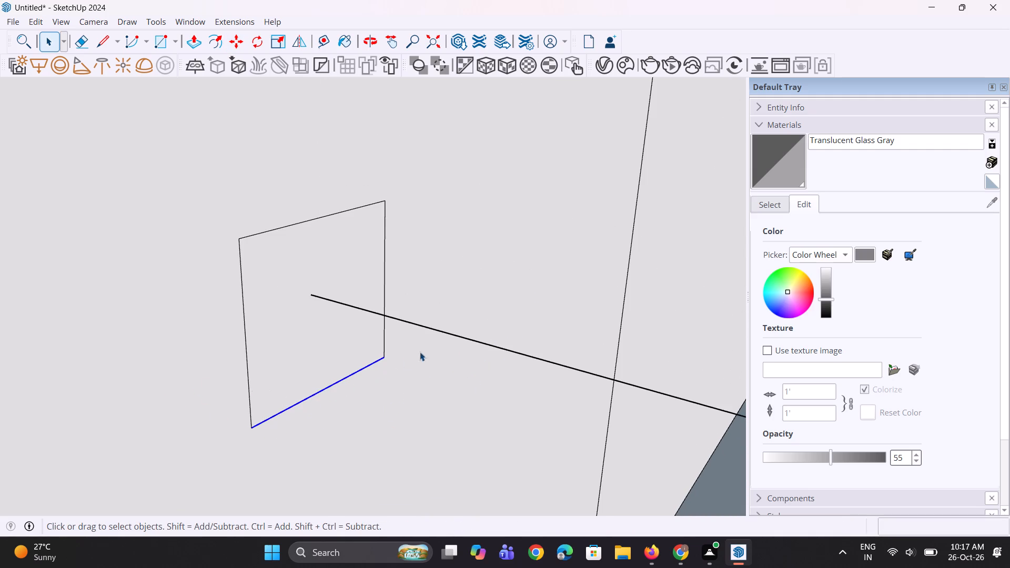
Copy the rectangular rail profile face vertically up at about 8 7/16" spacing, two copies, onto the middle and top rail ends.
{"action": "left_click_drag", "start_coordinate": [263, 328], "coordinate": [263, 334]}
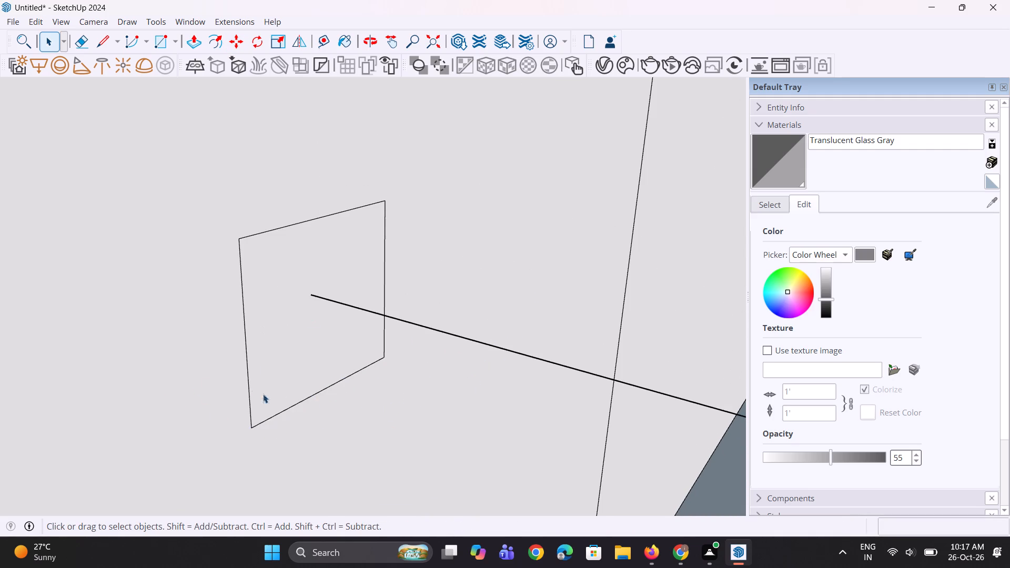
{"action": "scroll", "coordinate": [261, 403], "scroll_direction": "down", "scroll_amount": 6}
{"action": "left_click", "coordinate": [267, 379]}
{"action": "scroll", "coordinate": [279, 399], "scroll_direction": "down", "scroll_amount": 9}
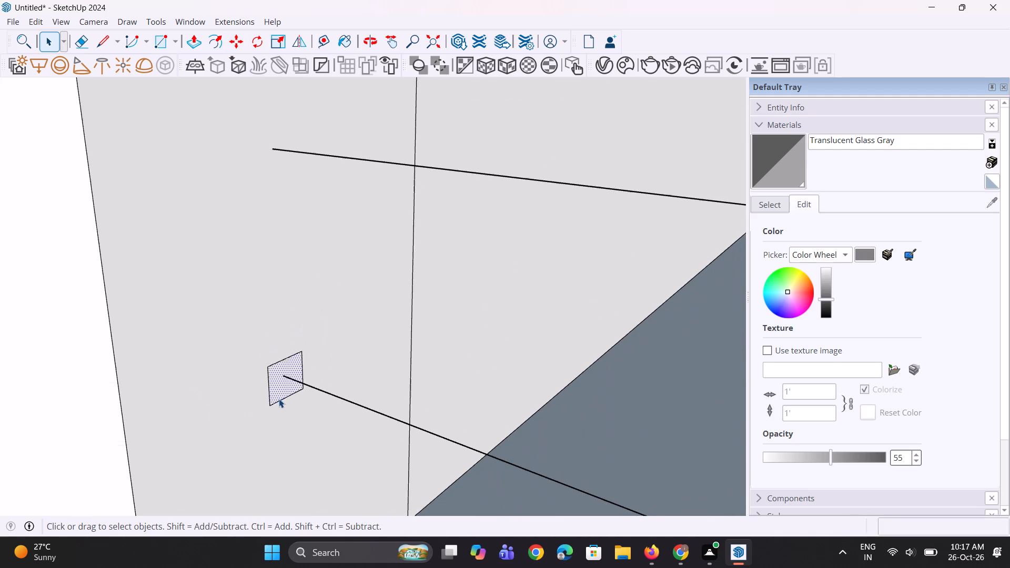
{"action": "scroll", "coordinate": [279, 399], "scroll_direction": "down", "scroll_amount": 6}
{"action": "key", "text": "m"}
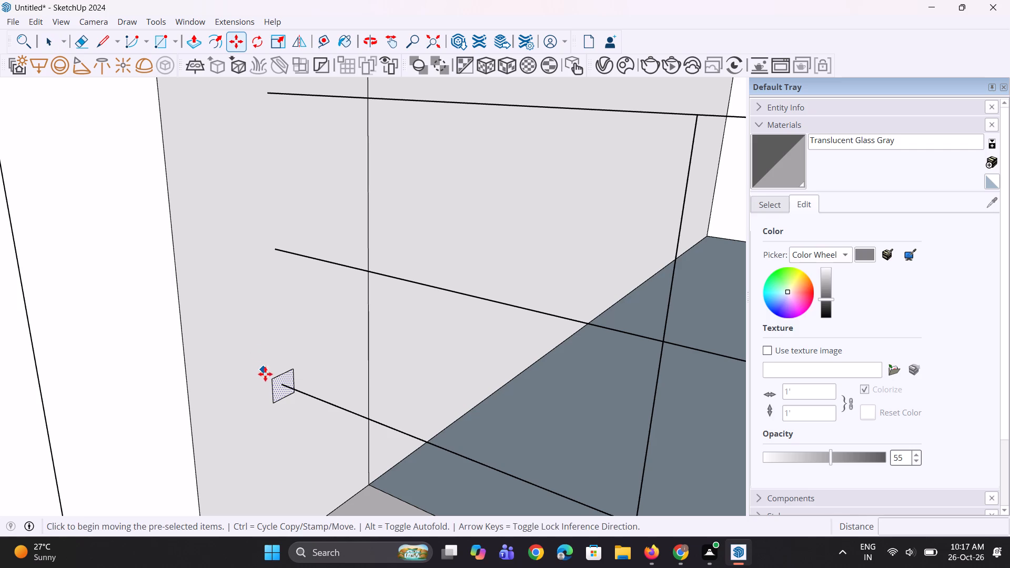
{"action": "left_click", "coordinate": [270, 384]}
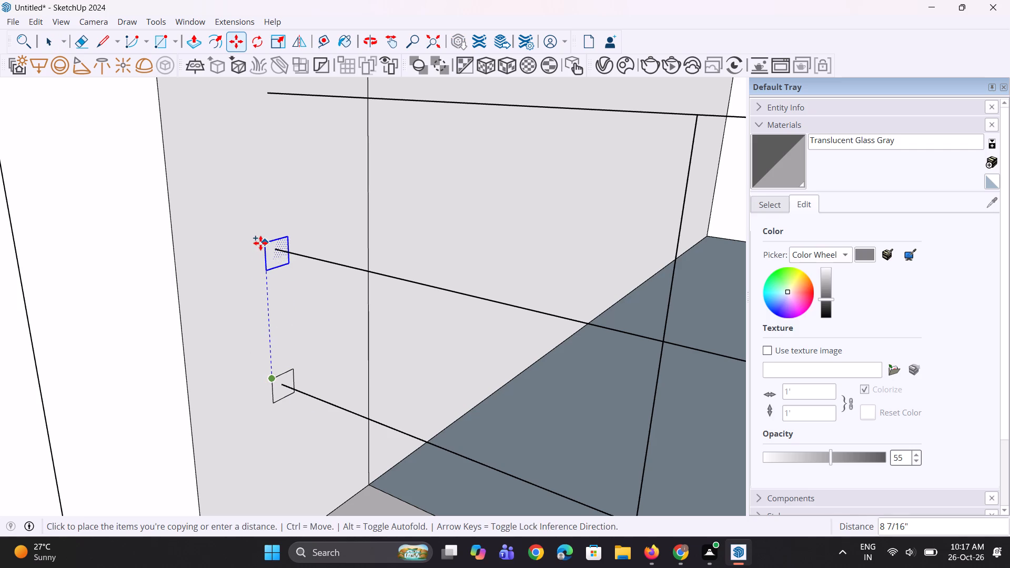
{"action": "left_click", "coordinate": [260, 243]}
{"action": "type", "text": "*2"}
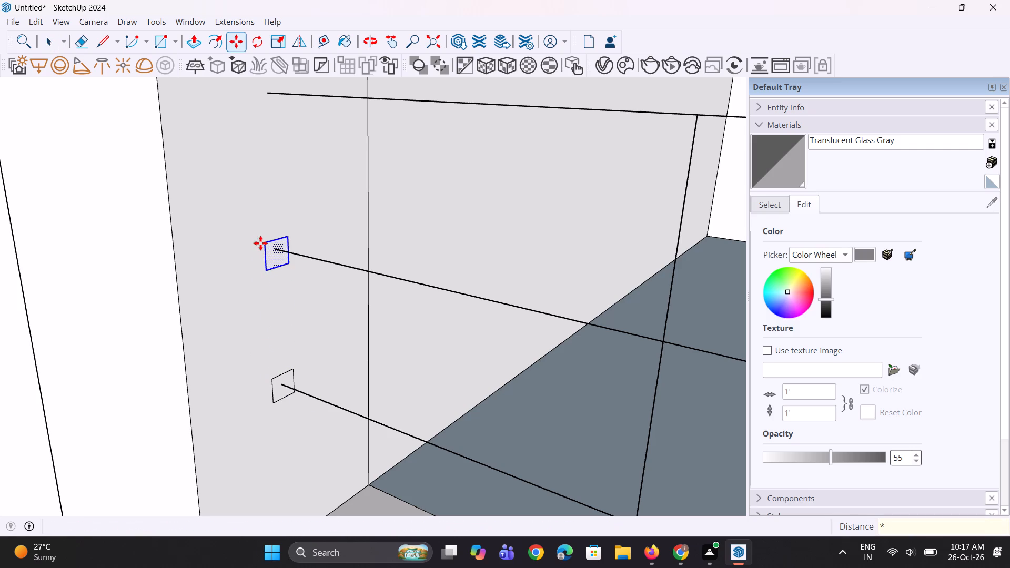
{"action": "key", "text": "Return"}
{"action": "scroll", "coordinate": [730, 267], "scroll_direction": "down", "scroll_amount": 11}
{"action": "scroll", "coordinate": [0, 229], "scroll_direction": "down", "scroll_amount": 10}
{"action": "key", "text": "space"}
Copy the lowest rail's profile face down about 16' 3" onto the lowest rail's end in the bay directly below.
{"action": "scroll", "coordinate": [194, 261], "scroll_direction": "up", "scroll_amount": 5}
{"action": "key", "text": "space"}
{"action": "key", "text": "space"}
{"action": "scroll", "coordinate": [85, 261], "scroll_direction": "up", "scroll_amount": 11}
{"action": "middle_click_drag", "start_coordinate": [77, 275], "coordinate": [136, 256]}
{"action": "scroll", "coordinate": [129, 217], "scroll_direction": "up", "scroll_amount": 5}
{"action": "scroll", "coordinate": [109, 161], "scroll_direction": "up", "scroll_amount": 8}
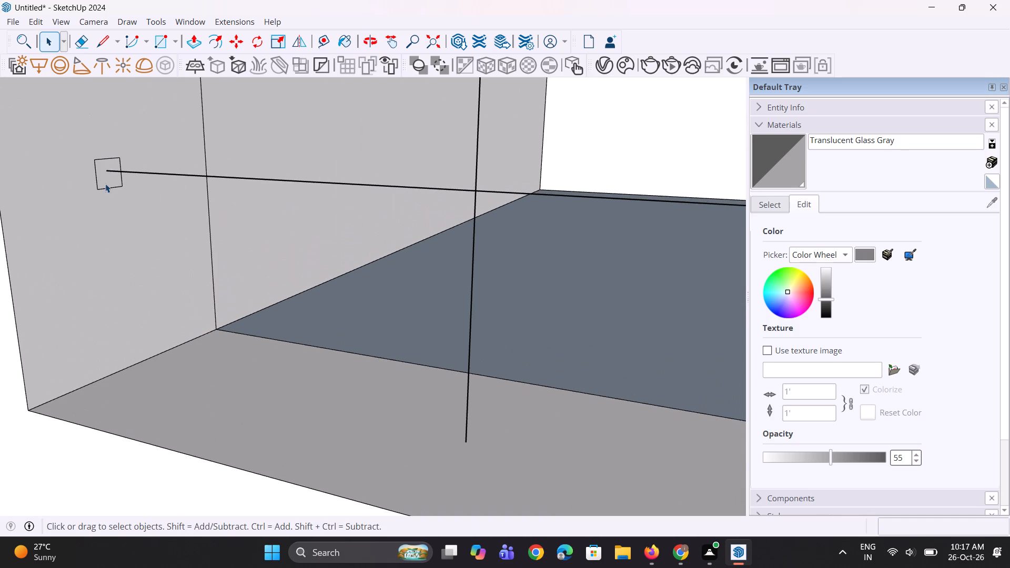
{"action": "left_click", "coordinate": [105, 177]}
{"action": "scroll", "coordinate": [76, 186], "scroll_direction": "up", "scroll_amount": 3}
{"action": "key", "text": "m"}
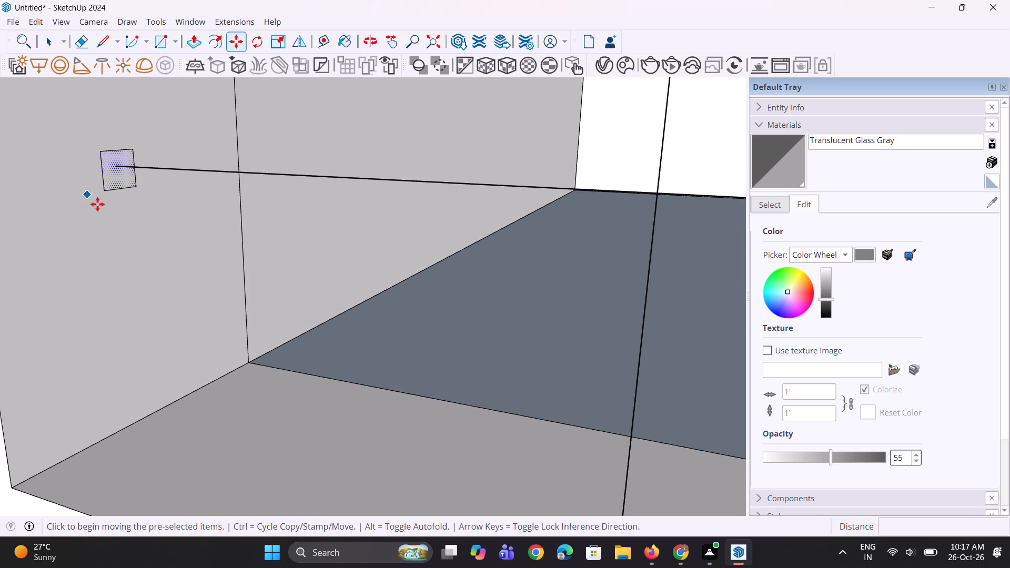
{"action": "left_click", "coordinate": [105, 191]}
{"action": "scroll", "coordinate": [111, 242], "scroll_direction": "down", "scroll_amount": 15}
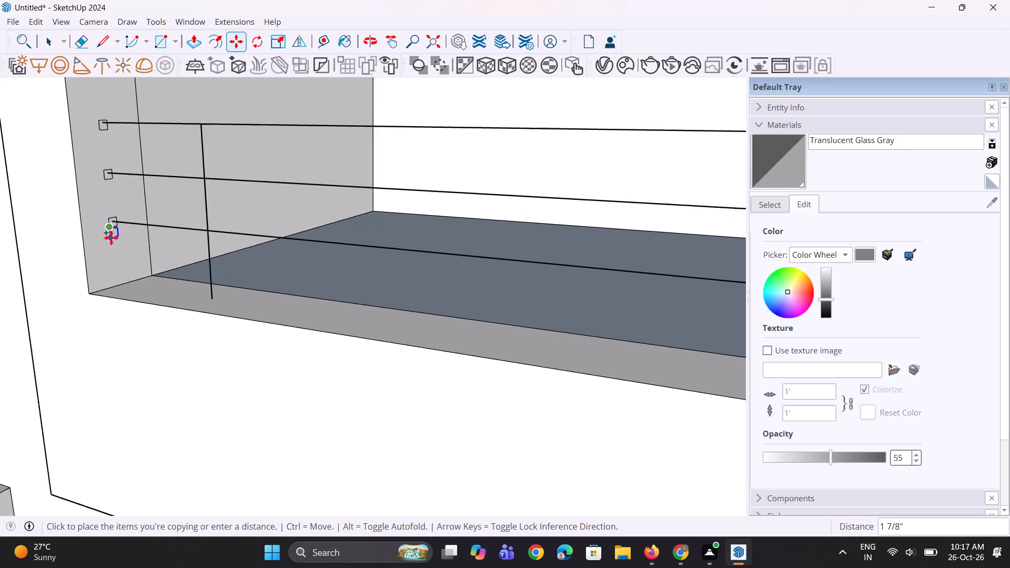
{"action": "scroll", "coordinate": [111, 238], "scroll_direction": "down", "scroll_amount": 19}
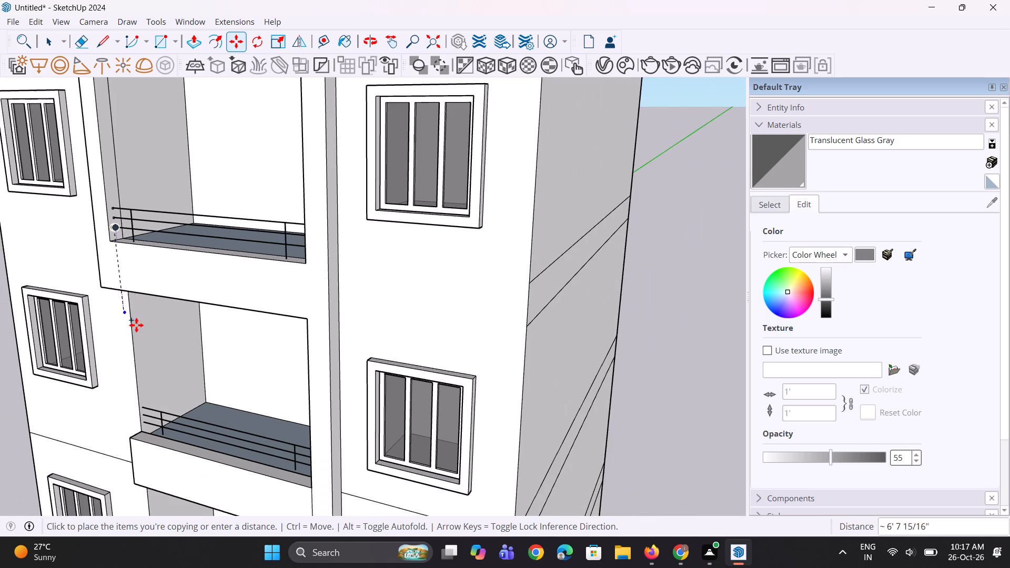
{"action": "scroll", "coordinate": [149, 413], "scroll_direction": "up", "scroll_amount": 15}
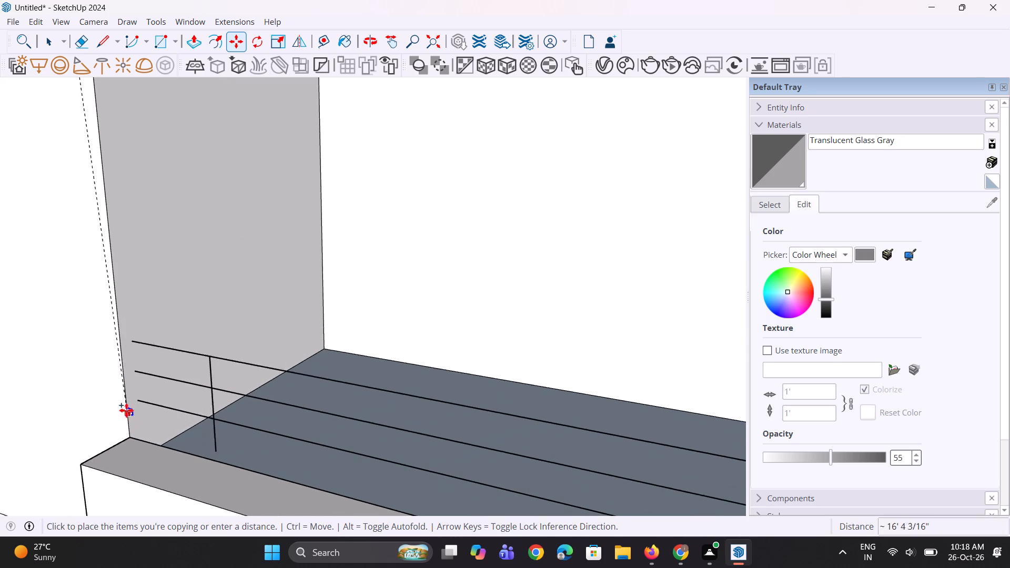
{"action": "scroll", "coordinate": [90, 382], "scroll_direction": "up", "scroll_amount": 1}
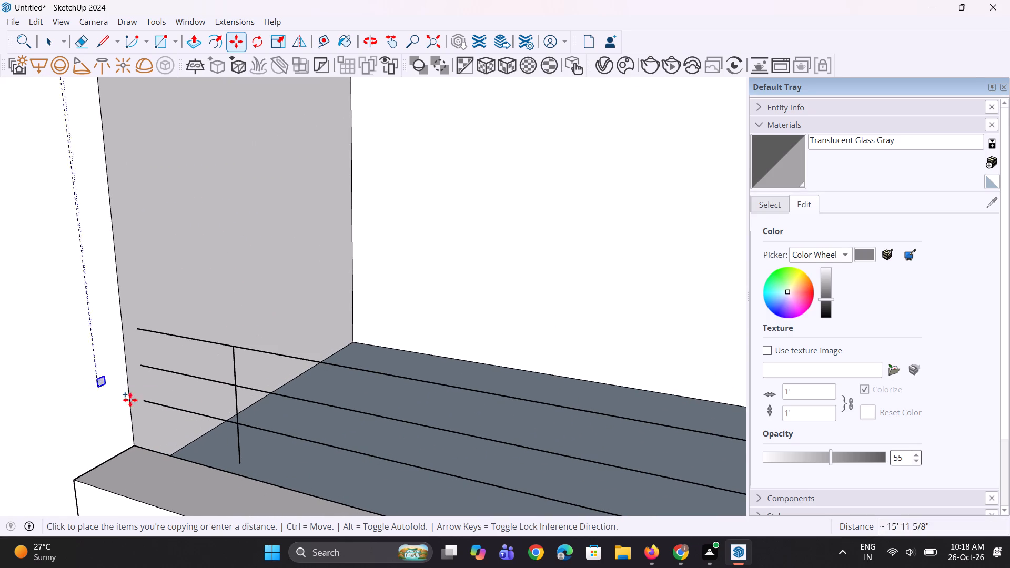
{"action": "scroll", "coordinate": [138, 404], "scroll_direction": "up", "scroll_amount": 10}
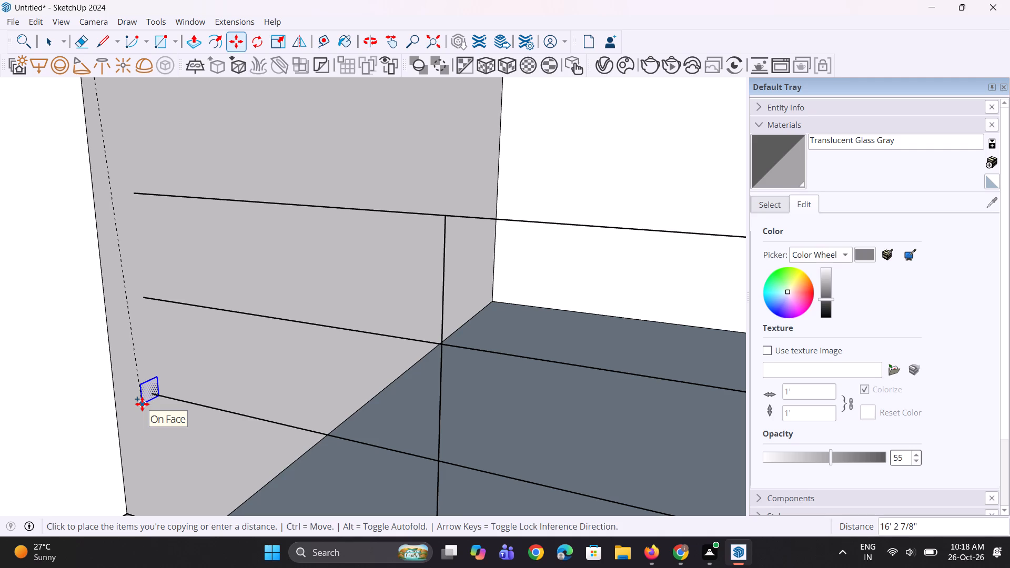
{"action": "scroll", "coordinate": [142, 403], "scroll_direction": "up", "scroll_amount": 6}
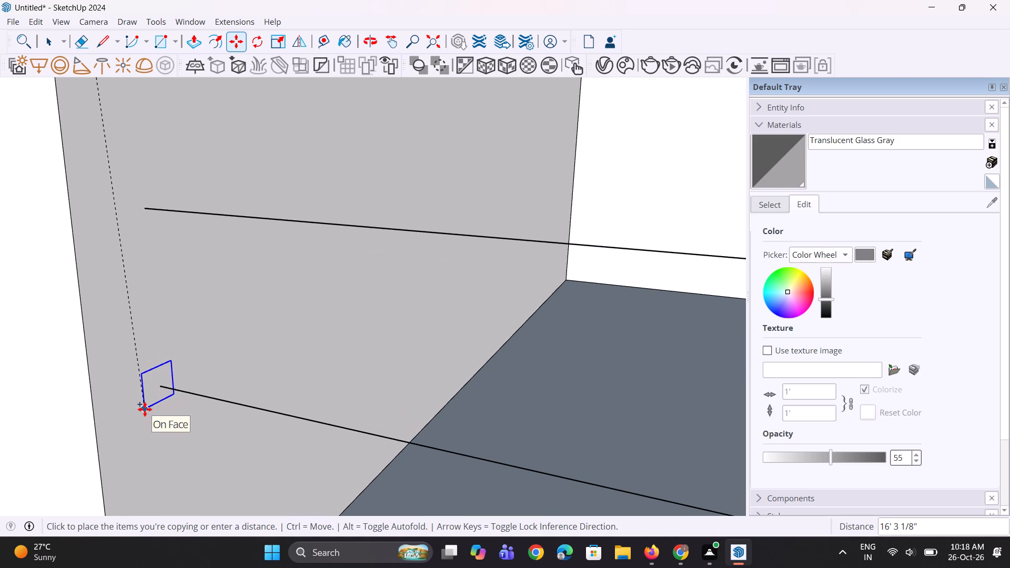
{"action": "left_click", "coordinate": [147, 411]}
{"action": "scroll", "coordinate": [176, 430], "scroll_direction": "down", "scroll_amount": 11}
Copy the lowest rail's profile face vertically up at about 8 1/16" spacing, two copies, onto the middle and top rail ends.
{"action": "middle_click_drag", "start_coordinate": [171, 426], "coordinate": [133, 418]}
{"action": "scroll", "coordinate": [153, 415], "scroll_direction": "up", "scroll_amount": 2}
{"action": "key", "text": "m"}
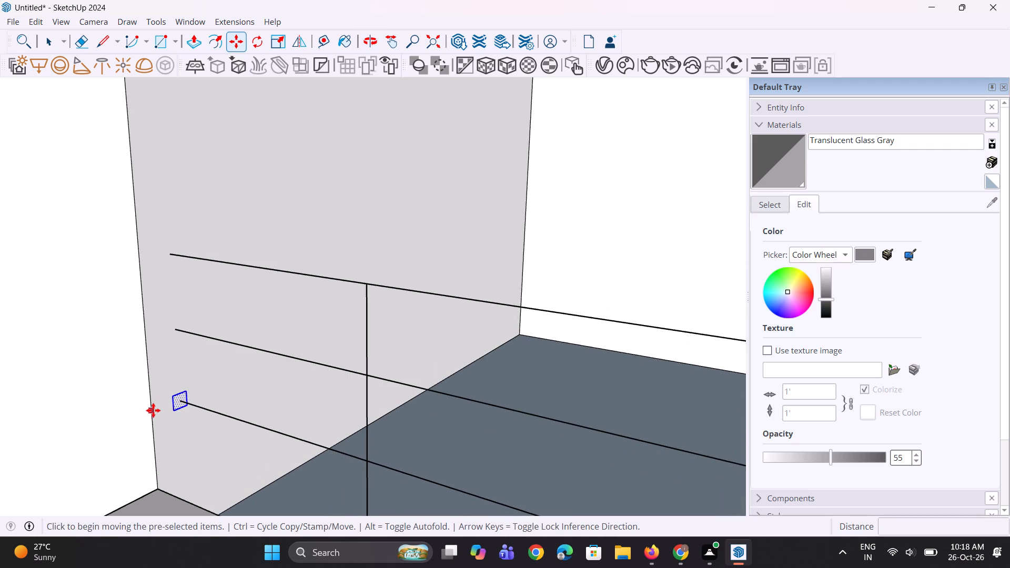
{"action": "scroll", "coordinate": [171, 423], "scroll_direction": "up", "scroll_amount": 9}
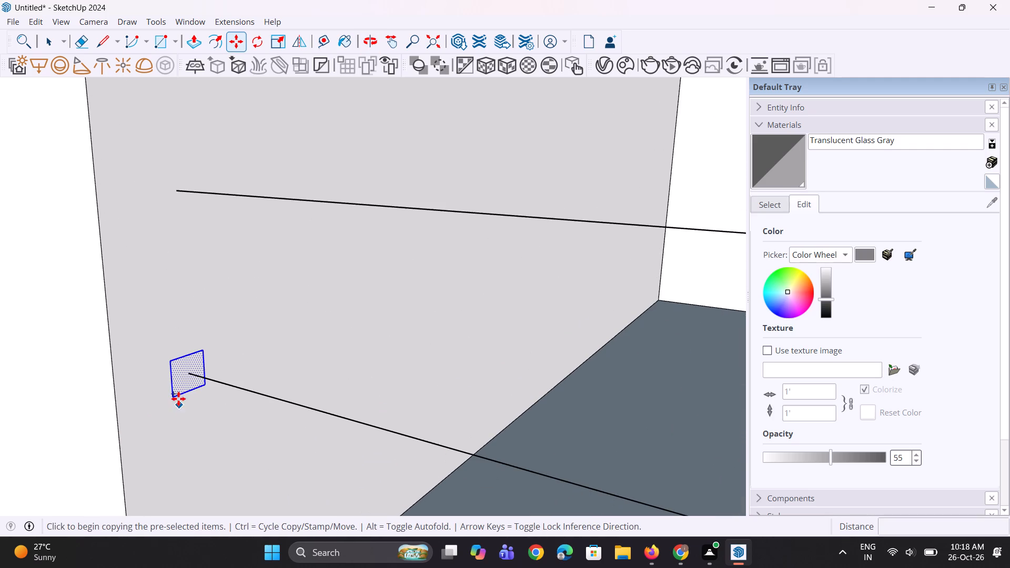
{"action": "left_click", "coordinate": [174, 398]}
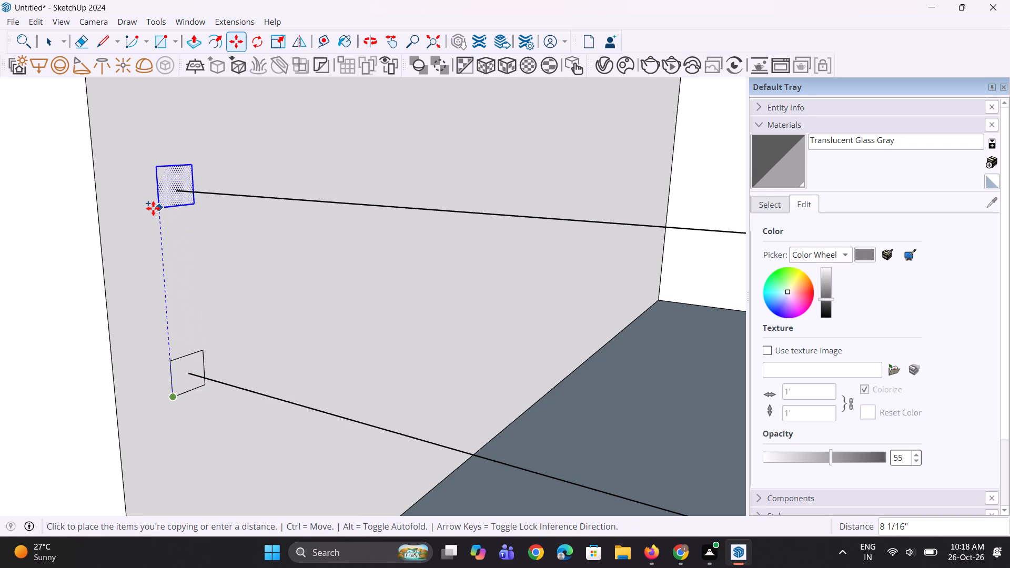
{"action": "left_click", "coordinate": [153, 208]}
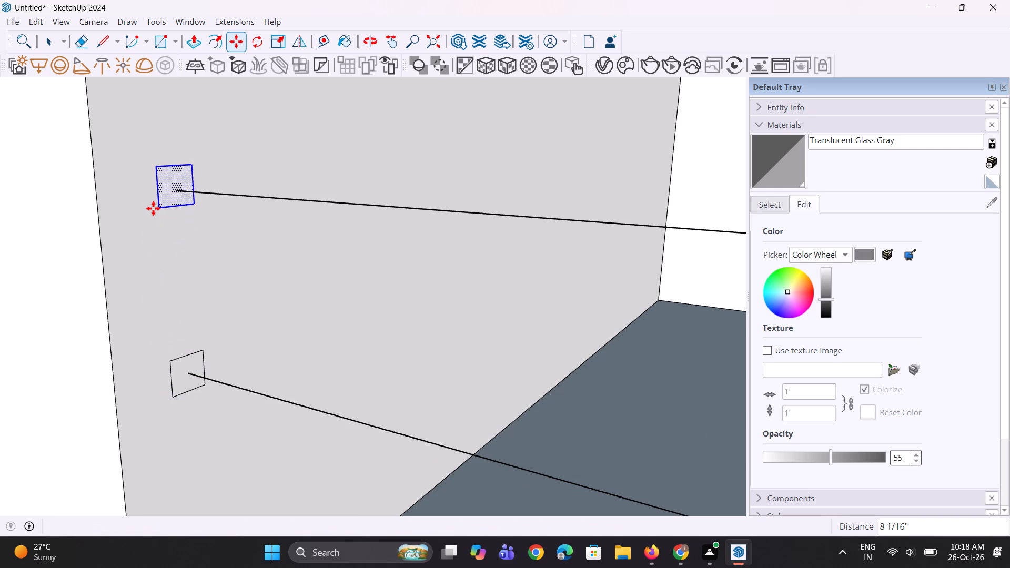
{"action": "type", "text": "*2"}
{"action": "key", "text": "Return"}
Move the top rail's profile face down about 7/16" to centre it on the rail's end.
{"action": "scroll", "coordinate": [178, 329], "scroll_direction": "down", "scroll_amount": 4}
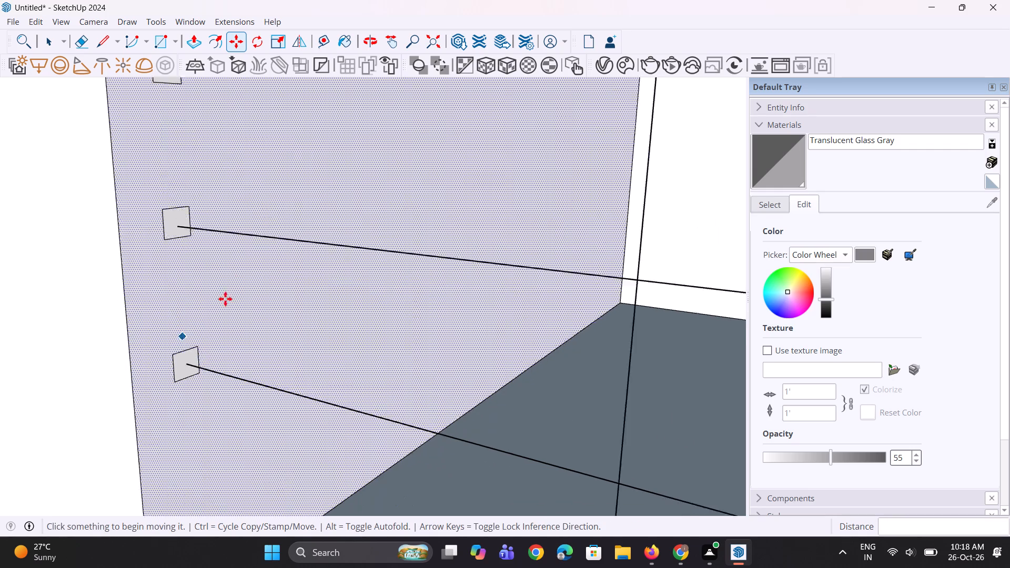
{"action": "scroll", "coordinate": [225, 299], "scroll_direction": "down", "scroll_amount": 7}
{"action": "middle_click_drag", "start_coordinate": [252, 263], "coordinate": [213, 248]}
{"action": "scroll", "coordinate": [227, 174], "scroll_direction": "up", "scroll_amount": 4}
{"action": "key", "text": "space"}
{"action": "scroll", "coordinate": [226, 170], "scroll_direction": "up", "scroll_amount": 4}
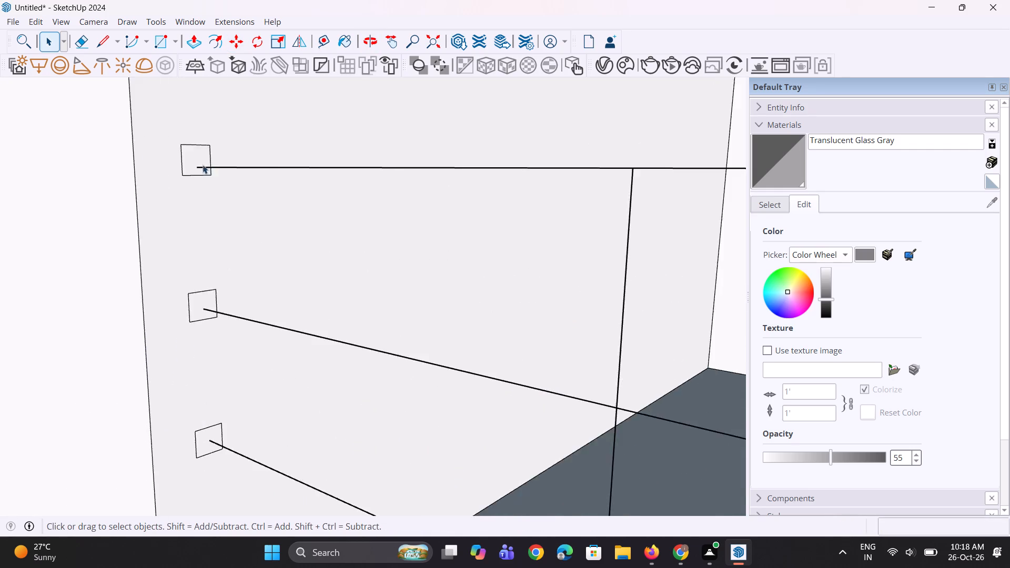
{"action": "key", "text": "space"}
{"action": "scroll", "coordinate": [203, 165], "scroll_direction": "up", "scroll_amount": 7}
{"action": "key", "text": "space"}
{"action": "left_click", "coordinate": [193, 155]}
{"action": "scroll", "coordinate": [187, 162], "scroll_direction": "up", "scroll_amount": 4}
{"action": "key", "text": "m"}
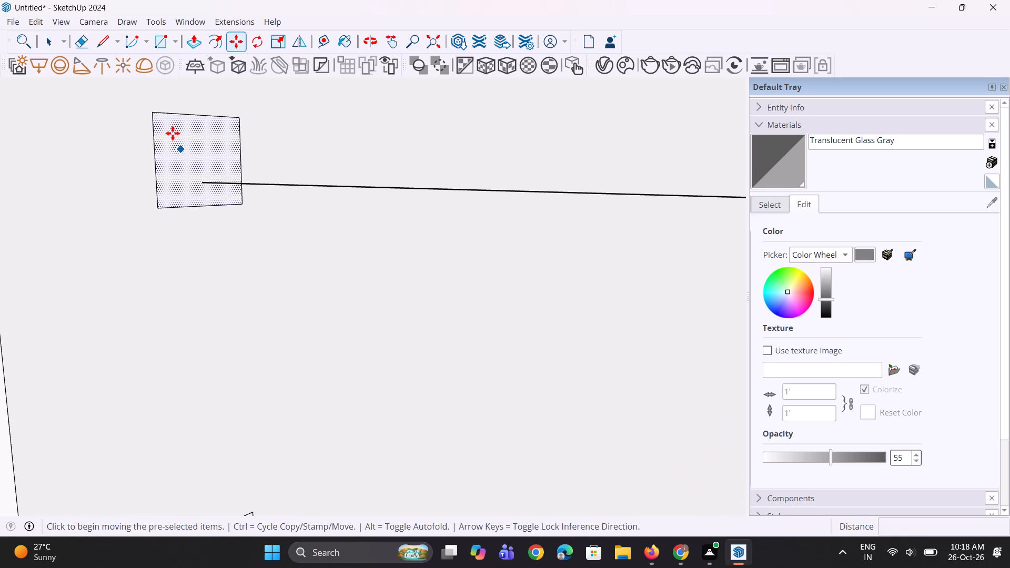
{"action": "left_click", "coordinate": [149, 113]}
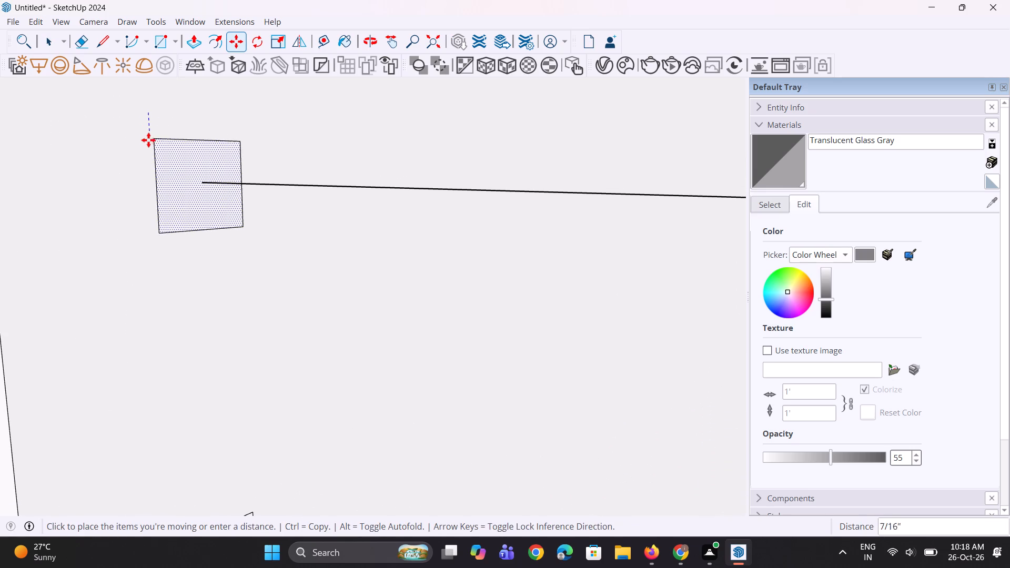
{"action": "left_click", "coordinate": [148, 143]}
{"action": "scroll", "coordinate": [159, 153], "scroll_direction": "down", "scroll_amount": 5}
{"action": "key", "text": "space"}
{"action": "key", "text": "space"}
Move the middle rail's profile face slightly down to centre it on the rail's end.
{"action": "scroll", "coordinate": [166, 150], "scroll_direction": "down", "scroll_amount": 5}
{"action": "scroll", "coordinate": [208, 337], "scroll_direction": "up", "scroll_amount": 4}
{"action": "middle_click_drag", "start_coordinate": [183, 346], "coordinate": [167, 333]}
{"action": "left_click", "coordinate": [163, 335]}
{"action": "scroll", "coordinate": [163, 335], "scroll_direction": "up", "scroll_amount": 6}
{"action": "key", "text": "m"}
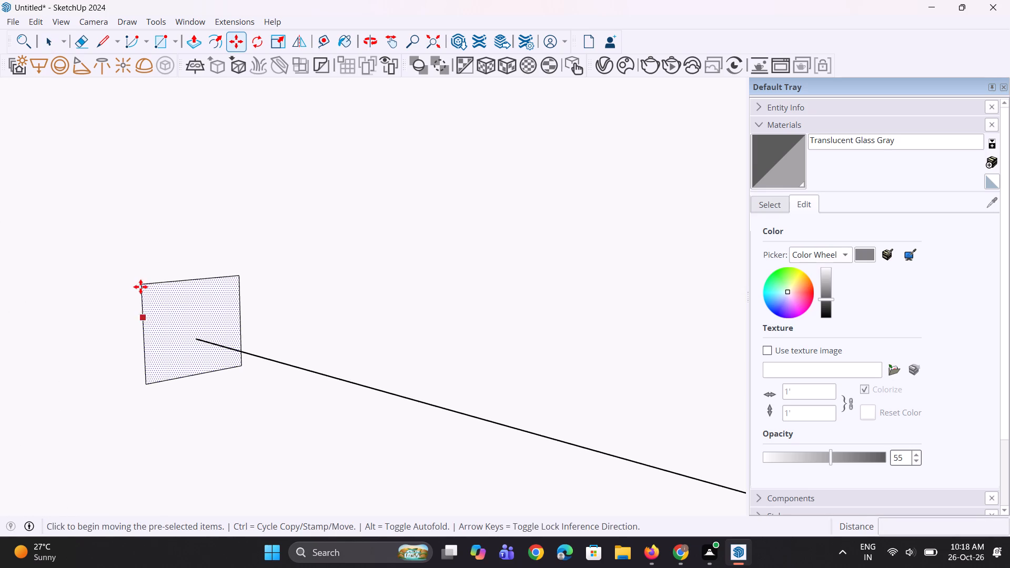
{"action": "left_click", "coordinate": [140, 282]}
{"action": "left_click", "coordinate": [142, 303]}
{"action": "scroll", "coordinate": [243, 287], "scroll_direction": "down", "scroll_amount": 11}
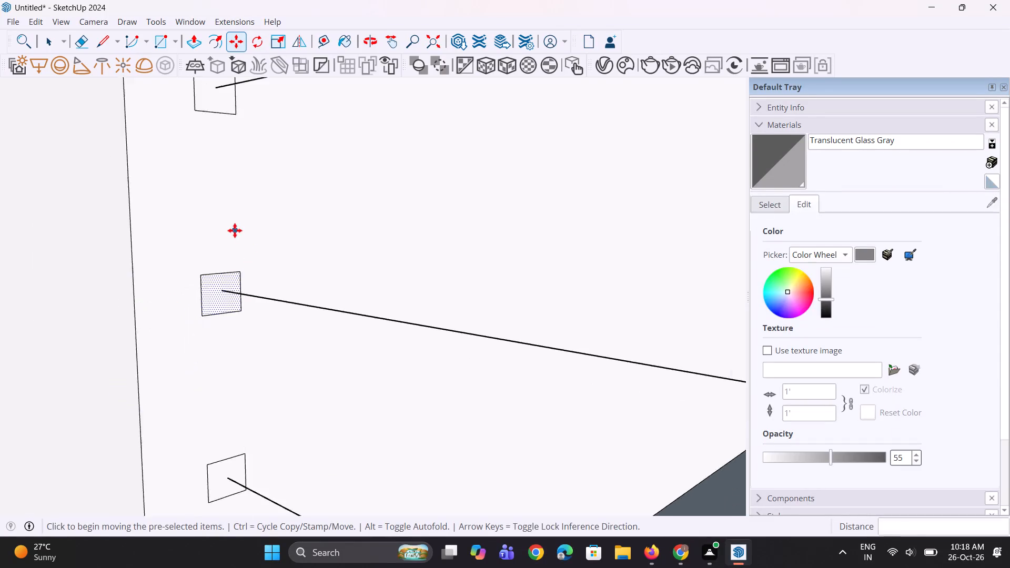
{"action": "key", "text": "space"}
{"action": "key", "text": "space"}
Copy the lowest rail's profile face down about 16' 9" onto the lowest rail's end in the bay directly below.
{"action": "scroll", "coordinate": [231, 221], "scroll_direction": "down", "scroll_amount": 3}
{"action": "scroll", "coordinate": [215, 410], "scroll_direction": "up", "scroll_amount": 3}
{"action": "left_click", "coordinate": [228, 380]}
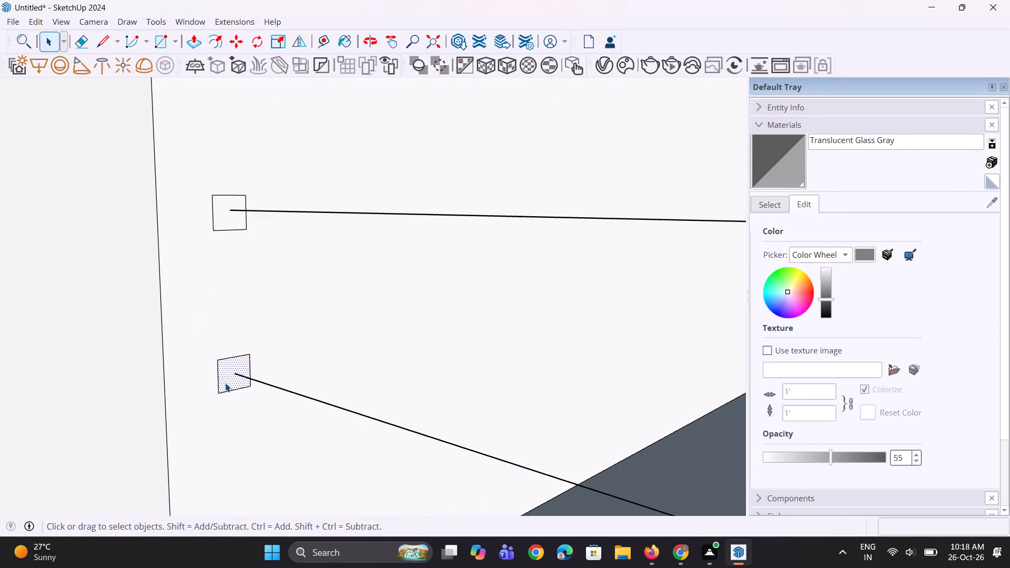
{"action": "key", "text": "m"}
{"action": "left_click", "coordinate": [224, 391]}
{"action": "scroll", "coordinate": [241, 315], "scroll_direction": "down", "scroll_amount": 6}
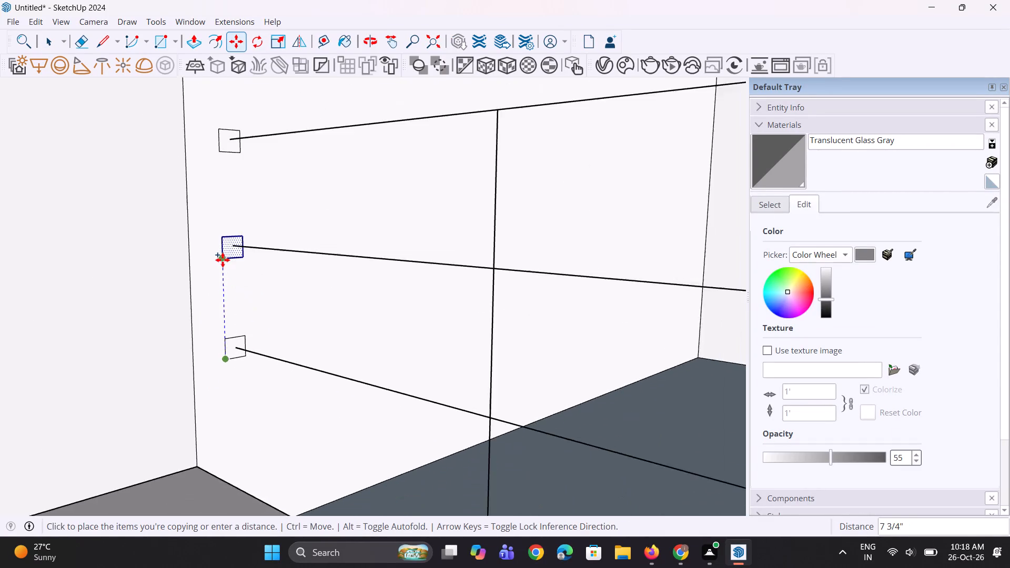
{"action": "scroll", "coordinate": [223, 260], "scroll_direction": "down", "scroll_amount": 20}
{"action": "scroll", "coordinate": [188, 162], "scroll_direction": "down", "scroll_amount": 7}
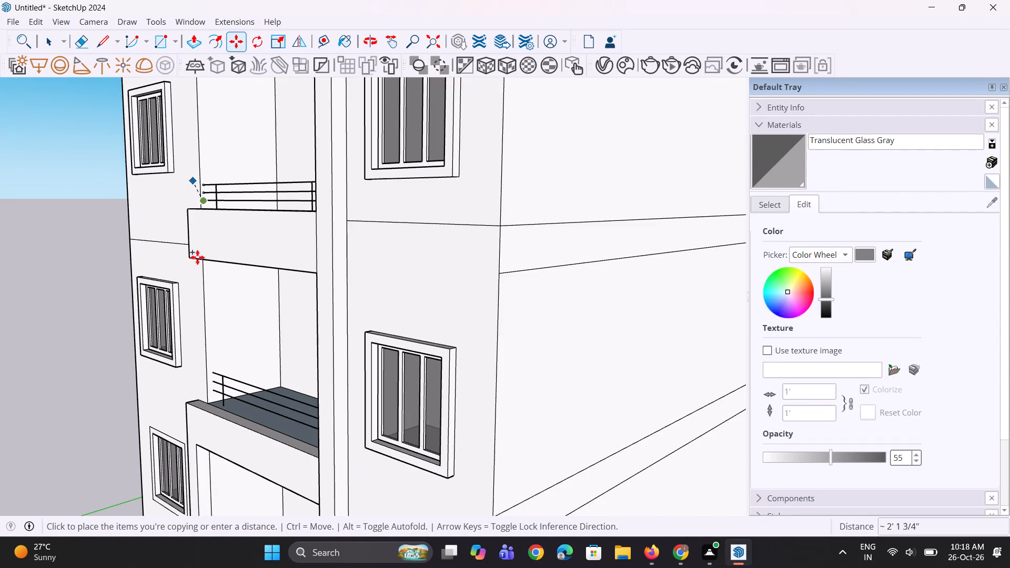
{"action": "scroll", "coordinate": [208, 359], "scroll_direction": "up", "scroll_amount": 5}
{"action": "scroll", "coordinate": [230, 457], "scroll_direction": "up", "scroll_amount": 4}
{"action": "scroll", "coordinate": [200, 383], "scroll_direction": "up", "scroll_amount": 11}
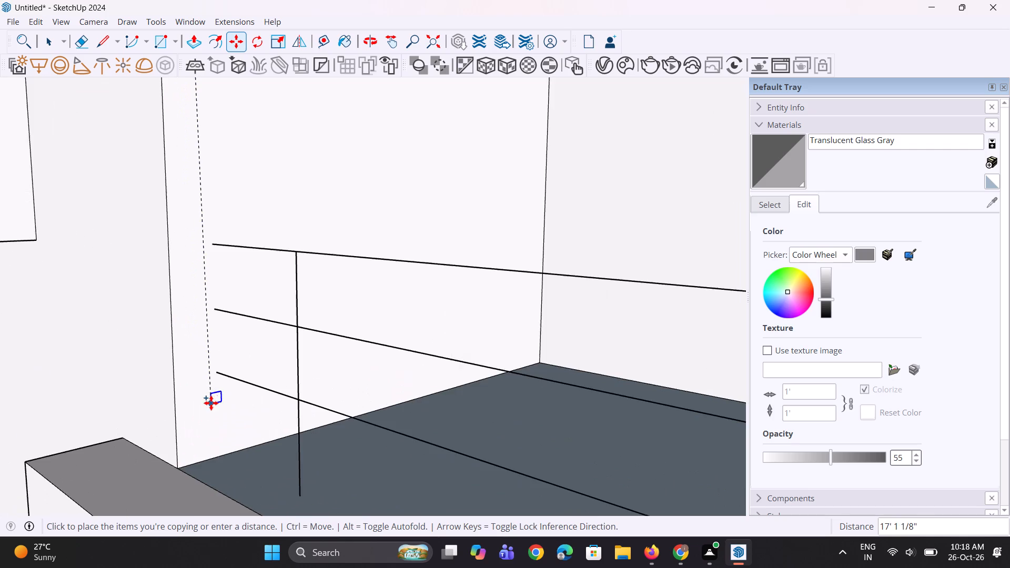
{"action": "scroll", "coordinate": [211, 397], "scroll_direction": "up", "scroll_amount": 8}
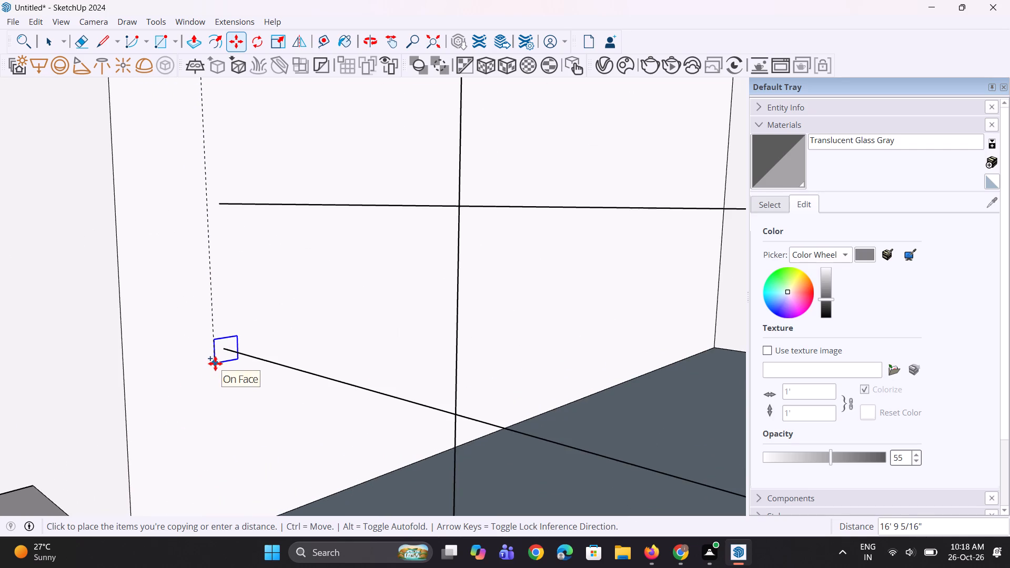
{"action": "left_click", "coordinate": [215, 363]}
Copy this bay's lowest rail profile face vertically up as two equally spaced copies for the middle and top rail ends.
{"action": "scroll", "coordinate": [221, 402], "scroll_direction": "up", "scroll_amount": 1}
{"action": "middle_click_drag", "start_coordinate": [206, 397], "coordinate": [181, 391]}
{"action": "key", "text": "space"}
{"action": "key", "text": "space"}
{"action": "key", "text": "m"}
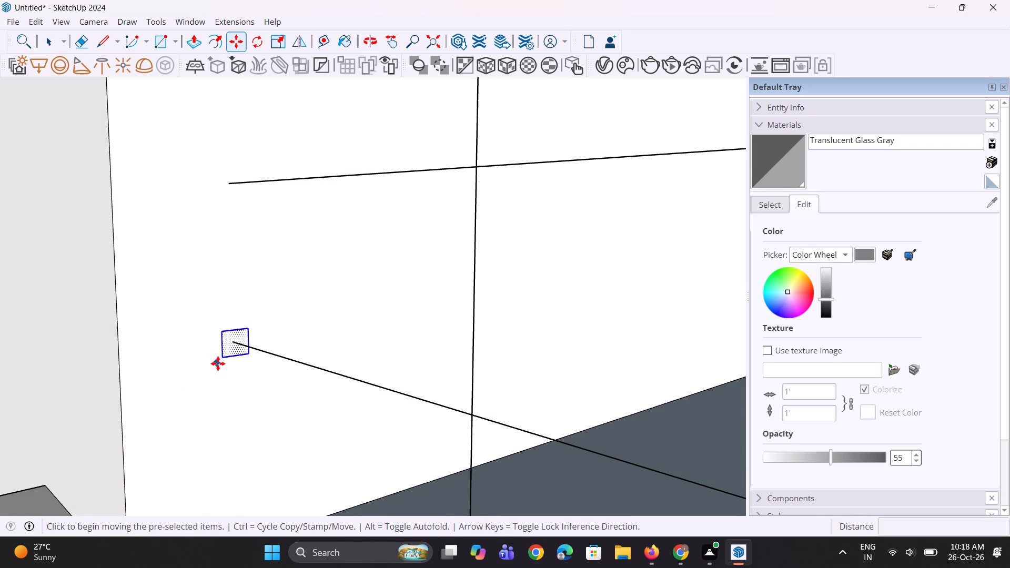
{"action": "left_click", "coordinate": [225, 360]}
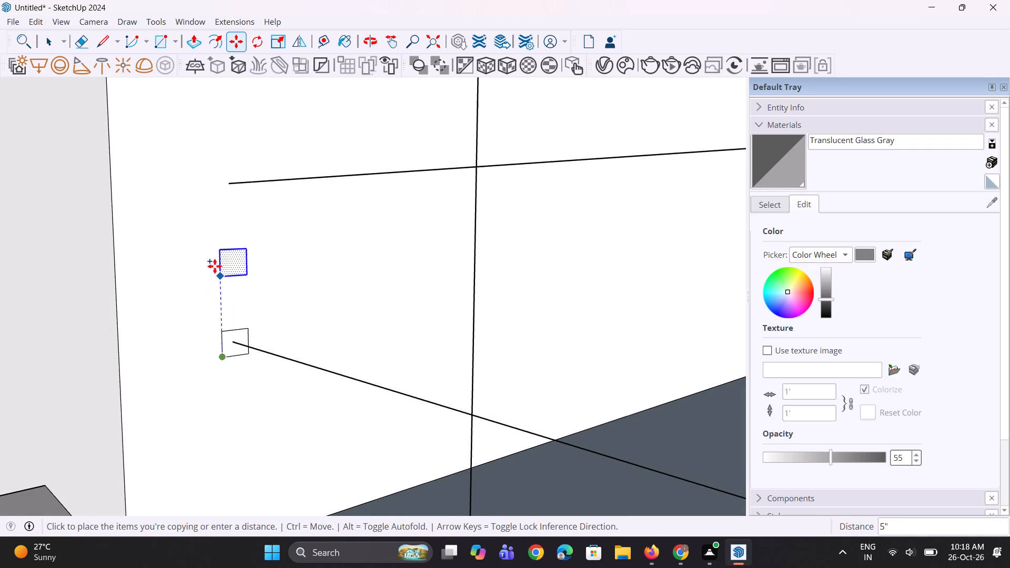
{"action": "left_click", "coordinate": [214, 202]}
{"action": "scroll", "coordinate": [219, 332], "scroll_direction": "down", "scroll_amount": 3}
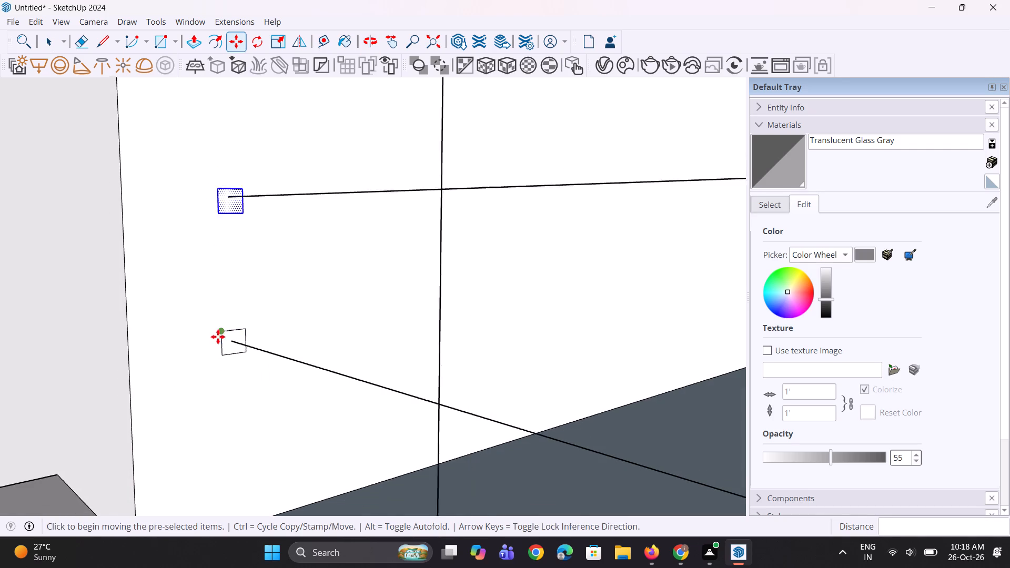
{"action": "scroll", "coordinate": [218, 337], "scroll_direction": "down", "scroll_amount": 7}
{"action": "scroll", "coordinate": [231, 239], "scroll_direction": "up", "scroll_amount": 4}
{"action": "type", "text": "*2"}
{"action": "key", "text": "Return"}
{"action": "key", "text": "space"}
Move the top rail's profile face up about 1/2" to centre it on the rail's end.
{"action": "scroll", "coordinate": [220, 224], "scroll_direction": "up", "scroll_amount": 7}
{"action": "key", "text": "space"}
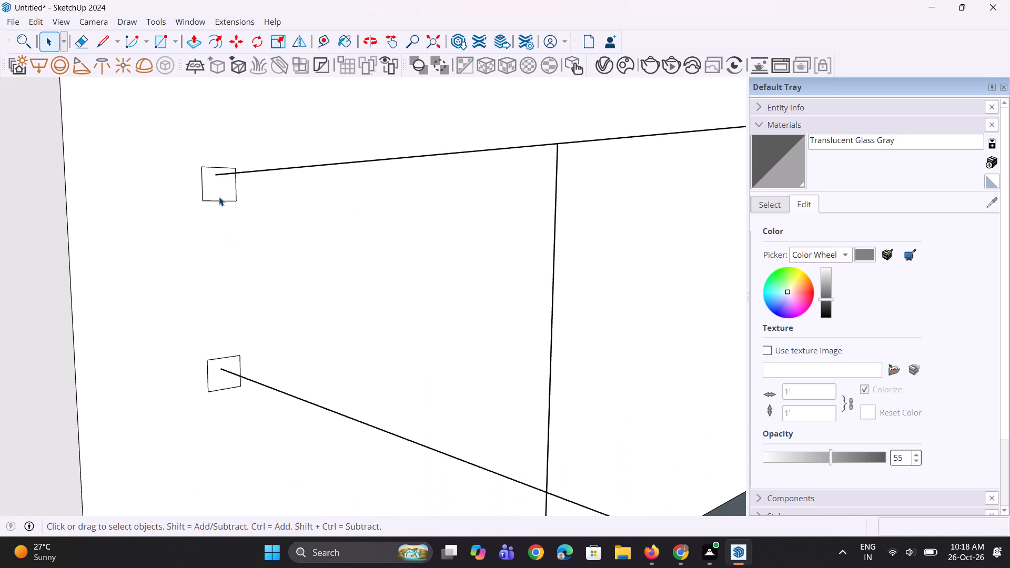
{"action": "left_click", "coordinate": [219, 197]}
{"action": "middle_click_drag", "start_coordinate": [219, 197], "coordinate": [205, 248]}
{"action": "scroll", "coordinate": [207, 184], "scroll_direction": "up", "scroll_amount": 3}
{"action": "key", "text": "m"}
{"action": "scroll", "coordinate": [203, 186], "scroll_direction": "up", "scroll_amount": 3}
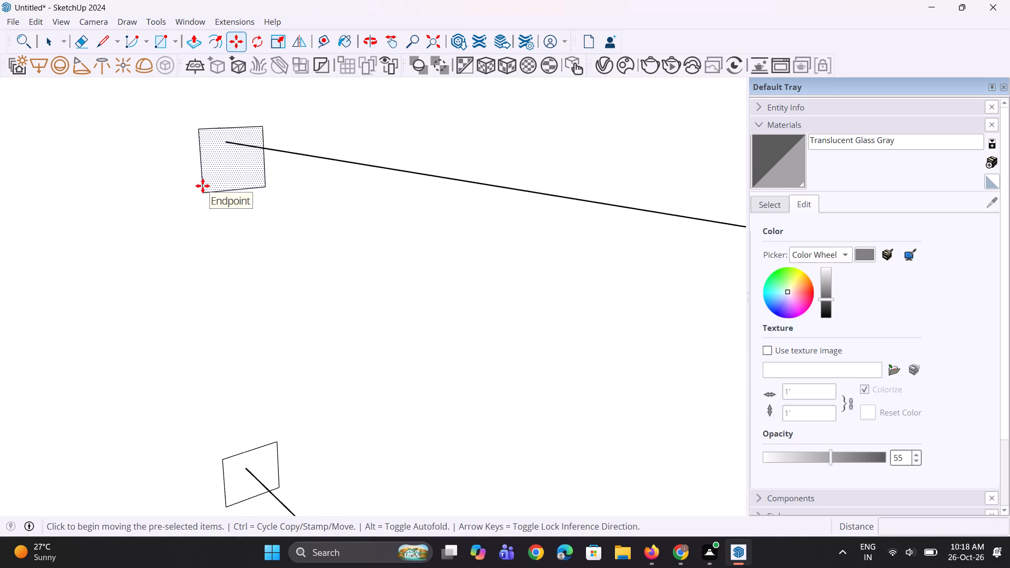
{"action": "left_click", "coordinate": [202, 198]}
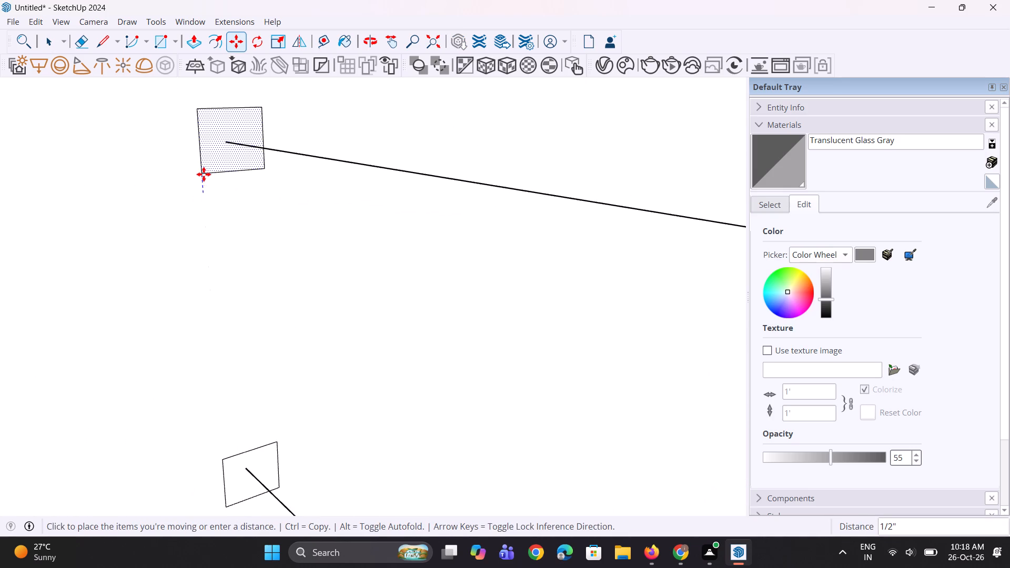
{"action": "left_click", "coordinate": [204, 174]}
{"action": "key", "text": "space"}
Move the middle rail's profile face up about 1/4" to centre it on the rail's end.
{"action": "scroll", "coordinate": [214, 190], "scroll_direction": "down", "scroll_amount": 14}
{"action": "scroll", "coordinate": [205, 248], "scroll_direction": "up", "scroll_amount": 4}
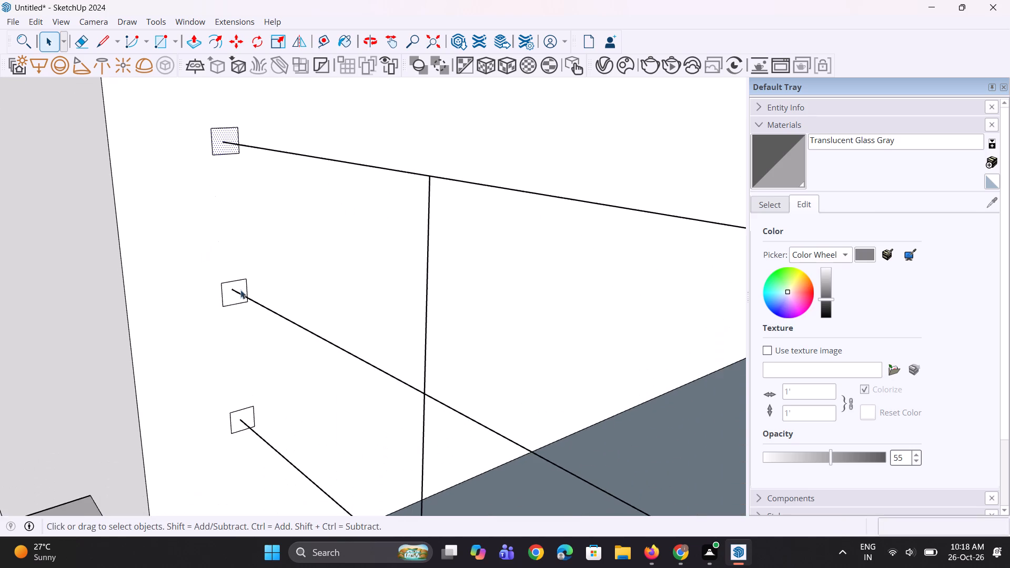
{"action": "scroll", "coordinate": [240, 290], "scroll_direction": "up", "scroll_amount": 4}
{"action": "left_click", "coordinate": [231, 303]}
{"action": "scroll", "coordinate": [228, 334], "scroll_direction": "up", "scroll_amount": 1}
{"action": "middle_click_drag", "start_coordinate": [227, 334], "coordinate": [200, 308]}
{"action": "scroll", "coordinate": [200, 308], "scroll_direction": "up", "scroll_amount": 4}
{"action": "key", "text": "m"}
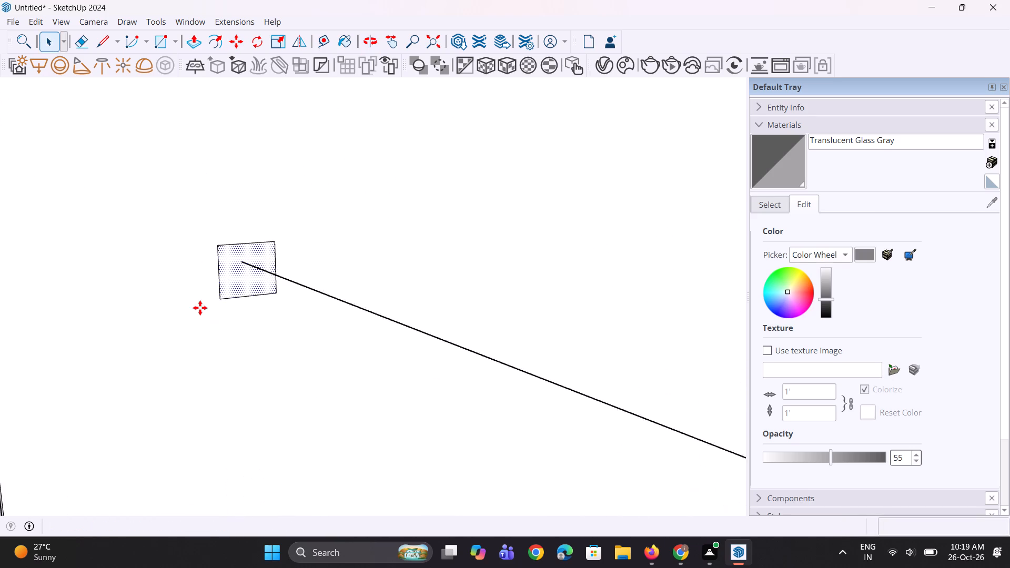
{"action": "left_click", "coordinate": [221, 300]}
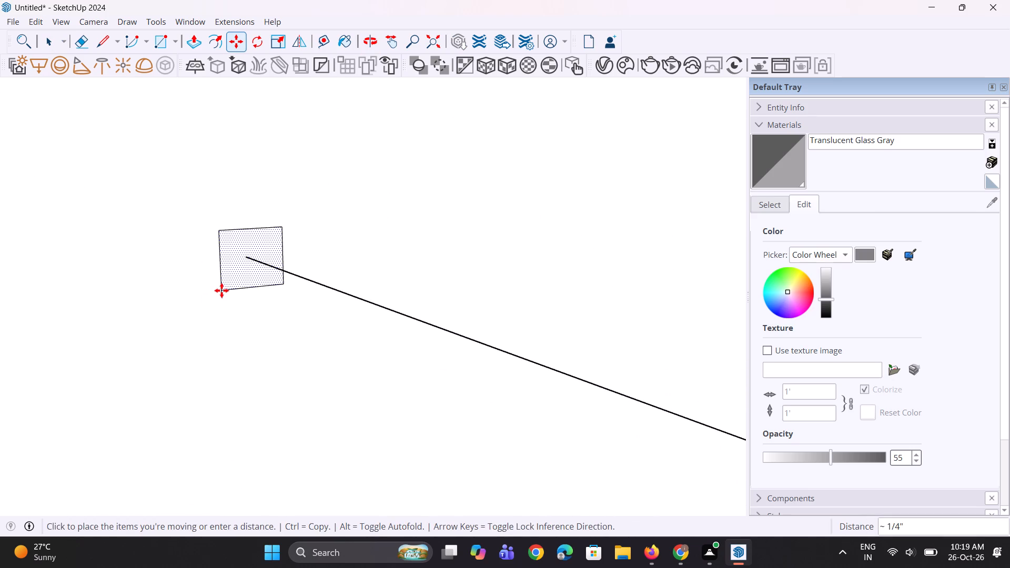
{"action": "left_click", "coordinate": [221, 290]}
Copy the lowest rail's profile face down about 15' 3" onto the top rail's end in the bay directly below.
{"action": "scroll", "coordinate": [154, 288], "scroll_direction": "down", "scroll_amount": 12}
{"action": "middle_click_drag", "start_coordinate": [170, 266], "coordinate": [279, 222]}
{"action": "scroll", "coordinate": [89, 166], "scroll_direction": "down", "scroll_amount": 3}
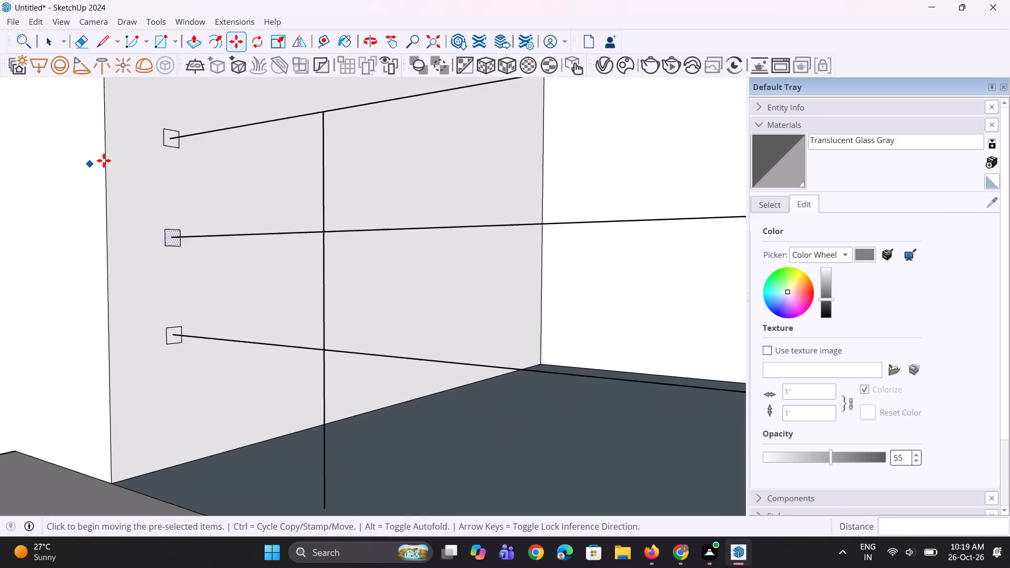
{"action": "scroll", "coordinate": [104, 160], "scroll_direction": "down", "scroll_amount": 6}
{"action": "key", "text": "space"}
{"action": "scroll", "coordinate": [163, 262], "scroll_direction": "up", "scroll_amount": 8}
{"action": "key", "text": "space"}
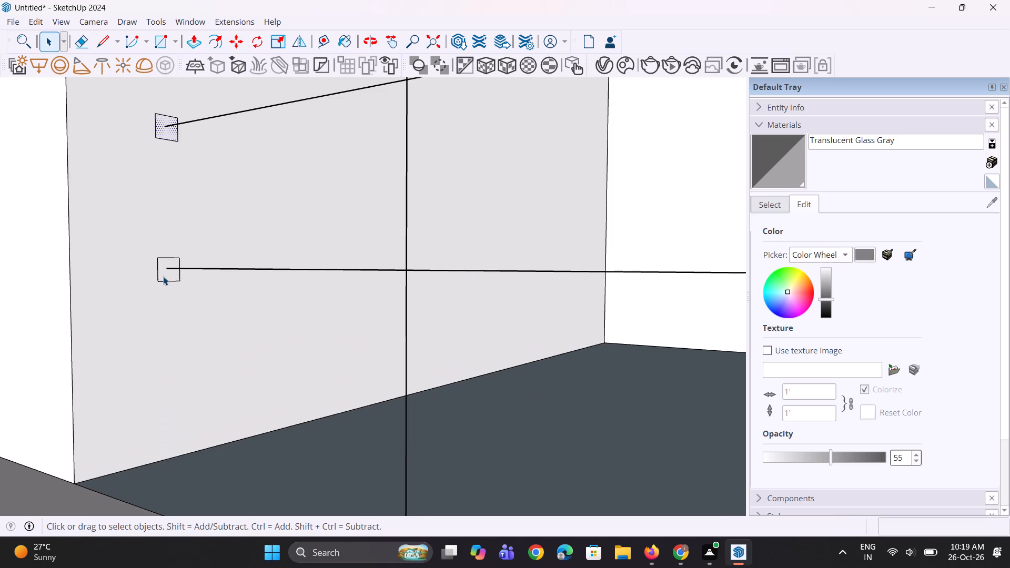
{"action": "left_click", "coordinate": [163, 276]}
{"action": "scroll", "coordinate": [151, 300], "scroll_direction": "up", "scroll_amount": 3}
{"action": "type", "text": "nm"}
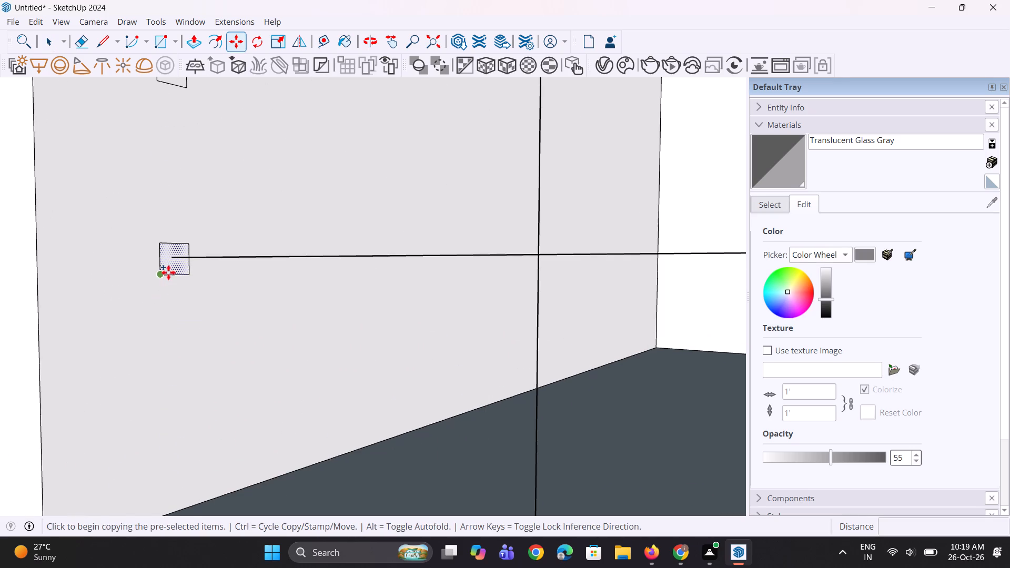
{"action": "left_click", "coordinate": [165, 277]}
{"action": "scroll", "coordinate": [150, 290], "scroll_direction": "down", "scroll_amount": 12}
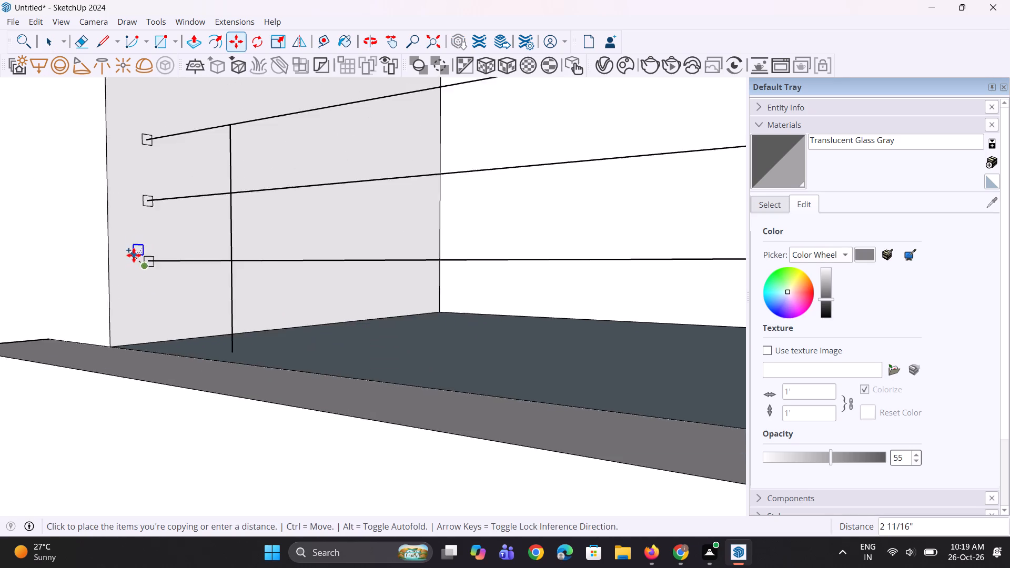
{"action": "scroll", "coordinate": [134, 255], "scroll_direction": "down", "scroll_amount": 18}
{"action": "scroll", "coordinate": [121, 499], "scroll_direction": "up", "scroll_amount": 2}
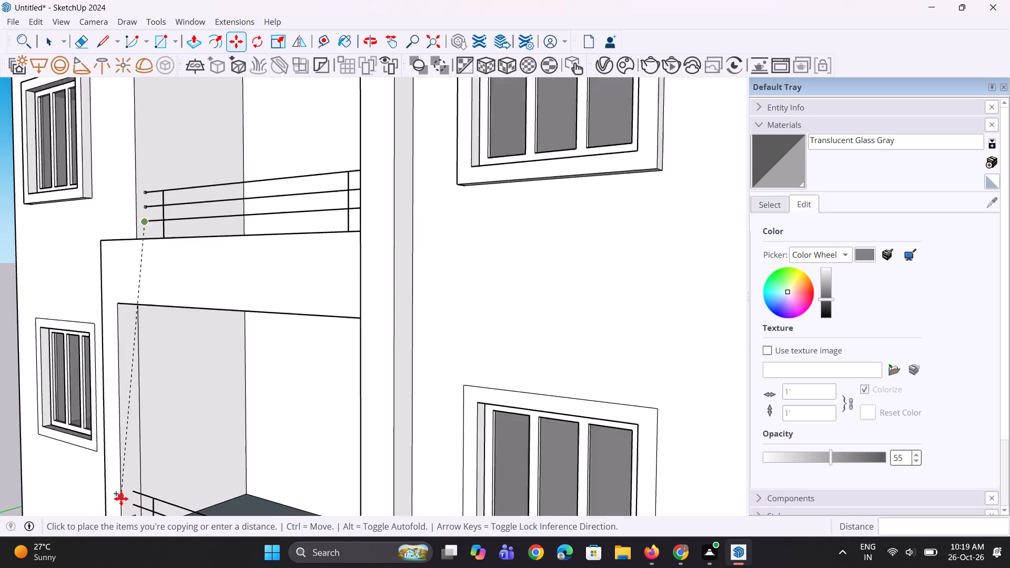
{"action": "scroll", "coordinate": [121, 499], "scroll_direction": "up", "scroll_amount": 13}
{"action": "scroll", "coordinate": [133, 482], "scroll_direction": "up", "scroll_amount": 8}
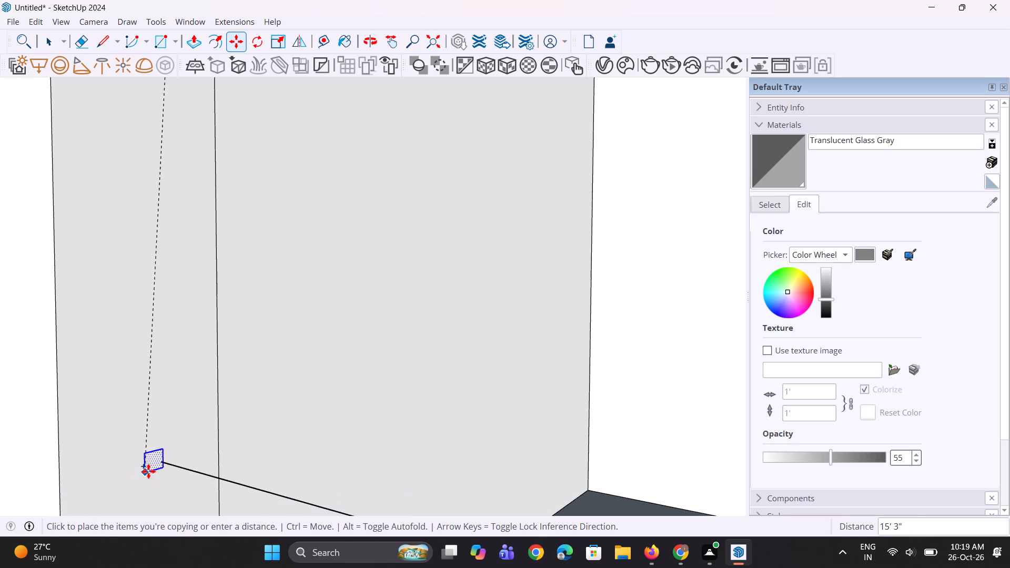
{"action": "left_click", "coordinate": [153, 472]}
{"action": "scroll", "coordinate": [155, 388], "scroll_direction": "down", "scroll_amount": 4}
{"action": "key", "text": "space"}
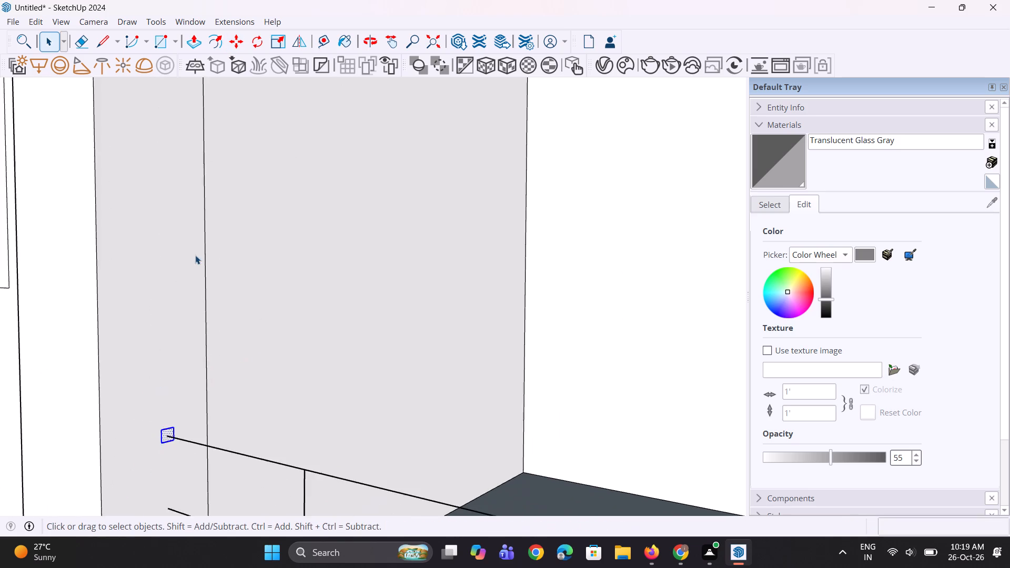
Copy the top rail's profile face down about 9 1/4" onto the middle rail's end in the same bay.
{"action": "scroll", "coordinate": [195, 255], "scroll_direction": "down", "scroll_amount": 8}
{"action": "key", "text": "space"}
{"action": "key", "text": "space"}
{"action": "scroll", "coordinate": [167, 405], "scroll_direction": "up", "scroll_amount": 5}
{"action": "scroll", "coordinate": [203, 326], "scroll_direction": "up", "scroll_amount": 4}
{"action": "middle_click_drag", "start_coordinate": [218, 289], "coordinate": [167, 312]}
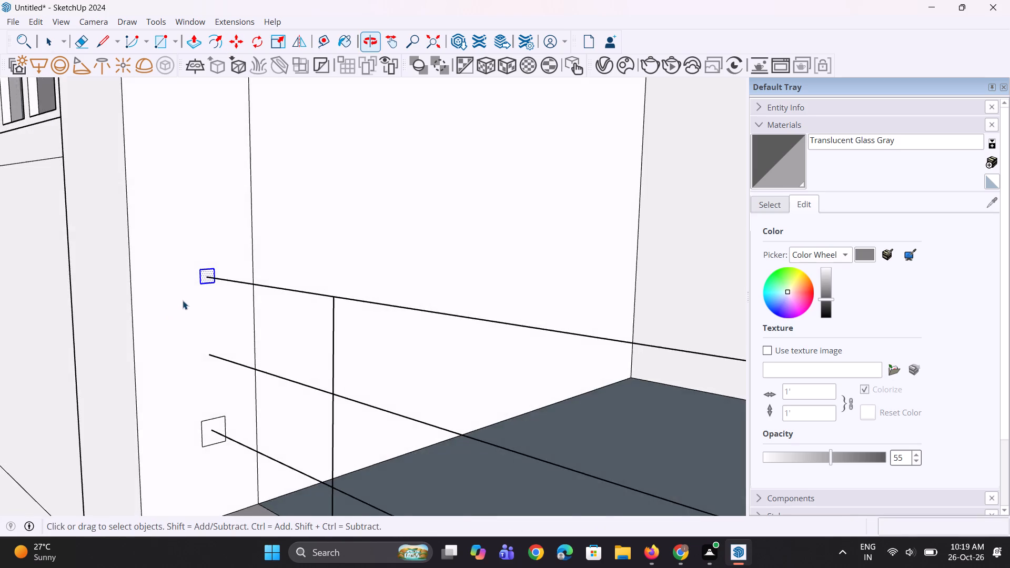
{"action": "scroll", "coordinate": [188, 294], "scroll_direction": "up", "scroll_amount": 4}
{"action": "key", "text": "m"}
{"action": "scroll", "coordinate": [192, 296], "scroll_direction": "up", "scroll_amount": 2}
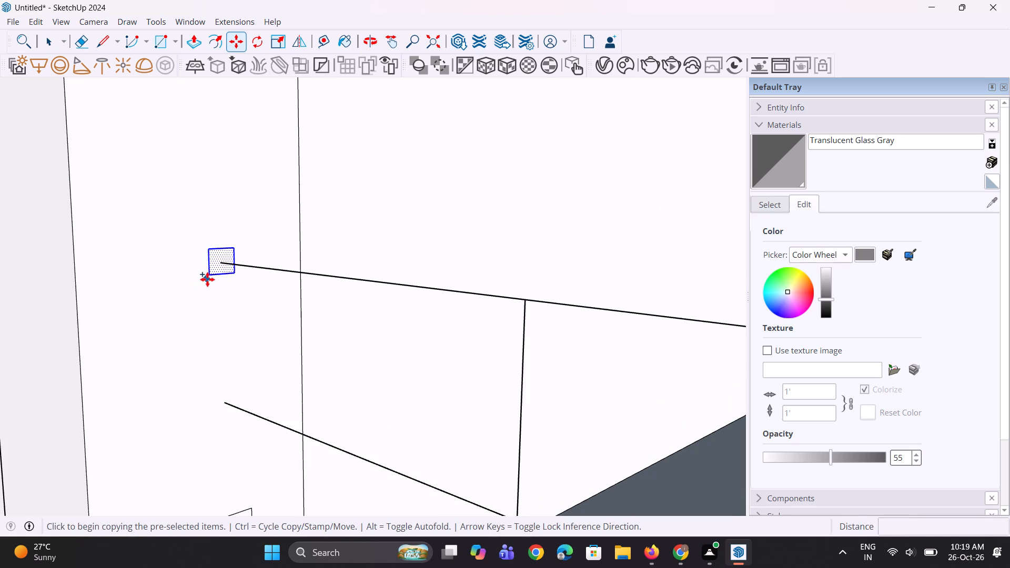
{"action": "left_click", "coordinate": [209, 277]}
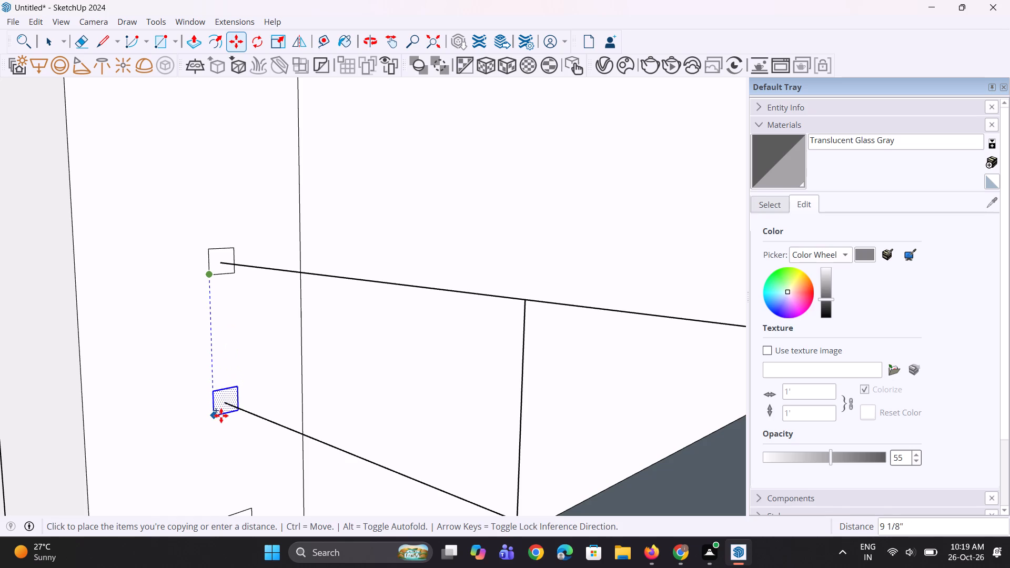
{"action": "left_click", "coordinate": [217, 418]}
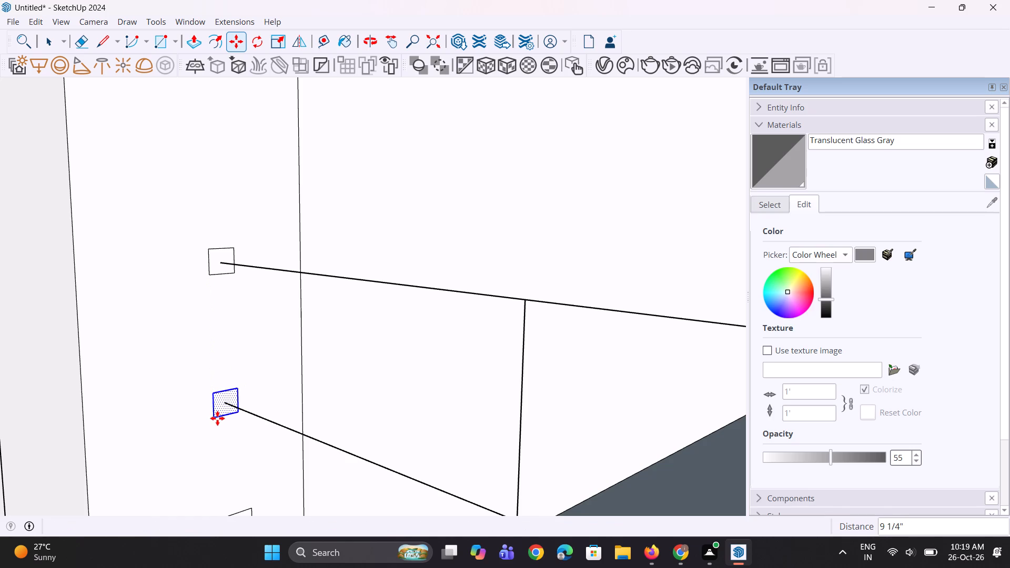
Repeat the 9 1/4" downward profile copy to make two copies, adding one on the lowest rail's end.
{"action": "type", "text": "*2"}
{"action": "key", "text": "Return"}
{"action": "scroll", "coordinate": [220, 417], "scroll_direction": "up", "scroll_amount": 1}
{"action": "scroll", "coordinate": [223, 415], "scroll_direction": "down", "scroll_amount": 7}
{"action": "scroll", "coordinate": [226, 567], "scroll_direction": "up", "scroll_amount": 5}
{"action": "scroll", "coordinate": [226, 492], "scroll_direction": "up", "scroll_amount": 12}
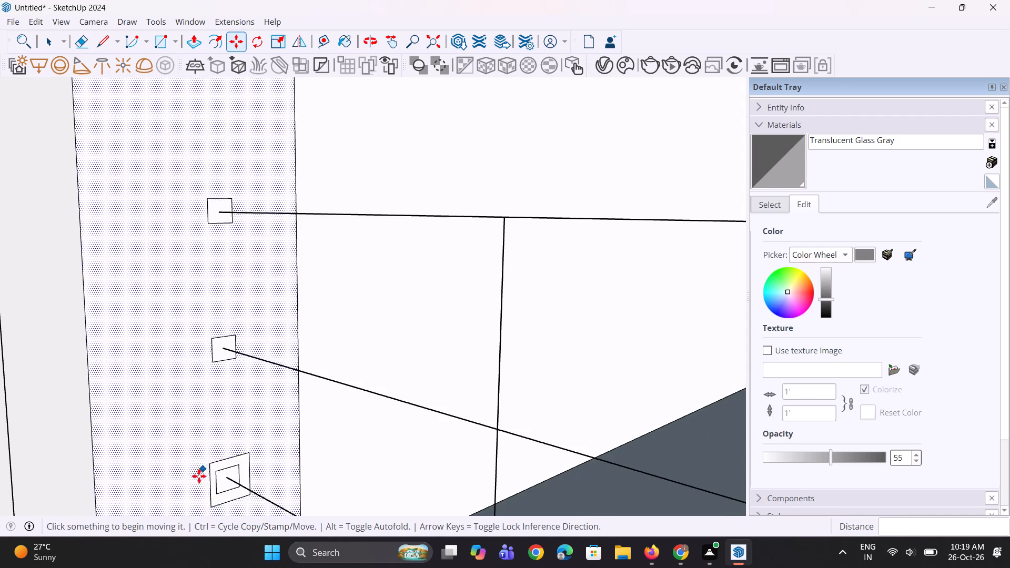
Erase the larger square outline surrounding the lowest rail's profile face.
{"action": "scroll", "coordinate": [199, 476], "scroll_direction": "up", "scroll_amount": 2}
{"action": "key", "text": "space"}
{"action": "key", "text": "space"}
{"action": "scroll", "coordinate": [223, 382], "scroll_direction": "up", "scroll_amount": 1}
{"action": "scroll", "coordinate": [223, 381], "scroll_direction": "down", "scroll_amount": 5}
{"action": "scroll", "coordinate": [224, 480], "scroll_direction": "up", "scroll_amount": 9}
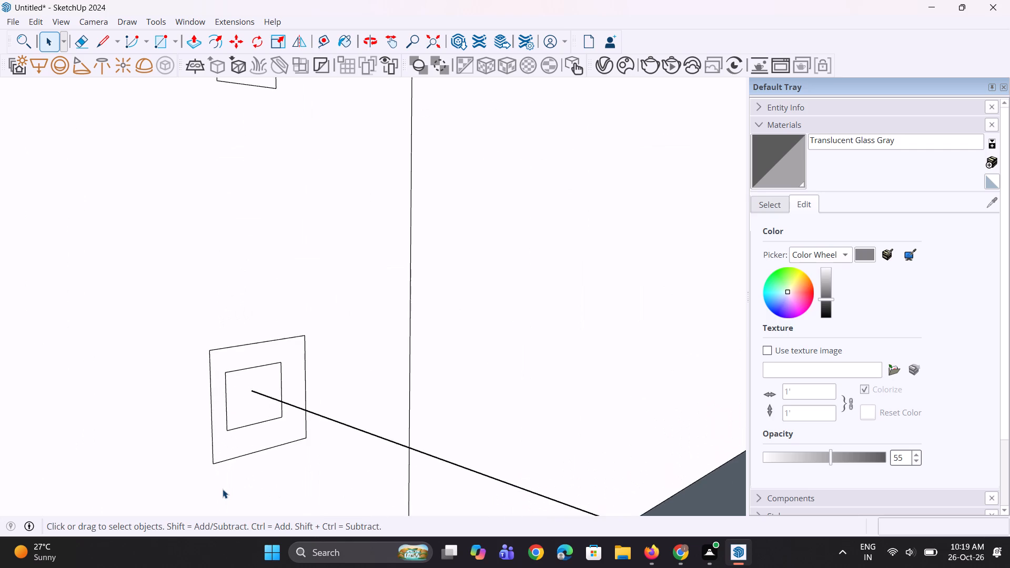
{"action": "scroll", "coordinate": [223, 489], "scroll_direction": "up", "scroll_amount": 3}
{"action": "key", "text": "e"}
{"action": "left_click", "coordinate": [210, 454]}
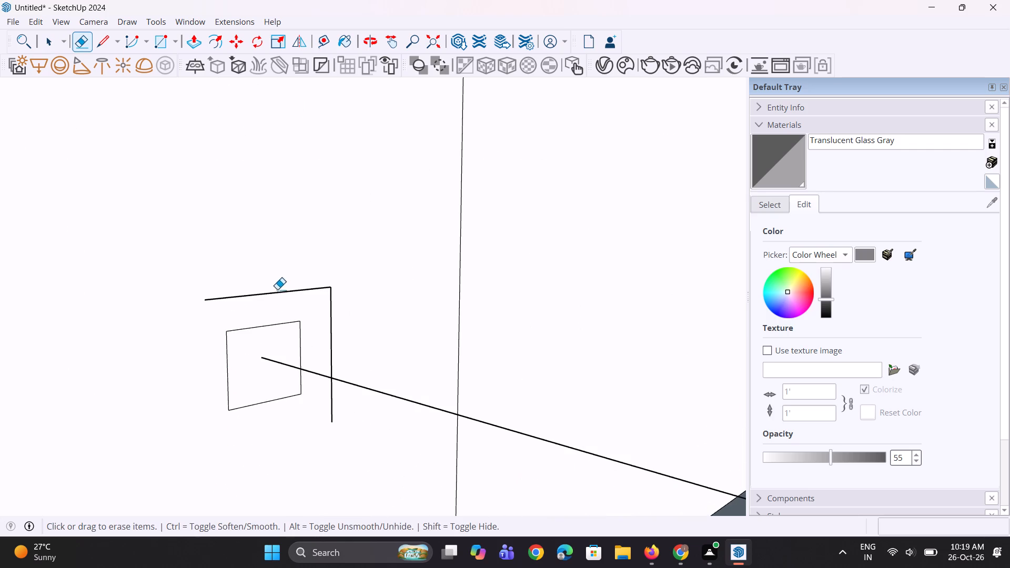
{"action": "left_click", "coordinate": [282, 292]}
{"action": "left_click", "coordinate": [331, 306]}
{"action": "scroll", "coordinate": [247, 341], "scroll_direction": "down", "scroll_amount": 2}
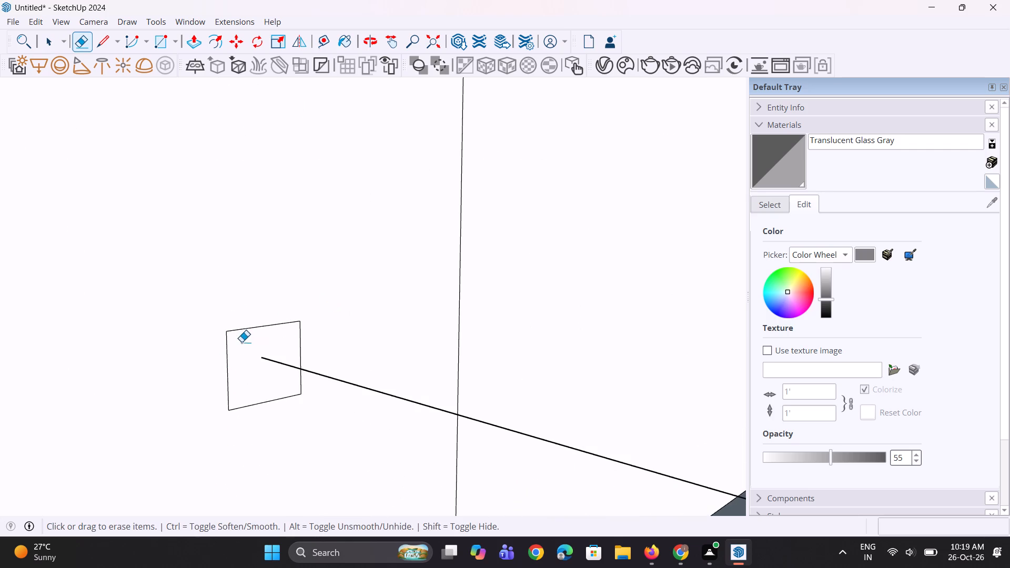
{"action": "scroll", "coordinate": [241, 342], "scroll_direction": "down", "scroll_amount": 4}
{"action": "middle_click_drag", "start_coordinate": [217, 362], "coordinate": [272, 379]}
{"action": "scroll", "coordinate": [247, 386], "scroll_direction": "down", "scroll_amount": 5}
Extrude the lowest rail's profile face 17' along the rail to the bay's opposite side.
{"action": "key", "text": "p"}
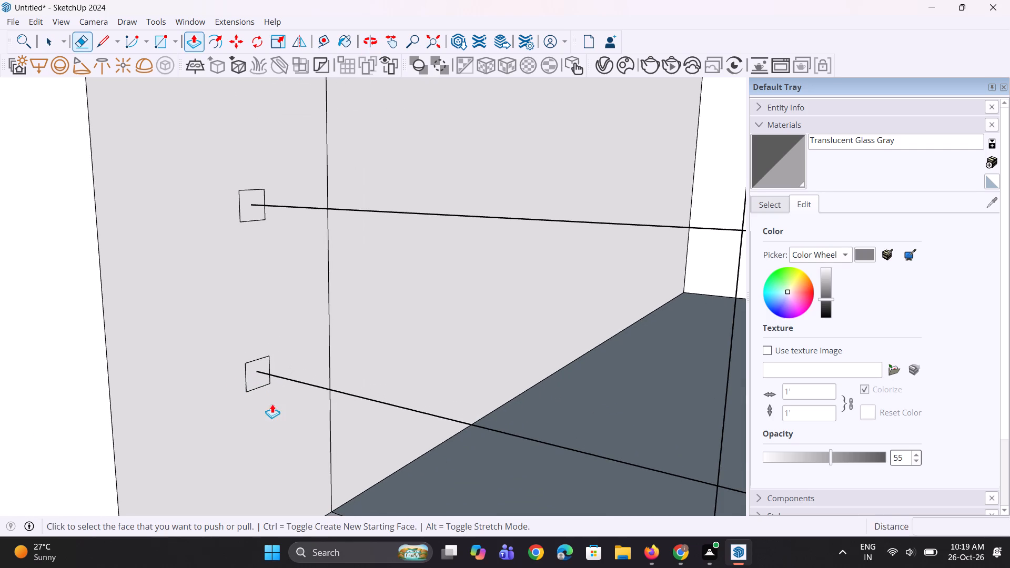
{"action": "left_click", "coordinate": [256, 383]}
{"action": "scroll", "coordinate": [258, 409], "scroll_direction": "down", "scroll_amount": 6}
{"action": "scroll", "coordinate": [258, 409], "scroll_direction": "up", "scroll_amount": 1}
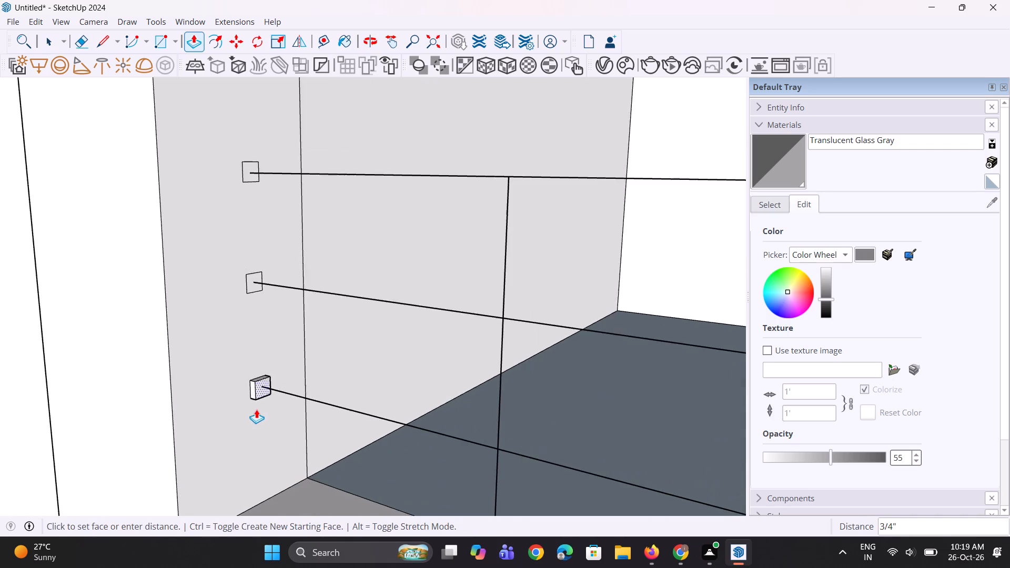
{"action": "scroll", "coordinate": [256, 409], "scroll_direction": "down", "scroll_amount": 10}
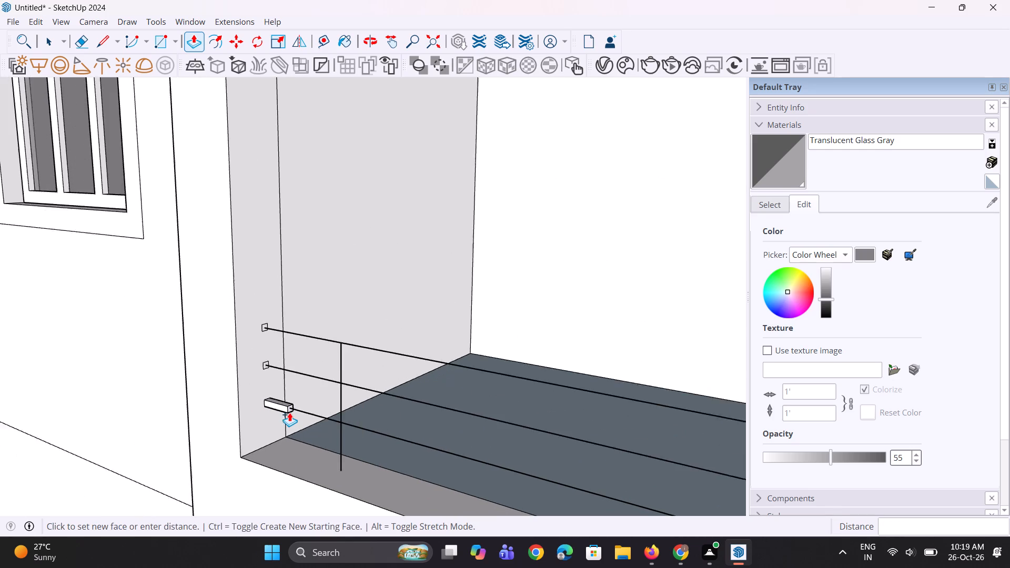
{"action": "scroll", "coordinate": [289, 412], "scroll_direction": "down", "scroll_amount": 13}
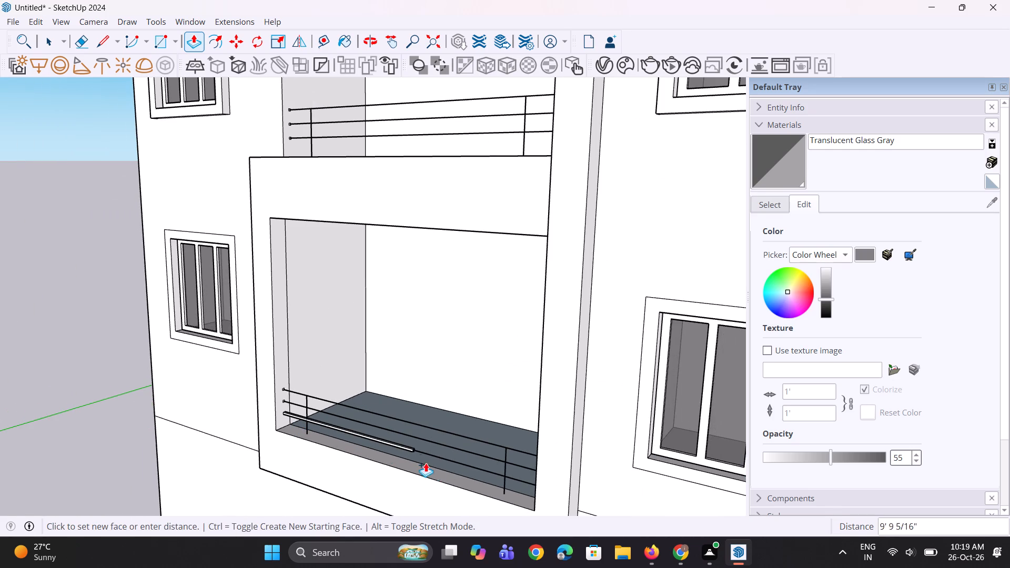
{"action": "left_click", "coordinate": [532, 496]}
Extrude the middle and top rail profile faces by the same 17' in this bay.
{"action": "scroll", "coordinate": [251, 395], "scroll_direction": "up", "scroll_amount": 4}
{"action": "scroll", "coordinate": [303, 409], "scroll_direction": "up", "scroll_amount": 13}
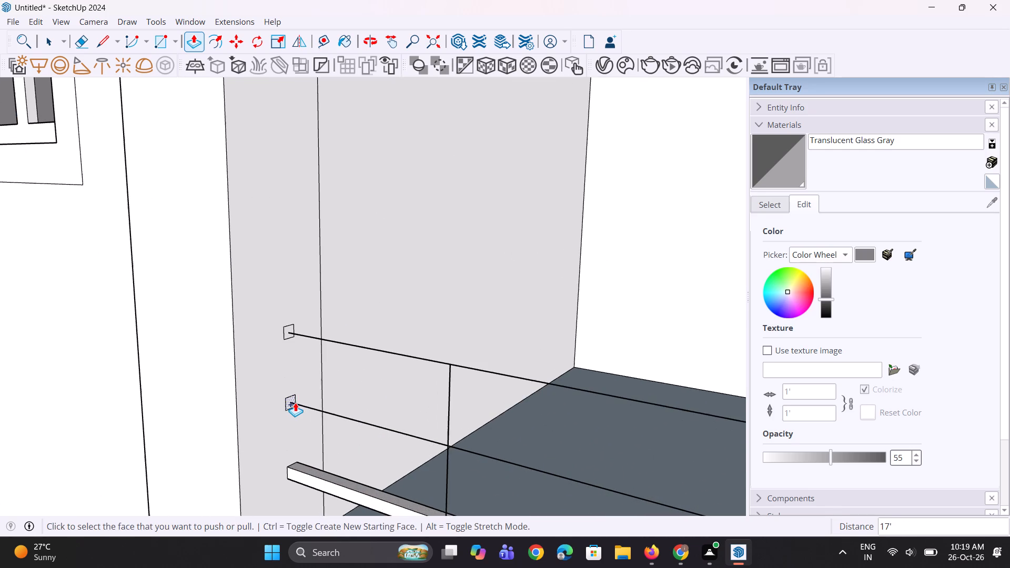
{"action": "double_click", "coordinate": [292, 402]}
{"action": "double_click", "coordinate": [288, 333]}
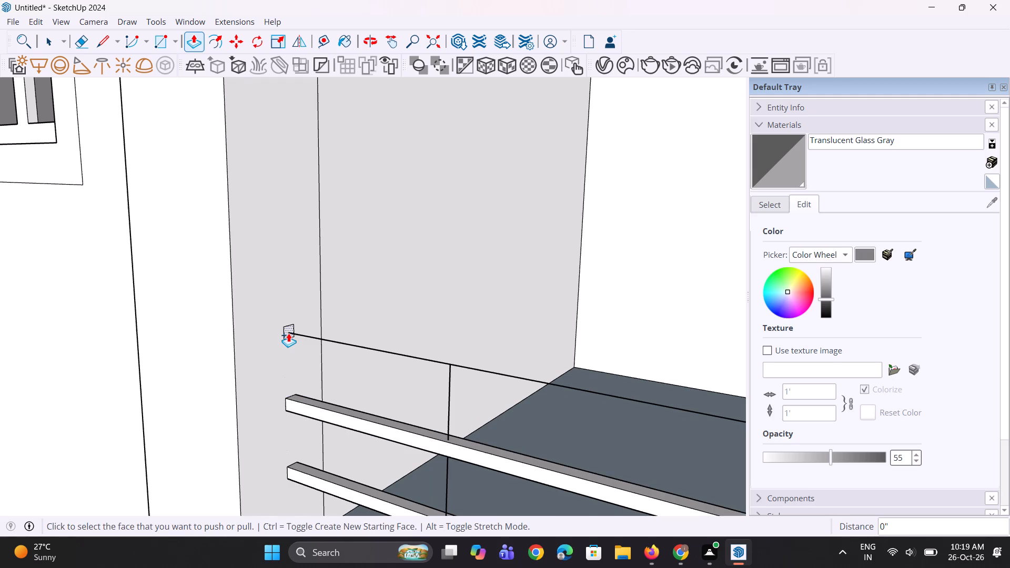
{"action": "scroll", "coordinate": [308, 312], "scroll_direction": "down", "scroll_amount": 9}
{"action": "middle_click_drag", "start_coordinate": [309, 429], "coordinate": [318, 435]}
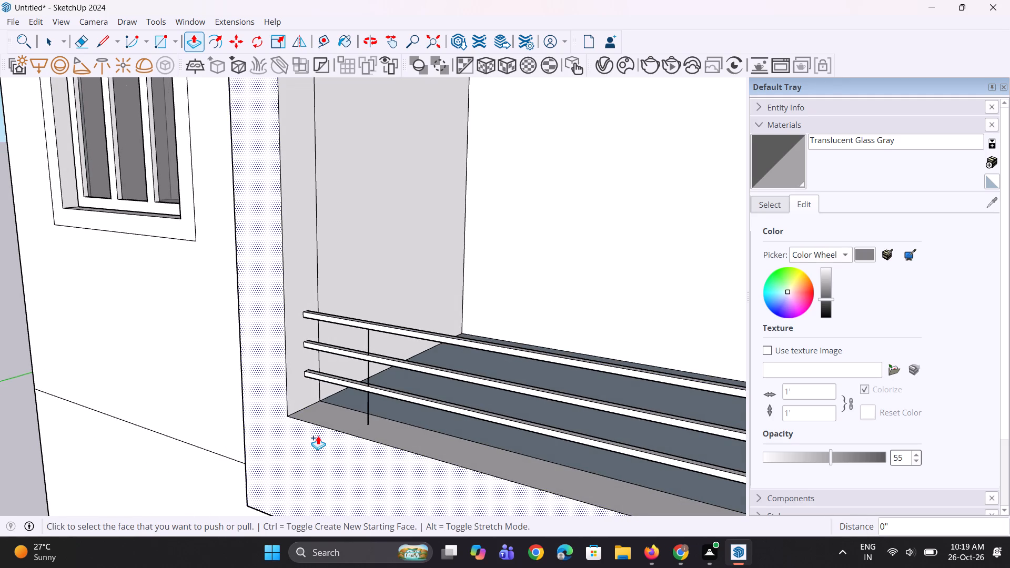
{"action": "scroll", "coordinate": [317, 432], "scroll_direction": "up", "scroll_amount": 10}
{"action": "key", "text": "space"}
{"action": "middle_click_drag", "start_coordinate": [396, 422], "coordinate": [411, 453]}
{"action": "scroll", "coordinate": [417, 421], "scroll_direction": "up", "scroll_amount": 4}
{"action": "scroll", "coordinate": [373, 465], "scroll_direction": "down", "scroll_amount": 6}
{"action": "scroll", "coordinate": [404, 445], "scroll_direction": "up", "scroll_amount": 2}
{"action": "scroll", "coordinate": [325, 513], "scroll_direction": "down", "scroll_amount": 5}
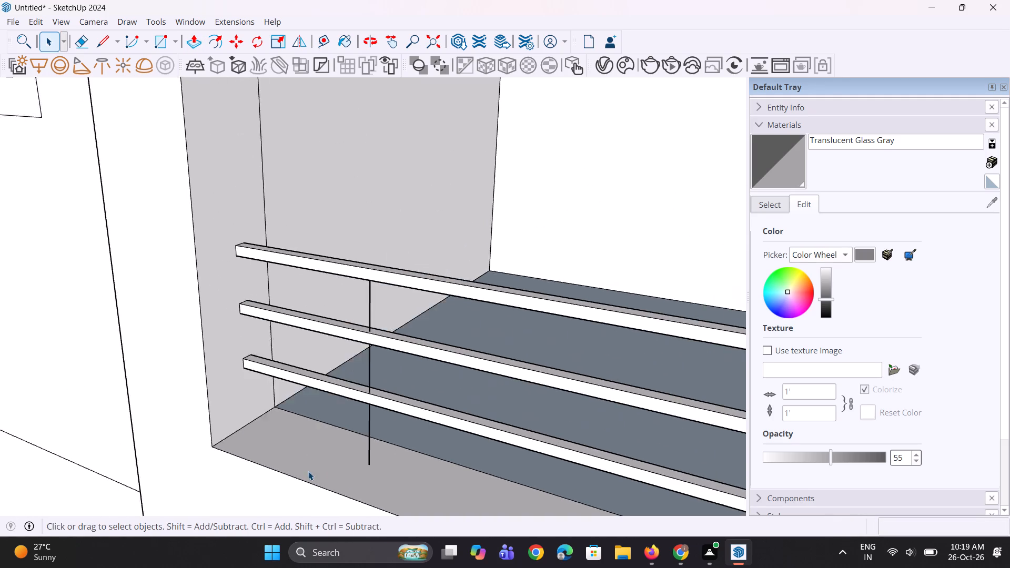
Extrude the lowest rail's profile face 17' across the bay directly above.
{"action": "scroll", "coordinate": [308, 471], "scroll_direction": "down", "scroll_amount": 20}
{"action": "scroll", "coordinate": [308, 471], "scroll_direction": "down", "scroll_amount": 2}
{"action": "scroll", "coordinate": [296, 189], "scroll_direction": "up", "scroll_amount": 5}
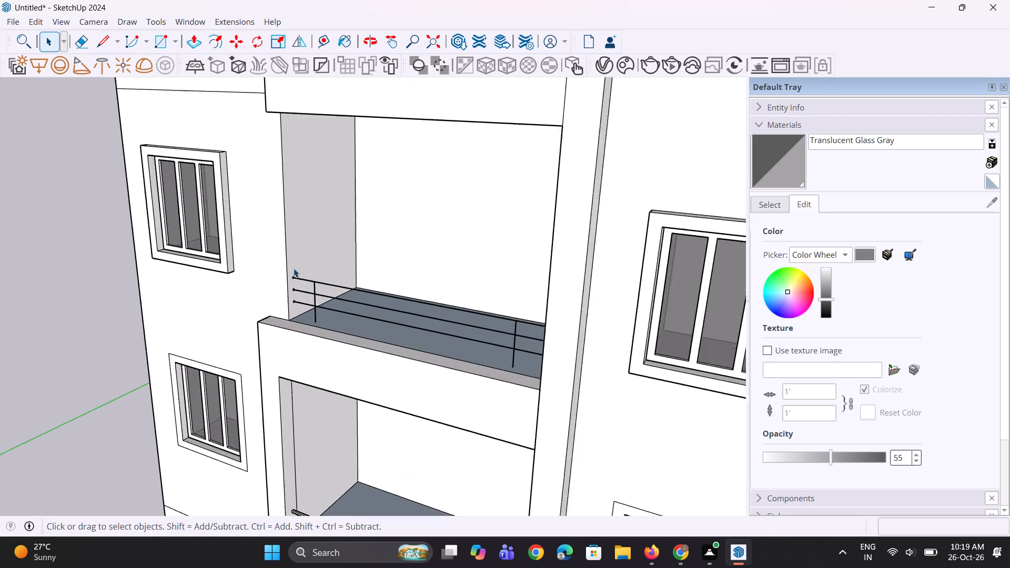
{"action": "scroll", "coordinate": [294, 268], "scroll_direction": "up", "scroll_amount": 12}
{"action": "key", "text": "p"}
{"action": "scroll", "coordinate": [296, 320], "scroll_direction": "up", "scroll_amount": 2}
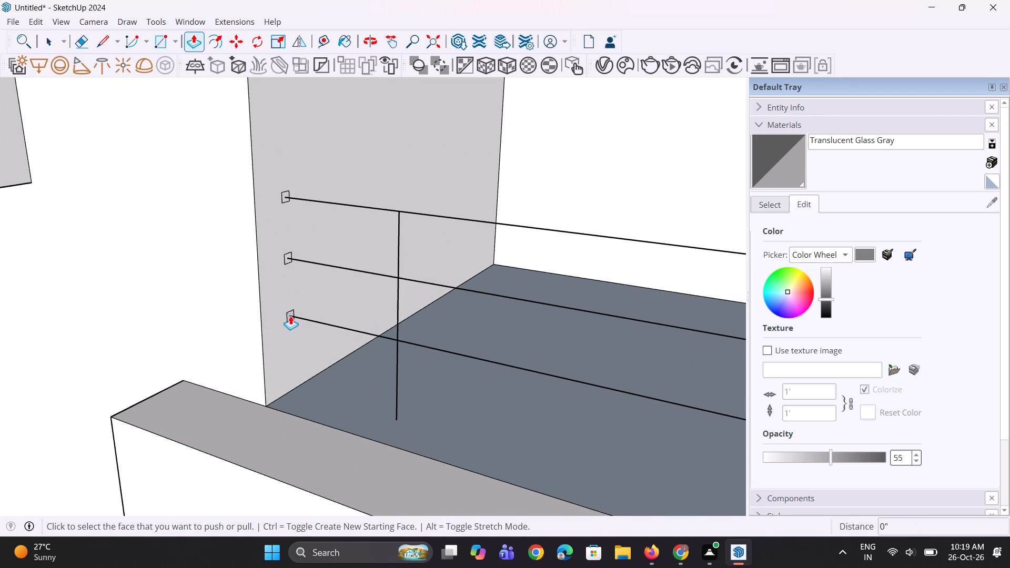
{"action": "double_click", "coordinate": [290, 316]}
{"action": "scroll", "coordinate": [193, 317], "scroll_direction": "down", "scroll_amount": 12}
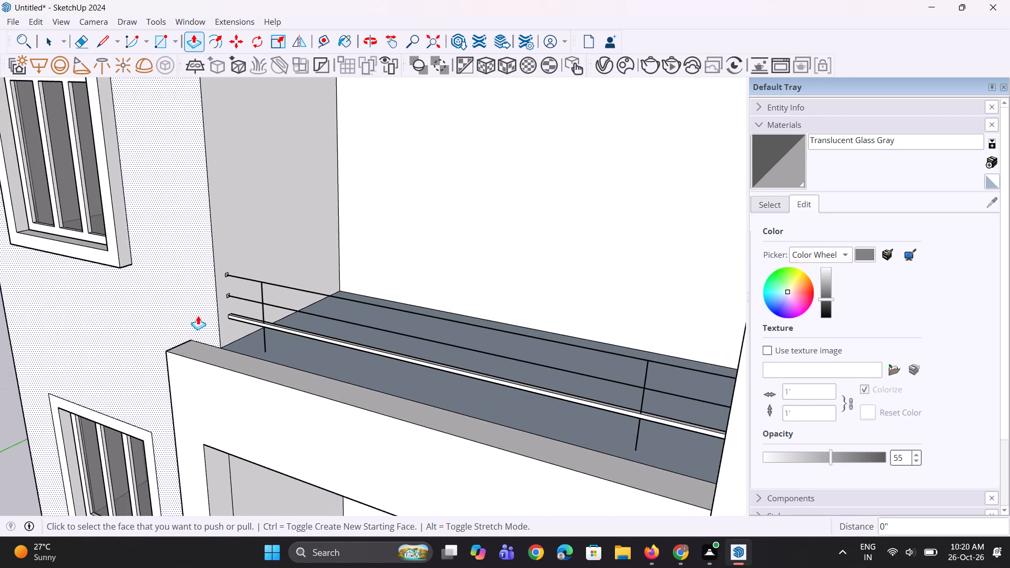
Extrude the middle and top rail profile faces 17' across the same bay.
{"action": "scroll", "coordinate": [251, 284], "scroll_direction": "up", "scroll_amount": 4}
{"action": "scroll", "coordinate": [192, 300], "scroll_direction": "down", "scroll_amount": 4}
{"action": "scroll", "coordinate": [681, 472], "scroll_direction": "up", "scroll_amount": 4}
{"action": "scroll", "coordinate": [637, 431], "scroll_direction": "up", "scroll_amount": 4}
{"action": "middle_click_drag", "start_coordinate": [717, 447], "coordinate": [705, 434]}
{"action": "scroll", "coordinate": [730, 436], "scroll_direction": "down", "scroll_amount": 4}
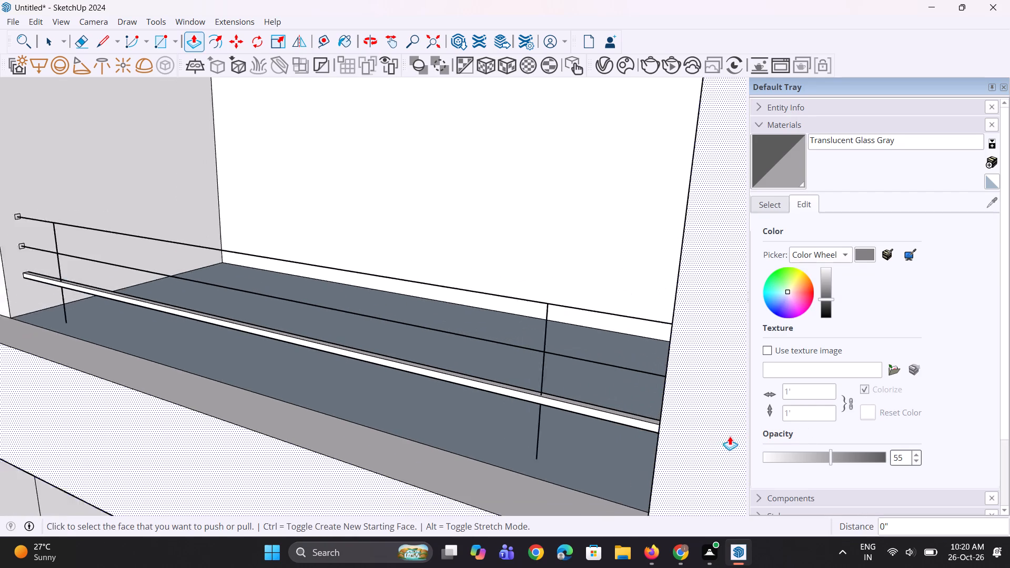
{"action": "scroll", "coordinate": [730, 436], "scroll_direction": "down", "scroll_amount": 2}
{"action": "scroll", "coordinate": [205, 280], "scroll_direction": "up", "scroll_amount": 7}
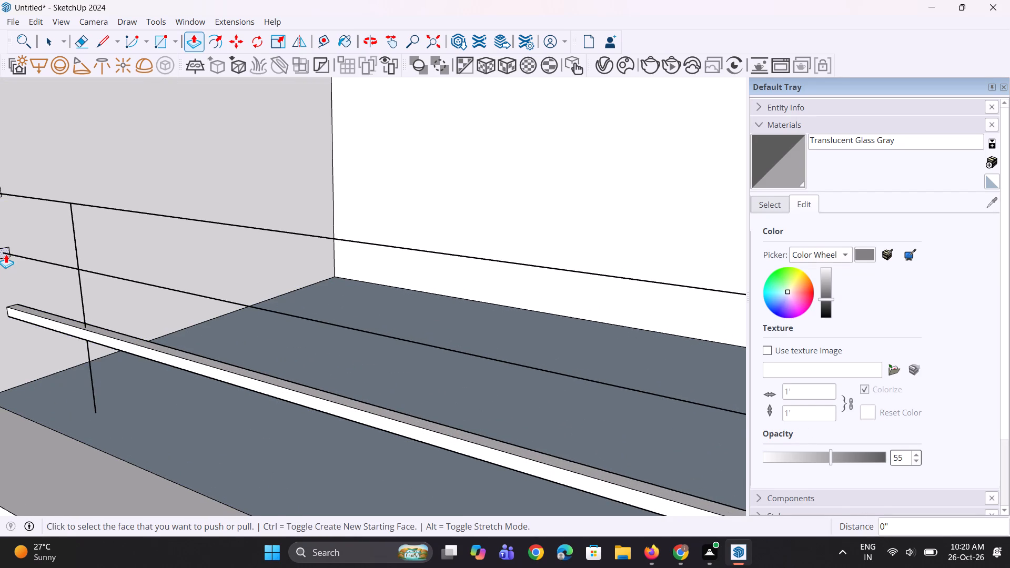
{"action": "double_click", "coordinate": [6, 254]}
{"action": "scroll", "coordinate": [278, 381], "scroll_direction": "down", "scroll_amount": 5}
{"action": "scroll", "coordinate": [80, 267], "scroll_direction": "up", "scroll_amount": 7}
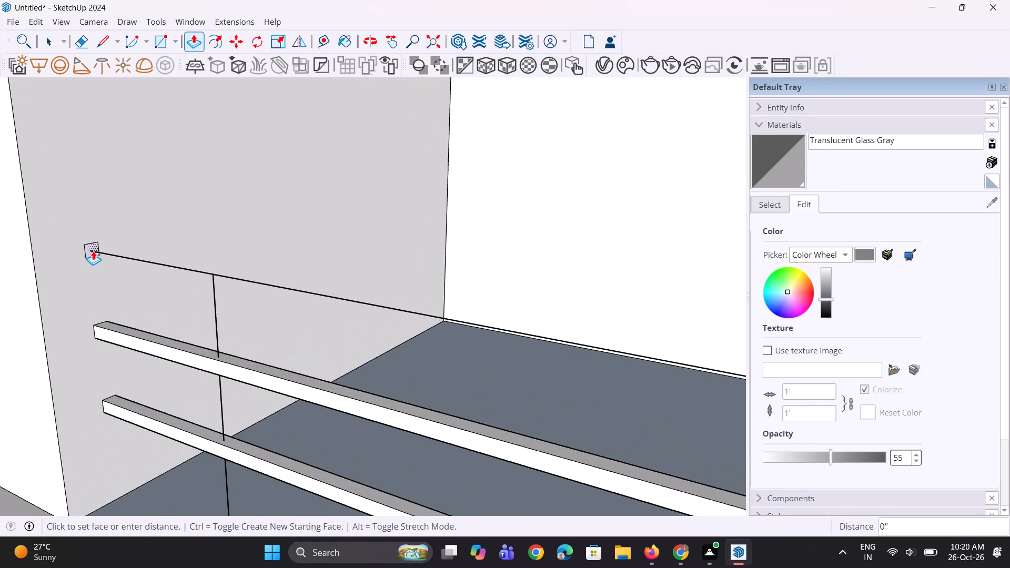
{"action": "double_click", "coordinate": [93, 251]}
Extrude the lowest, middle and top rail profile faces 17' across the next bay up.
{"action": "scroll", "coordinate": [97, 350], "scroll_direction": "down", "scroll_amount": 20}
{"action": "scroll", "coordinate": [97, 350], "scroll_direction": "down", "scroll_amount": 4}
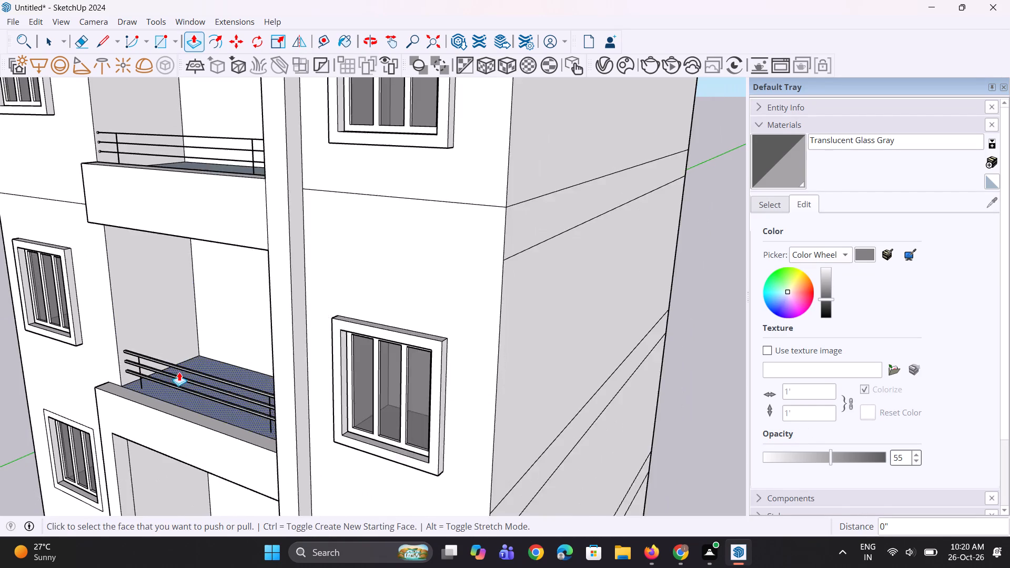
{"action": "scroll", "coordinate": [112, 161], "scroll_direction": "up", "scroll_amount": 18}
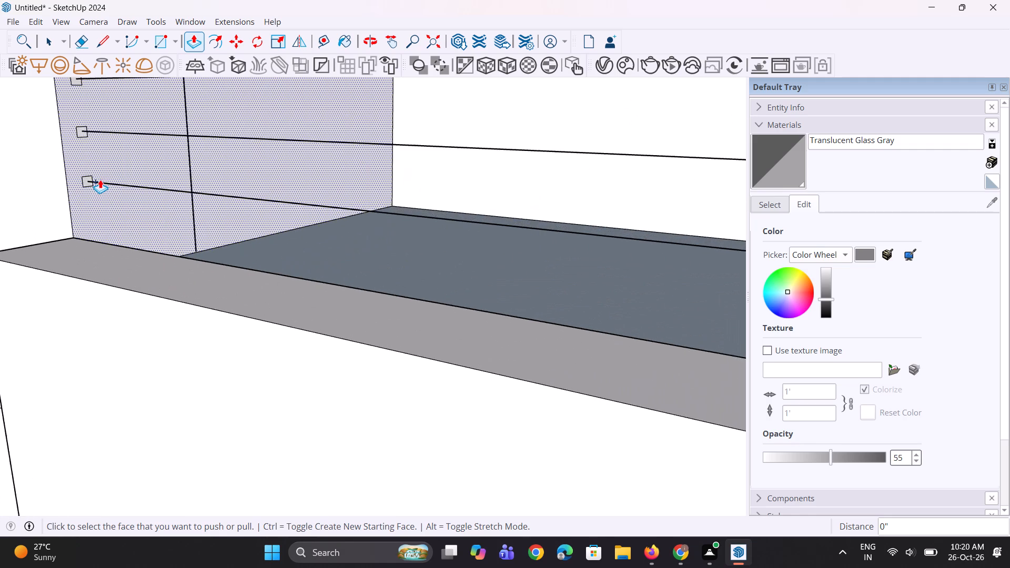
{"action": "scroll", "coordinate": [98, 179], "scroll_direction": "up", "scroll_amount": 3}
{"action": "double_click", "coordinate": [85, 184]}
{"action": "scroll", "coordinate": [113, 290], "scroll_direction": "down", "scroll_amount": 3}
{"action": "scroll", "coordinate": [81, 141], "scroll_direction": "up", "scroll_amount": 3}
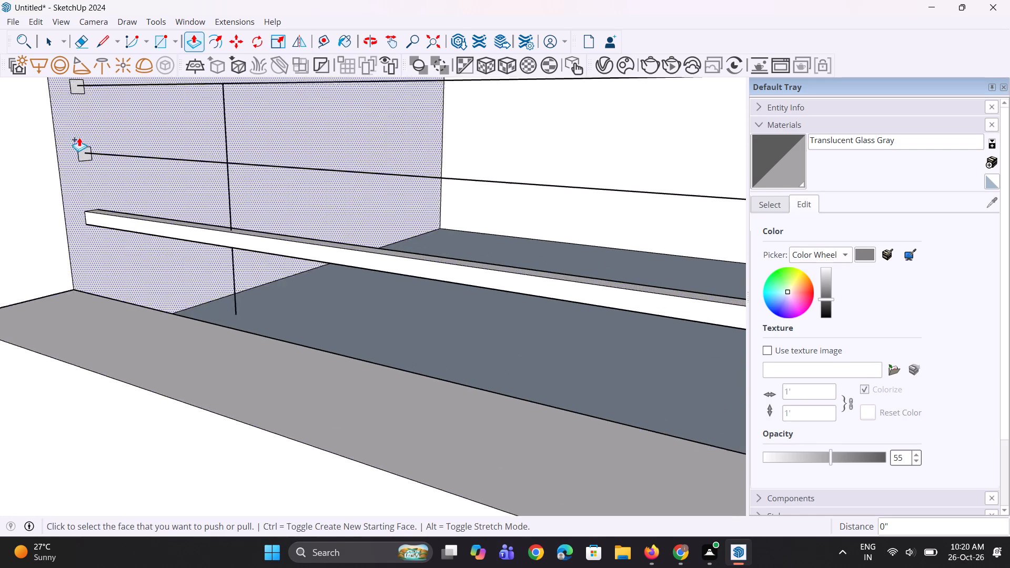
{"action": "scroll", "coordinate": [85, 163], "scroll_direction": "up", "scroll_amount": 2}
{"action": "double_click", "coordinate": [85, 159]}
{"action": "scroll", "coordinate": [98, 327], "scroll_direction": "down", "scroll_amount": 5}
{"action": "scroll", "coordinate": [23, 97], "scroll_direction": "up", "scroll_amount": 3}
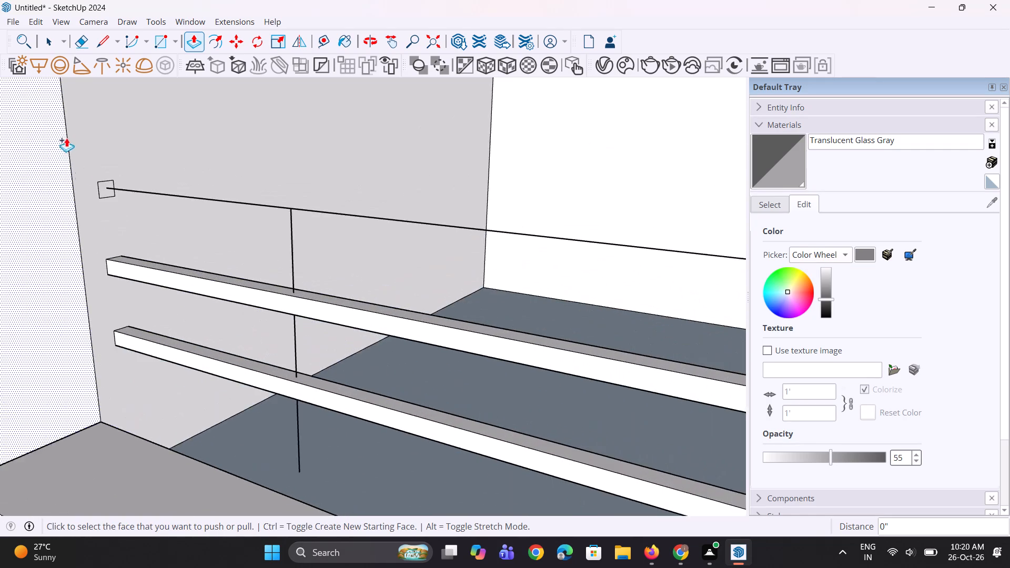
{"action": "scroll", "coordinate": [66, 138], "scroll_direction": "up", "scroll_amount": 5}
{"action": "double_click", "coordinate": [118, 200]}
{"action": "scroll", "coordinate": [174, 363], "scroll_direction": "down", "scroll_amount": 15}
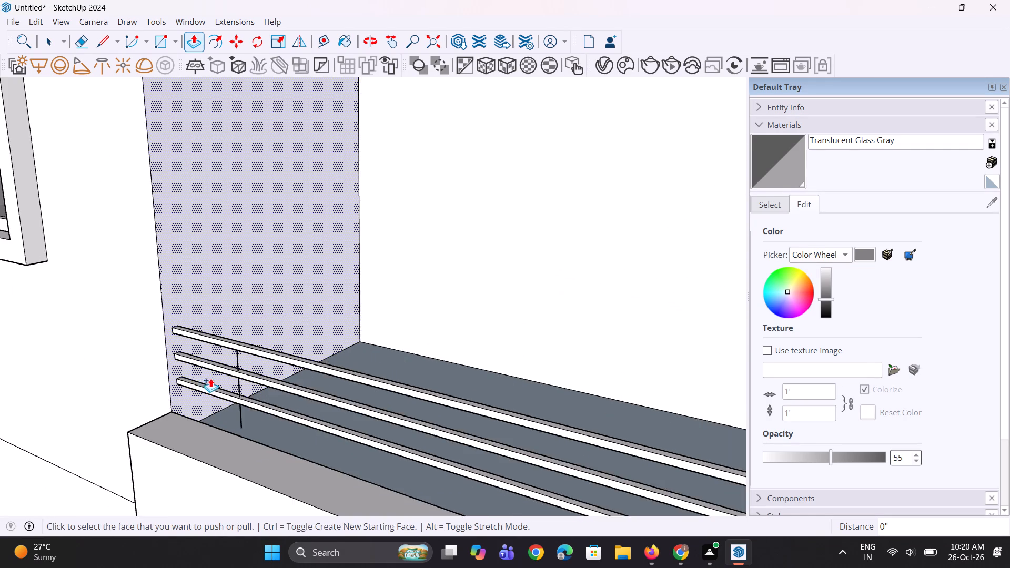
Extrude the three rail profile faces 17' in the remaining bay, whose railing is still only lines.
{"action": "scroll", "coordinate": [210, 378], "scroll_direction": "down", "scroll_amount": 18}
{"action": "scroll", "coordinate": [230, 246], "scroll_direction": "up", "scroll_amount": 14}
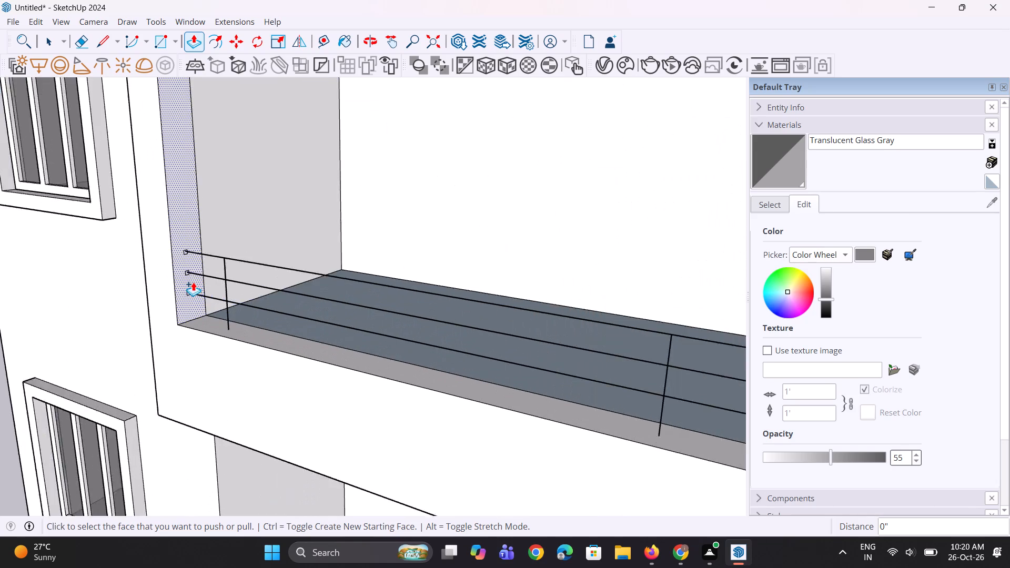
{"action": "scroll", "coordinate": [193, 282], "scroll_direction": "up", "scroll_amount": 18}
{"action": "double_click", "coordinate": [175, 297]}
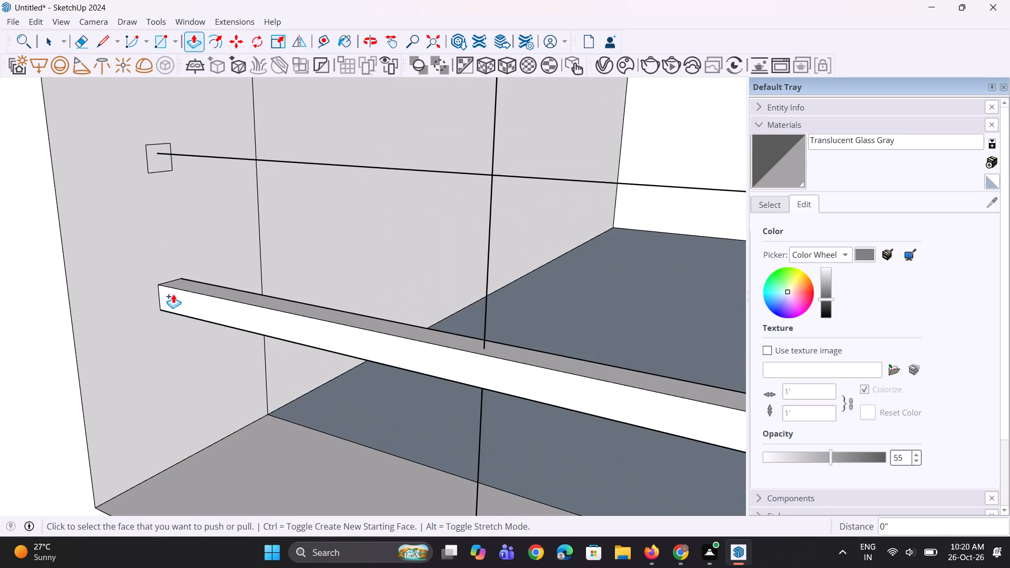
{"action": "double_click", "coordinate": [160, 159]}
{"action": "scroll", "coordinate": [248, 413], "scroll_direction": "down", "scroll_amount": 6}
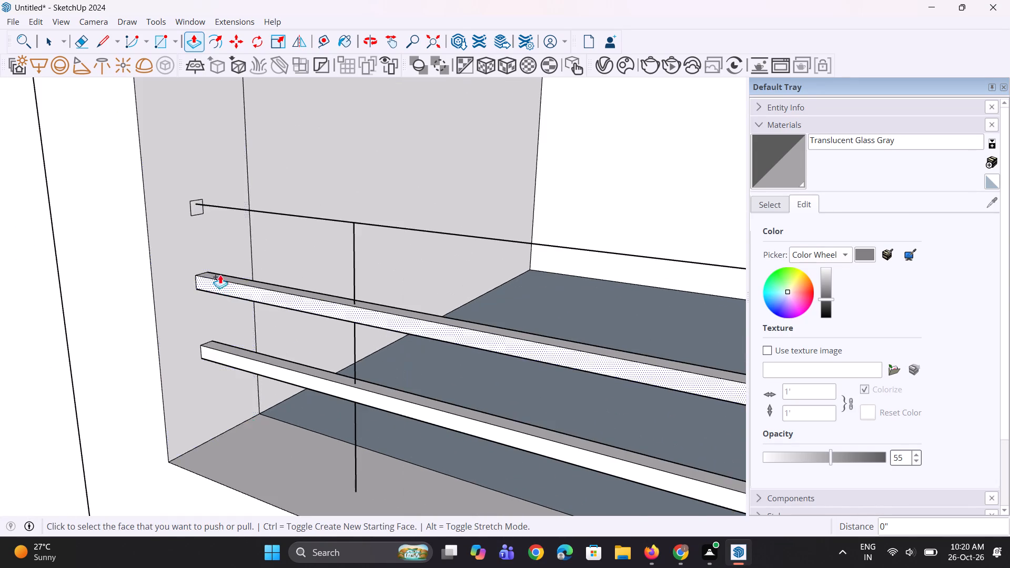
{"action": "scroll", "coordinate": [218, 262], "scroll_direction": "up", "scroll_amount": 3}
{"action": "scroll", "coordinate": [191, 200], "scroll_direction": "up", "scroll_amount": 3}
{"action": "double_click", "coordinate": [191, 200]}
{"action": "scroll", "coordinate": [259, 214], "scroll_direction": "down", "scroll_amount": 11}
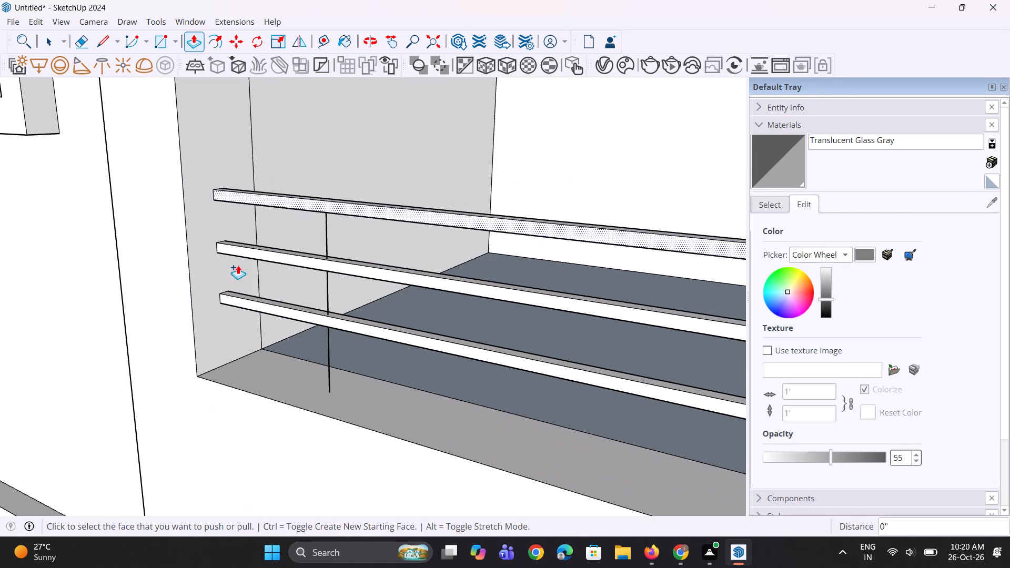
Draw a rectangle of about 3 9/16" by 3 13/16" on the ledge around the foot of the first railing post.
{"action": "middle_click_drag", "start_coordinate": [211, 414], "coordinate": [263, 440]}
{"action": "scroll", "coordinate": [323, 432], "scroll_direction": "up", "scroll_amount": 11}
{"action": "key", "text": "r"}
{"action": "scroll", "coordinate": [413, 376], "scroll_direction": "up", "scroll_amount": 2}
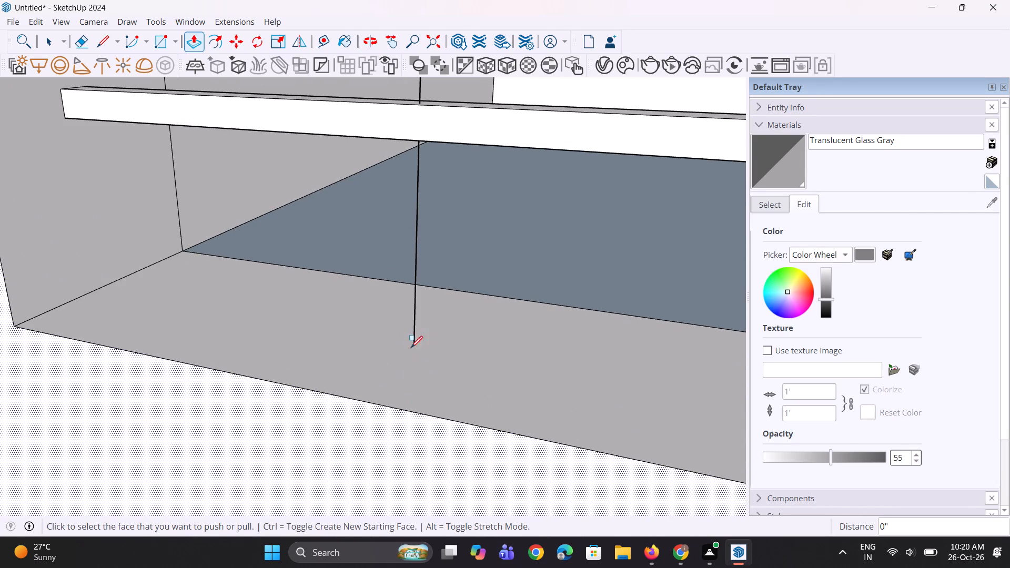
{"action": "left_click", "coordinate": [387, 317]}
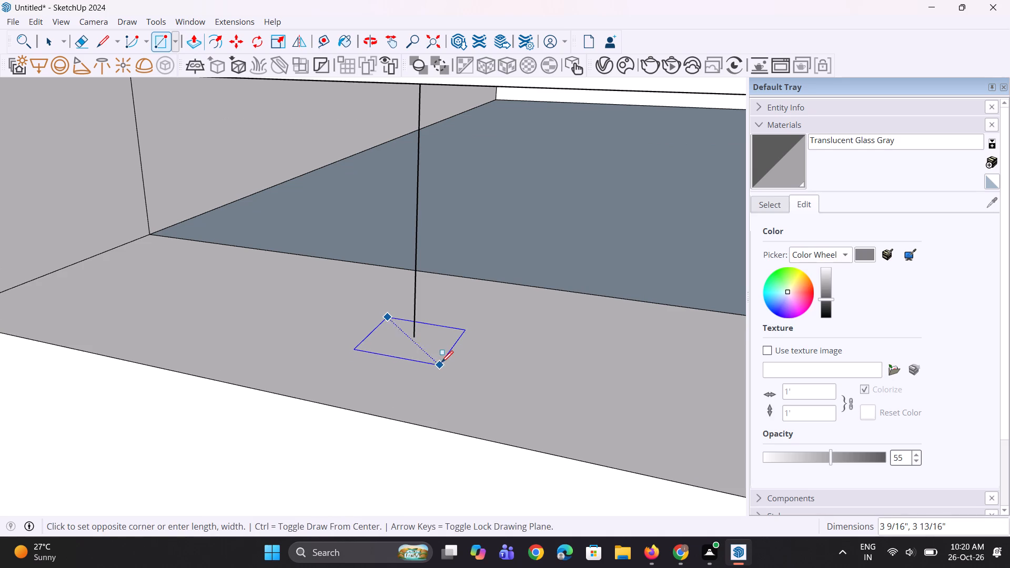
{"action": "left_click", "coordinate": [441, 362]}
Move the rectangle's front edge slightly inward to centre the post line within the base profile.
{"action": "scroll", "coordinate": [201, 364], "scroll_direction": "down", "scroll_amount": 4}
{"action": "middle_click_drag", "start_coordinate": [219, 375], "coordinate": [379, 470]}
{"action": "scroll", "coordinate": [321, 414], "scroll_direction": "down", "scroll_amount": 5}
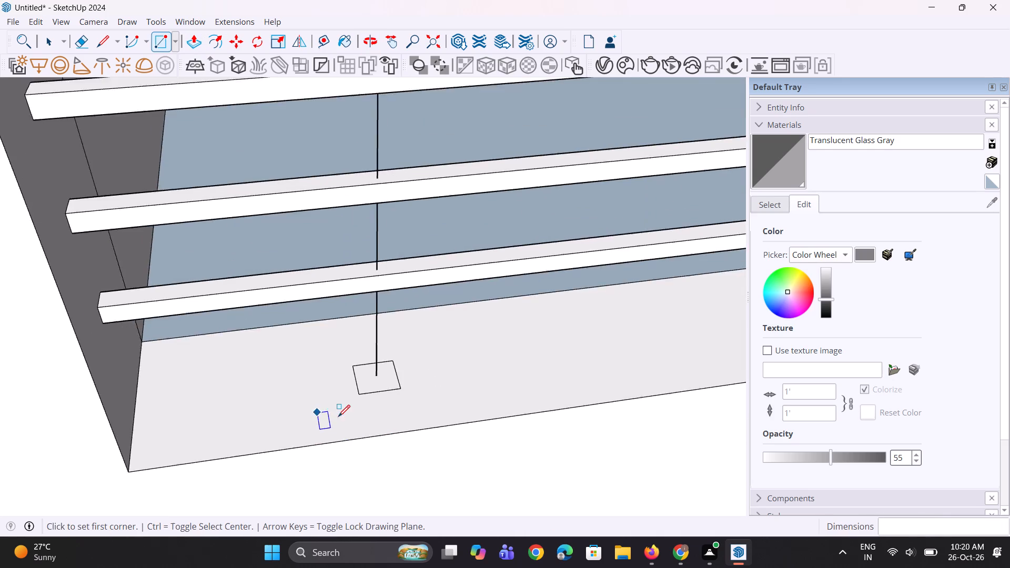
{"action": "scroll", "coordinate": [338, 417], "scroll_direction": "down", "scroll_amount": 4}
{"action": "middle_click_drag", "start_coordinate": [381, 414], "coordinate": [341, 400]}
{"action": "key", "text": "space"}
{"action": "scroll", "coordinate": [357, 416], "scroll_direction": "up", "scroll_amount": 4}
{"action": "key", "text": "space"}
{"action": "middle_click_drag", "start_coordinate": [359, 387], "coordinate": [306, 462]}
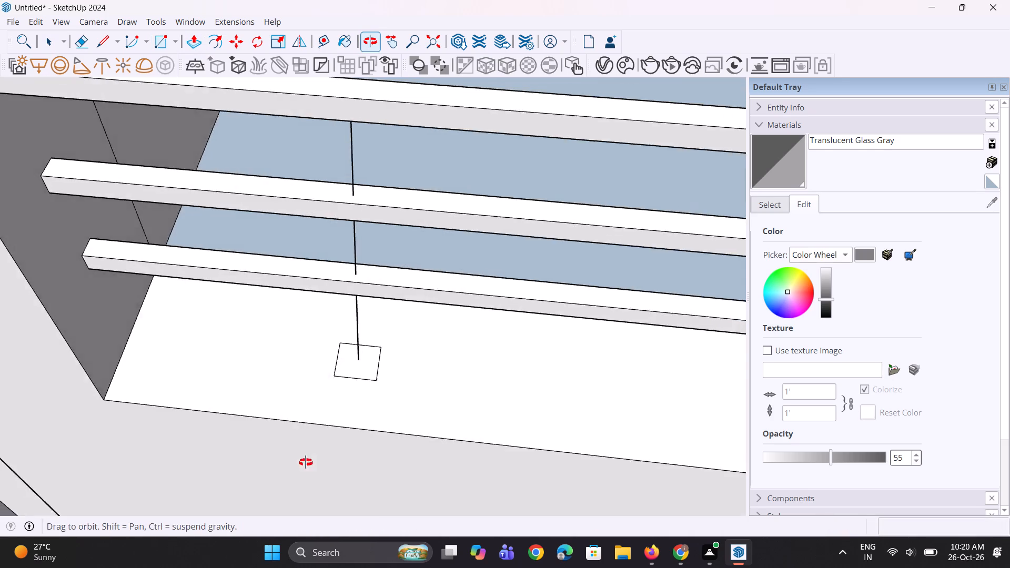
{"action": "middle_click_drag", "start_coordinate": [306, 462], "coordinate": [265, 454]}
{"action": "scroll", "coordinate": [335, 399], "scroll_direction": "up", "scroll_amount": 2}
{"action": "left_click", "coordinate": [359, 374]}
{"action": "scroll", "coordinate": [365, 375], "scroll_direction": "up", "scroll_amount": 3}
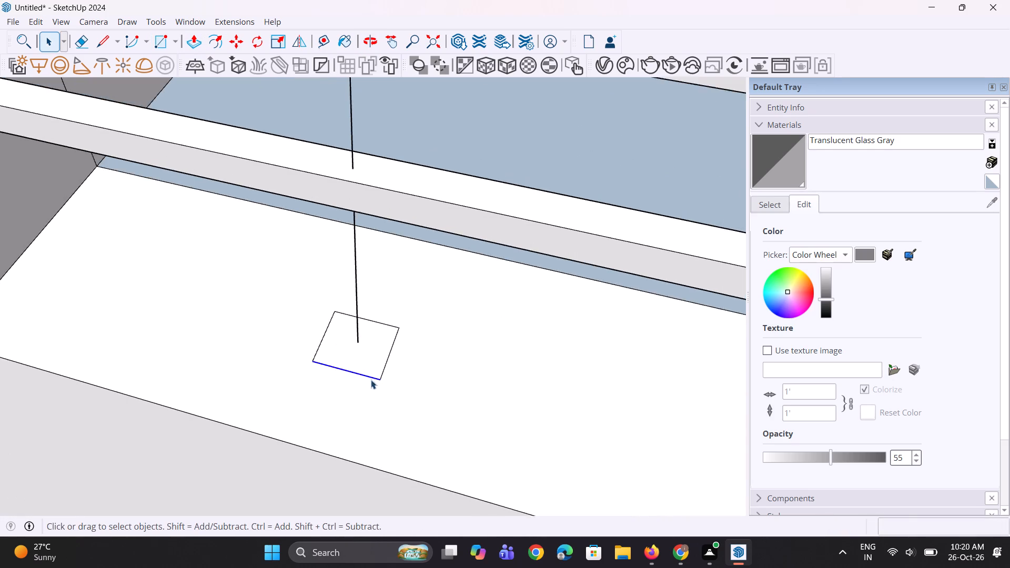
{"action": "scroll", "coordinate": [371, 380], "scroll_direction": "up", "scroll_amount": 2}
{"action": "key", "text": "m"}
{"action": "scroll", "coordinate": [379, 394], "scroll_direction": "up", "scroll_amount": 2}
{"action": "left_click", "coordinate": [381, 379]}
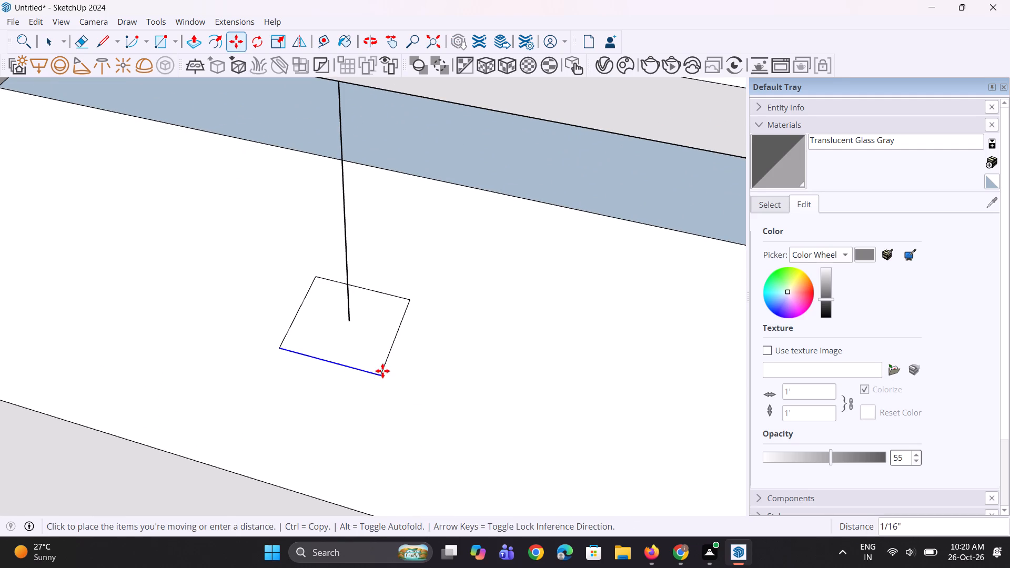
{"action": "left_click", "coordinate": [389, 358]}
{"action": "middle_click_drag", "start_coordinate": [359, 381], "coordinate": [390, 410]}
{"action": "key", "text": "space"}
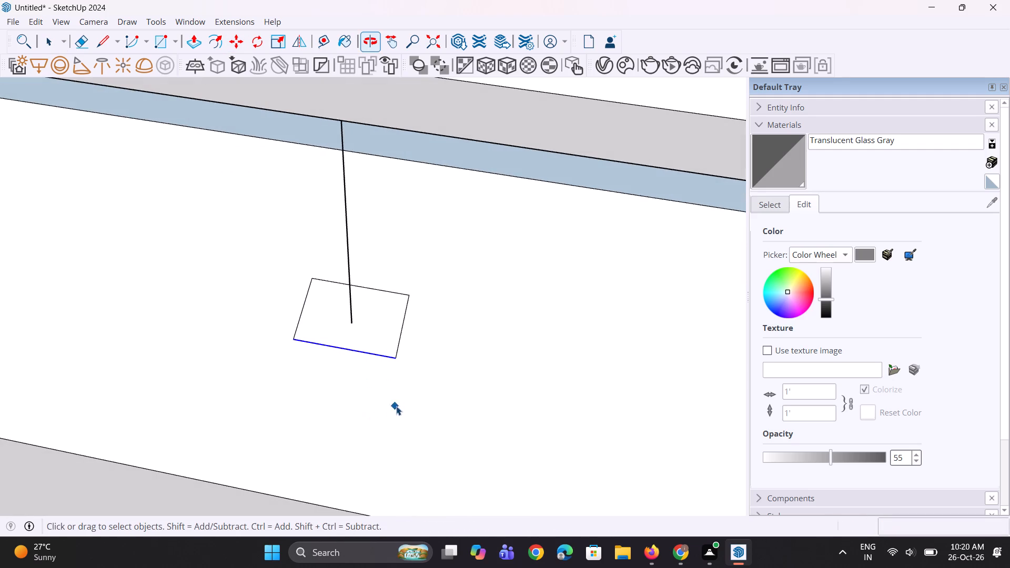
Copy the first post's base rectangle about 13' 4" along the ledge to the foot of the far post line.
{"action": "key", "text": "space"}
{"action": "scroll", "coordinate": [355, 373], "scroll_direction": "down", "scroll_amount": 3}
{"action": "left_click", "coordinate": [352, 346]}
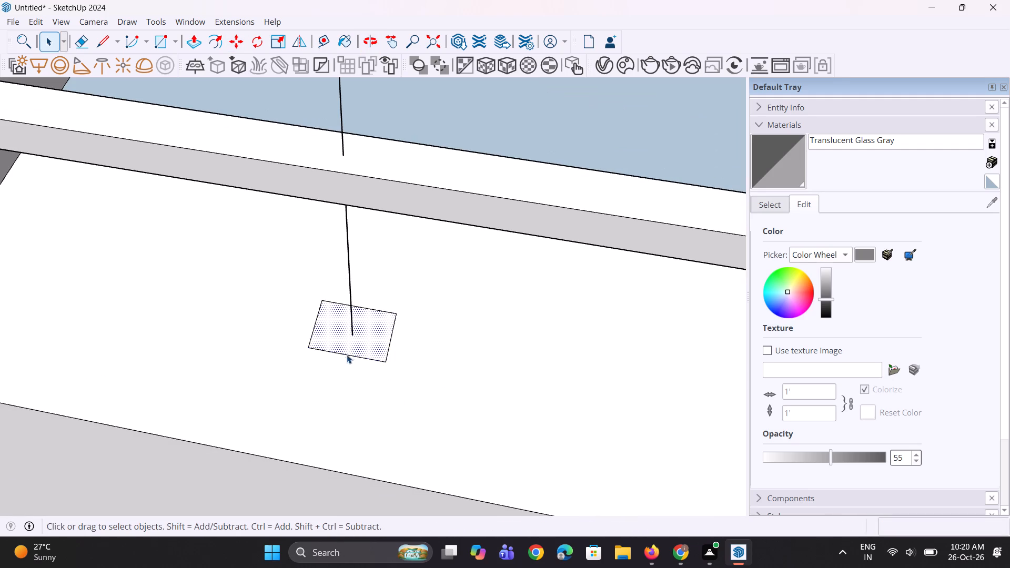
{"action": "key", "text": "m"}
{"action": "left_click", "coordinate": [344, 358]}
{"action": "scroll", "coordinate": [424, 394], "scroll_direction": "down", "scroll_amount": 3}
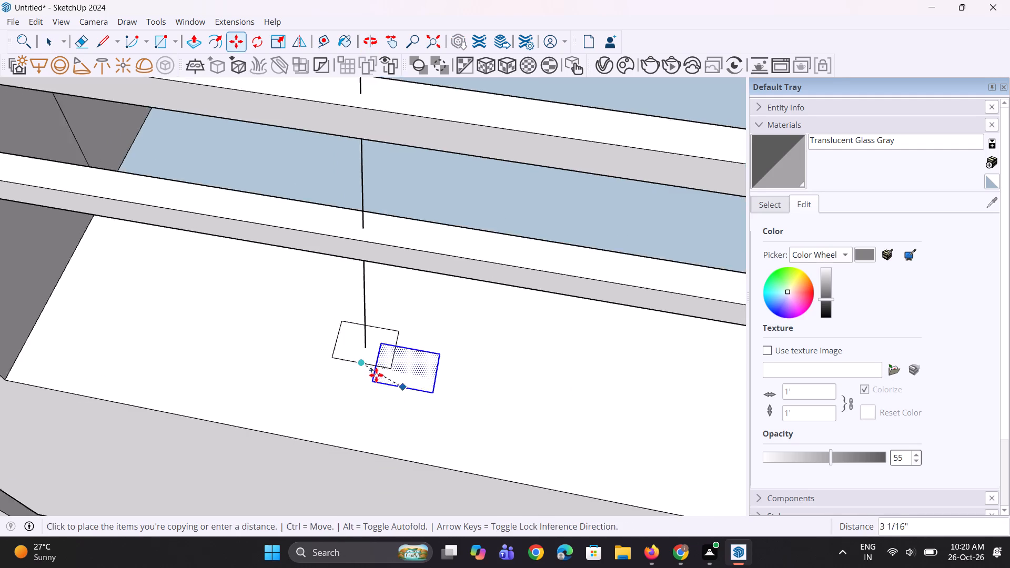
{"action": "scroll", "coordinate": [376, 375], "scroll_direction": "down", "scroll_amount": 18}
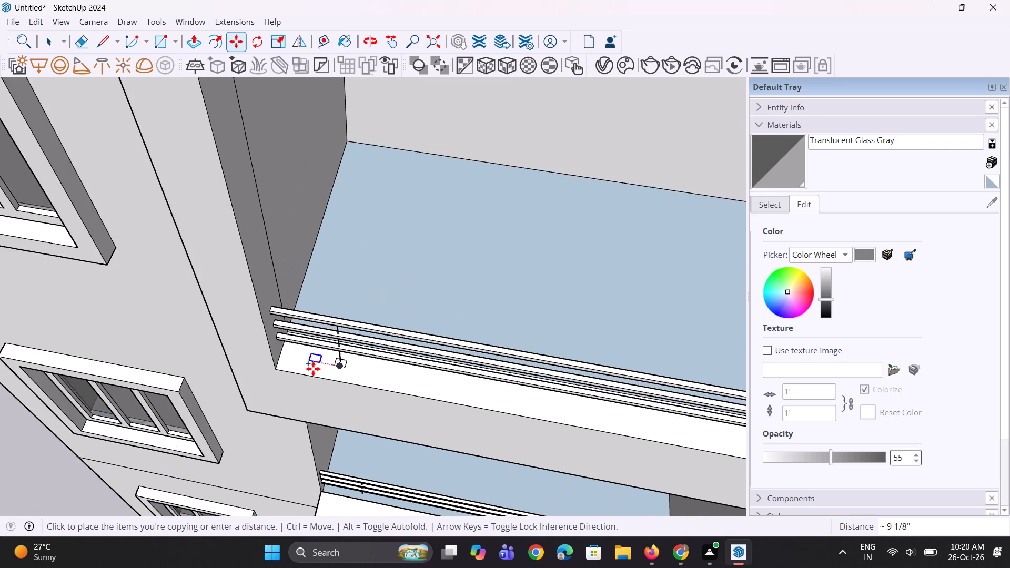
{"action": "scroll", "coordinate": [313, 369], "scroll_direction": "down", "scroll_amount": 6}
{"action": "scroll", "coordinate": [538, 413], "scroll_direction": "up", "scroll_amount": 3}
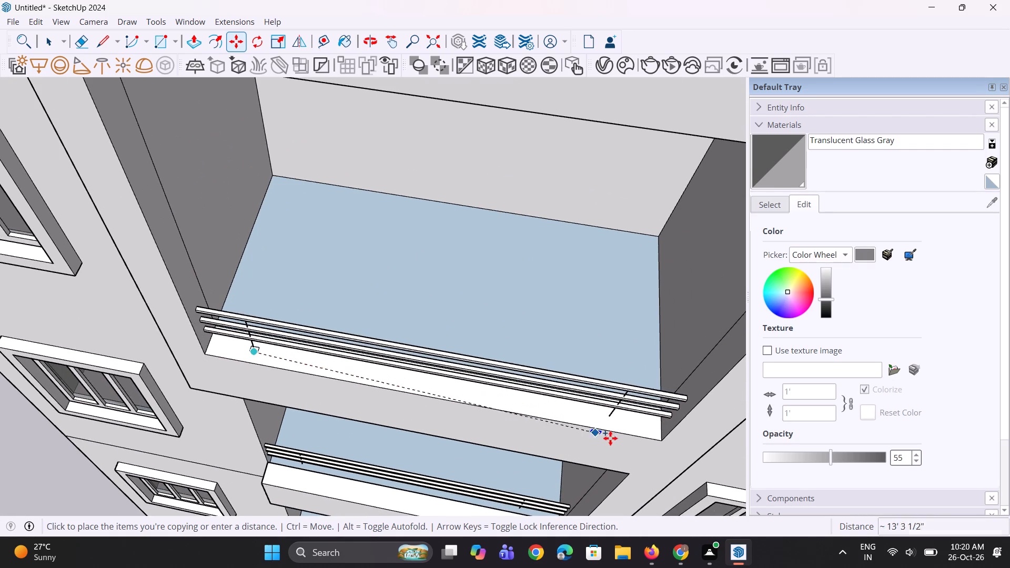
{"action": "scroll", "coordinate": [602, 423], "scroll_direction": "up", "scroll_amount": 9}
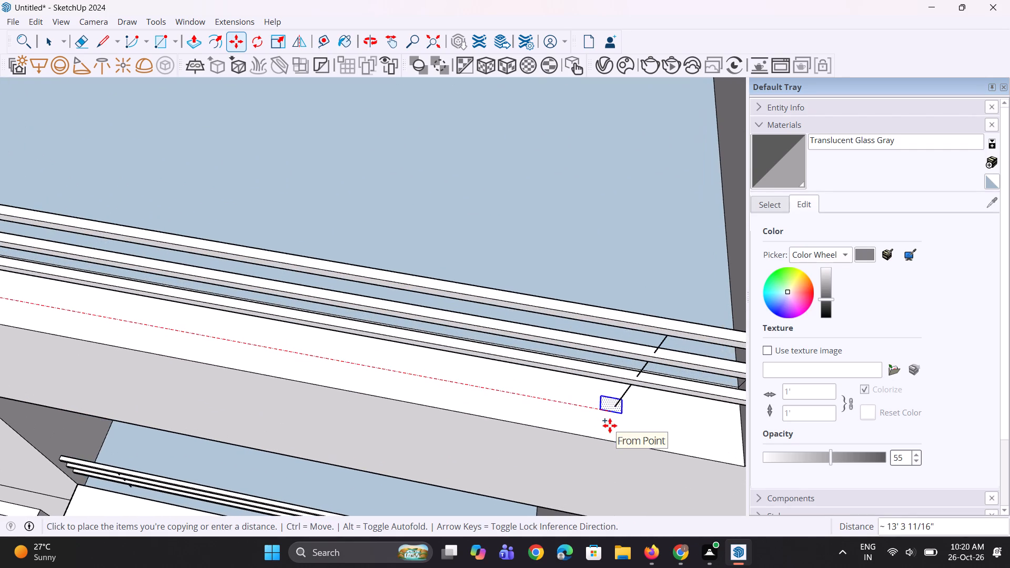
{"action": "left_click", "coordinate": [612, 427]}
Extrude the far post's base rectangle about 2' 5 5/16" up to the top rail.
{"action": "key", "text": "p"}
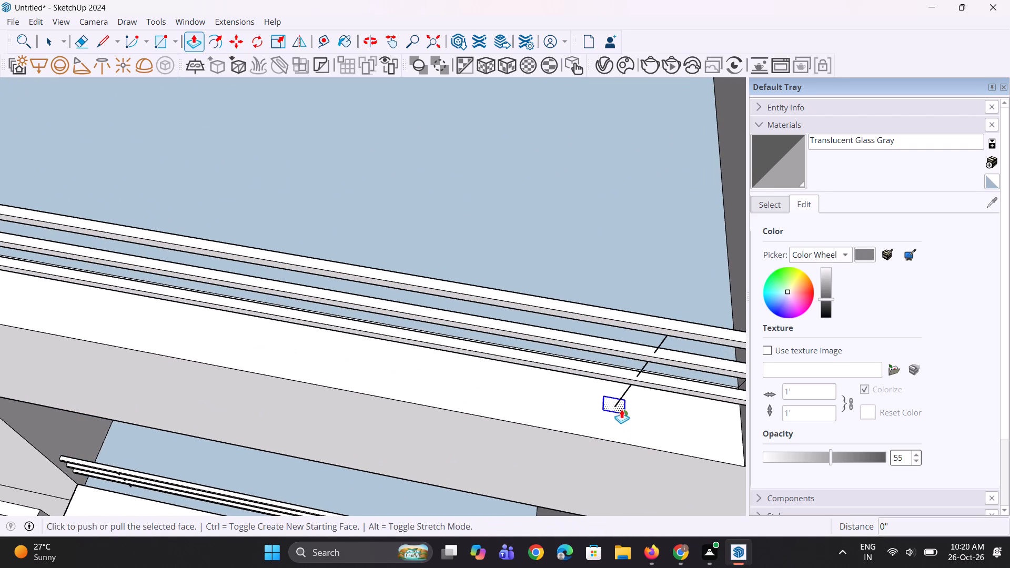
{"action": "left_click", "coordinate": [621, 408]}
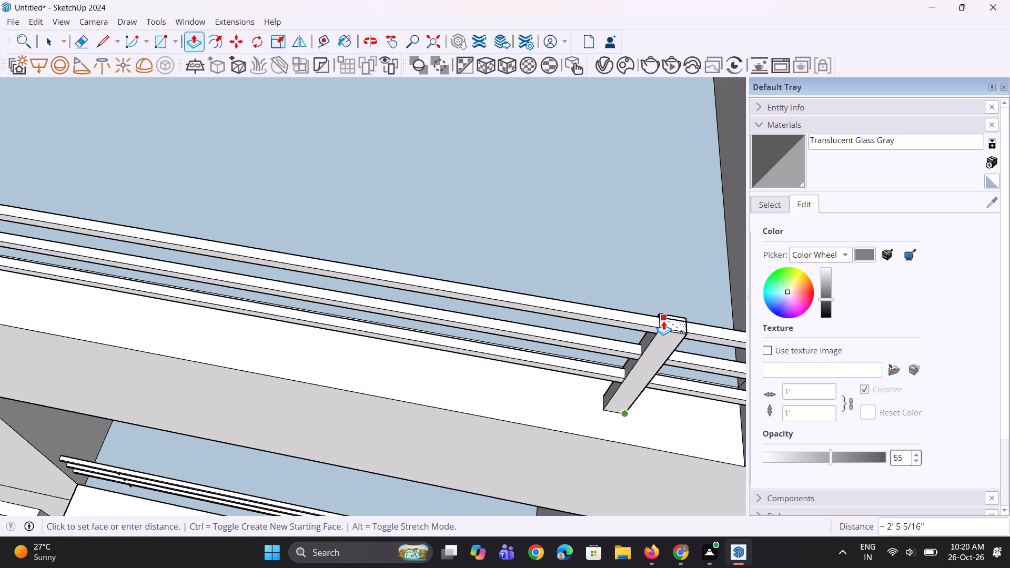
{"action": "left_click", "coordinate": [662, 321]}
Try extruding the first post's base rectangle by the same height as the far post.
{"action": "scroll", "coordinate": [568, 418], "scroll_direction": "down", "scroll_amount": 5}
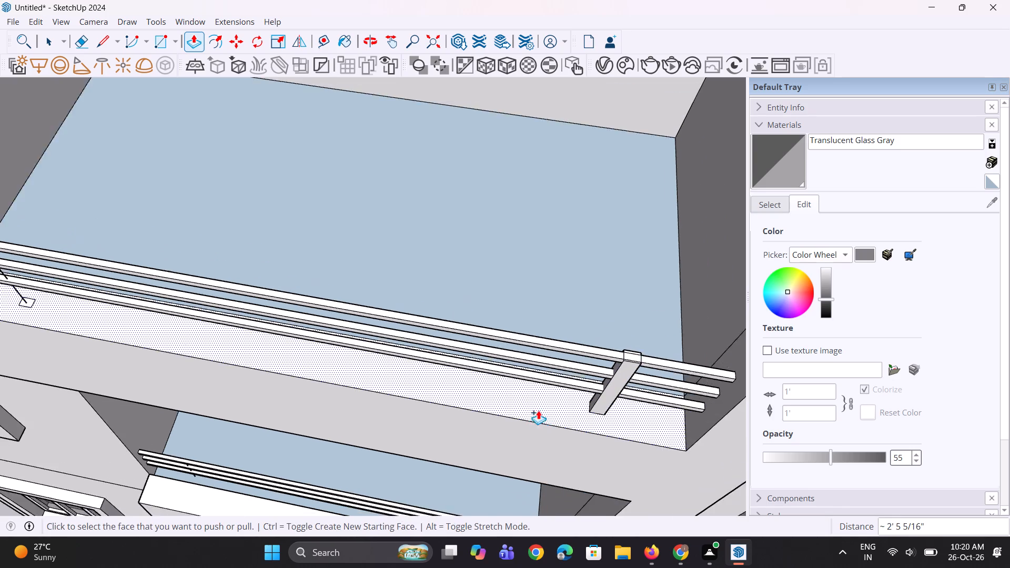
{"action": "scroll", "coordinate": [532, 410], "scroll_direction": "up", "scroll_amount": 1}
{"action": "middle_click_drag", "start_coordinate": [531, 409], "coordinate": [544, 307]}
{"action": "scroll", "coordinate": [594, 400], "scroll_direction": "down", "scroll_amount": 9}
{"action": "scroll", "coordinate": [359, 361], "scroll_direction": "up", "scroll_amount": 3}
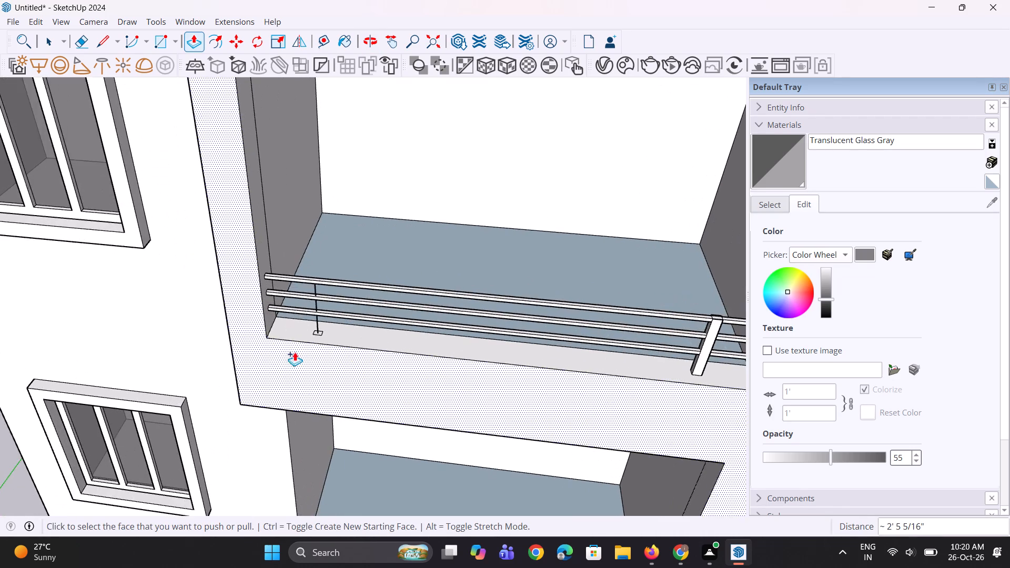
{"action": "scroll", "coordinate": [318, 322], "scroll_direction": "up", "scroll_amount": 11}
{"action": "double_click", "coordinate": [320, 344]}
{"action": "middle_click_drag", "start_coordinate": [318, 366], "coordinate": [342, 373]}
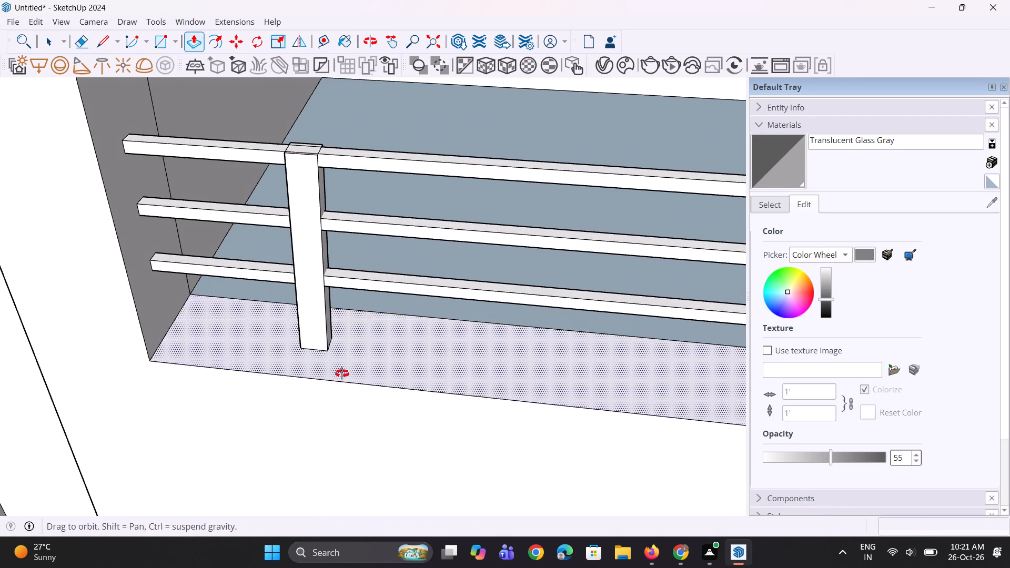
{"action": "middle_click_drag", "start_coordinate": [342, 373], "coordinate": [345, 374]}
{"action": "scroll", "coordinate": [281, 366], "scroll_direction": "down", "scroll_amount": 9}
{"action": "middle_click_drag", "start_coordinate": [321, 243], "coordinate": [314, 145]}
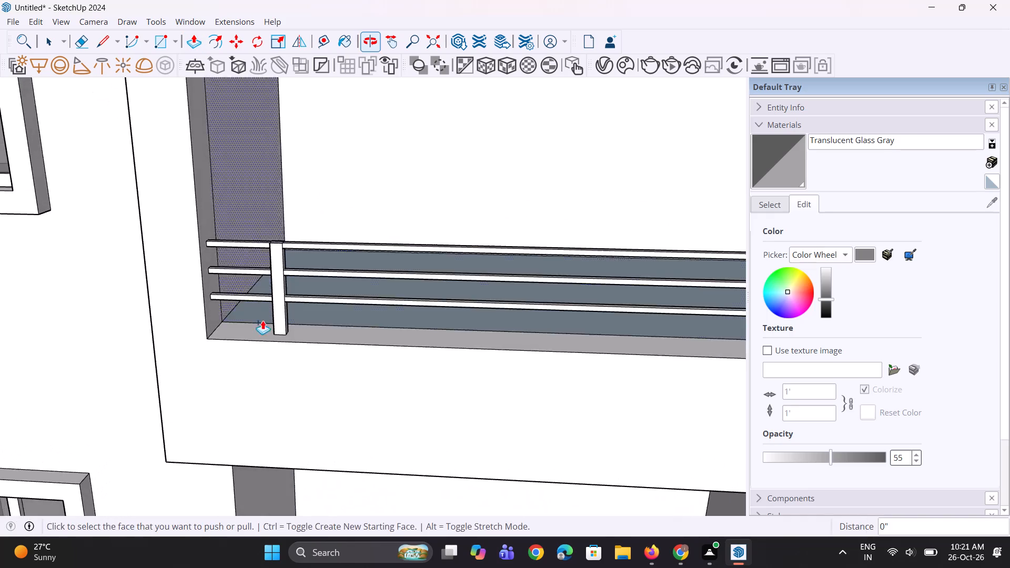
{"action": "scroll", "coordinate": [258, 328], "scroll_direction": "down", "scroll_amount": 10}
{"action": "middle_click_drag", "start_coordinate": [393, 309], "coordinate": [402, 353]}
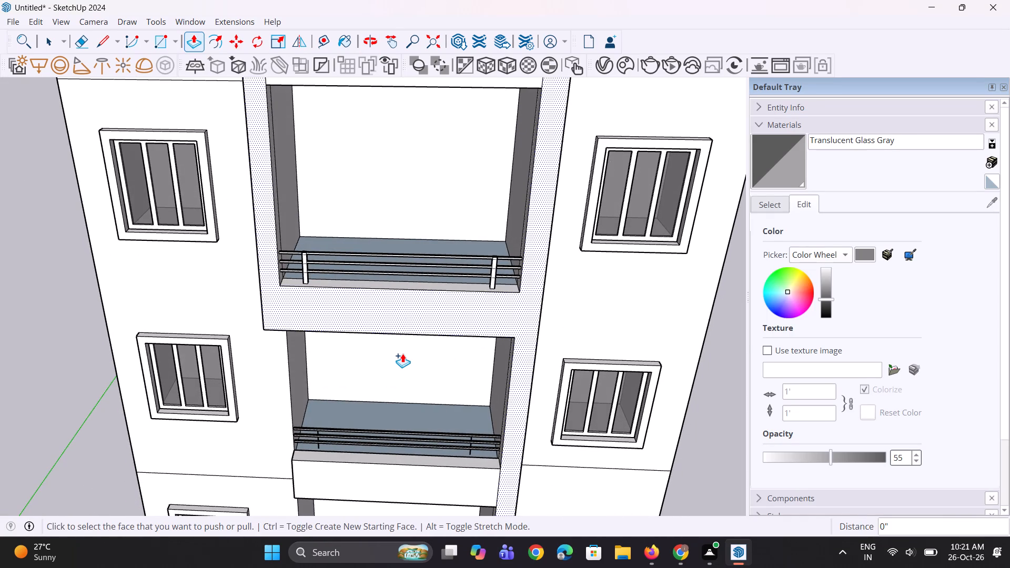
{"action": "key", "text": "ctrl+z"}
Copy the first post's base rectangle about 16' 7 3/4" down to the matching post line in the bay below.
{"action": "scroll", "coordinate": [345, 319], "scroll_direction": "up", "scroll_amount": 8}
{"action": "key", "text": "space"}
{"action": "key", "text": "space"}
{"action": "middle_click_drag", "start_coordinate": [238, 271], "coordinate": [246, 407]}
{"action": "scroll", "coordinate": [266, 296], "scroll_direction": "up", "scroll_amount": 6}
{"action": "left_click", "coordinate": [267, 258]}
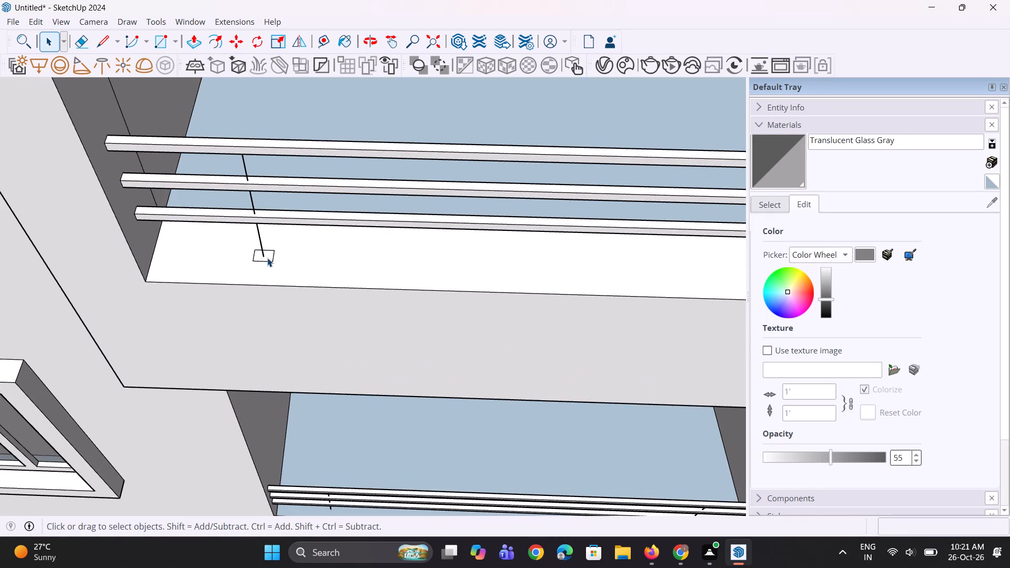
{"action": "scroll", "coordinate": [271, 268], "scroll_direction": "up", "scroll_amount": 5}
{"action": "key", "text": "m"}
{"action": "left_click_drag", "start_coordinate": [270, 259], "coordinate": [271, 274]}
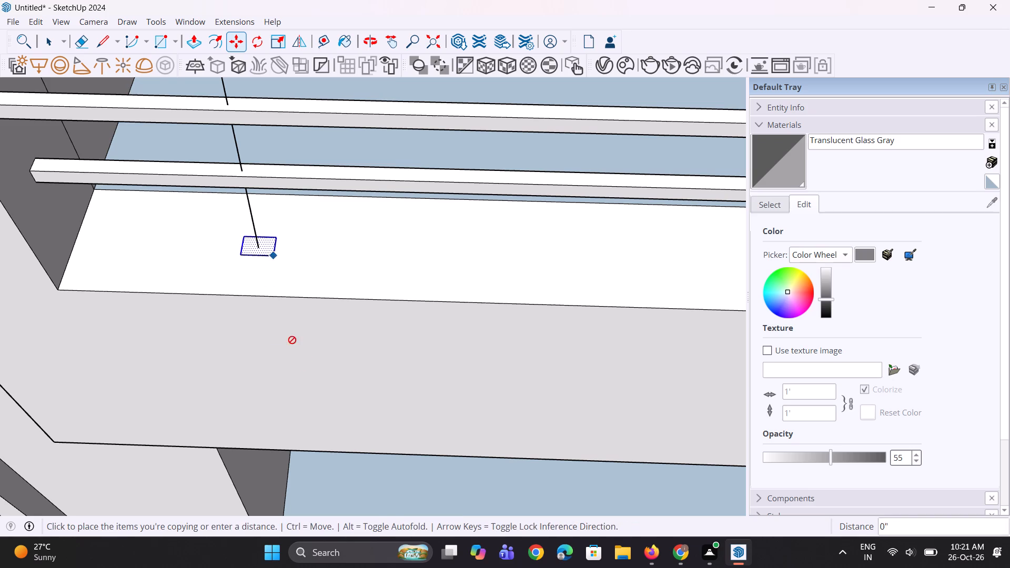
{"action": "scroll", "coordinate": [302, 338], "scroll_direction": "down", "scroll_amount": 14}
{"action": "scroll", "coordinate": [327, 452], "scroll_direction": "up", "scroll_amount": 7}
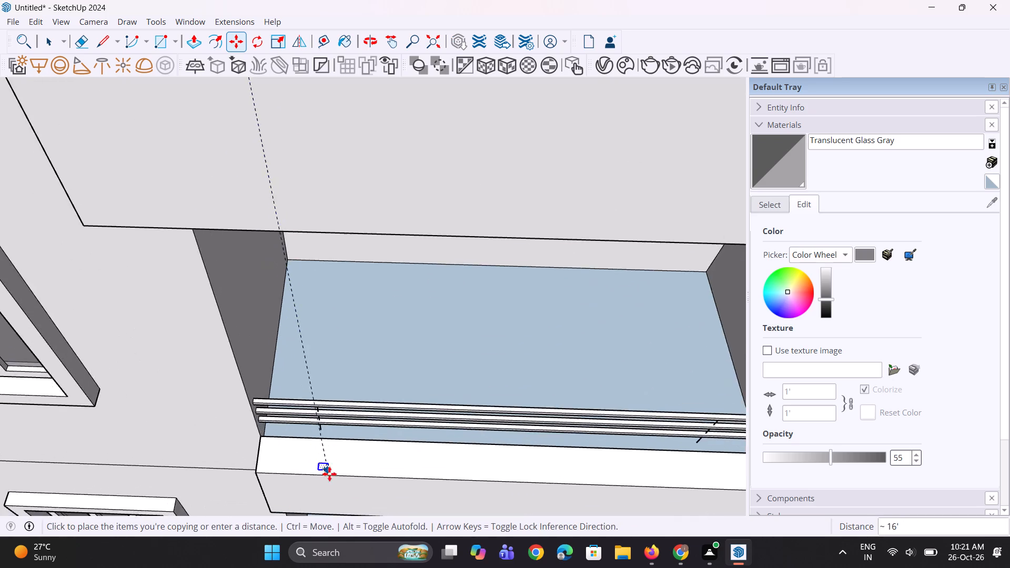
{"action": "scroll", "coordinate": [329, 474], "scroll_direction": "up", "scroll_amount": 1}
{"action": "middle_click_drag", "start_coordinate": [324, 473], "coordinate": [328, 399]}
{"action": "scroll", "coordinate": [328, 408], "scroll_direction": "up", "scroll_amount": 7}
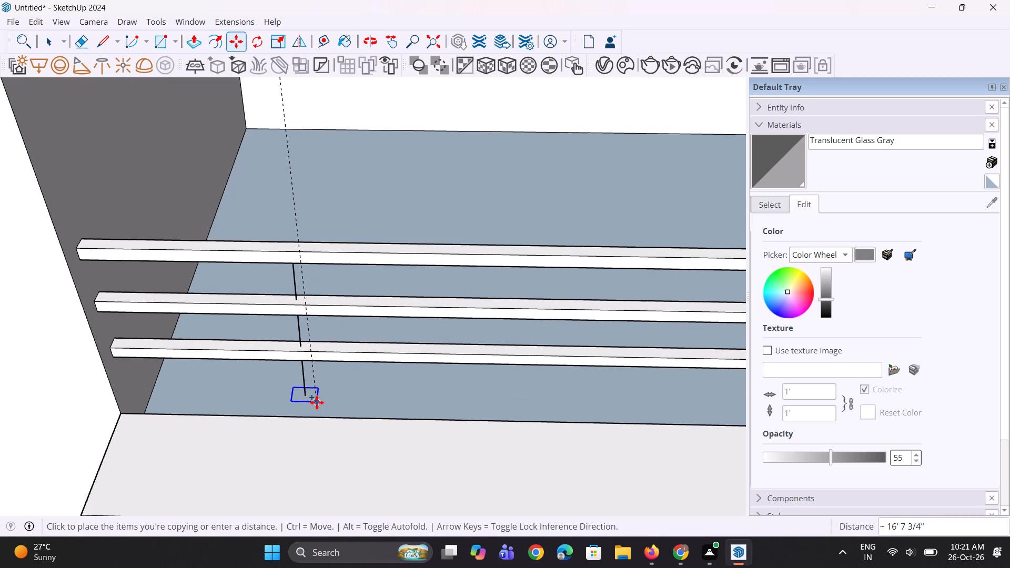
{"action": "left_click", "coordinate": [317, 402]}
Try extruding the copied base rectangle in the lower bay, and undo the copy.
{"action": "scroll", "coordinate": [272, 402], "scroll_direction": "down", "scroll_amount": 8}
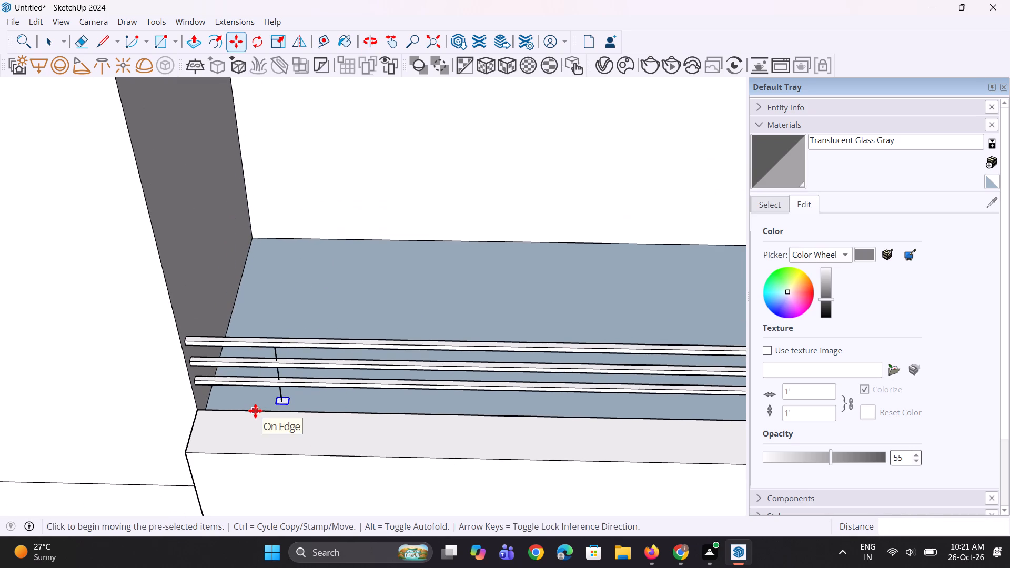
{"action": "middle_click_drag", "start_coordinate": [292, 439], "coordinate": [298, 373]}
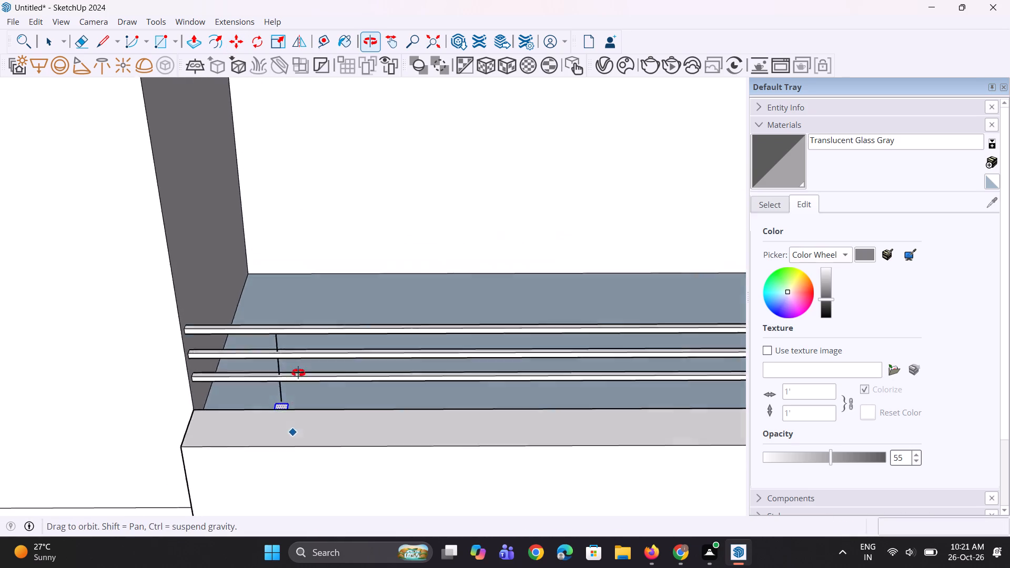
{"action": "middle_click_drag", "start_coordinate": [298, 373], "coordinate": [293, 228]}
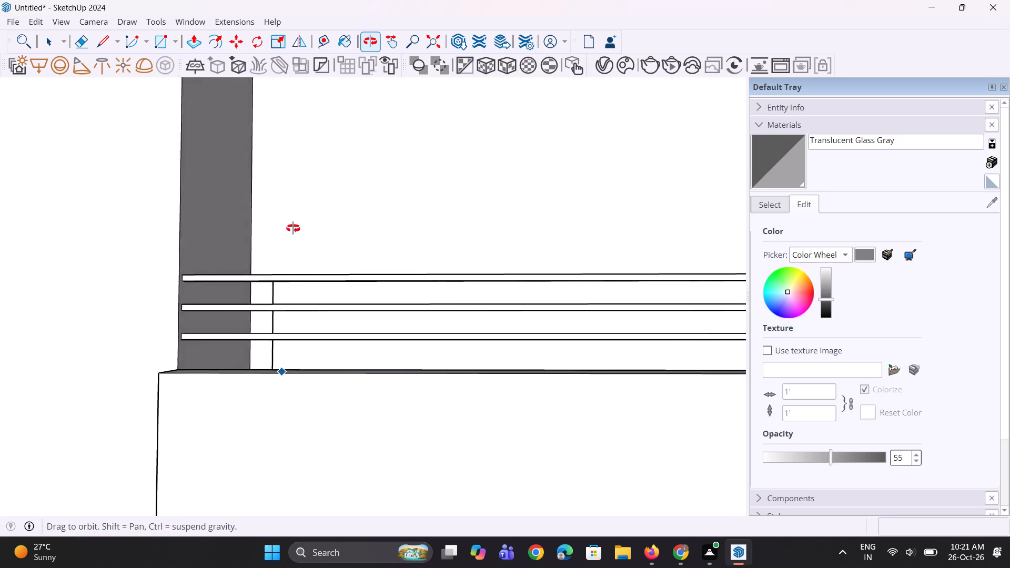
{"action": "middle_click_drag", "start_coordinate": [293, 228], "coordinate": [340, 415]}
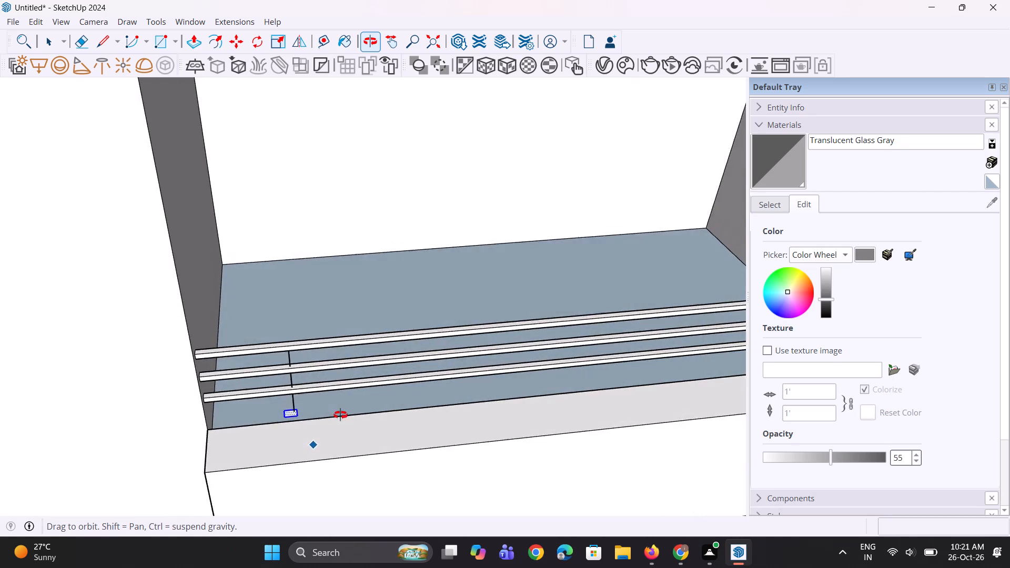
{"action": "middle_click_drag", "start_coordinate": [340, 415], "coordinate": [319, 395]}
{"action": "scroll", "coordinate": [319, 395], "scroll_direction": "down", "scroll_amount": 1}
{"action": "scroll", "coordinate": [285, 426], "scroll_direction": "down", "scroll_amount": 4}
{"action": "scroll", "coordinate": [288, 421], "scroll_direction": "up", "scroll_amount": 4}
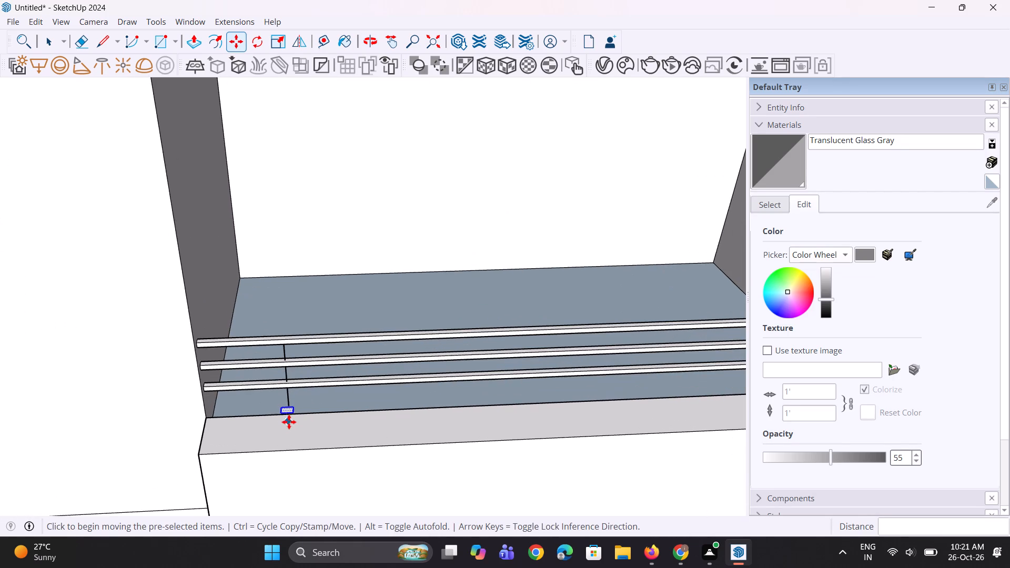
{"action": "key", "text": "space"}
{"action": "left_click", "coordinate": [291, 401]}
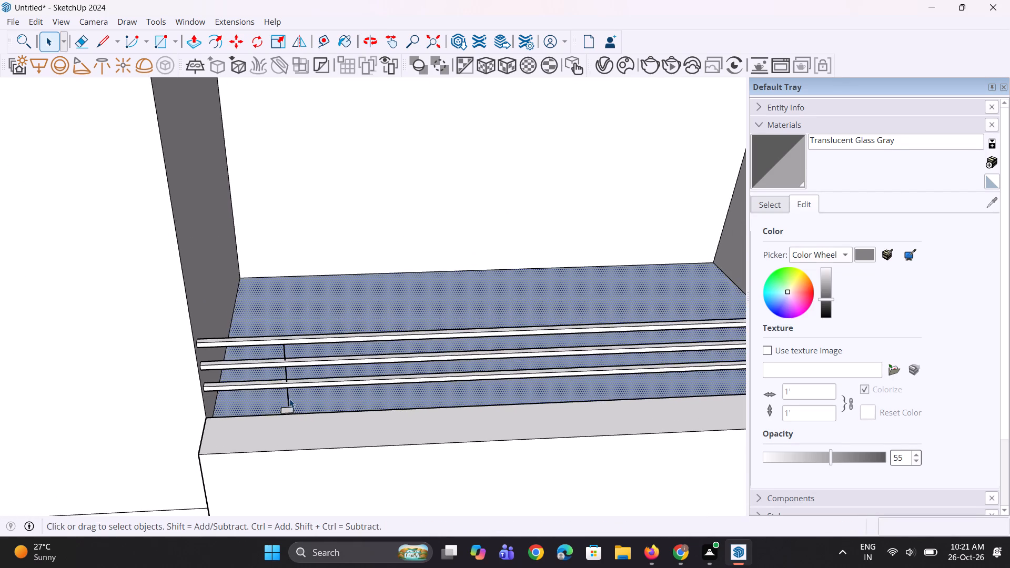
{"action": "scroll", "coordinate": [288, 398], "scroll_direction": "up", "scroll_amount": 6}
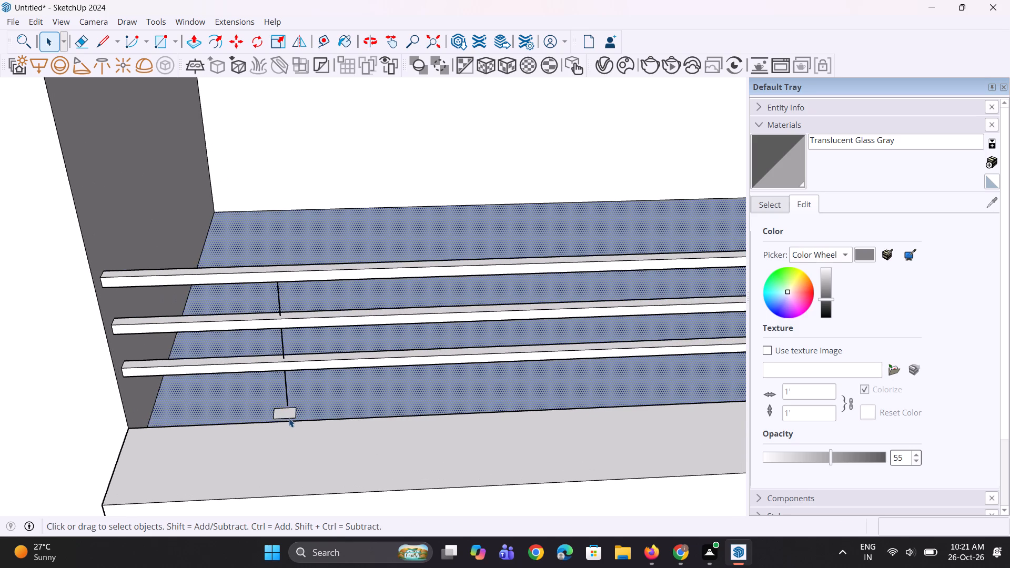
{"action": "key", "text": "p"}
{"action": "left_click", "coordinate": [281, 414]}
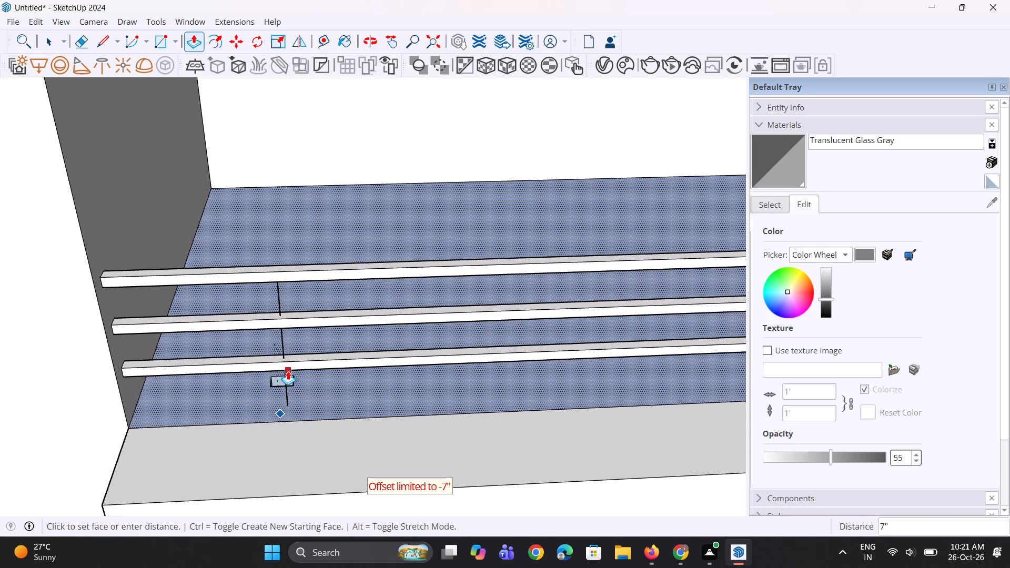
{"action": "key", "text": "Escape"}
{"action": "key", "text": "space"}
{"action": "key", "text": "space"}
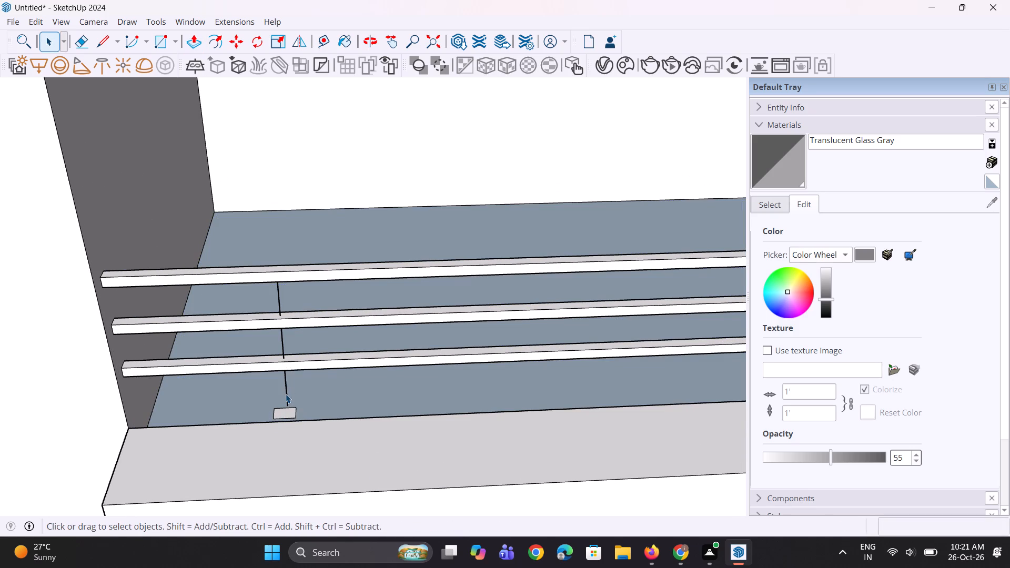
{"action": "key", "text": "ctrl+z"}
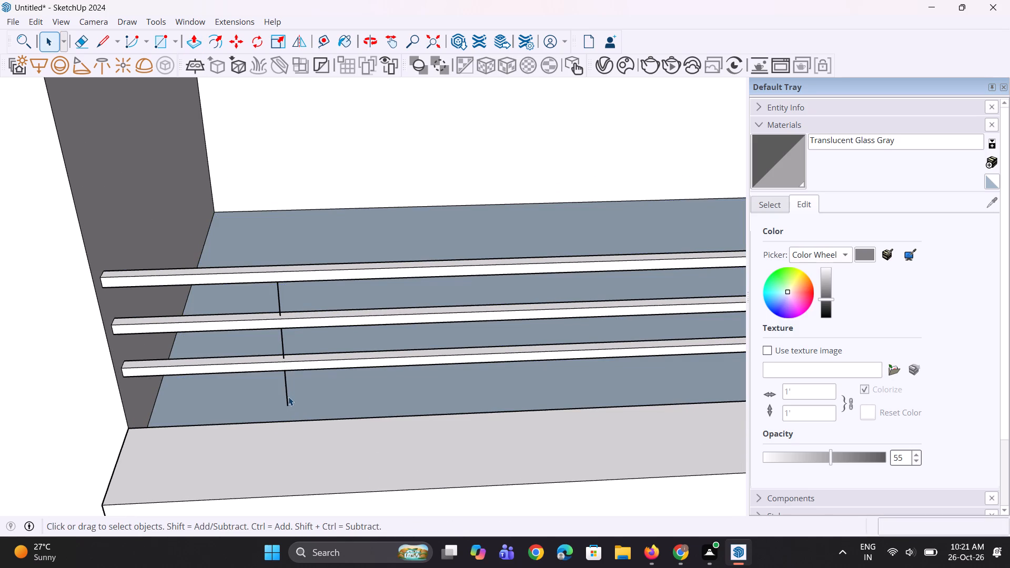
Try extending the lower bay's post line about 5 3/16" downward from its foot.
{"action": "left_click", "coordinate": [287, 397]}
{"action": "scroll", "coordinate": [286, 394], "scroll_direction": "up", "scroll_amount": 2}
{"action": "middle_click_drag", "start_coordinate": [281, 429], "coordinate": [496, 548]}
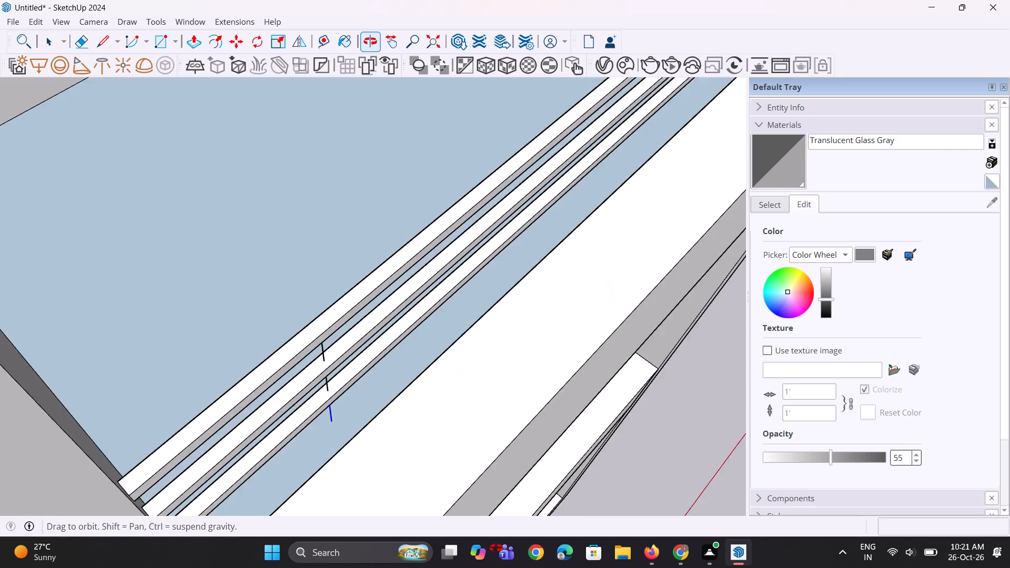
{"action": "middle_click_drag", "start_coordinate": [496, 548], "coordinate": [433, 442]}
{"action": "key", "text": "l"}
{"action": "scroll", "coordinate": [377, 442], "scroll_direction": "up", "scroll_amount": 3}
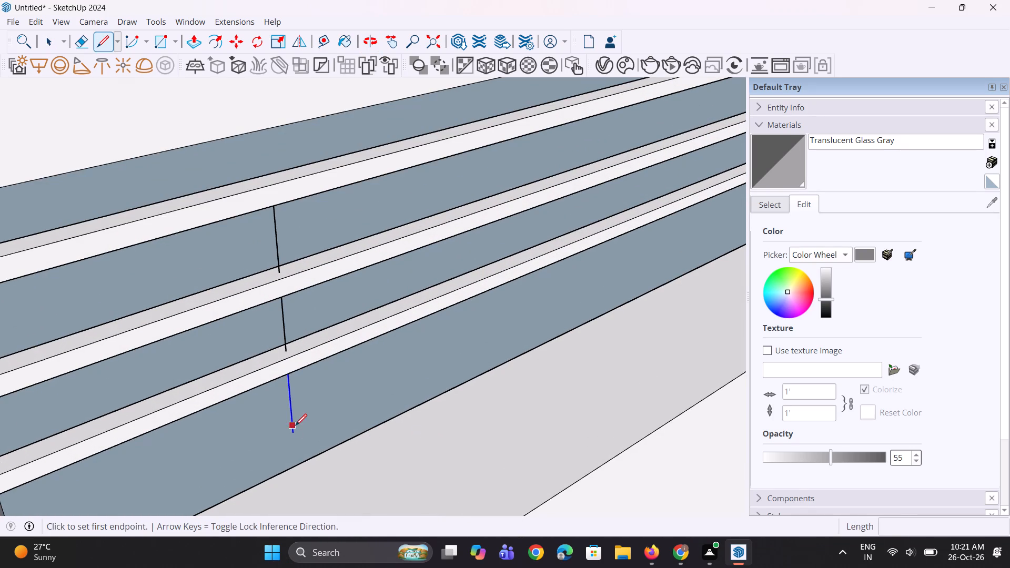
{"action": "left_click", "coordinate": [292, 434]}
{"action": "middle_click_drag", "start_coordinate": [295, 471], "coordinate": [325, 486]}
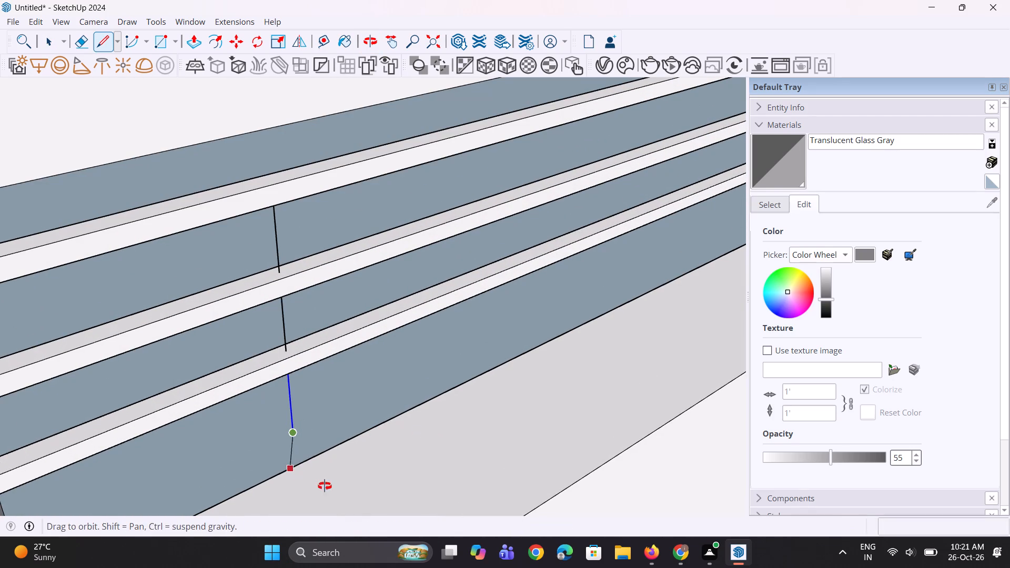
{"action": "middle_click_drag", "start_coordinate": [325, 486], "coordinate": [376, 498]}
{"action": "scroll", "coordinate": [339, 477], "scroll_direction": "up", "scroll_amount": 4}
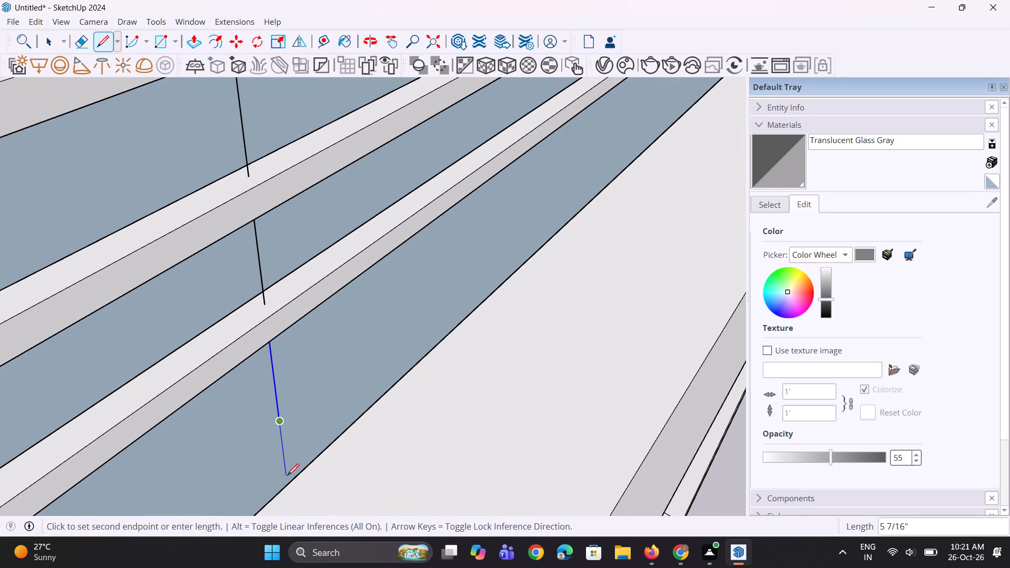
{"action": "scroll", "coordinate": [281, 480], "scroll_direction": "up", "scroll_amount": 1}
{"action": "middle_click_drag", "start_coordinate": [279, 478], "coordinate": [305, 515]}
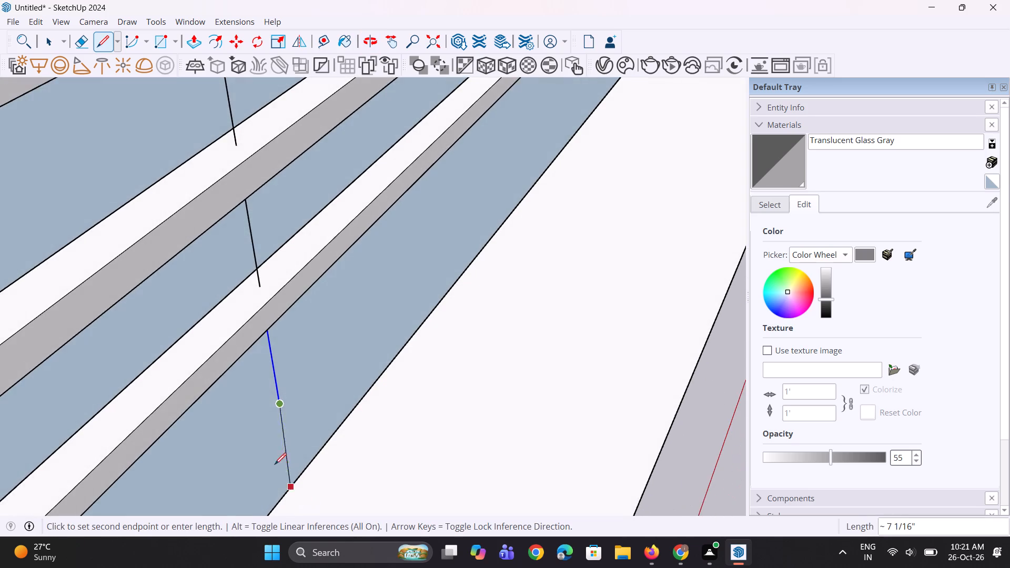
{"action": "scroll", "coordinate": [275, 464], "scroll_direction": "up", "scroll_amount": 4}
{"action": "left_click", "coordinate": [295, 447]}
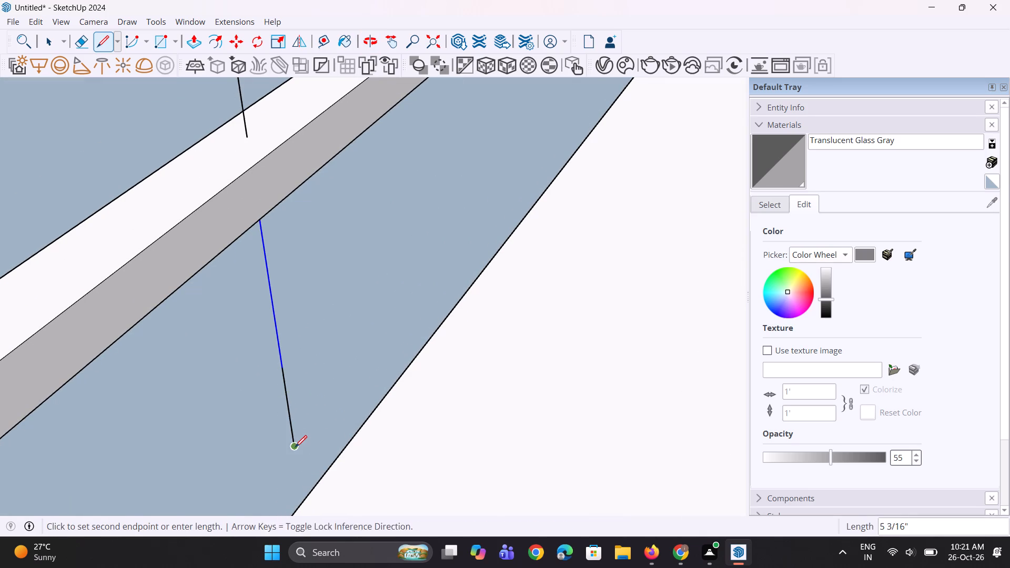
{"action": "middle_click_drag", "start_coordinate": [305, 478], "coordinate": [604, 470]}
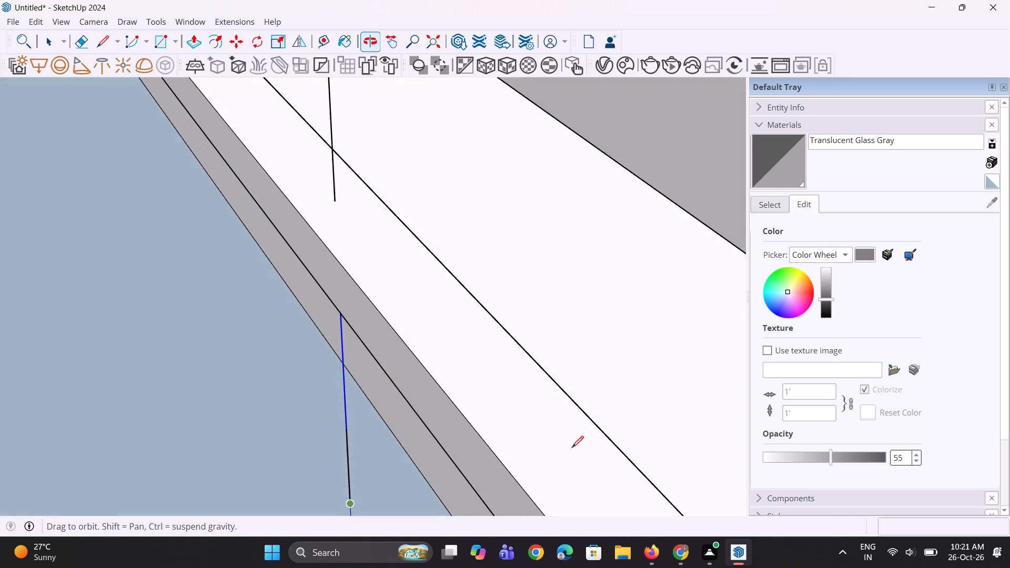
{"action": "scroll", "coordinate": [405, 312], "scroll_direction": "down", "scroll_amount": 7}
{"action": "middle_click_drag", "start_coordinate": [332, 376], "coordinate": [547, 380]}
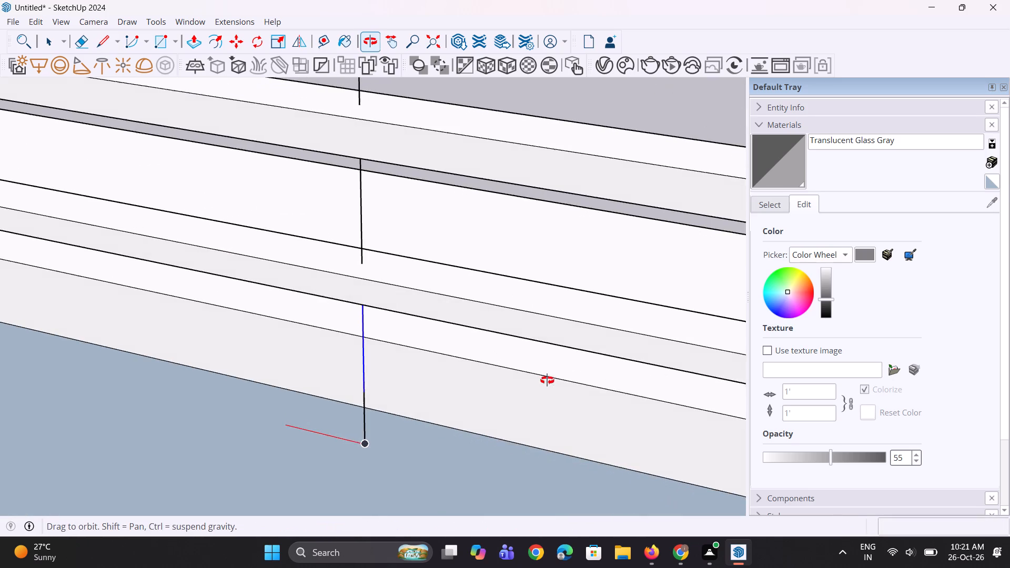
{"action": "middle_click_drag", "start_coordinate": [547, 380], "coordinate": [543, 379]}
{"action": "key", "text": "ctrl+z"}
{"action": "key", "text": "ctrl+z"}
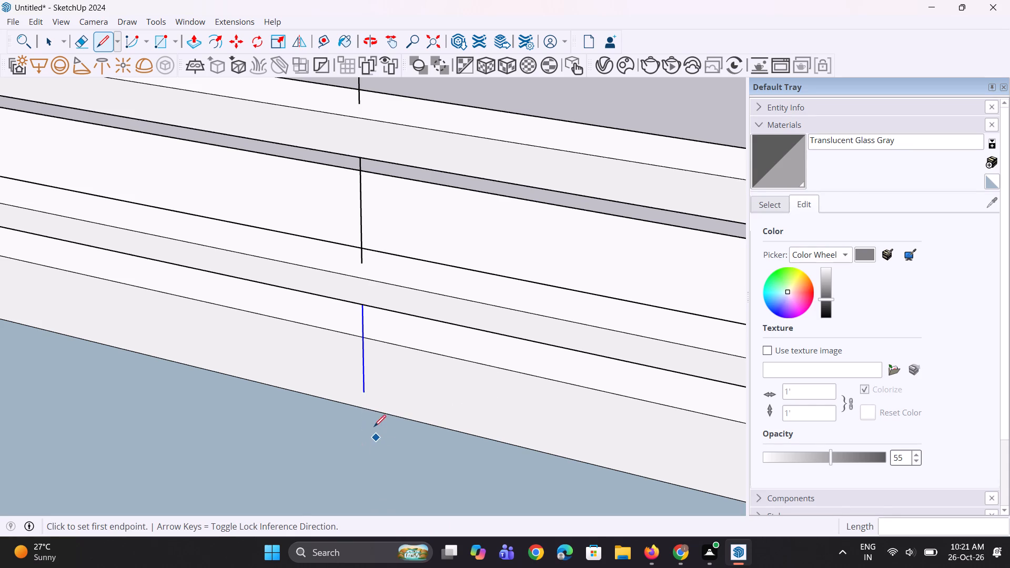
Extend the lower bay's post line straight down from its foot to the balcony floor.
{"action": "left_click", "coordinate": [362, 393]}
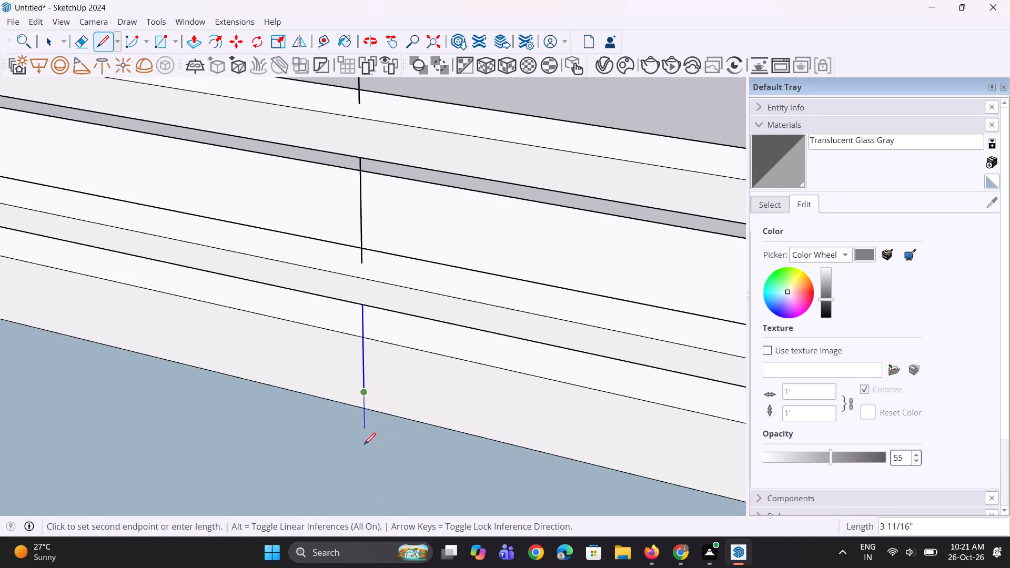
{"action": "left_click", "coordinate": [368, 469]}
{"action": "scroll", "coordinate": [386, 468], "scroll_direction": "down", "scroll_amount": 6}
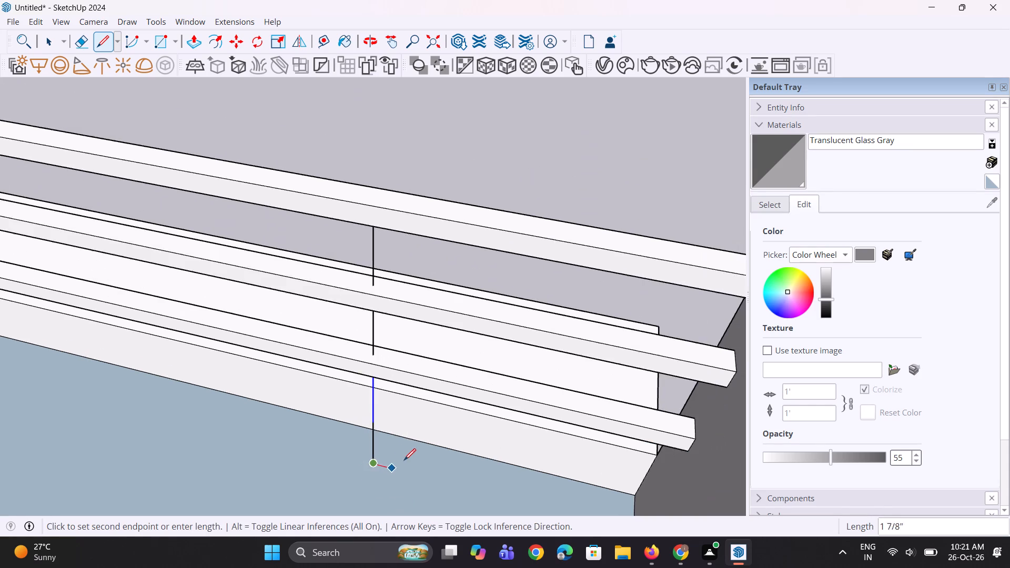
{"action": "scroll", "coordinate": [406, 459], "scroll_direction": "down", "scroll_amount": 5}
{"action": "middle_click_drag", "start_coordinate": [395, 462], "coordinate": [403, 438]}
{"action": "key", "text": "space"}
{"action": "key", "text": "space"}
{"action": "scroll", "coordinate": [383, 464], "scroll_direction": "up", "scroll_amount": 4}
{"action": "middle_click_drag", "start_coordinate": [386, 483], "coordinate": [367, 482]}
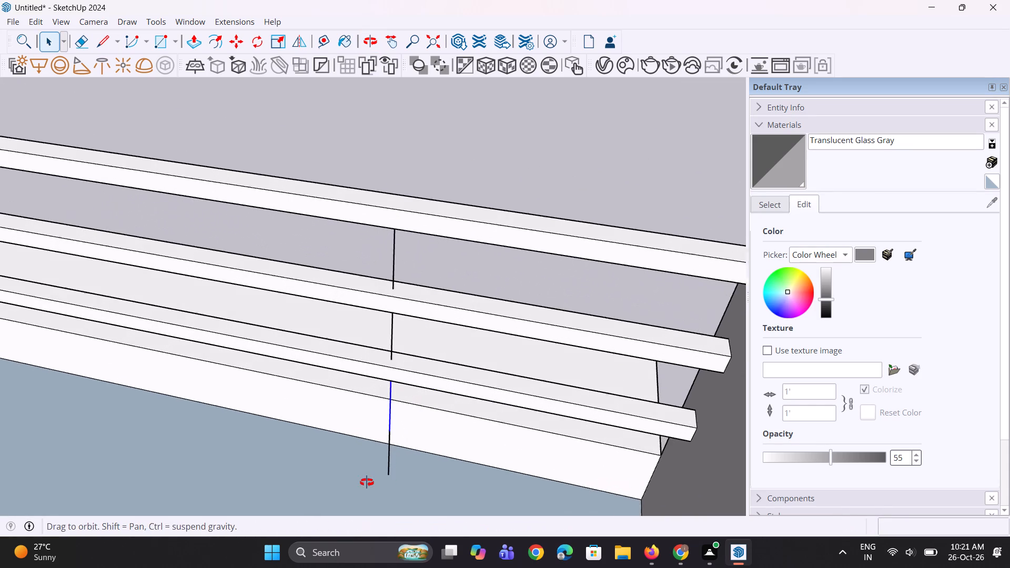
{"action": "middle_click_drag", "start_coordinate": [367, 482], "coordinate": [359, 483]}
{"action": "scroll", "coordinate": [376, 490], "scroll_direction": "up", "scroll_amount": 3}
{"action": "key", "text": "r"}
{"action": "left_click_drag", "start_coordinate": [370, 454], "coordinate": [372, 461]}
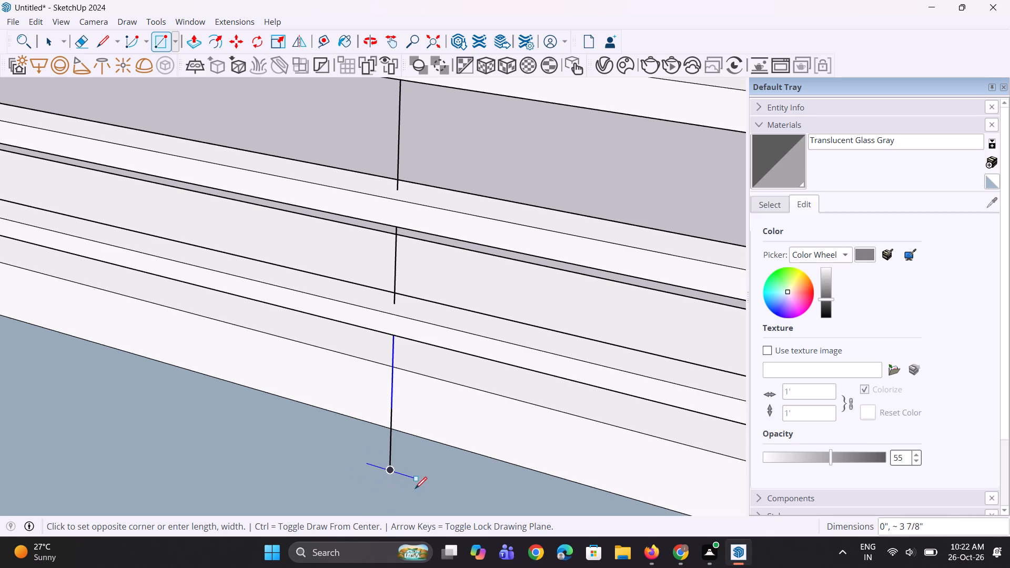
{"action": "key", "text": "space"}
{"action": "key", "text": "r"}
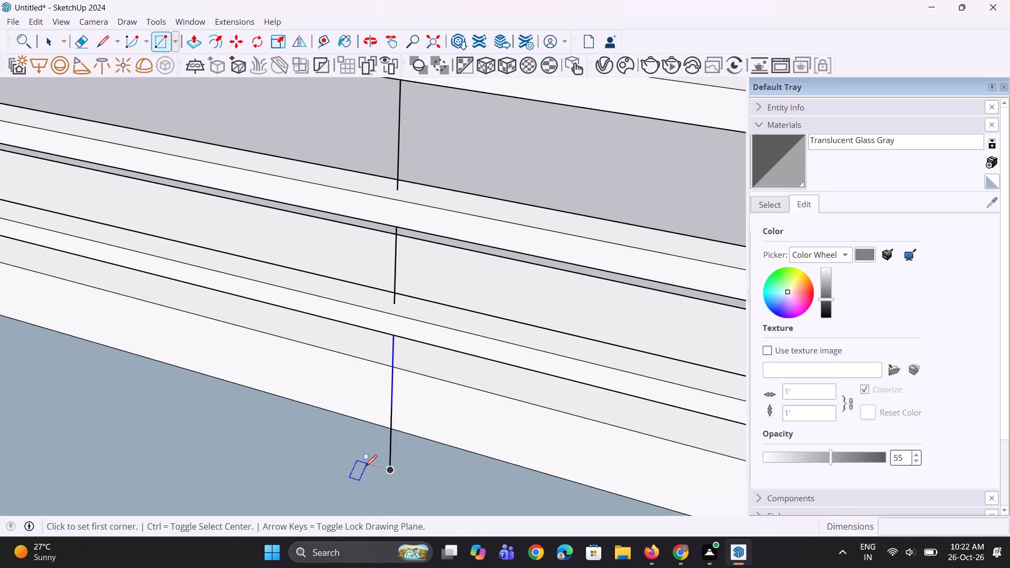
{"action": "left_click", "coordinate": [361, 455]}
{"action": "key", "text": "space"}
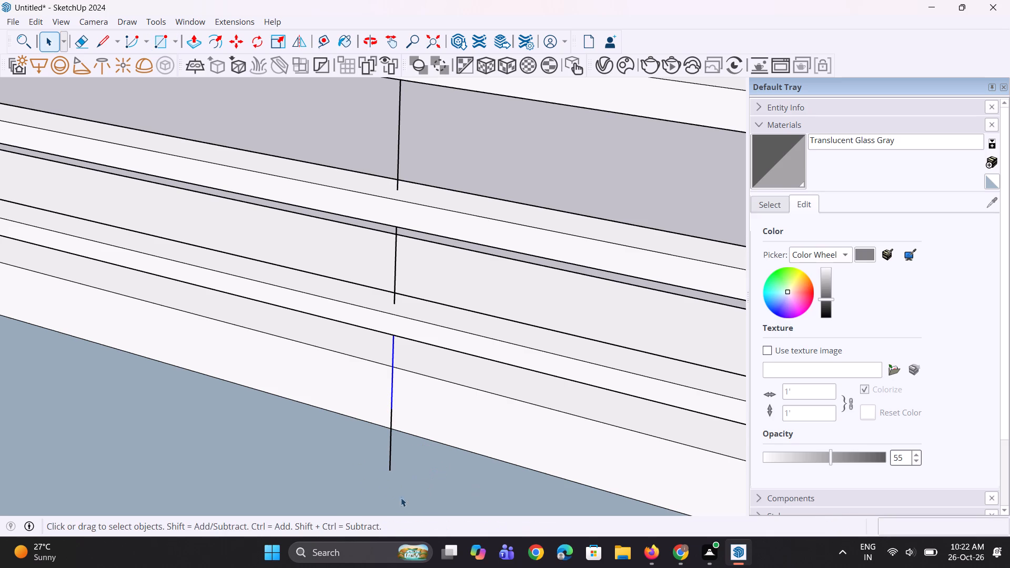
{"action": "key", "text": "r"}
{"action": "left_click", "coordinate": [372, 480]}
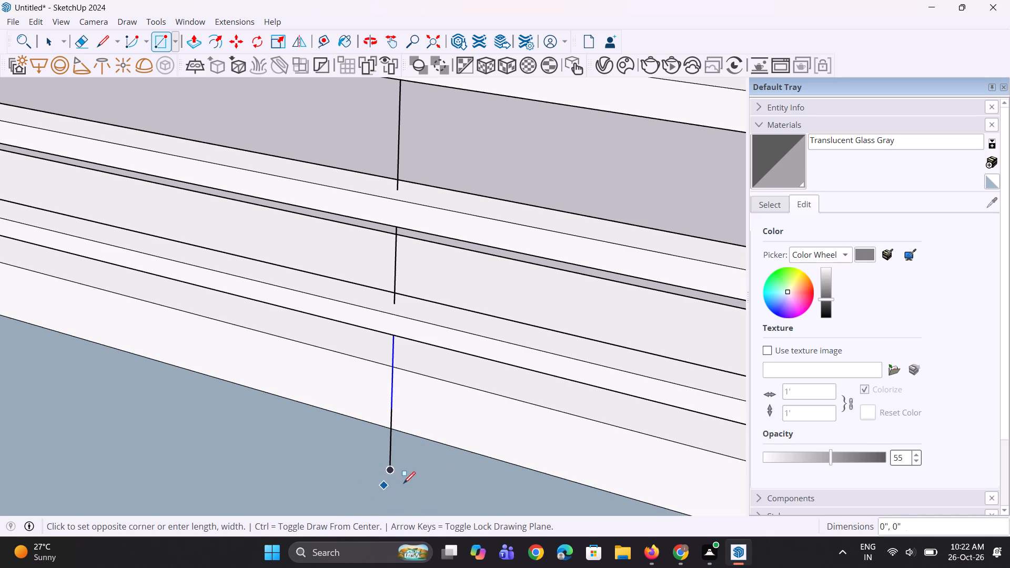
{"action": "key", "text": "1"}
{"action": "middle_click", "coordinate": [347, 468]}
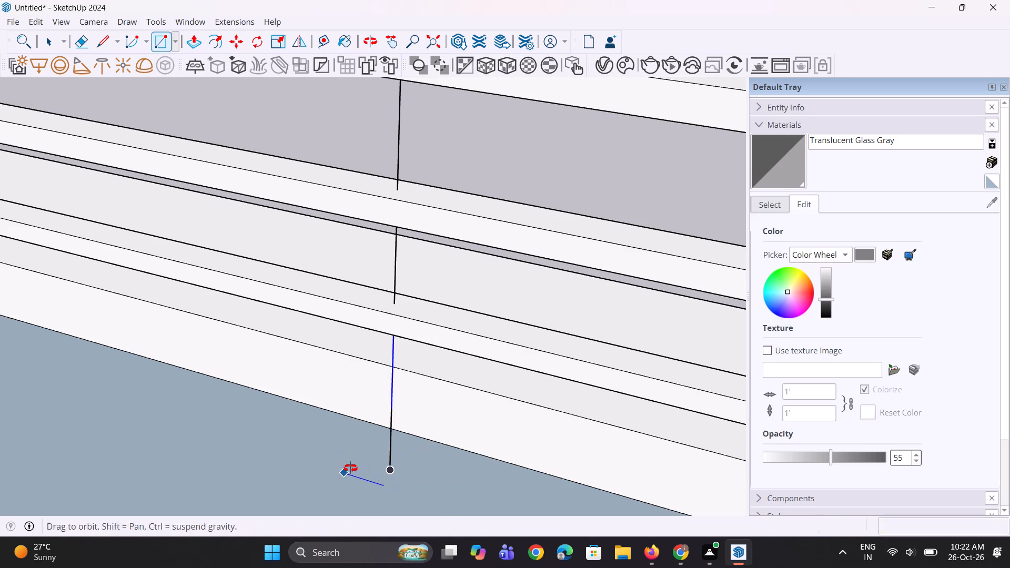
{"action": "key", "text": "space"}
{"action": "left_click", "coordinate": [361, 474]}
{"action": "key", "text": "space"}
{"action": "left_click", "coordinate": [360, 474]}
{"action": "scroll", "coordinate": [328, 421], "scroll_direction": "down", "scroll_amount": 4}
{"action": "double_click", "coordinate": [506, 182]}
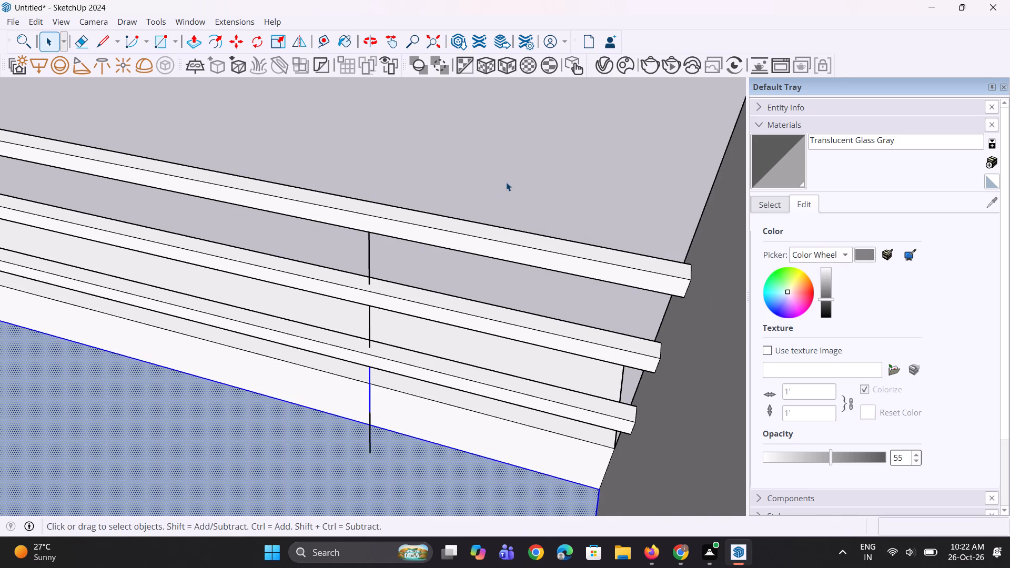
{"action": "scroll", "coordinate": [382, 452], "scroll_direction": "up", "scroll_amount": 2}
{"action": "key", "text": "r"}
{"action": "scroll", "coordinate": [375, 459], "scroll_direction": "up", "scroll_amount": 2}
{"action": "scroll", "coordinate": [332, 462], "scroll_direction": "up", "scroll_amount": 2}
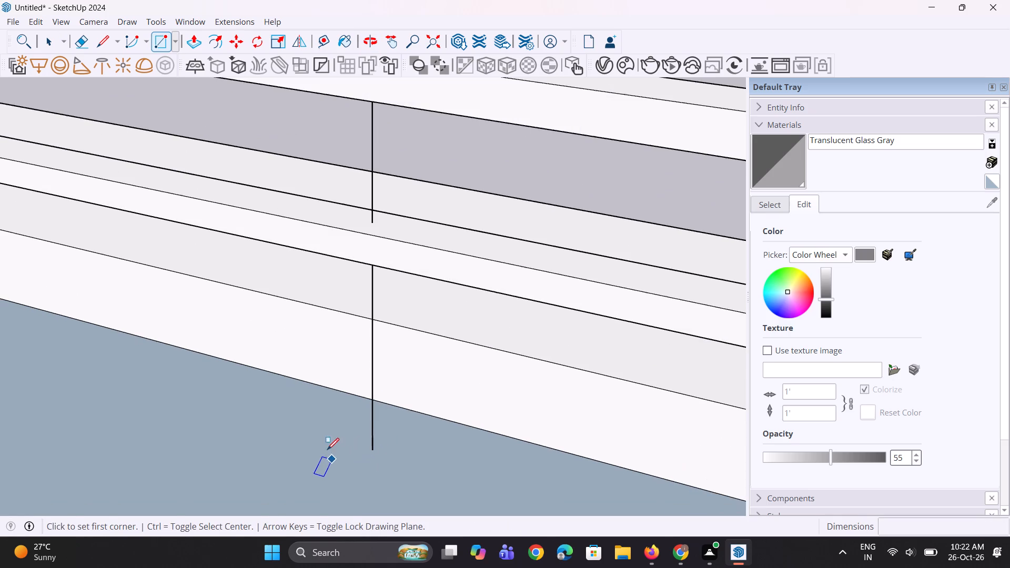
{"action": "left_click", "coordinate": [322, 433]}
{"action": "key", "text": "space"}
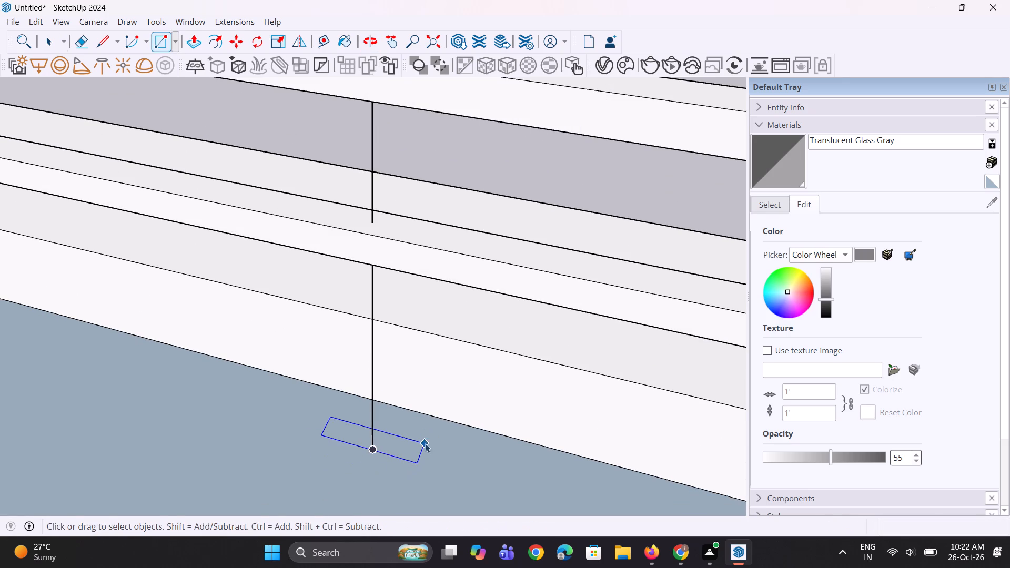
Draw a post base rectangle about 3 1/4" by 1 13/16" on the balcony floor near the post line's foot.
{"action": "middle_click_drag", "start_coordinate": [369, 481], "coordinate": [464, 334]}
{"action": "scroll", "coordinate": [393, 321], "scroll_direction": "down", "scroll_amount": 4}
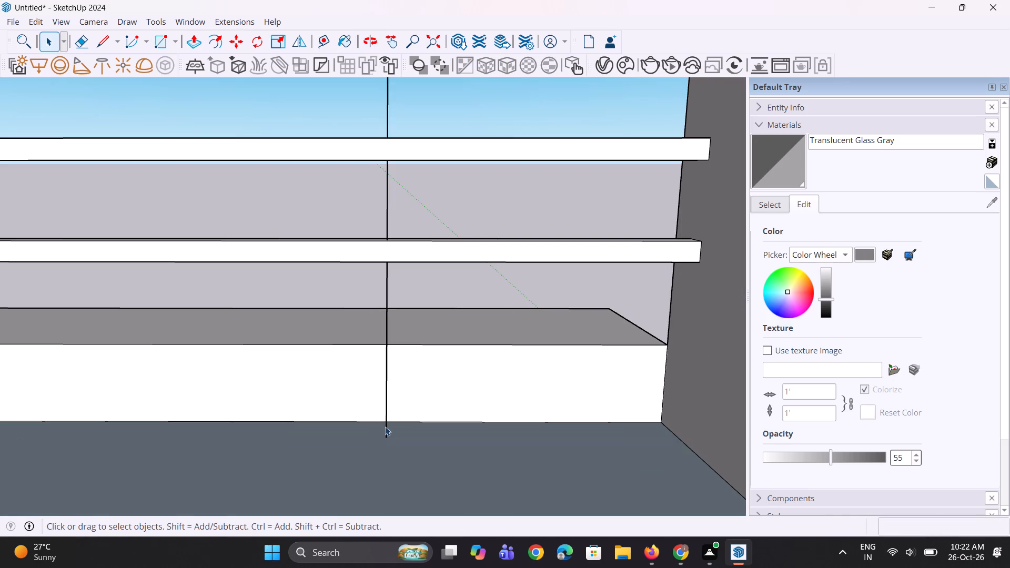
{"action": "left_click", "coordinate": [387, 429]}
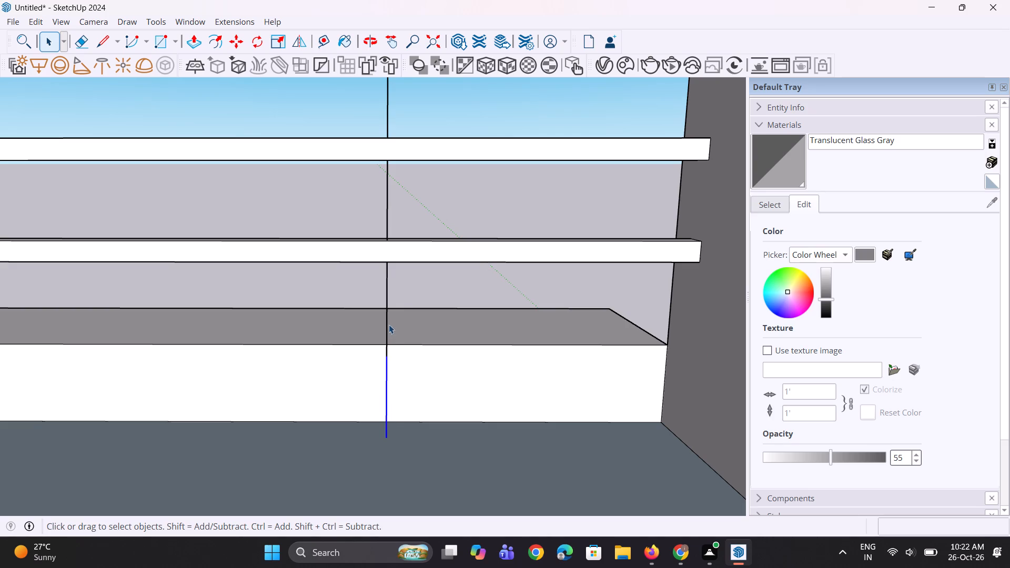
{"action": "left_click", "coordinate": [412, 286]}
{"action": "scroll", "coordinate": [383, 465], "scroll_direction": "up", "scroll_amount": 2}
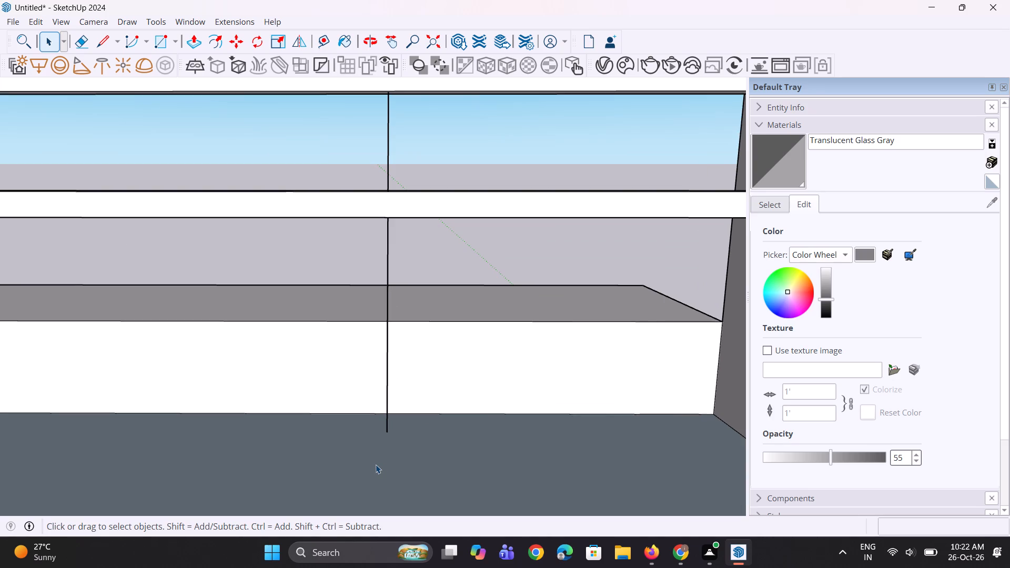
{"action": "key", "text": "r"}
{"action": "left_click", "coordinate": [359, 462]}
{"action": "left_click", "coordinate": [398, 485]}
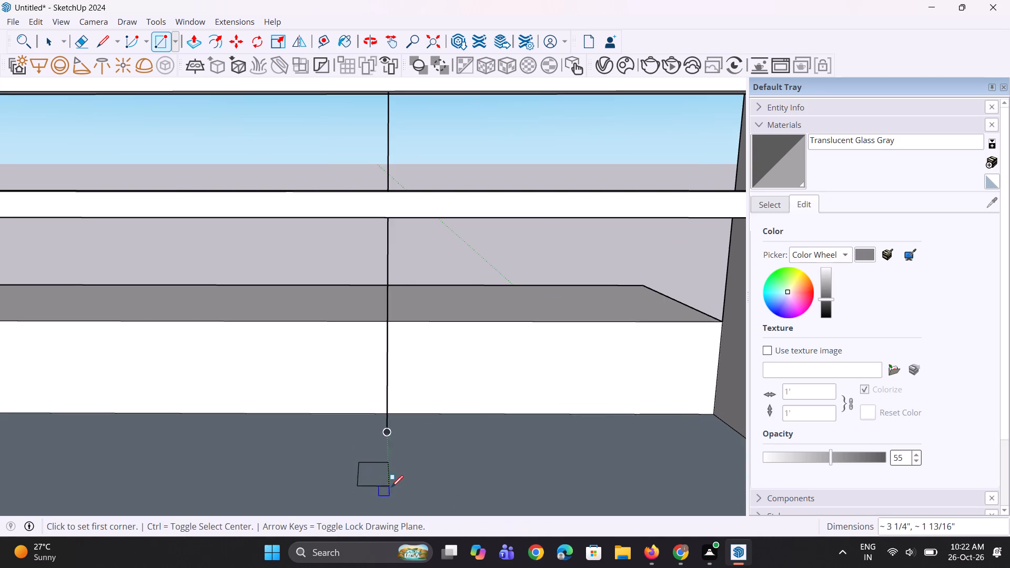
{"action": "key", "text": "space"}
Move the base rectangle across the balcony floor so it surrounds the foot of the post line.
{"action": "left_click", "coordinate": [380, 482]}
{"action": "middle_click_drag", "start_coordinate": [427, 343], "coordinate": [368, 546]}
{"action": "scroll", "coordinate": [365, 505], "scroll_direction": "down", "scroll_amount": 5}
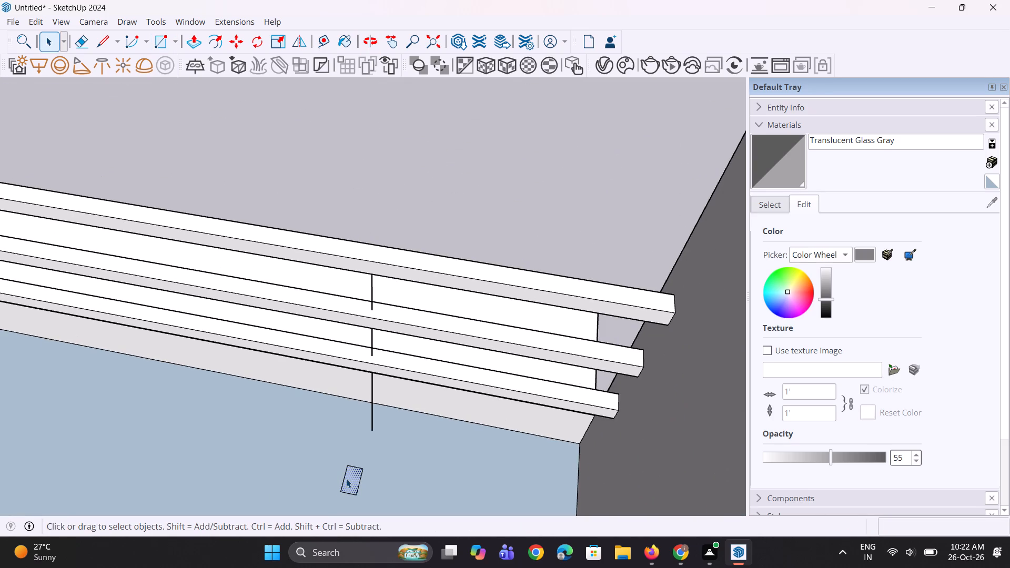
{"action": "key", "text": "m"}
{"action": "scroll", "coordinate": [380, 473], "scroll_direction": "up", "scroll_amount": 1}
{"action": "left_click", "coordinate": [362, 470]}
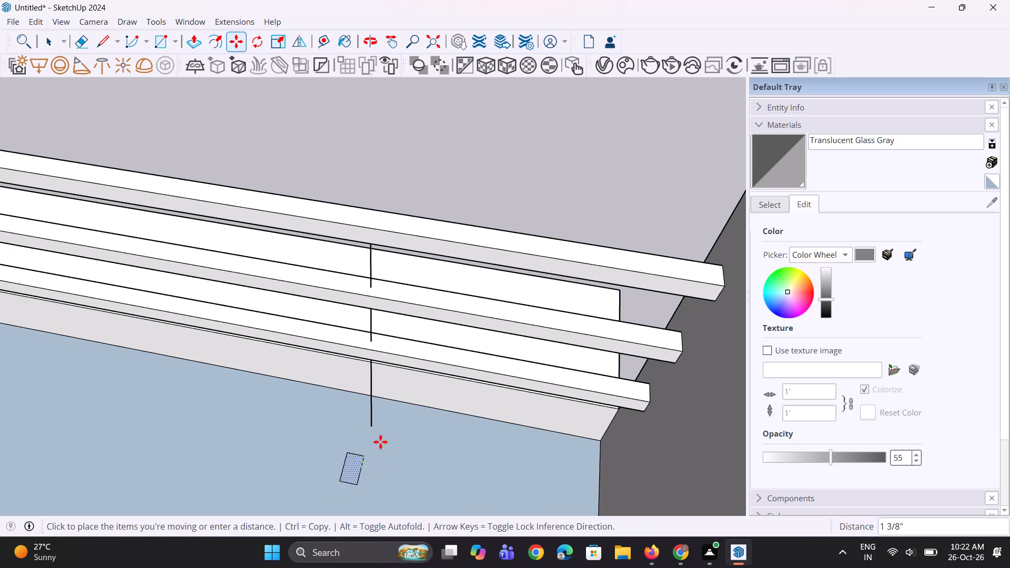
{"action": "left_click", "coordinate": [384, 416]}
{"action": "key", "text": "space"}
{"action": "key", "text": "space"}
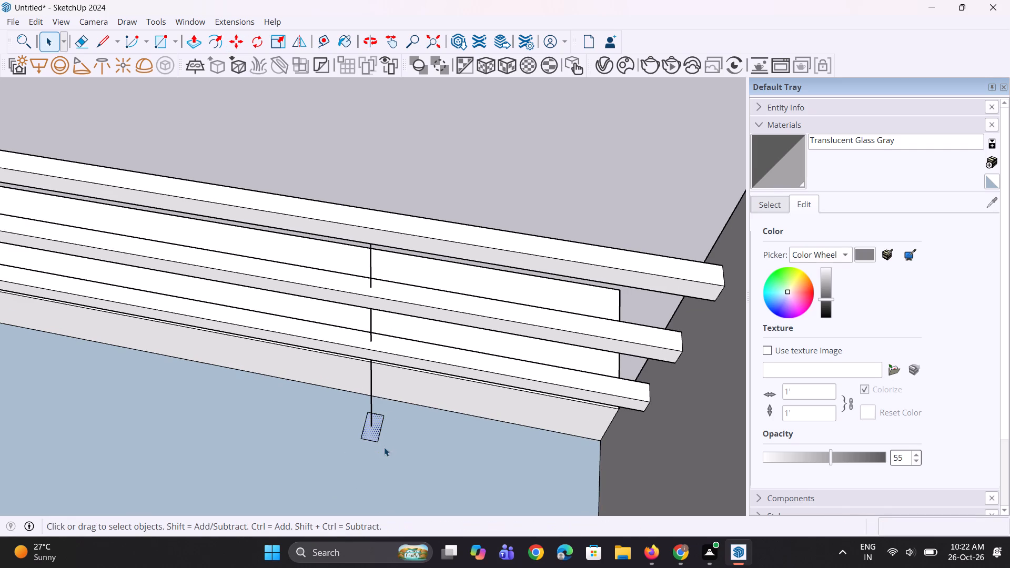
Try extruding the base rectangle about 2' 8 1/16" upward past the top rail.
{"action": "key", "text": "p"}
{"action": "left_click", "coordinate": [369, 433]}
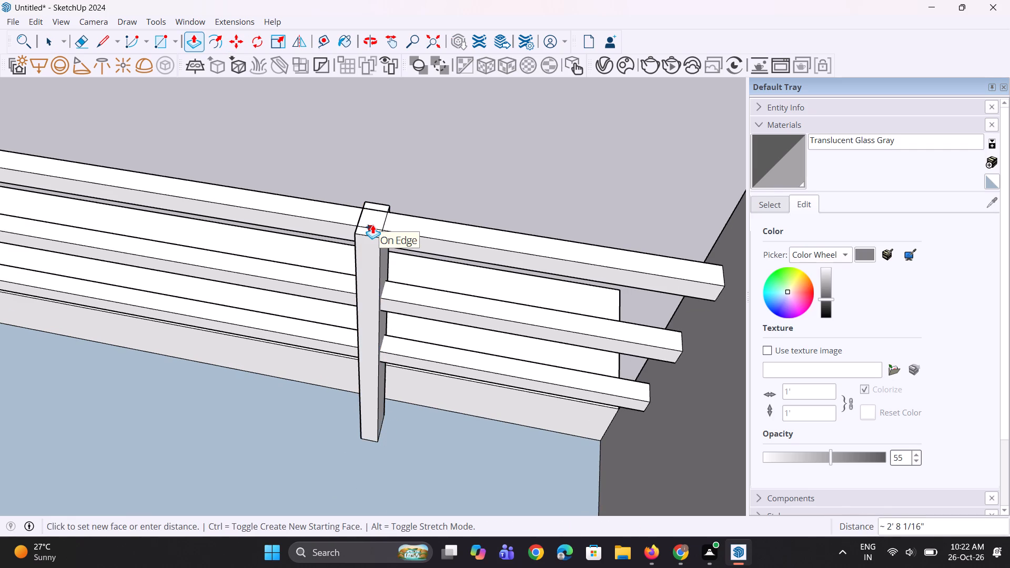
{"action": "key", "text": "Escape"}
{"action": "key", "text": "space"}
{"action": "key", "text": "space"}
Widen the base rectangle by moving its long edge farther from the side wall about 5/16" outward along the red axis.
{"action": "scroll", "coordinate": [506, 415], "scroll_direction": "down", "scroll_amount": 2}
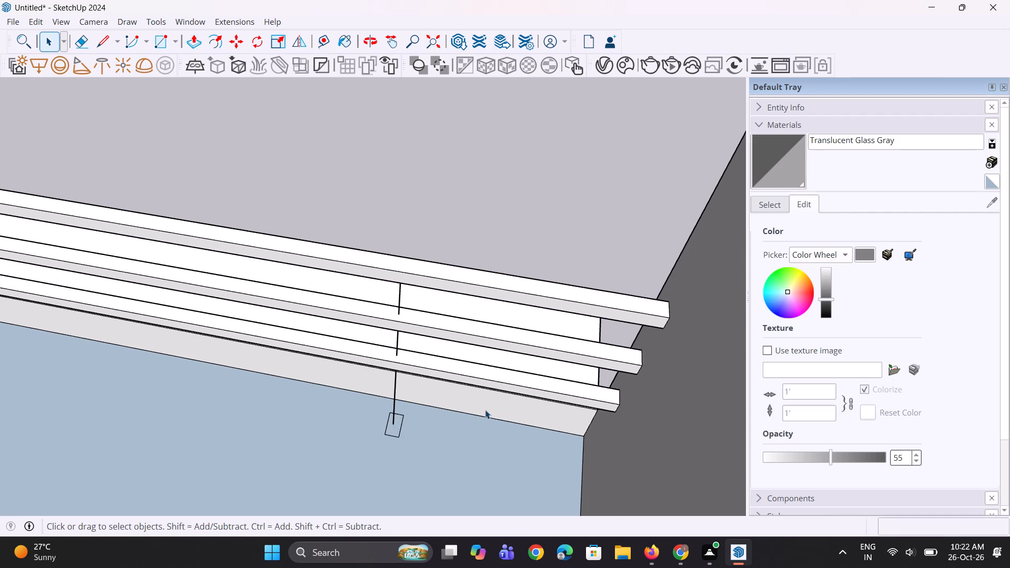
{"action": "scroll", "coordinate": [416, 444], "scroll_direction": "up", "scroll_amount": 5}
{"action": "left_click", "coordinate": [395, 423]}
{"action": "scroll", "coordinate": [396, 439], "scroll_direction": "up", "scroll_amount": 2}
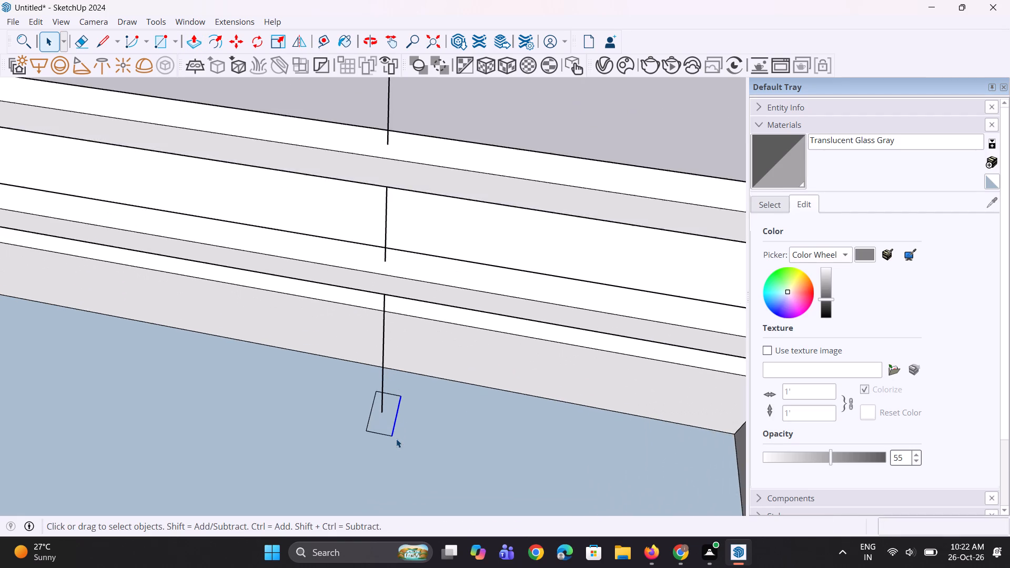
{"action": "left_click", "coordinate": [367, 415]}
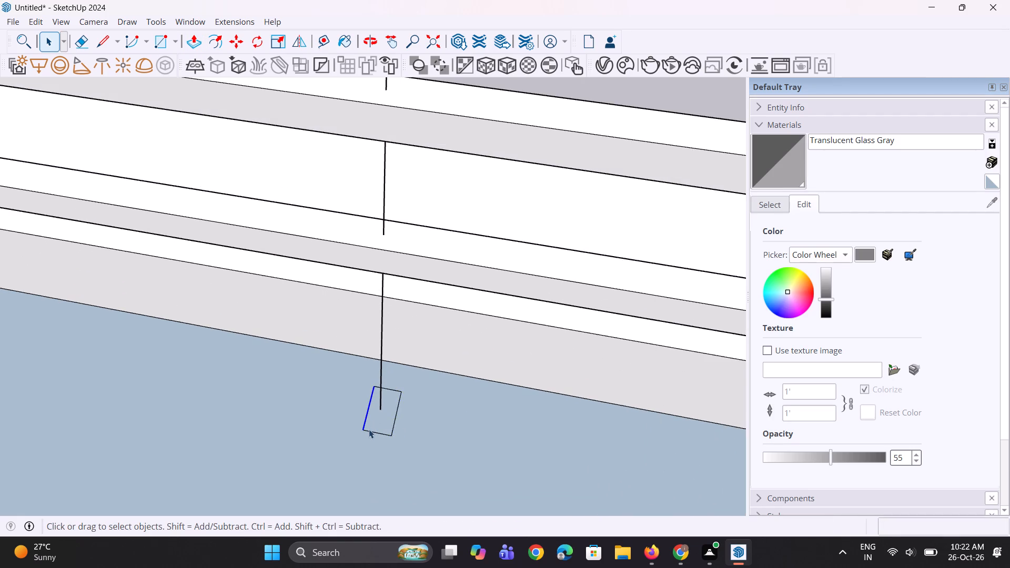
{"action": "scroll", "coordinate": [369, 431], "scroll_direction": "up", "scroll_amount": 2}
{"action": "key", "text": "m"}
{"action": "scroll", "coordinate": [369, 431], "scroll_direction": "up", "scroll_amount": 1}
{"action": "left_click", "coordinate": [360, 431]}
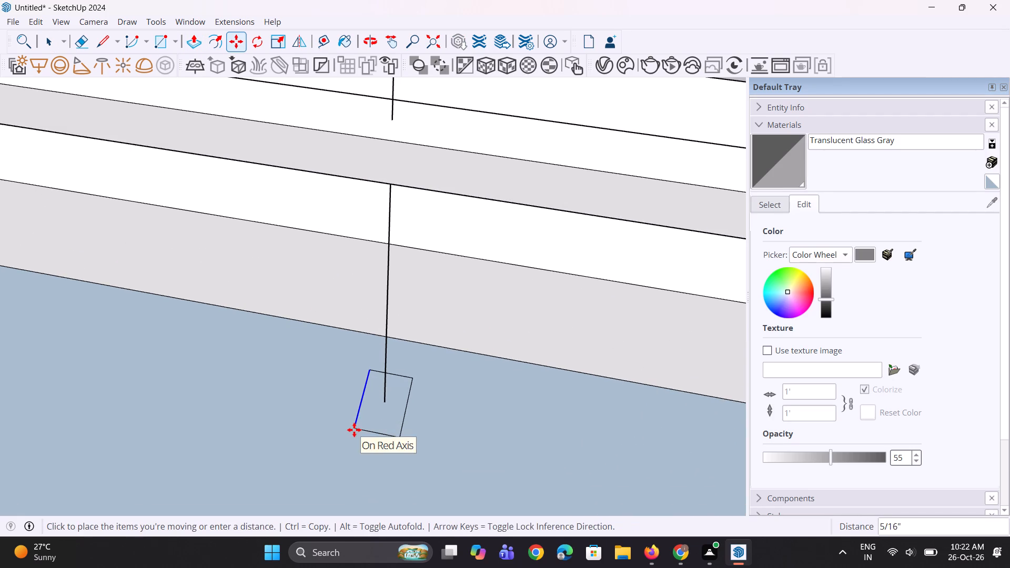
{"action": "left_click", "coordinate": [354, 430]}
{"action": "key", "text": "space"}
{"action": "key", "text": "space"}
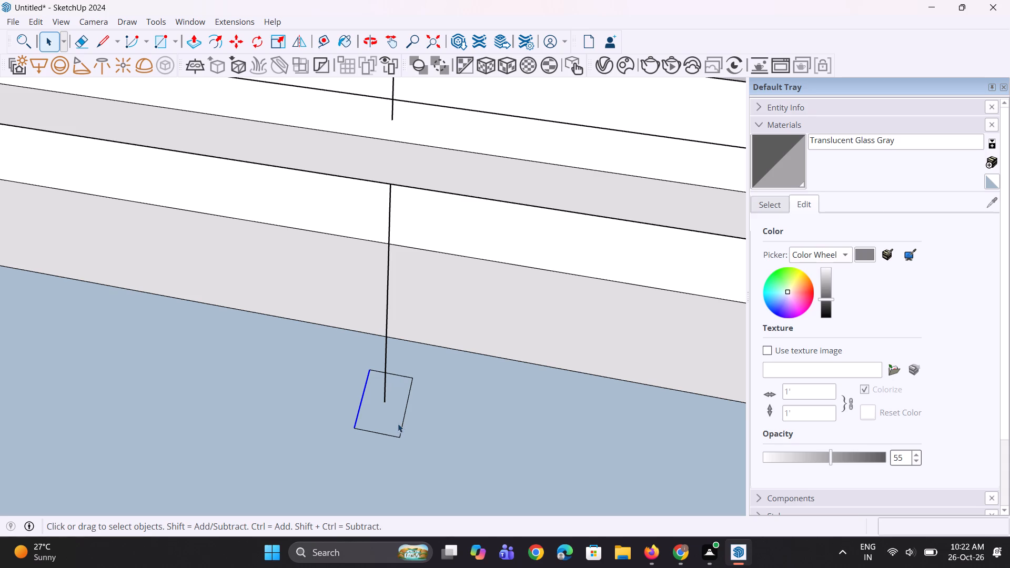
{"action": "left_click", "coordinate": [396, 423]}
Draw a line about 7 5/16" long downward from the foot of the right-hand post line in the second balcony from the top.
{"action": "scroll", "coordinate": [396, 450], "scroll_direction": "down", "scroll_amount": 12}
{"action": "scroll", "coordinate": [458, 381], "scroll_direction": "down", "scroll_amount": 7}
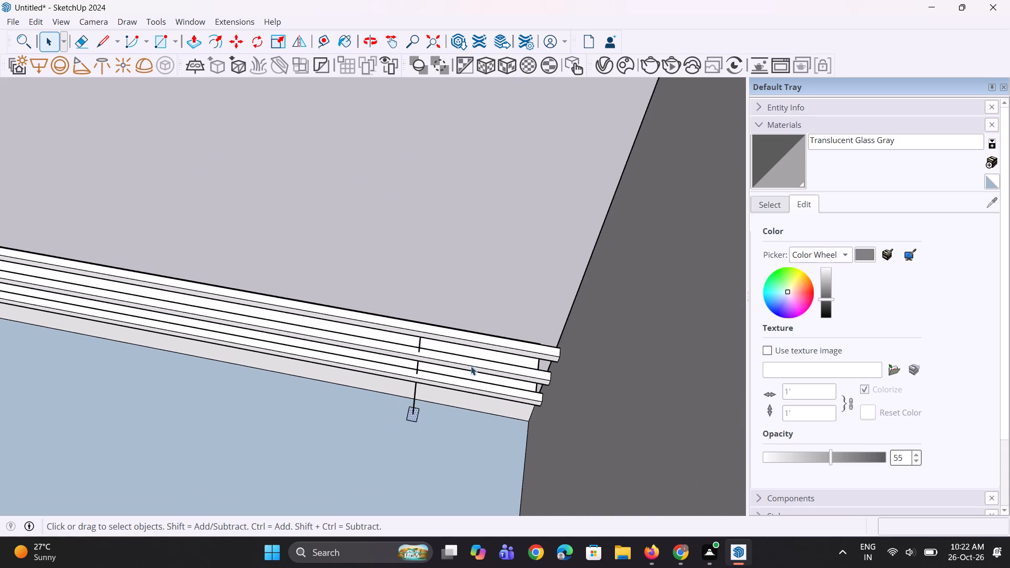
{"action": "scroll", "coordinate": [471, 366], "scroll_direction": "down", "scroll_amount": 3}
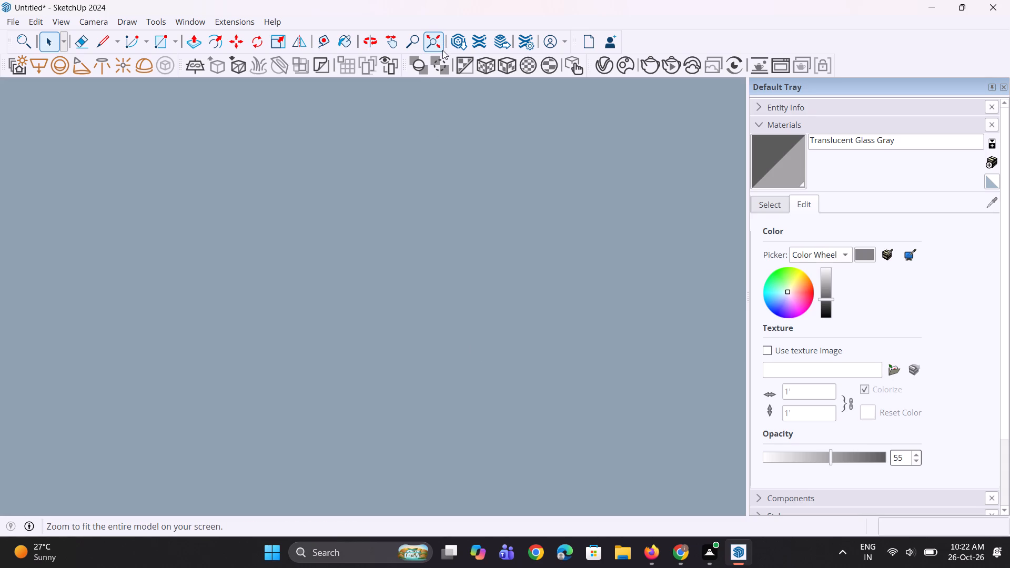
{"action": "left_click_drag", "start_coordinate": [441, 51], "coordinate": [441, 65]}
{"action": "middle_click_drag", "start_coordinate": [451, 250], "coordinate": [430, 277]}
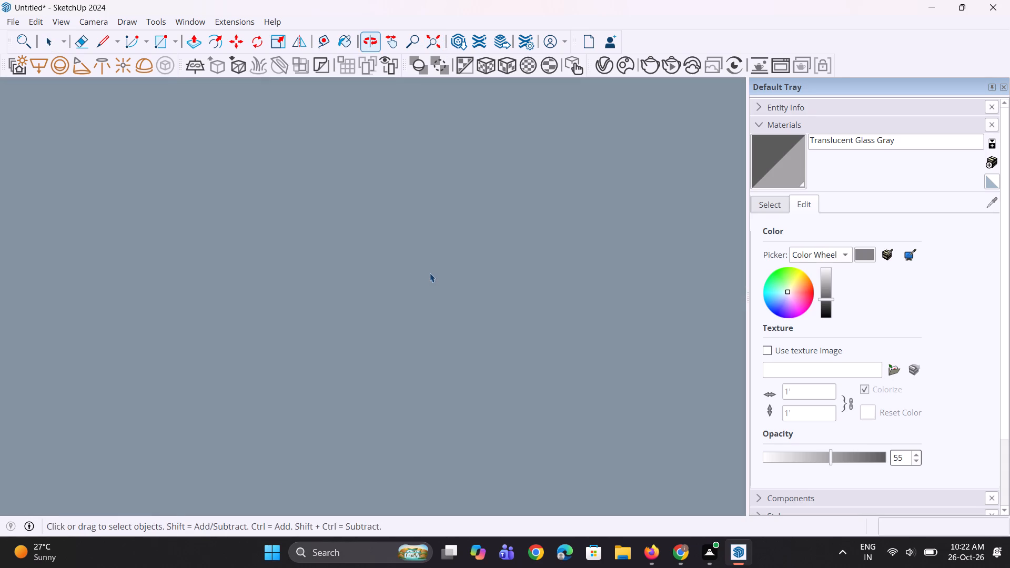
{"action": "middle_click_drag", "start_coordinate": [425, 279], "coordinate": [85, 451]}
{"action": "scroll", "coordinate": [298, 396], "scroll_direction": "down", "scroll_amount": 11}
{"action": "middle_click_drag", "start_coordinate": [367, 392], "coordinate": [100, 428]}
{"action": "scroll", "coordinate": [211, 381], "scroll_direction": "down", "scroll_amount": 17}
{"action": "scroll", "coordinate": [322, 335], "scroll_direction": "down", "scroll_amount": 5}
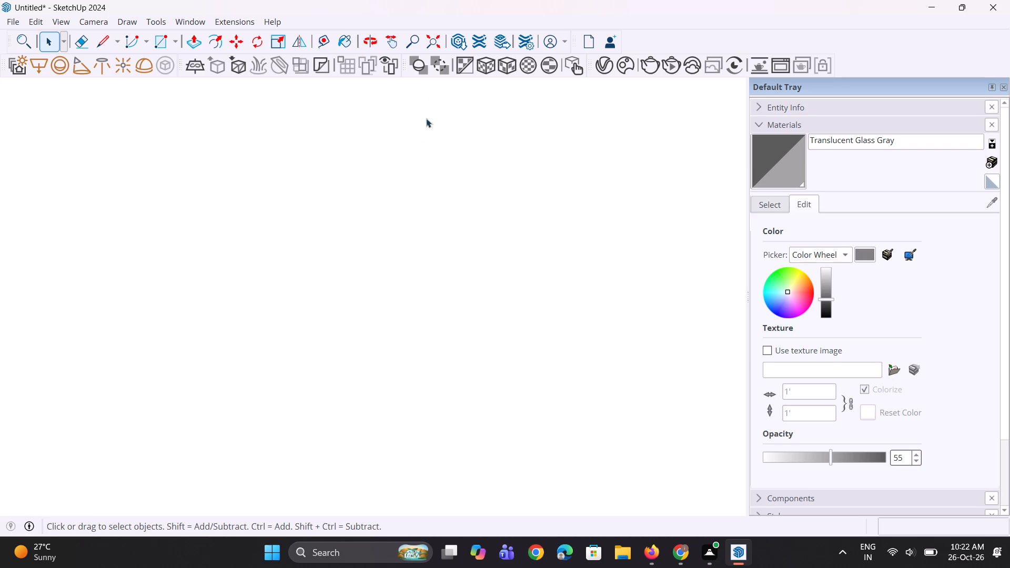
{"action": "left_click_drag", "start_coordinate": [438, 34], "coordinate": [438, 43]}
{"action": "middle_click_drag", "start_coordinate": [295, 305], "coordinate": [444, 156]}
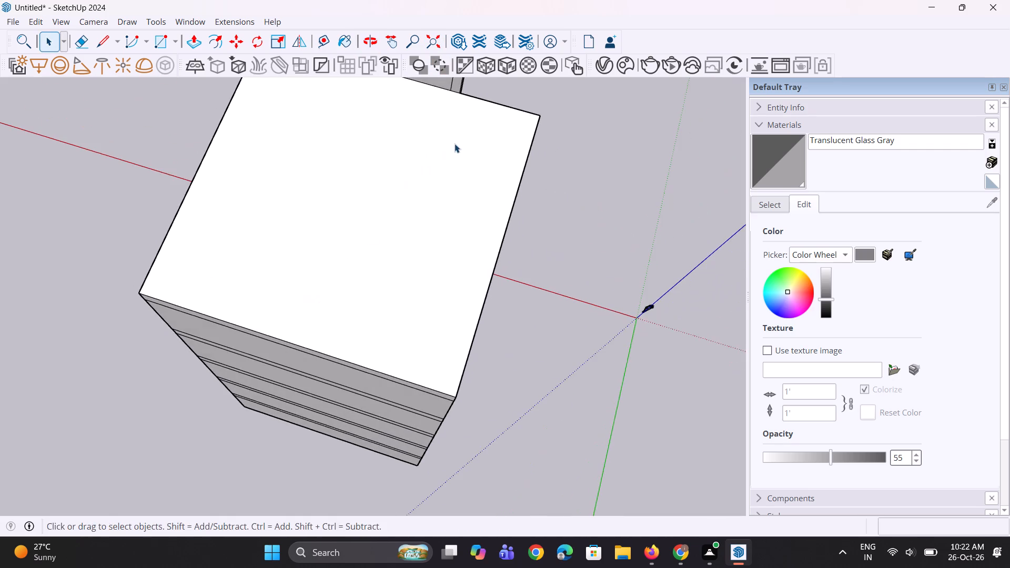
{"action": "middle_click_drag", "start_coordinate": [407, 265], "coordinate": [0, 386]}
{"action": "middle_click_drag", "start_coordinate": [498, 411], "coordinate": [321, 282]}
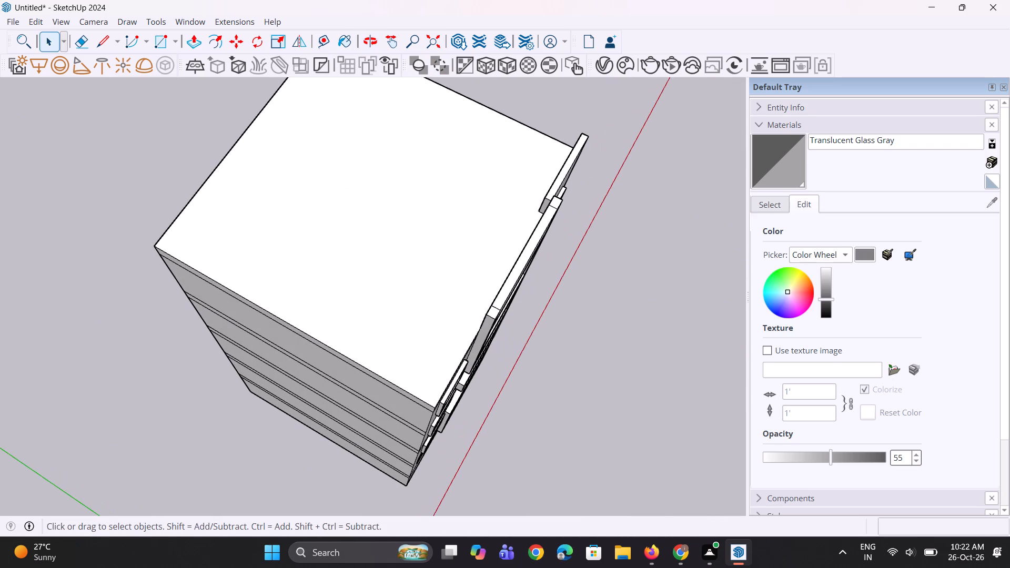
{"action": "middle_click_drag", "start_coordinate": [670, 413], "coordinate": [412, 288]}
{"action": "scroll", "coordinate": [551, 409], "scroll_direction": "down", "scroll_amount": 1}
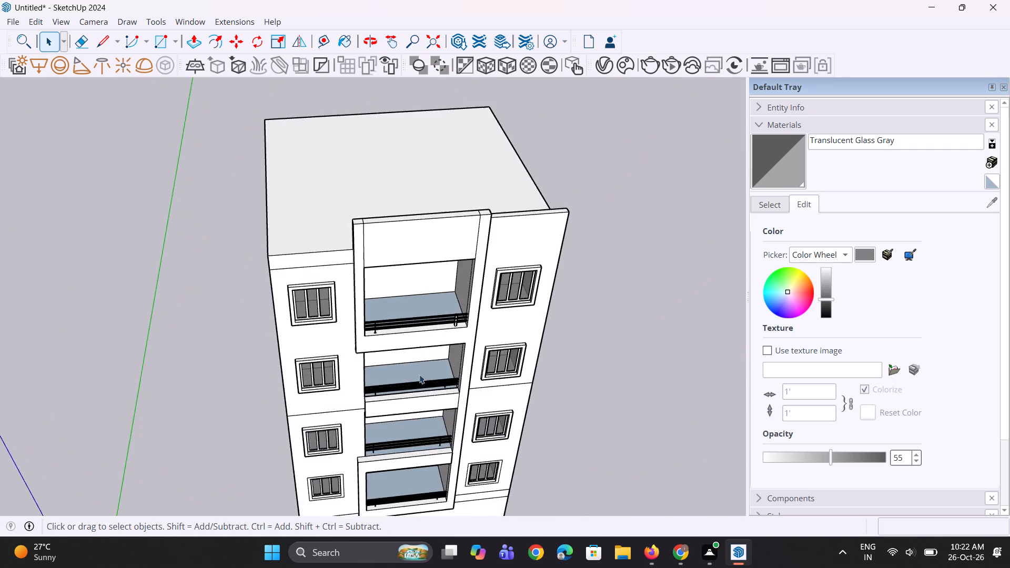
{"action": "scroll", "coordinate": [420, 384], "scroll_direction": "up", "scroll_amount": 11}
{"action": "middle_click_drag", "start_coordinate": [438, 305], "coordinate": [483, 341]}
{"action": "scroll", "coordinate": [486, 337], "scroll_direction": "up", "scroll_amount": 3}
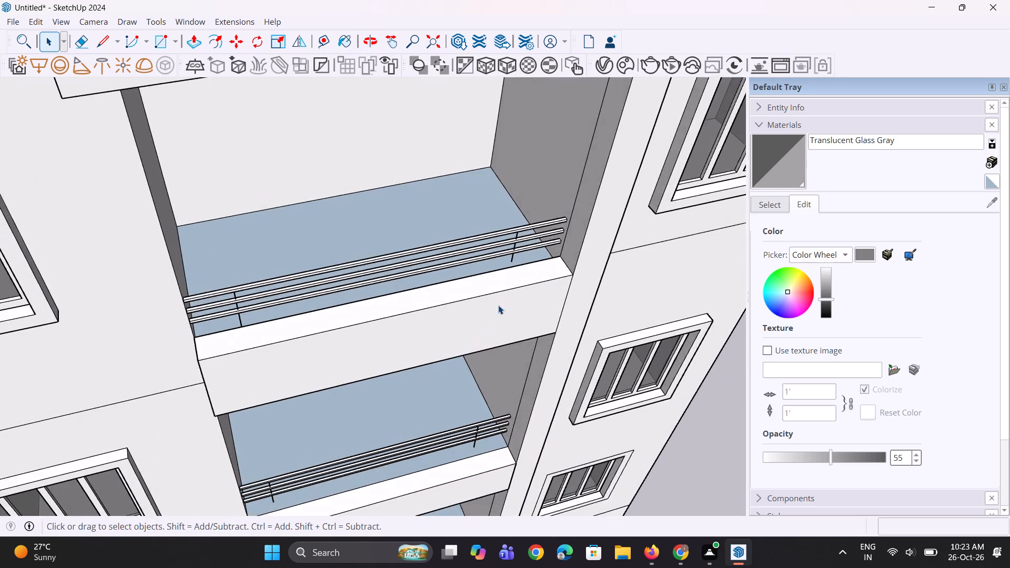
{"action": "scroll", "coordinate": [498, 305], "scroll_direction": "up", "scroll_amount": 7}
{"action": "scroll", "coordinate": [469, 247], "scroll_direction": "up", "scroll_amount": 2}
{"action": "middle_click_drag", "start_coordinate": [461, 254], "coordinate": [845, 188]}
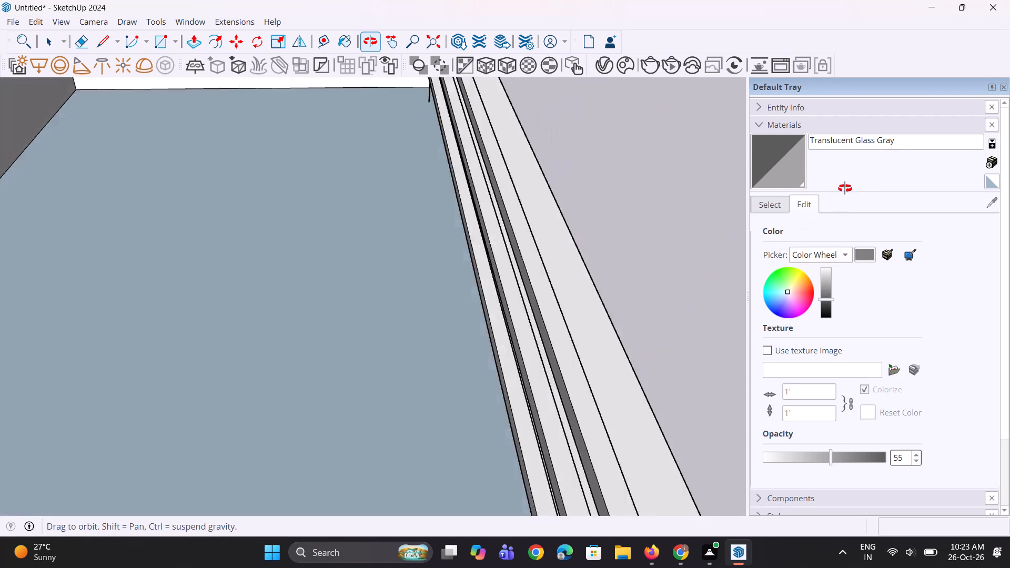
{"action": "middle_click_drag", "start_coordinate": [845, 188], "coordinate": [922, 168]}
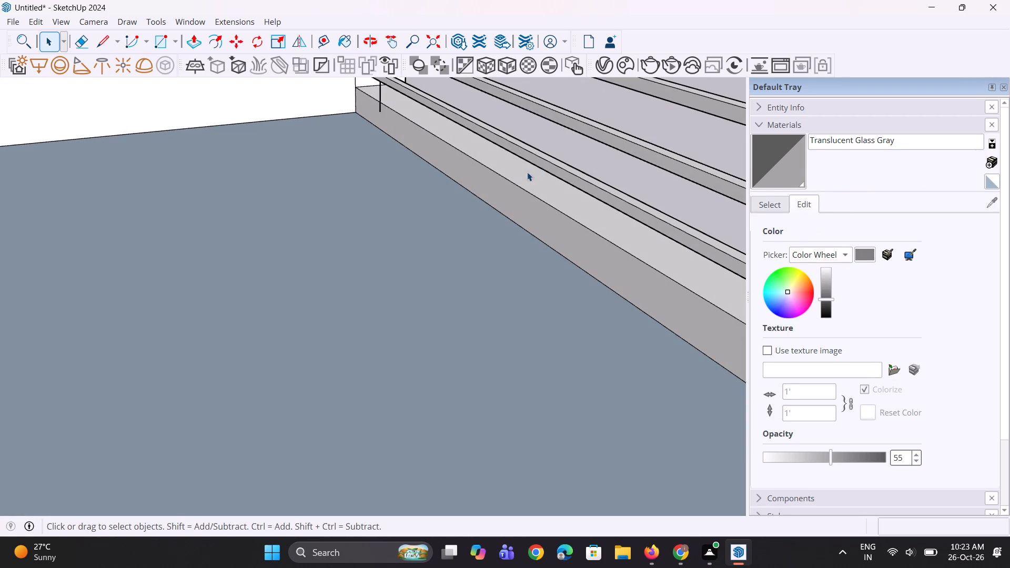
{"action": "key", "text": "l"}
{"action": "left_click", "coordinate": [380, 107]}
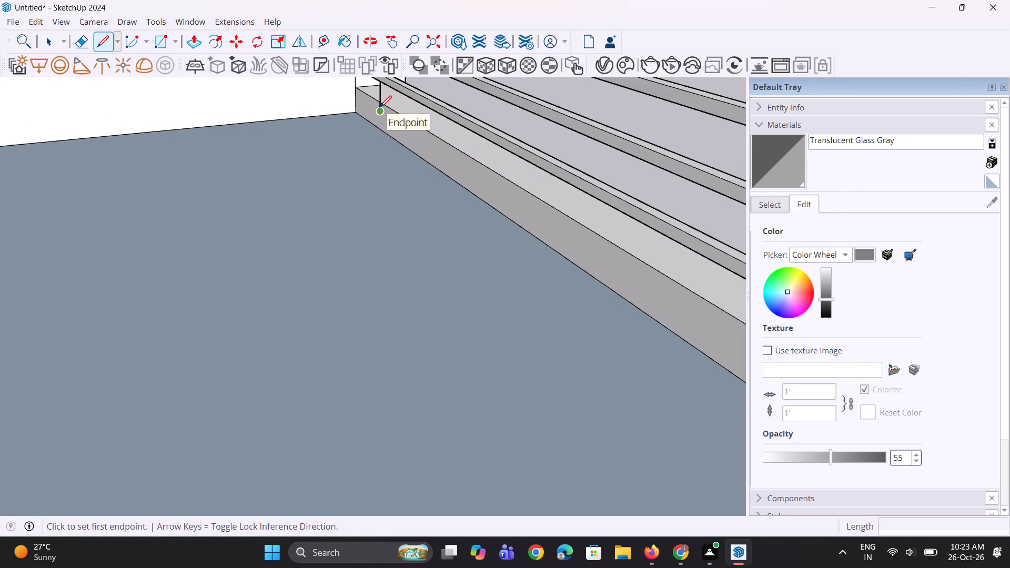
{"action": "left_click", "coordinate": [382, 145]}
{"action": "scroll", "coordinate": [362, 174], "scroll_direction": "down", "scroll_amount": 3}
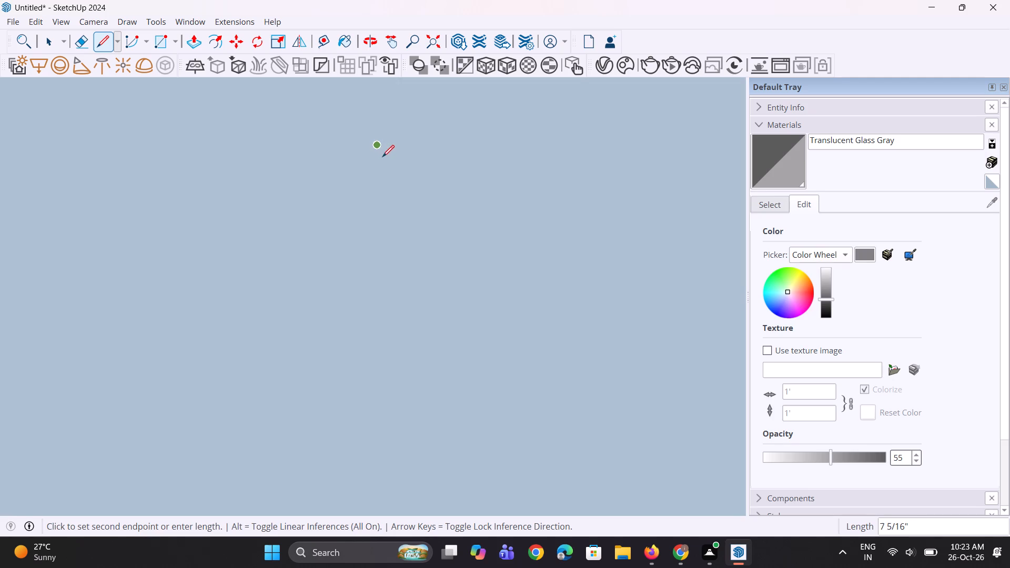
{"action": "scroll", "coordinate": [382, 157], "scroll_direction": "up", "scroll_amount": 2}
{"action": "key", "text": "space"}
Copy the post base rectangle about 12' 7 7/8" along the second balcony's floor to surround the right-hand post line's foot.
{"action": "left_click", "coordinate": [438, 38]}
{"action": "middle_click_drag", "start_coordinate": [448, 267], "coordinate": [365, 291]}
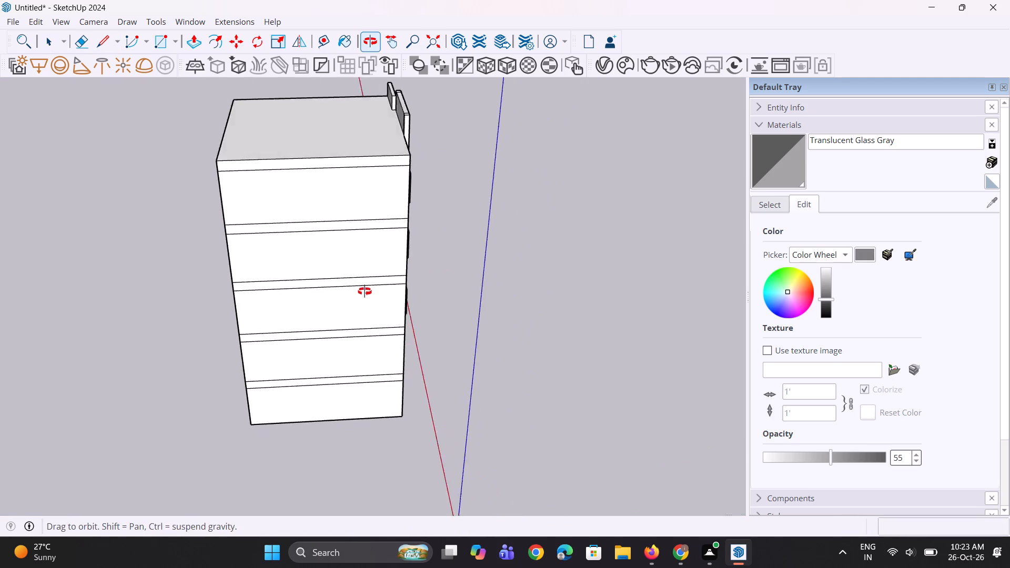
{"action": "middle_click_drag", "start_coordinate": [365, 291], "coordinate": [285, 309]}
{"action": "scroll", "coordinate": [427, 218], "scroll_direction": "up", "scroll_amount": 3}
{"action": "scroll", "coordinate": [398, 133], "scroll_direction": "up", "scroll_amount": 9}
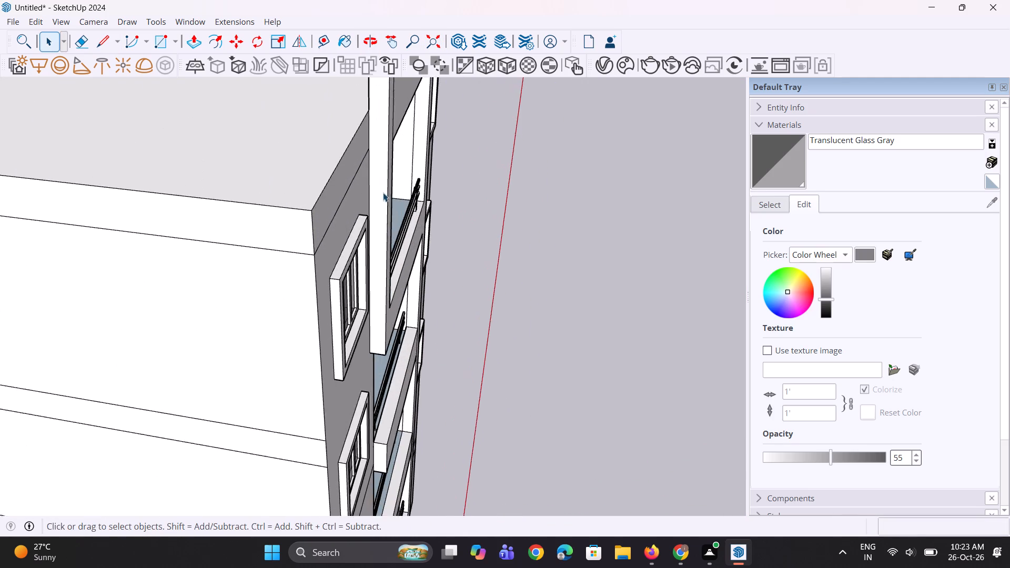
{"action": "scroll", "coordinate": [385, 196], "scroll_direction": "up", "scroll_amount": 4}
{"action": "middle_click_drag", "start_coordinate": [411, 278], "coordinate": [383, 387]}
{"action": "scroll", "coordinate": [378, 360], "scroll_direction": "up", "scroll_amount": 7}
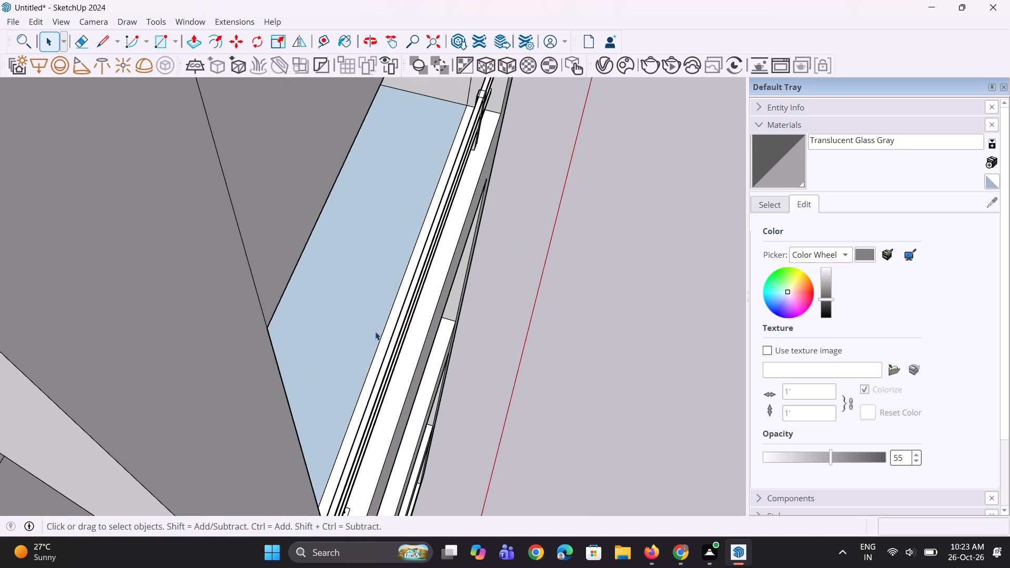
{"action": "middle_click_drag", "start_coordinate": [427, 353], "coordinate": [353, 215]}
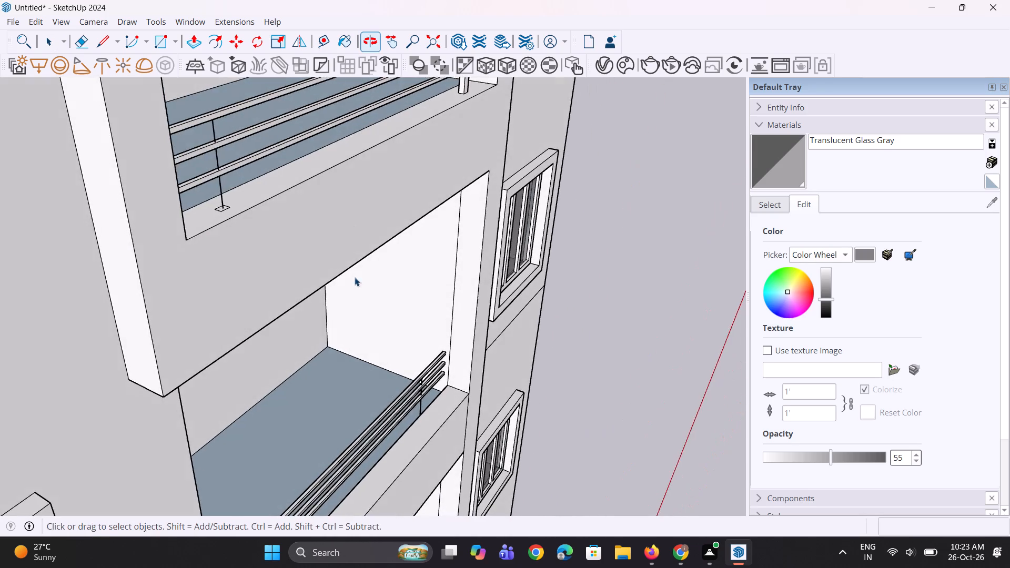
{"action": "scroll", "coordinate": [386, 463], "scroll_direction": "up", "scroll_amount": 7}
{"action": "middle_click_drag", "start_coordinate": [377, 402], "coordinate": [372, 367]}
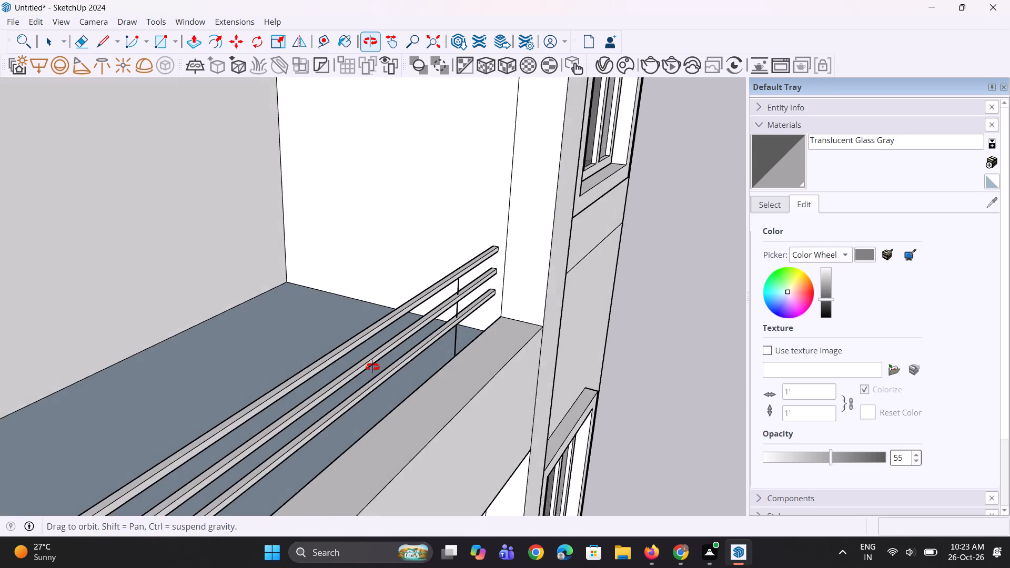
{"action": "middle_click_drag", "start_coordinate": [372, 367], "coordinate": [375, 373]}
{"action": "scroll", "coordinate": [376, 345], "scroll_direction": "down", "scroll_amount": 6}
{"action": "middle_click_drag", "start_coordinate": [427, 323], "coordinate": [208, 433]}
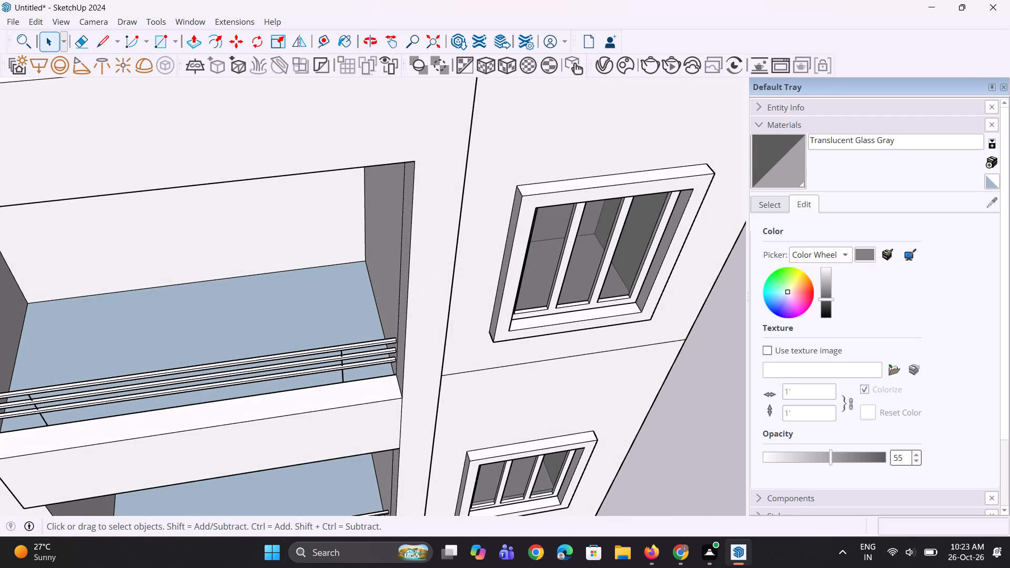
{"action": "middle_click_drag", "start_coordinate": [231, 326], "coordinate": [211, 368]}
{"action": "scroll", "coordinate": [149, 411], "scroll_direction": "up", "scroll_amount": 6}
{"action": "scroll", "coordinate": [25, 408], "scroll_direction": "up", "scroll_amount": 11}
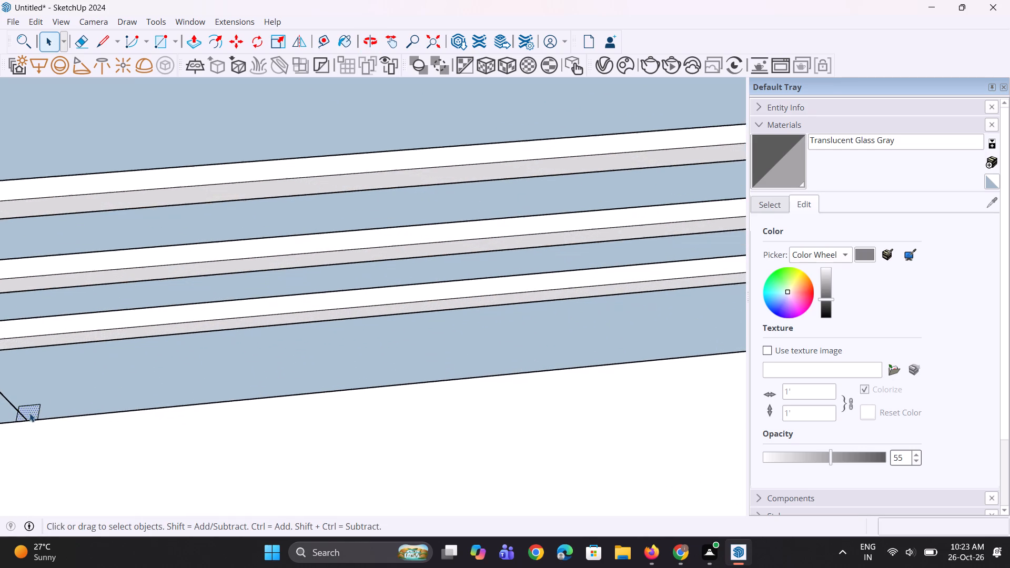
{"action": "scroll", "coordinate": [29, 413], "scroll_direction": "up", "scroll_amount": 3}
{"action": "key", "text": "m"}
{"action": "left_click", "coordinate": [42, 404]}
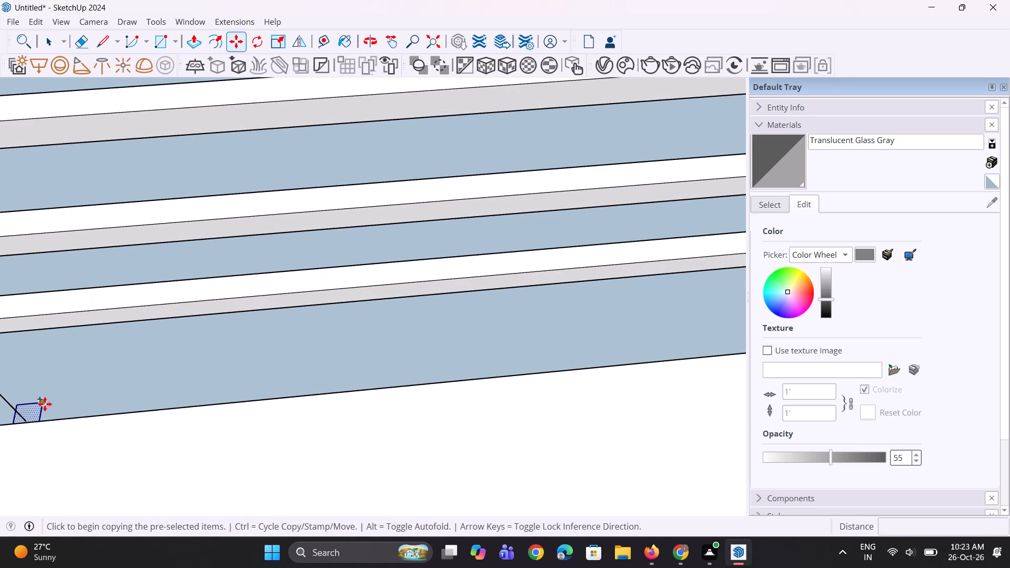
{"action": "scroll", "coordinate": [124, 387], "scroll_direction": "down", "scroll_amount": 11}
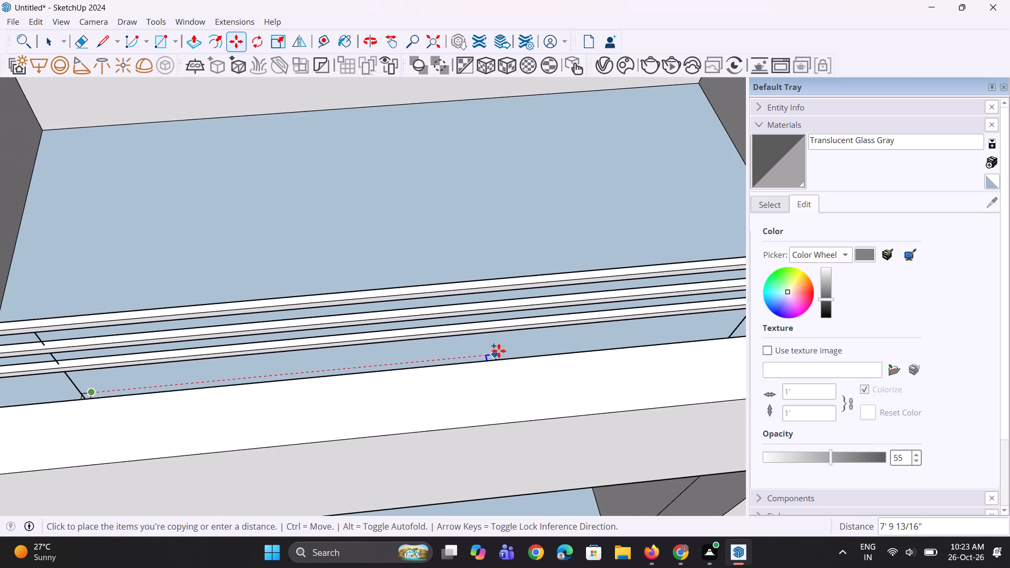
{"action": "scroll", "coordinate": [484, 350], "scroll_direction": "down", "scroll_amount": 6}
{"action": "scroll", "coordinate": [628, 346], "scroll_direction": "up", "scroll_amount": 3}
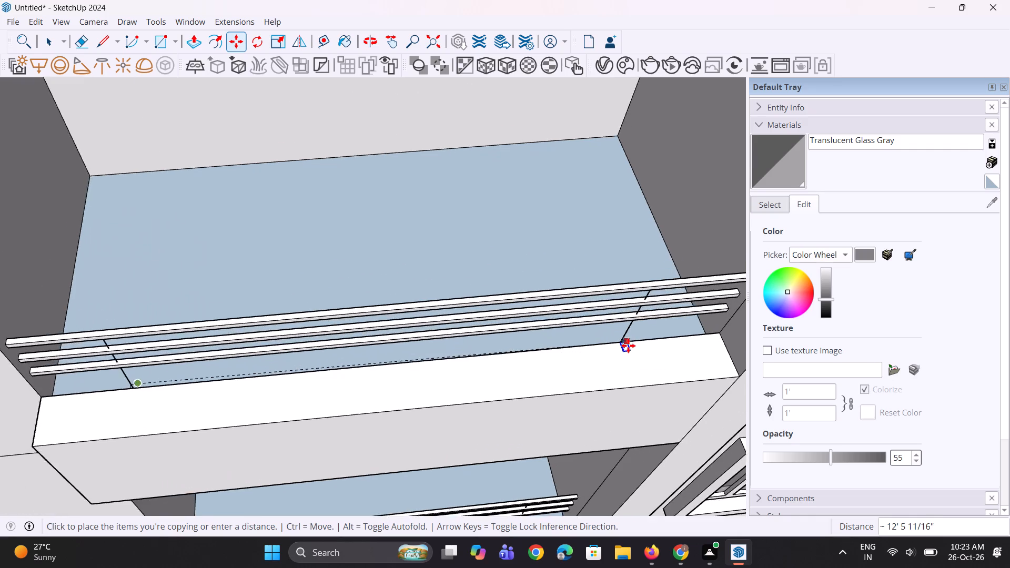
{"action": "scroll", "coordinate": [628, 346], "scroll_direction": "up", "scroll_amount": 5}
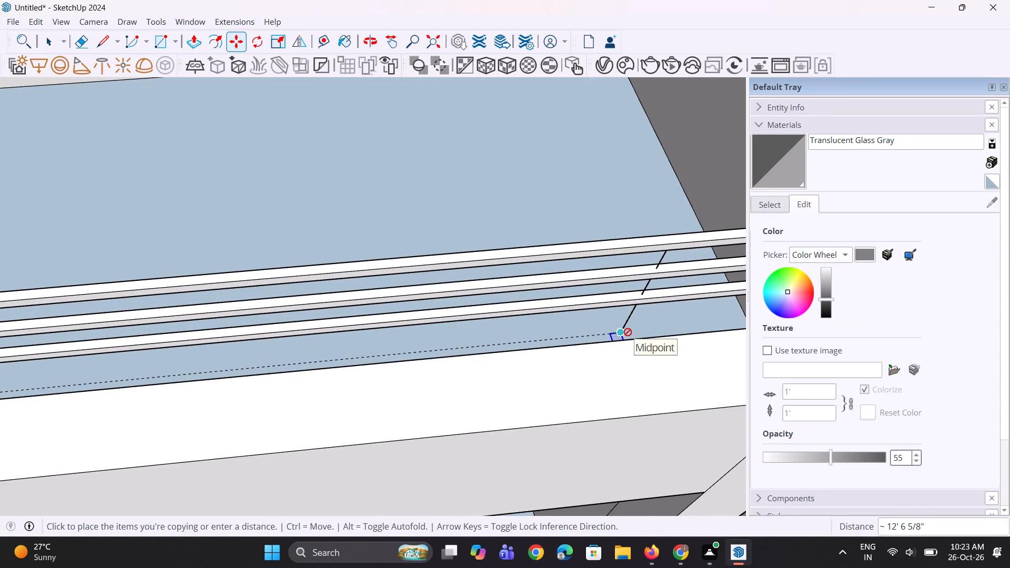
{"action": "scroll", "coordinate": [628, 332], "scroll_direction": "up", "scroll_amount": 7}
{"action": "middle_click_drag", "start_coordinate": [628, 341], "coordinate": [632, 385]}
{"action": "scroll", "coordinate": [620, 366], "scroll_direction": "up", "scroll_amount": 3}
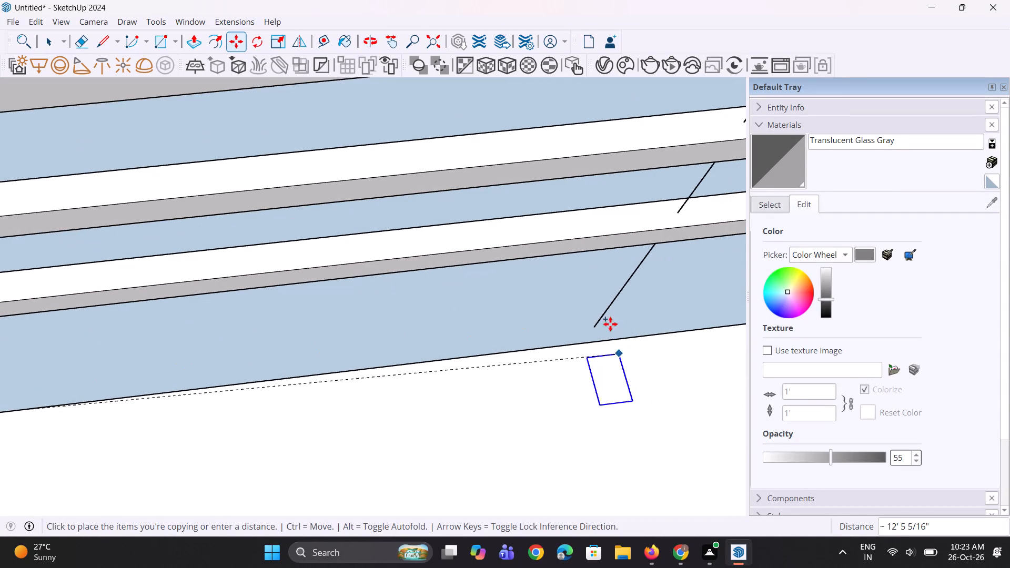
{"action": "scroll", "coordinate": [607, 319], "scroll_direction": "up", "scroll_amount": 2}
{"action": "left_click", "coordinate": [603, 299]}
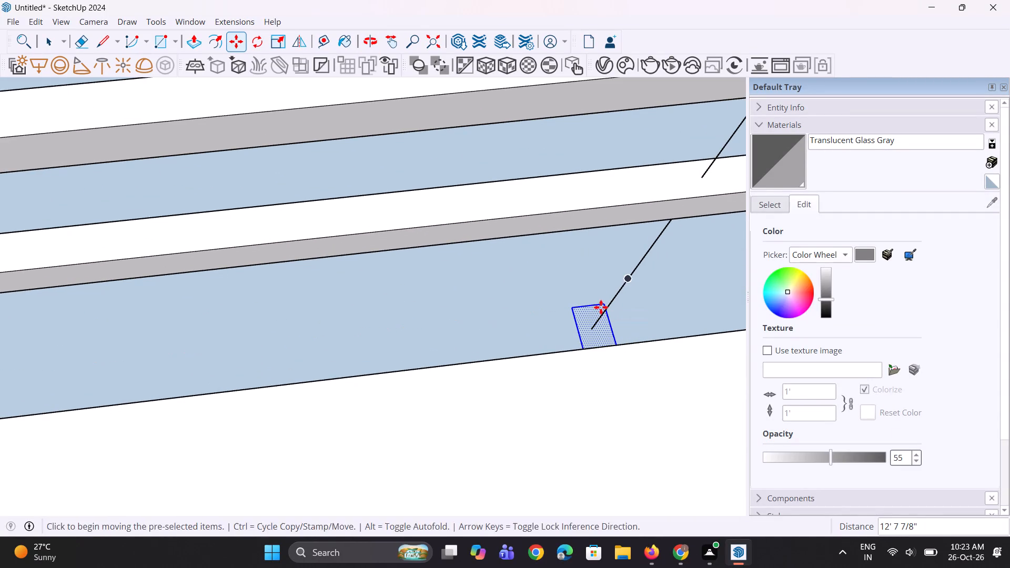
{"action": "key", "text": "space"}
Extrude the copied base rectangle about 2' 7 5/8" upward and raise its top about 7/16" more to clear the top rail.
{"action": "key", "text": "p"}
{"action": "left_click", "coordinate": [603, 334]}
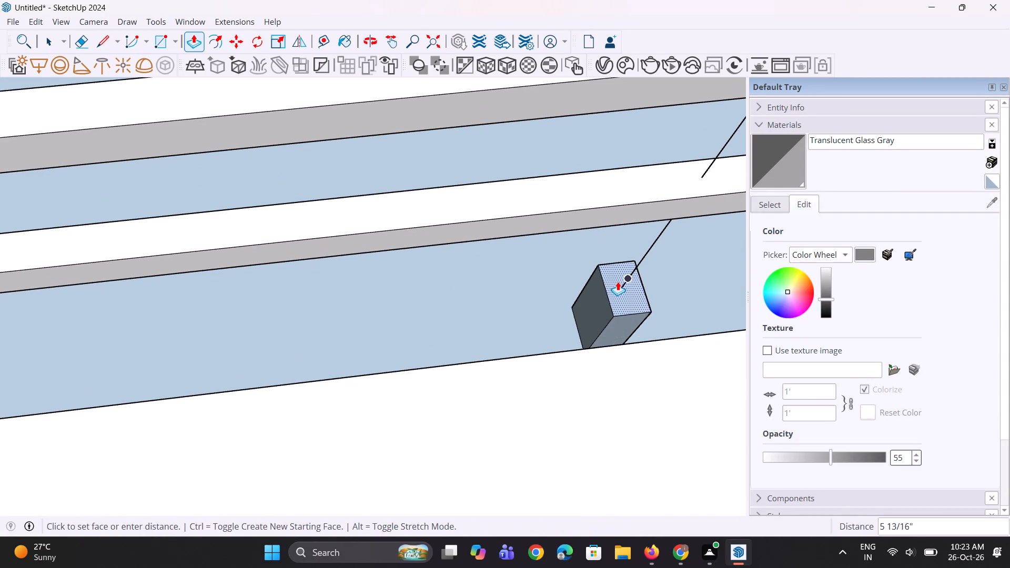
{"action": "scroll", "coordinate": [618, 281], "scroll_direction": "down", "scroll_amount": 17}
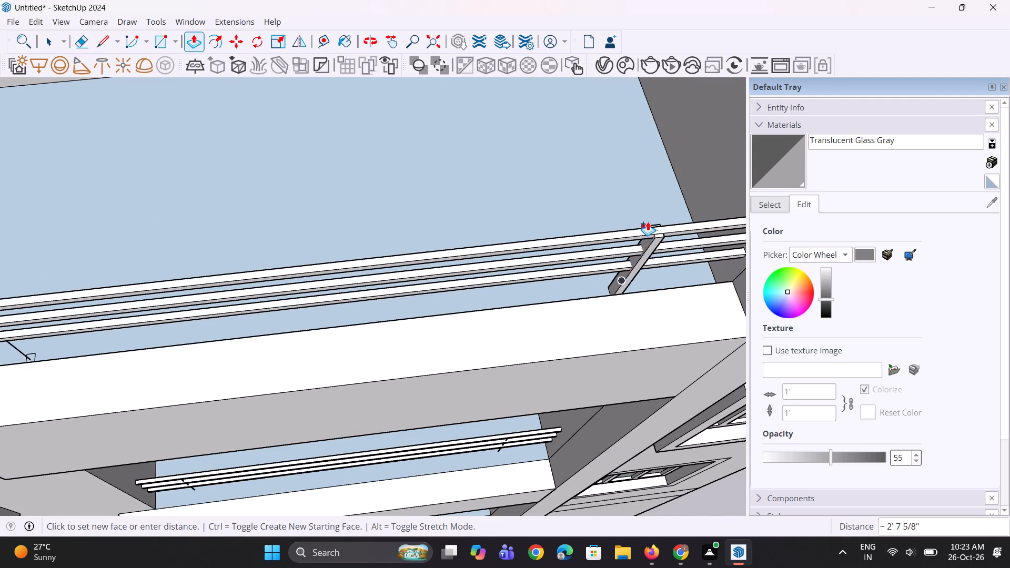
{"action": "left_click", "coordinate": [653, 225]}
{"action": "middle_click_drag", "start_coordinate": [684, 258], "coordinate": [668, 249]}
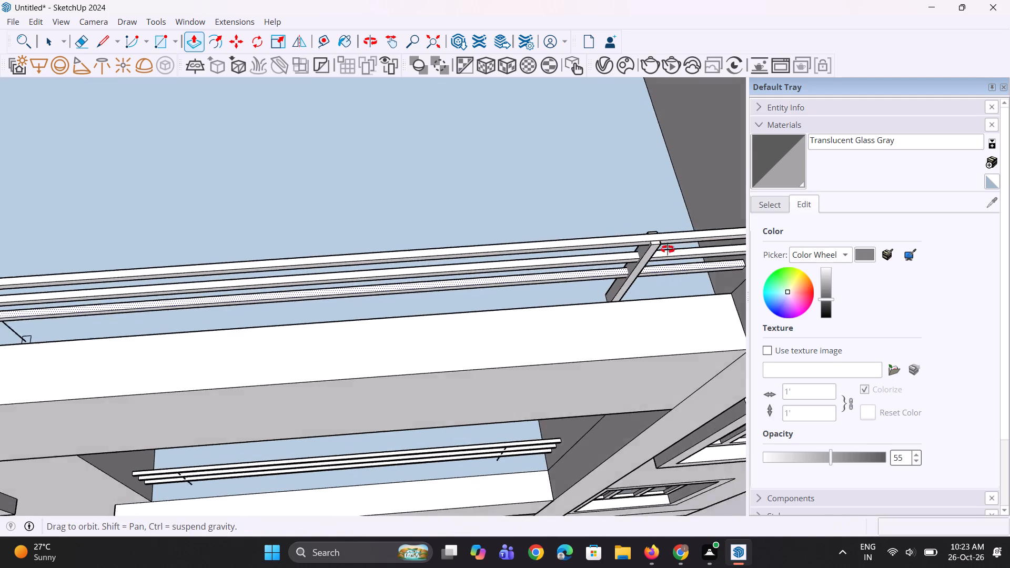
{"action": "middle_click_drag", "start_coordinate": [668, 249], "coordinate": [667, 209]}
{"action": "scroll", "coordinate": [656, 185], "scroll_direction": "up", "scroll_amount": 9}
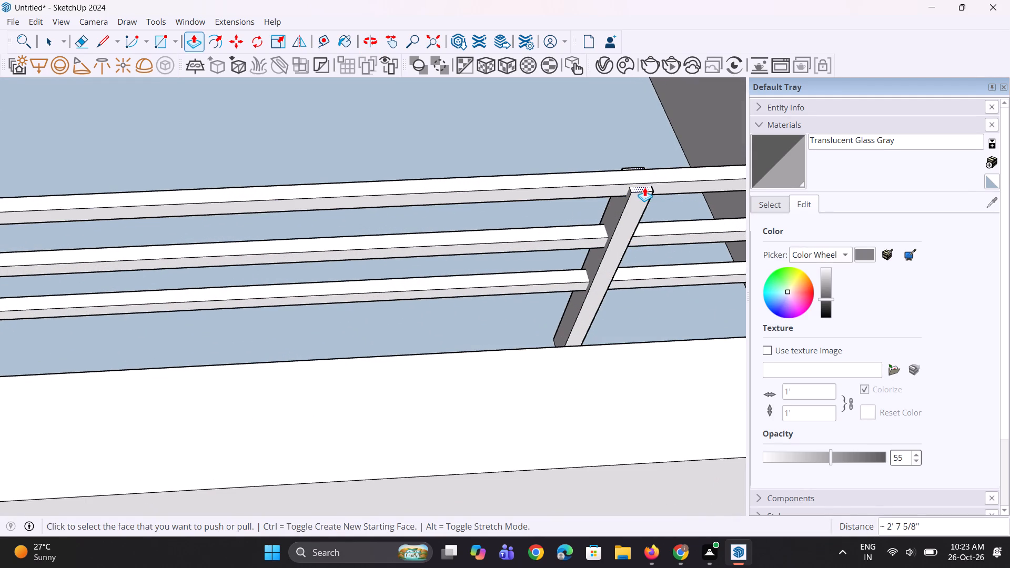
{"action": "left_click", "coordinate": [644, 187]}
{"action": "left_click", "coordinate": [637, 168]}
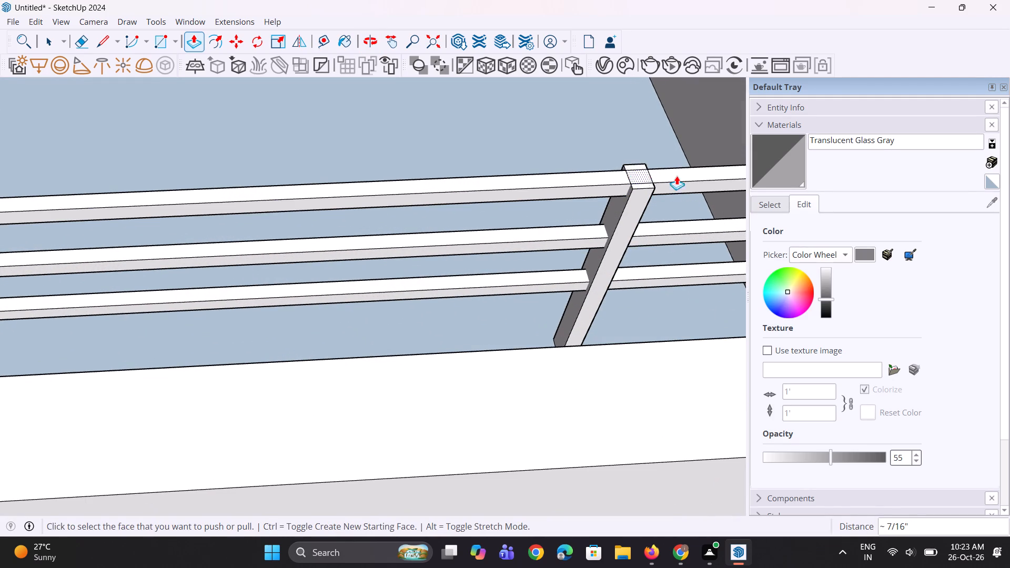
Extrude the left-hand post base rectangle on the same balcony about 2' 8 1/16" upward past the top rail.
{"action": "scroll", "coordinate": [691, 176], "scroll_direction": "down", "scroll_amount": 17}
{"action": "middle_click_drag", "start_coordinate": [297, 269], "coordinate": [294, 293]}
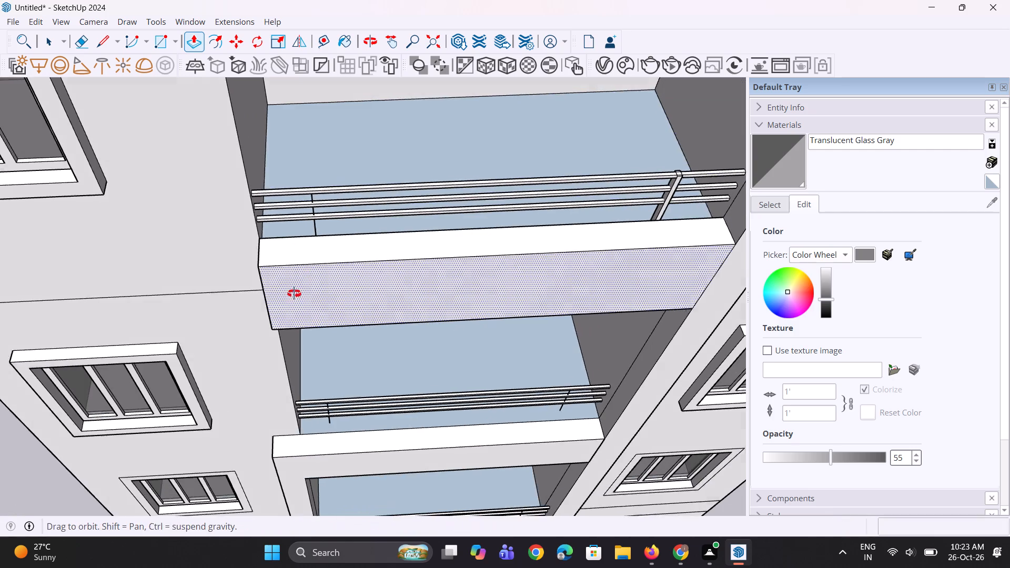
{"action": "middle_click_drag", "start_coordinate": [294, 293], "coordinate": [292, 306]}
{"action": "scroll", "coordinate": [273, 242], "scroll_direction": "up", "scroll_amount": 11}
{"action": "middle_click_drag", "start_coordinate": [332, 260], "coordinate": [336, 313]}
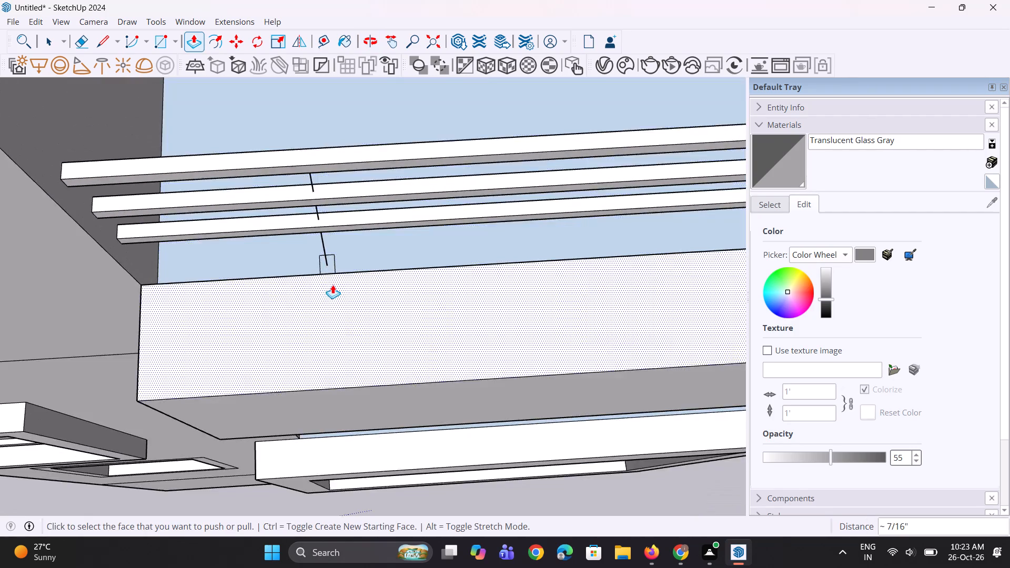
{"action": "scroll", "coordinate": [332, 285], "scroll_direction": "up", "scroll_amount": 3}
{"action": "left_click", "coordinate": [327, 263]}
{"action": "scroll", "coordinate": [338, 180], "scroll_direction": "down", "scroll_amount": 5}
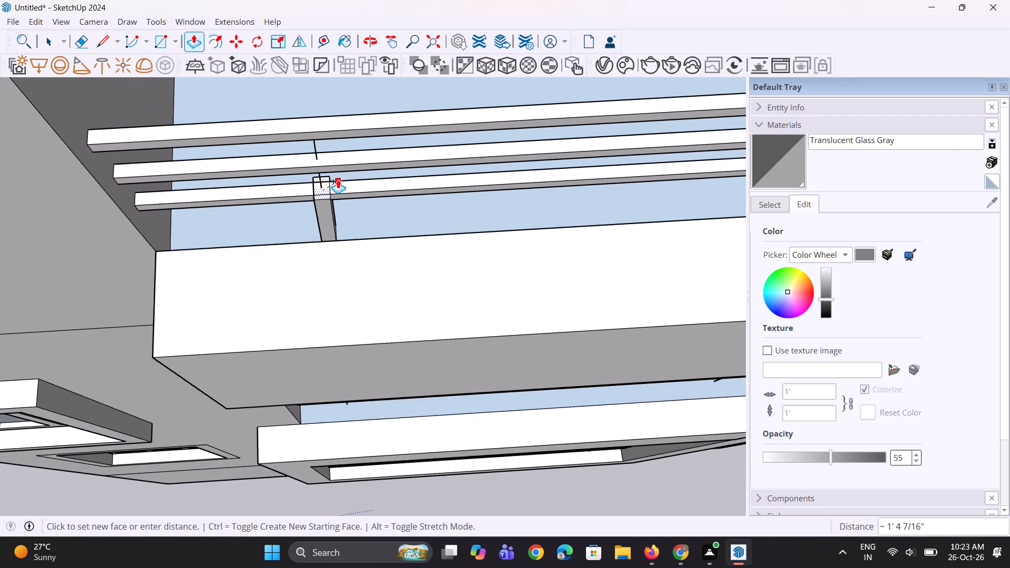
{"action": "scroll", "coordinate": [338, 179], "scroll_direction": "down", "scroll_amount": 2}
{"action": "left_click", "coordinate": [299, 138]}
Draw a small post base rectangle around the foot of the left-hand post line in the third balcony from the top.
{"action": "scroll", "coordinate": [287, 119], "scroll_direction": "down", "scroll_amount": 5}
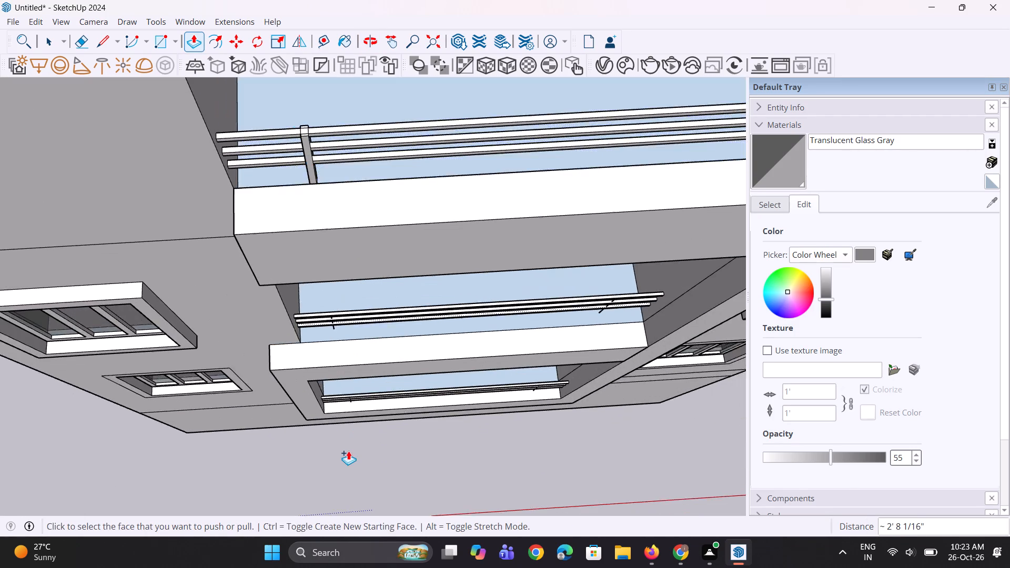
{"action": "scroll", "coordinate": [348, 451], "scroll_direction": "up", "scroll_amount": 4}
{"action": "scroll", "coordinate": [318, 367], "scroll_direction": "down", "scroll_amount": 3}
{"action": "middle_click_drag", "start_coordinate": [313, 339], "coordinate": [312, 310]}
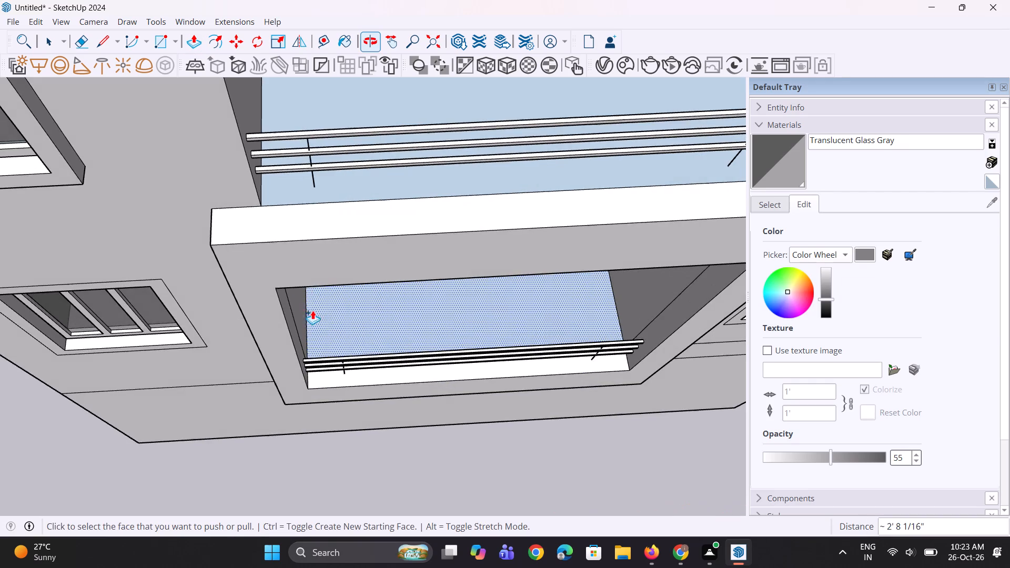
{"action": "scroll", "coordinate": [327, 211], "scroll_direction": "up", "scroll_amount": 3}
{"action": "key", "text": "r"}
{"action": "scroll", "coordinate": [298, 158], "scroll_direction": "up", "scroll_amount": 9}
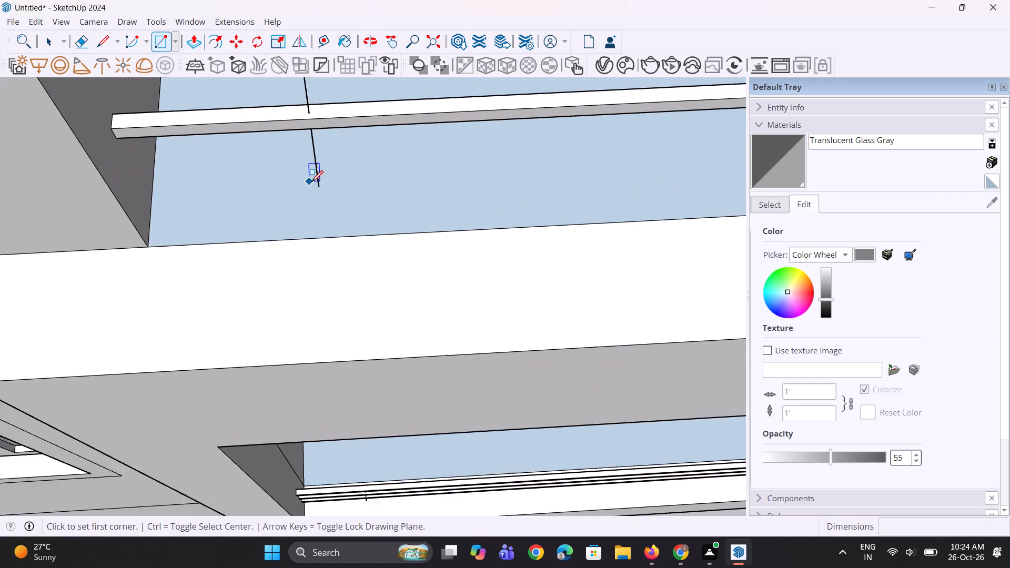
{"action": "left_click", "coordinate": [290, 159]}
{"action": "left_click", "coordinate": [342, 209]}
Narrow the new base rectangle by moving its left-hand edge about 1 7/16" inward toward the post line.
{"action": "key", "text": "space"}
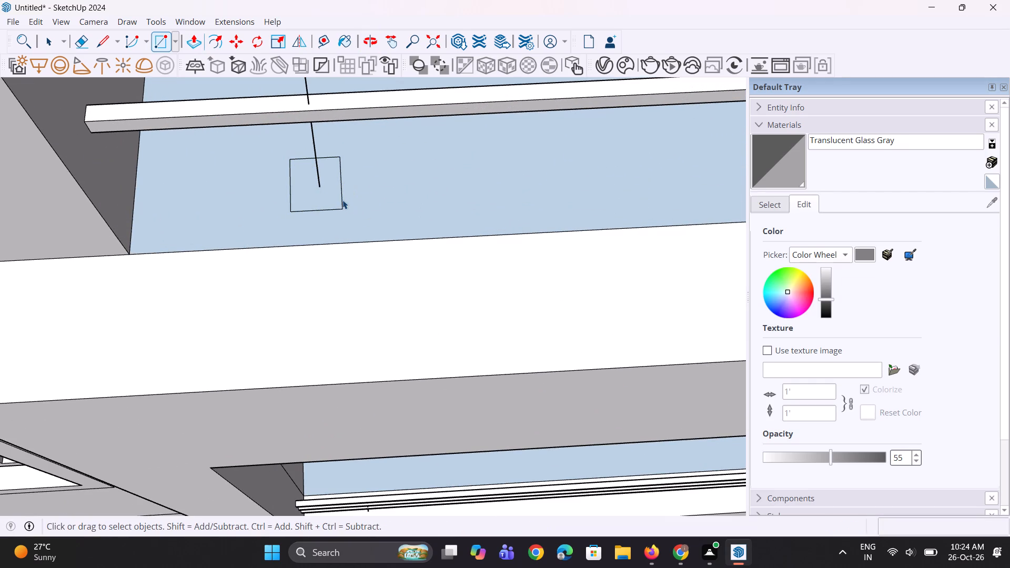
{"action": "left_click", "coordinate": [343, 198]}
{"action": "left_click", "coordinate": [291, 200]}
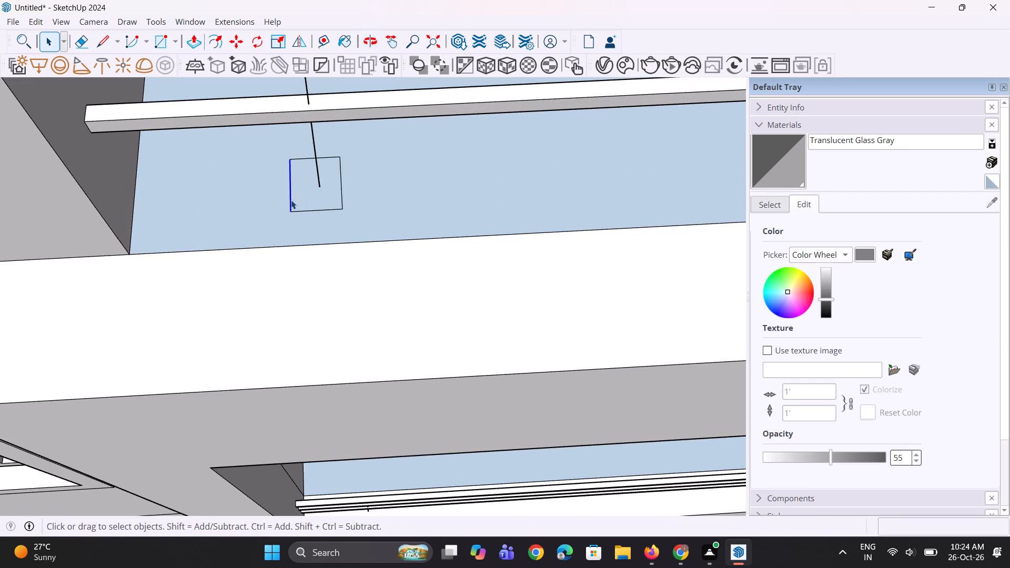
{"action": "scroll", "coordinate": [291, 201], "scroll_direction": "up", "scroll_amount": 2}
{"action": "key", "text": "m"}
{"action": "scroll", "coordinate": [291, 201], "scroll_direction": "up", "scroll_amount": 2}
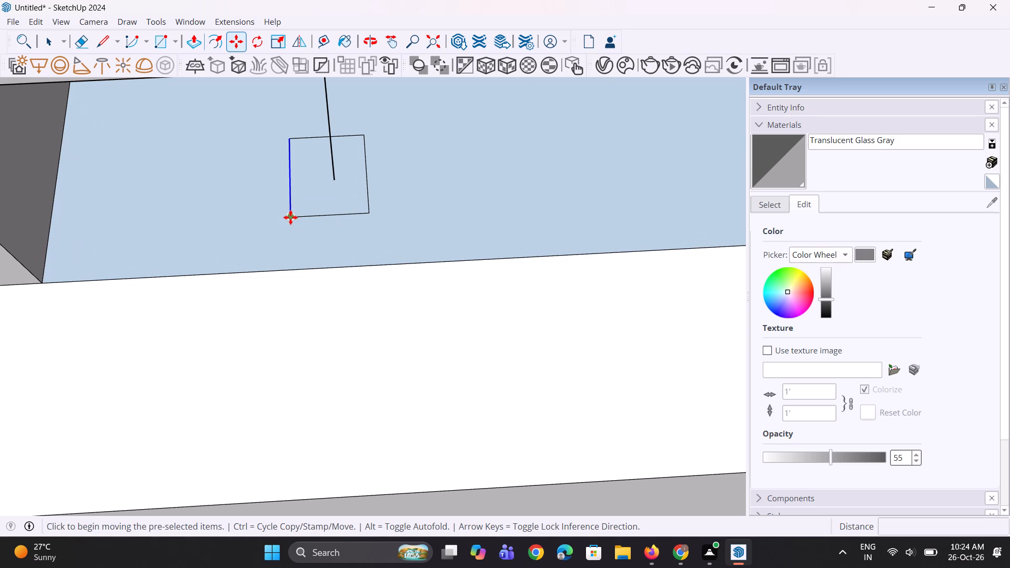
{"action": "left_click", "coordinate": [290, 217]}
{"action": "left_click", "coordinate": [311, 220]}
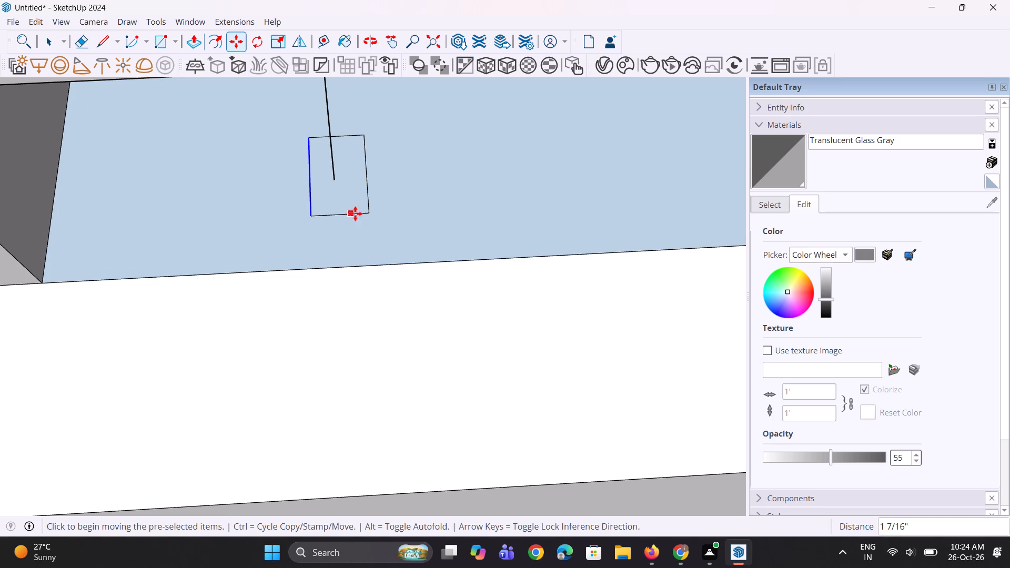
{"action": "scroll", "coordinate": [298, 225], "scroll_direction": "down", "scroll_amount": 5}
{"action": "key", "text": "space"}
Shorten the same base rectangle by moving its edge nearest the balcony's white front band inward toward the post line's foot.
{"action": "left_click", "coordinate": [328, 204]}
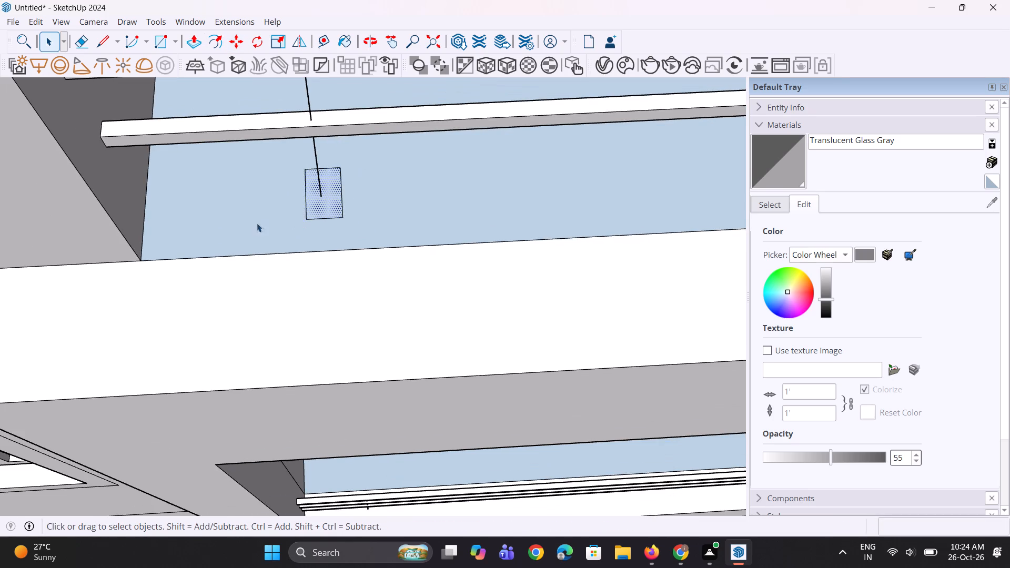
{"action": "scroll", "coordinate": [255, 224], "scroll_direction": "down", "scroll_amount": 6}
{"action": "scroll", "coordinate": [301, 219], "scroll_direction": "up", "scroll_amount": 3}
{"action": "left_click", "coordinate": [295, 221]}
{"action": "scroll", "coordinate": [295, 221], "scroll_direction": "up", "scroll_amount": 4}
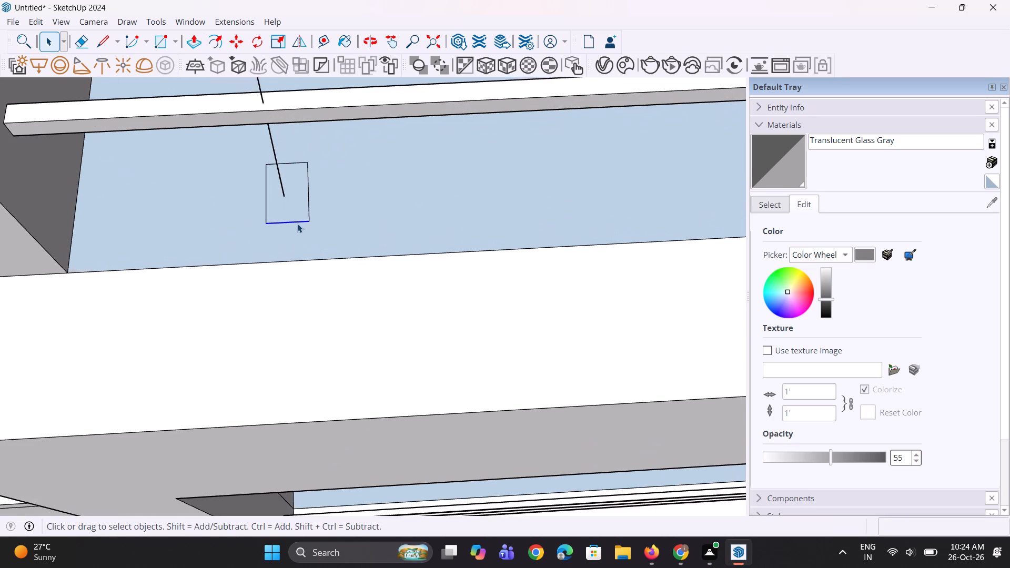
{"action": "scroll", "coordinate": [297, 224], "scroll_direction": "up", "scroll_amount": 2}
{"action": "key", "text": "m"}
{"action": "scroll", "coordinate": [299, 227], "scroll_direction": "up", "scroll_amount": 3}
{"action": "left_click", "coordinate": [317, 217]}
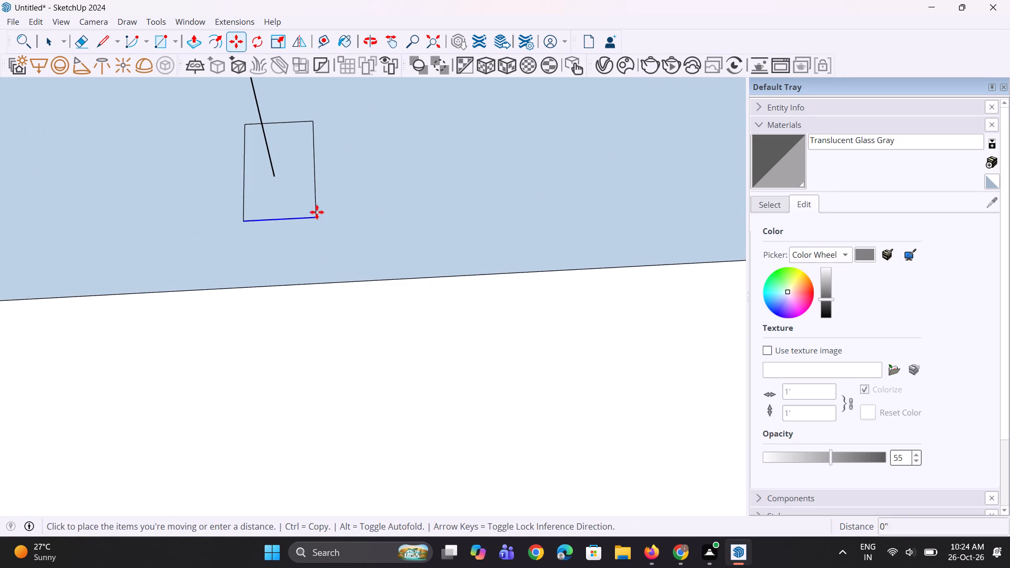
{"action": "left_click", "coordinate": [319, 200]}
{"action": "key", "text": "space"}
Copy the base rectangle about 13' 2 9/16" along the third balcony's floor to surround the right-hand post line's foot.
{"action": "left_click", "coordinate": [300, 180]}
{"action": "scroll", "coordinate": [208, 214], "scroll_direction": "down", "scroll_amount": 5}
{"action": "middle_click_drag", "start_coordinate": [269, 190], "coordinate": [252, 197]}
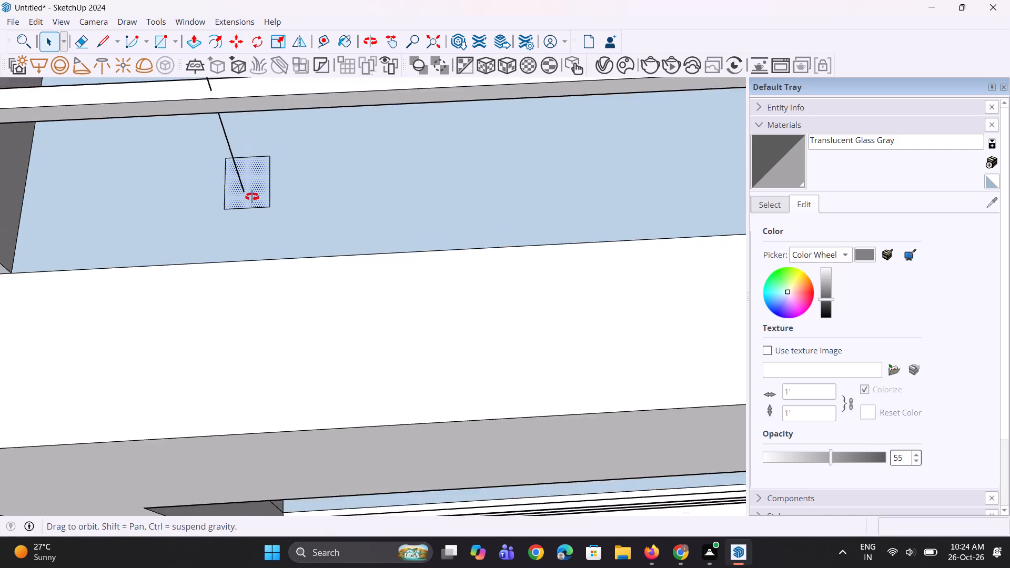
{"action": "middle_click_drag", "start_coordinate": [252, 197], "coordinate": [244, 202]}
{"action": "key", "text": "m"}
{"action": "left_click", "coordinate": [251, 205], "text": "ctrl"}
{"action": "scroll", "coordinate": [308, 226], "scroll_direction": "down", "scroll_amount": 4}
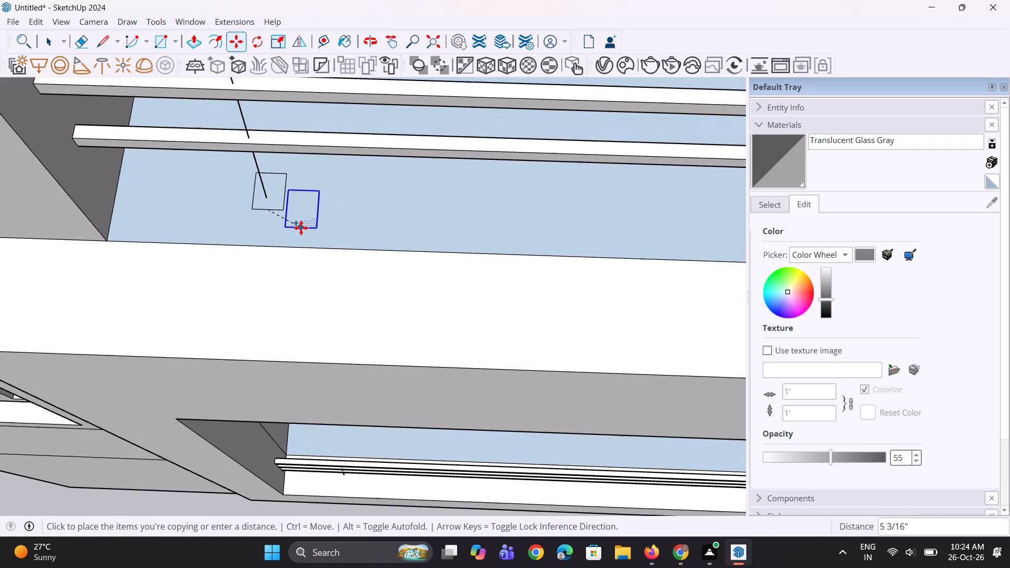
{"action": "scroll", "coordinate": [301, 228], "scroll_direction": "down", "scroll_amount": 9}
{"action": "scroll", "coordinate": [454, 215], "scroll_direction": "down", "scroll_amount": 7}
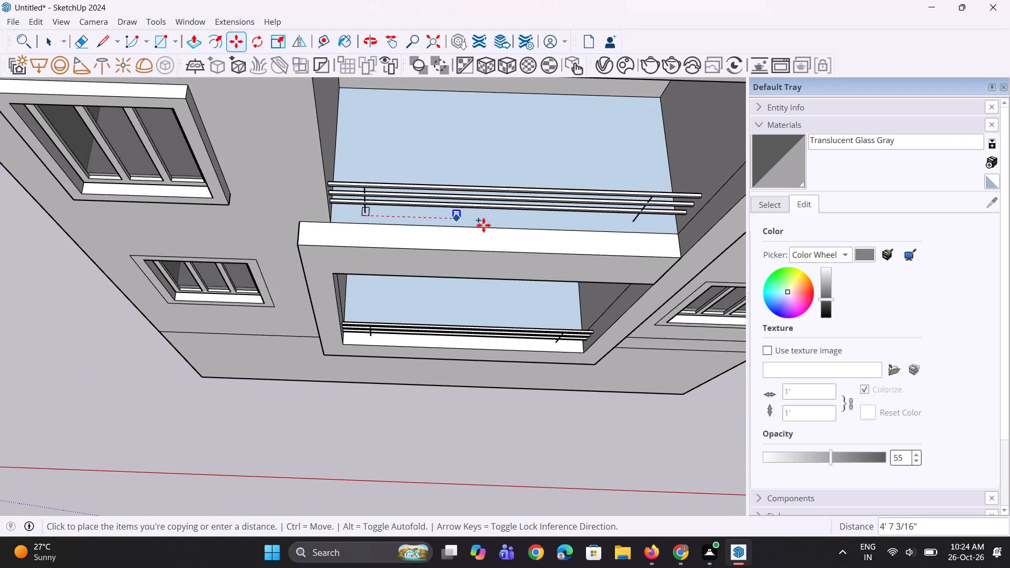
{"action": "scroll", "coordinate": [617, 222], "scroll_direction": "up", "scroll_amount": 8}
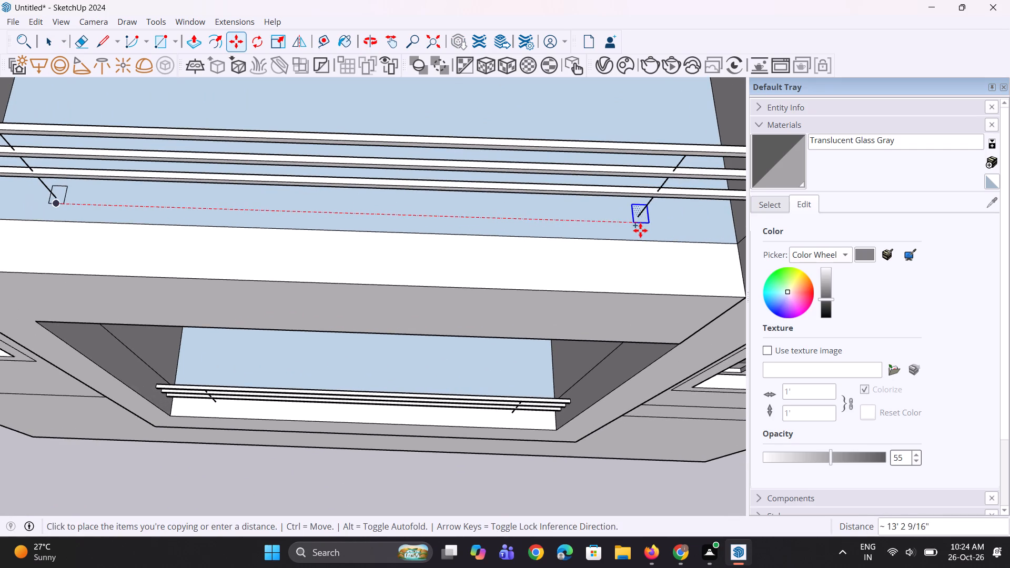
{"action": "left_click", "coordinate": [639, 230]}
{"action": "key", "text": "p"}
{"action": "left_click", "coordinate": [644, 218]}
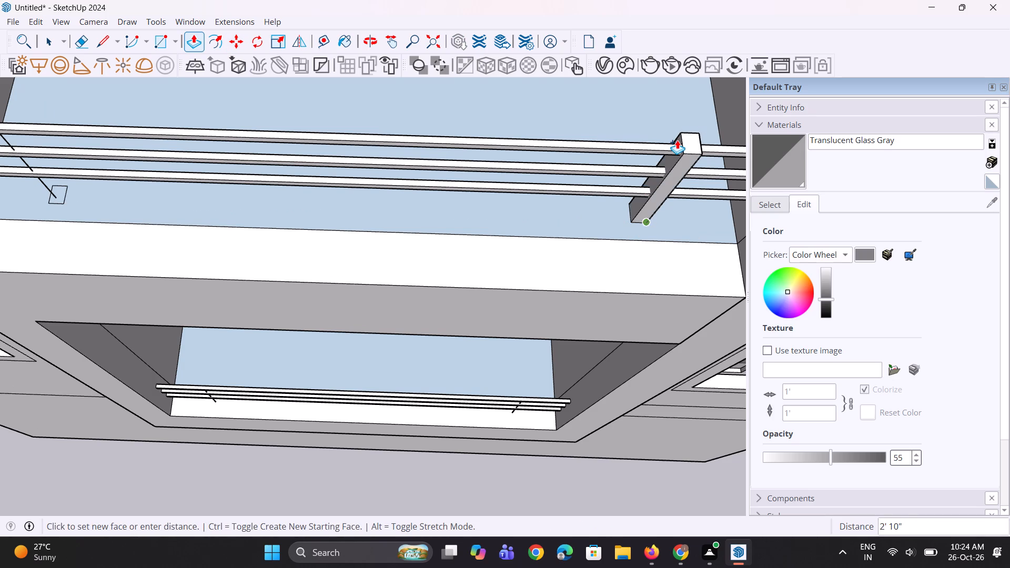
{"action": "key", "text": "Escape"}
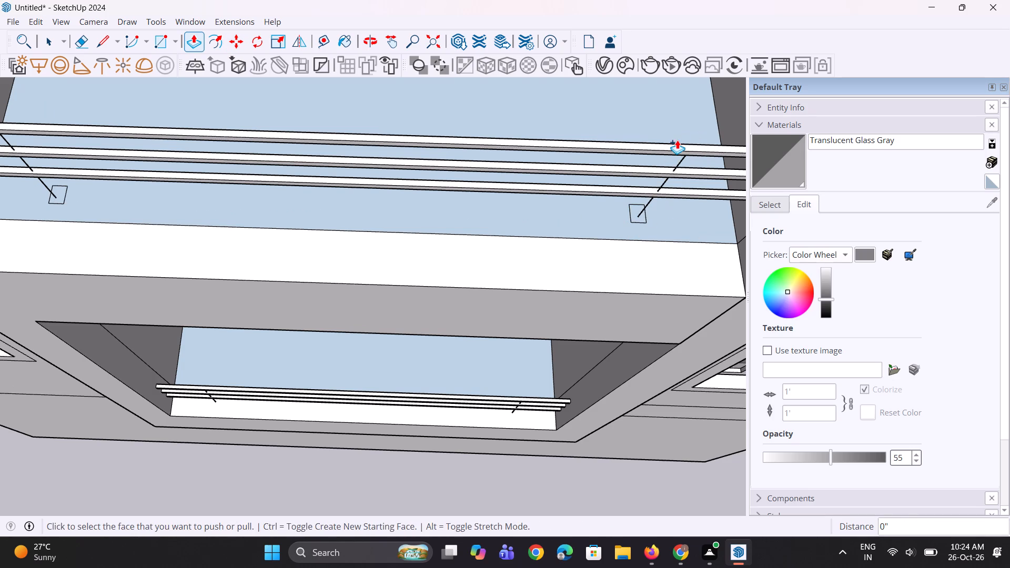
Shorten the right-hand base rectangle by moving its edge nearest the rails about 1 5/16" toward the post line's foot.
{"action": "scroll", "coordinate": [671, 217], "scroll_direction": "up", "scroll_amount": 2}
{"action": "key", "text": "space"}
{"action": "key", "text": "space"}
{"action": "scroll", "coordinate": [630, 214], "scroll_direction": "up", "scroll_amount": 4}
{"action": "left_click", "coordinate": [625, 199]}
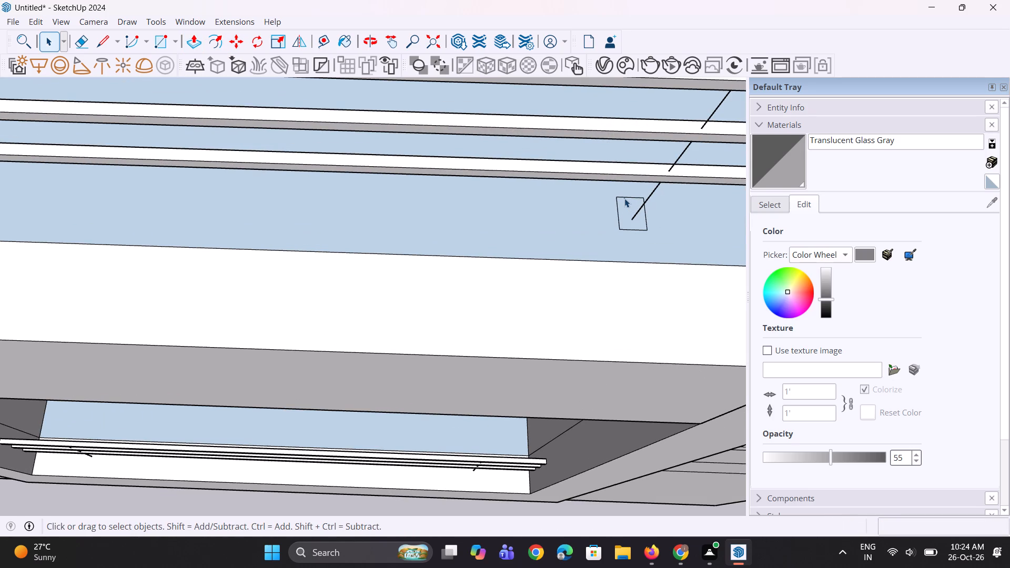
{"action": "scroll", "coordinate": [624, 198], "scroll_direction": "up", "scroll_amount": 2}
{"action": "key", "text": "comma"}
{"action": "scroll", "coordinate": [624, 198], "scroll_direction": "up", "scroll_amount": 2}
{"action": "key", "text": "m"}
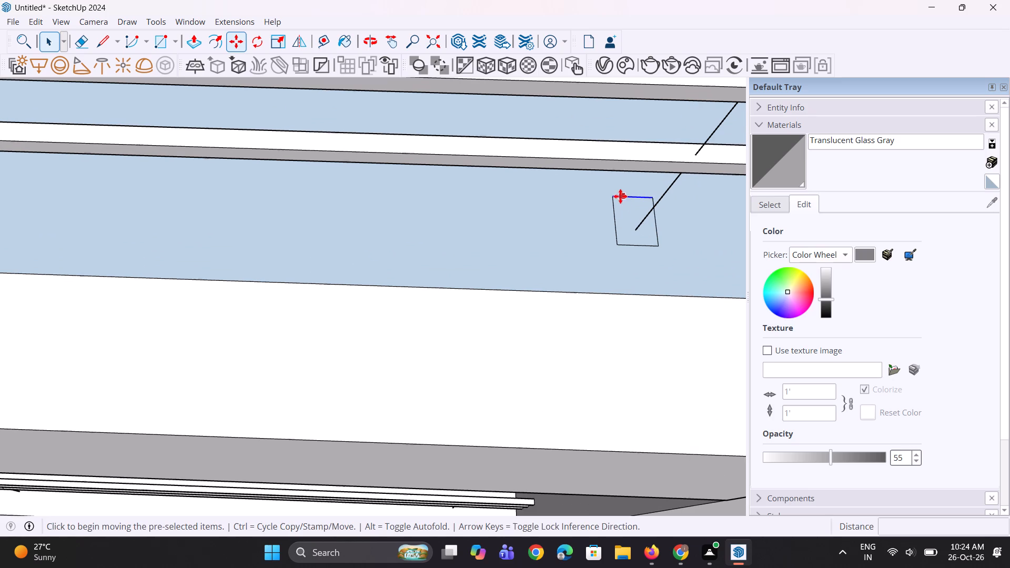
{"action": "left_click", "coordinate": [613, 196]}
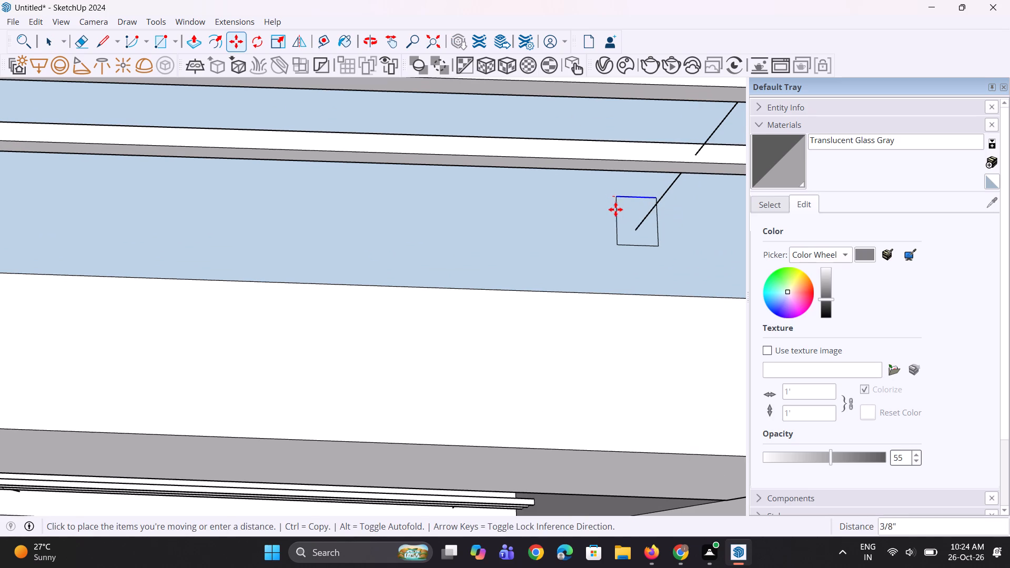
{"action": "left_click", "coordinate": [613, 208]}
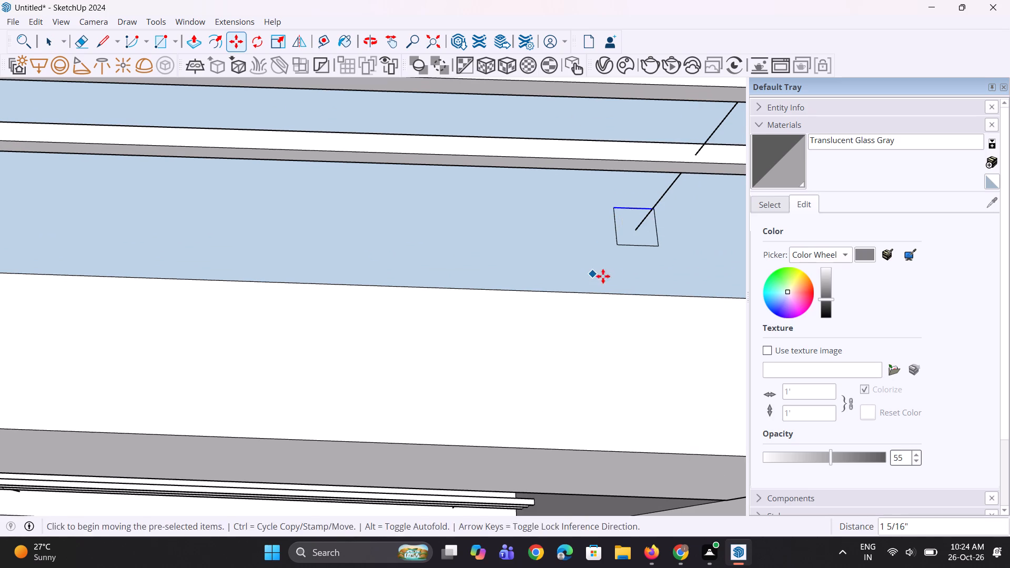
Narrow the right-hand base rectangle by moving its left-hand edge inward toward the post line's foot.
{"action": "middle_click_drag", "start_coordinate": [603, 276], "coordinate": [623, 273]}
{"action": "scroll", "coordinate": [640, 270], "scroll_direction": "down", "scroll_amount": 10}
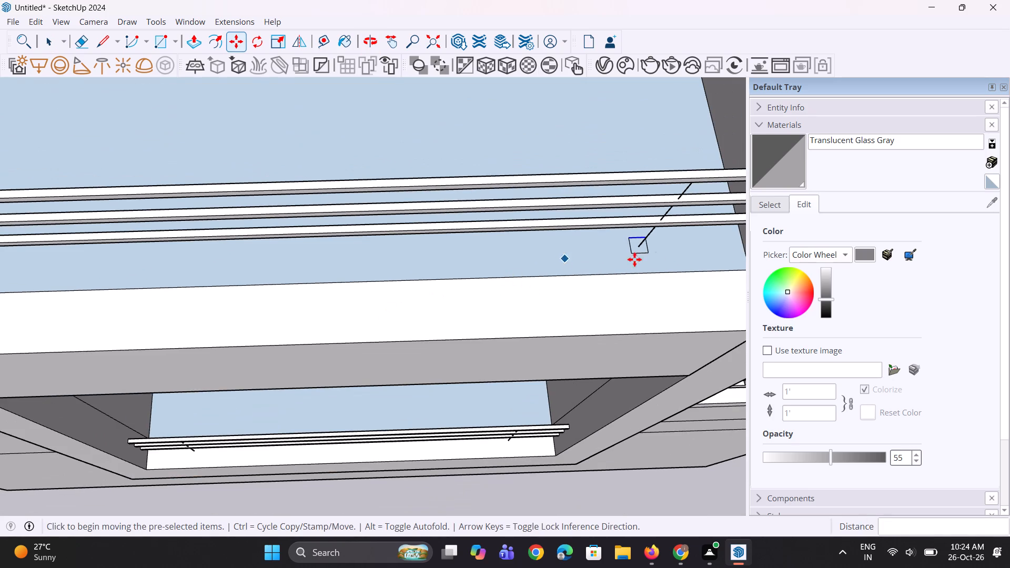
{"action": "scroll", "coordinate": [674, 259], "scroll_direction": "up", "scroll_amount": 7}
{"action": "middle_click_drag", "start_coordinate": [660, 258], "coordinate": [622, 258]}
{"action": "key", "text": "space"}
{"action": "scroll", "coordinate": [593, 262], "scroll_direction": "up", "scroll_amount": 3}
{"action": "key", "text": "space"}
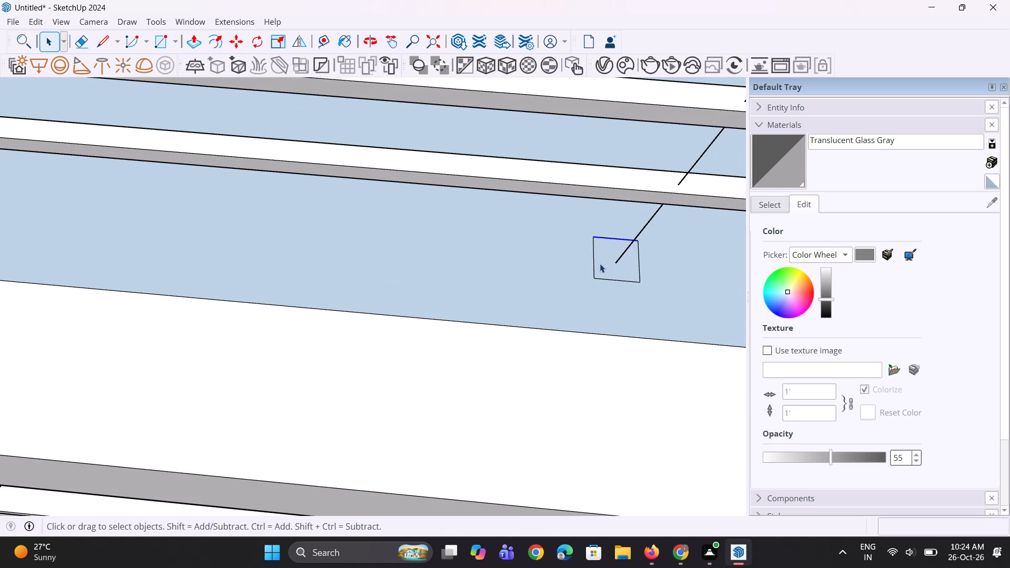
{"action": "left_click", "coordinate": [593, 263]}
{"action": "scroll", "coordinate": [602, 295], "scroll_direction": "up", "scroll_amount": 5}
{"action": "key", "text": "m"}
{"action": "scroll", "coordinate": [602, 295], "scroll_direction": "up", "scroll_amount": 3}
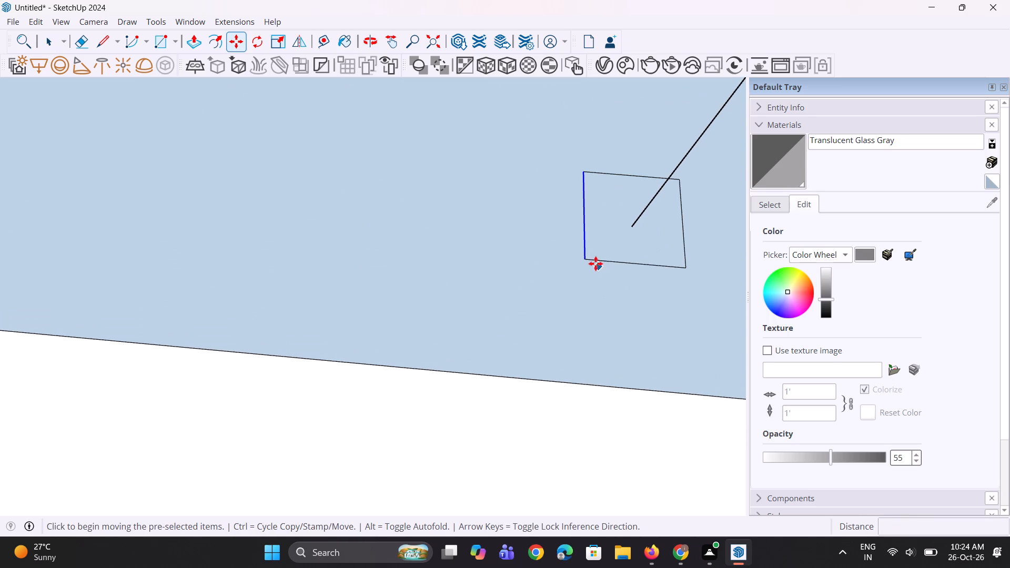
{"action": "left_click", "coordinate": [587, 260]}
{"action": "left_click", "coordinate": [602, 261]}
{"action": "scroll", "coordinate": [673, 269], "scroll_direction": "down", "scroll_amount": 7}
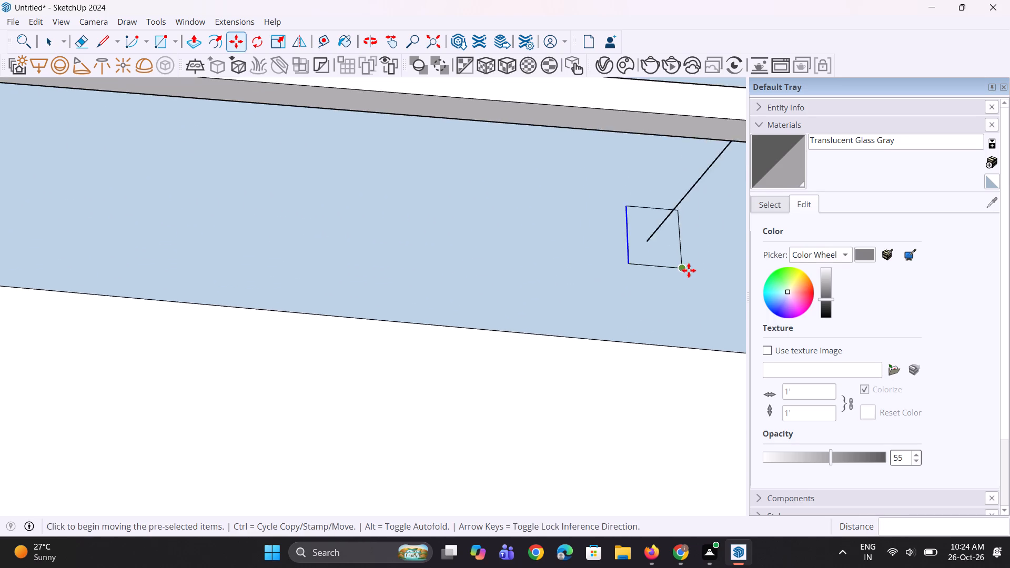
{"action": "scroll", "coordinate": [689, 270], "scroll_direction": "down", "scroll_amount": 5}
{"action": "key", "text": "space"}
{"action": "key", "text": "space"}
Shorten the left-hand base rectangle on the same balcony by moving its edge nearest the rails toward the post line's foot.
{"action": "scroll", "coordinate": [593, 312], "scroll_direction": "down", "scroll_amount": 16}
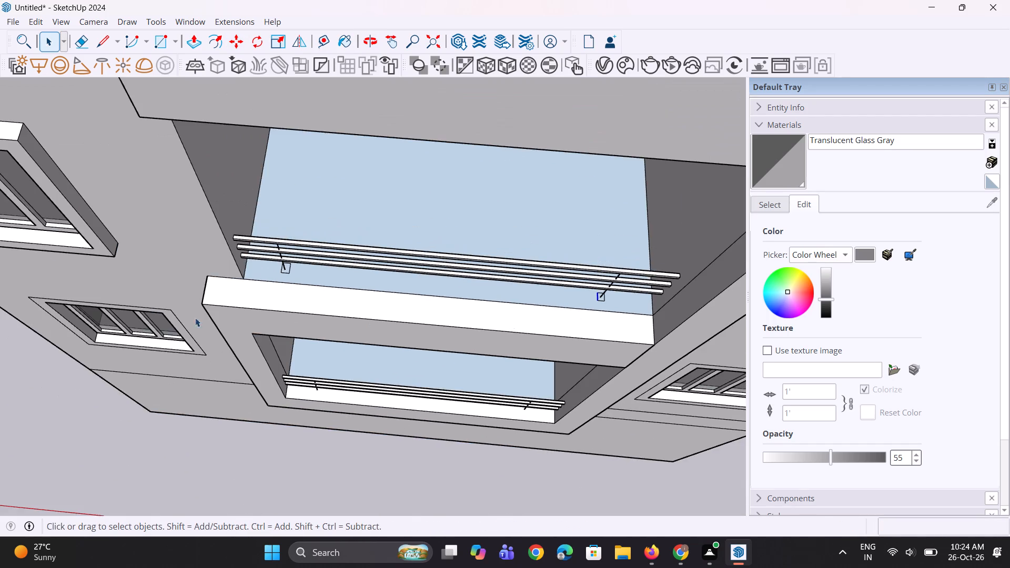
{"action": "scroll", "coordinate": [194, 299], "scroll_direction": "up", "scroll_amount": 16}
{"action": "left_click", "coordinate": [321, 244]}
{"action": "scroll", "coordinate": [319, 249], "scroll_direction": "up", "scroll_amount": 3}
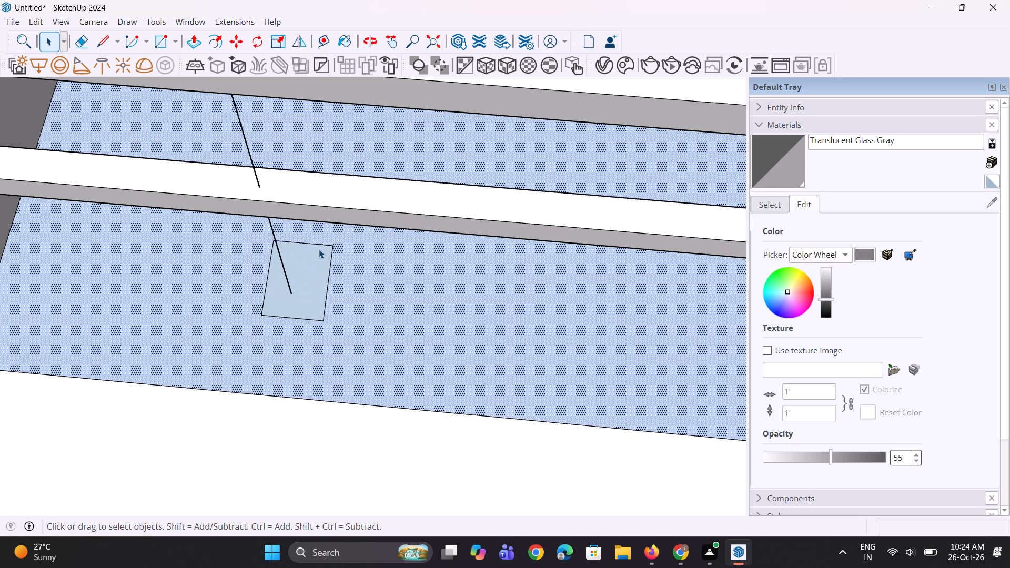
{"action": "left_click", "coordinate": [325, 244]}
{"action": "scroll", "coordinate": [322, 250], "scroll_direction": "up", "scroll_amount": 3}
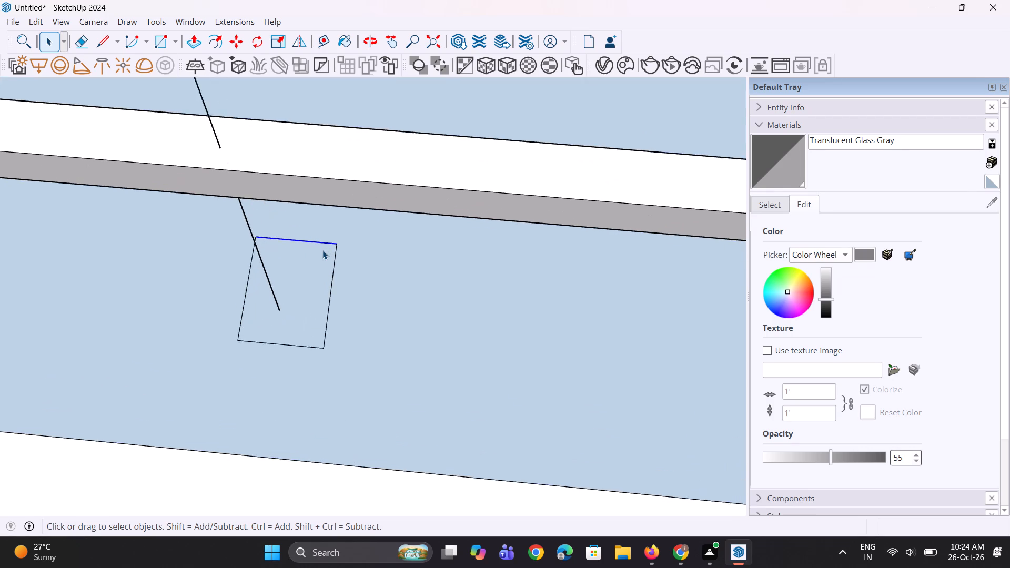
{"action": "scroll", "coordinate": [322, 250], "scroll_direction": "up", "scroll_amount": 2}
{"action": "key", "text": "m"}
{"action": "scroll", "coordinate": [331, 248], "scroll_direction": "up", "scroll_amount": 2}
{"action": "left_click", "coordinate": [345, 246]}
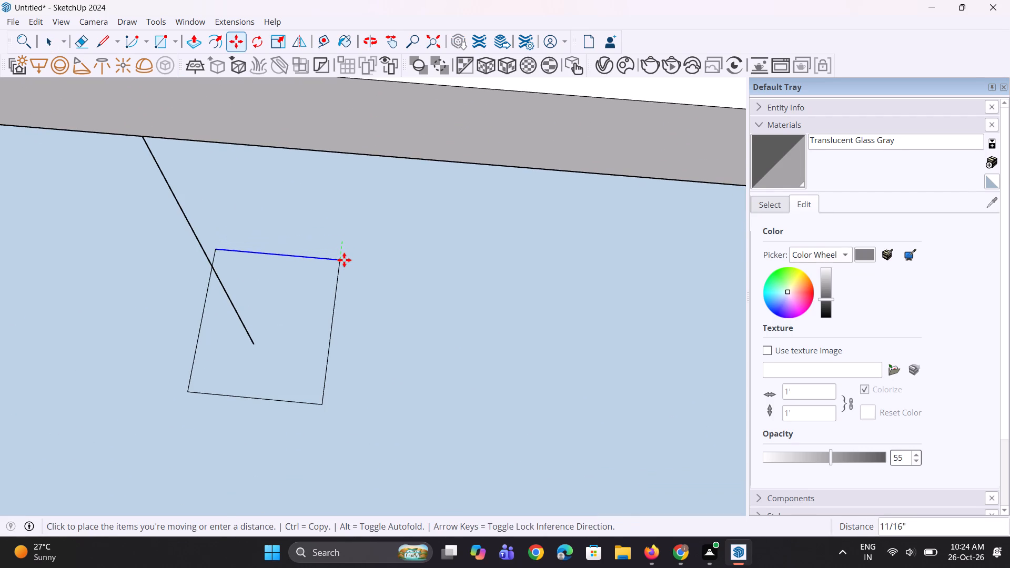
{"action": "left_click", "coordinate": [341, 270]}
{"action": "key", "text": "space"}
{"action": "key", "text": "space"}
Narrow the left-hand base rectangle by moving its right-hand edge about 1/2" inward.
{"action": "left_click", "coordinate": [307, 346]}
{"action": "scroll", "coordinate": [210, 379], "scroll_direction": "down", "scroll_amount": 7}
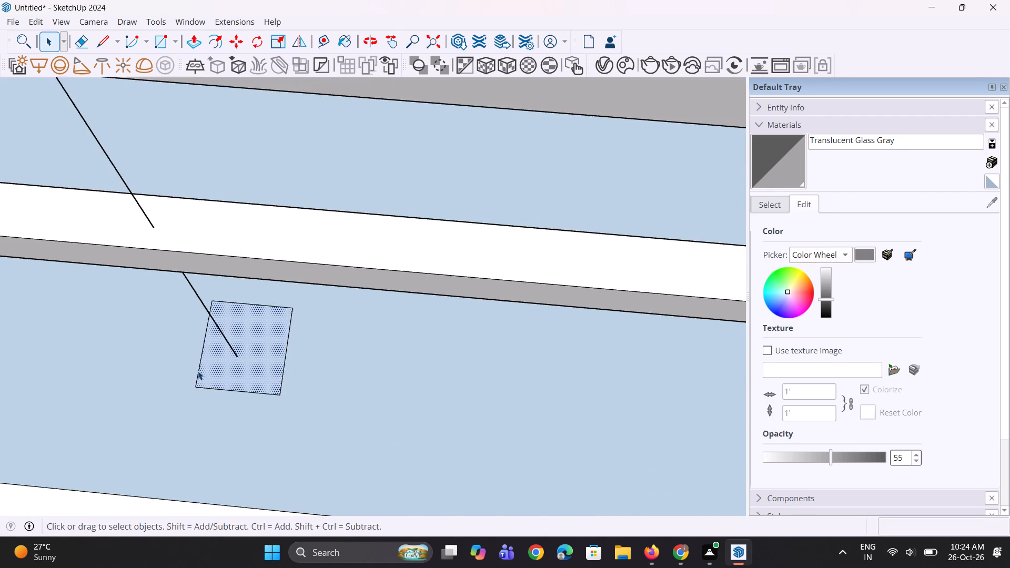
{"action": "scroll", "coordinate": [198, 371], "scroll_direction": "down", "scroll_amount": 3}
{"action": "middle_click_drag", "start_coordinate": [228, 379], "coordinate": [251, 371]}
{"action": "scroll", "coordinate": [244, 370], "scroll_direction": "up", "scroll_amount": 3}
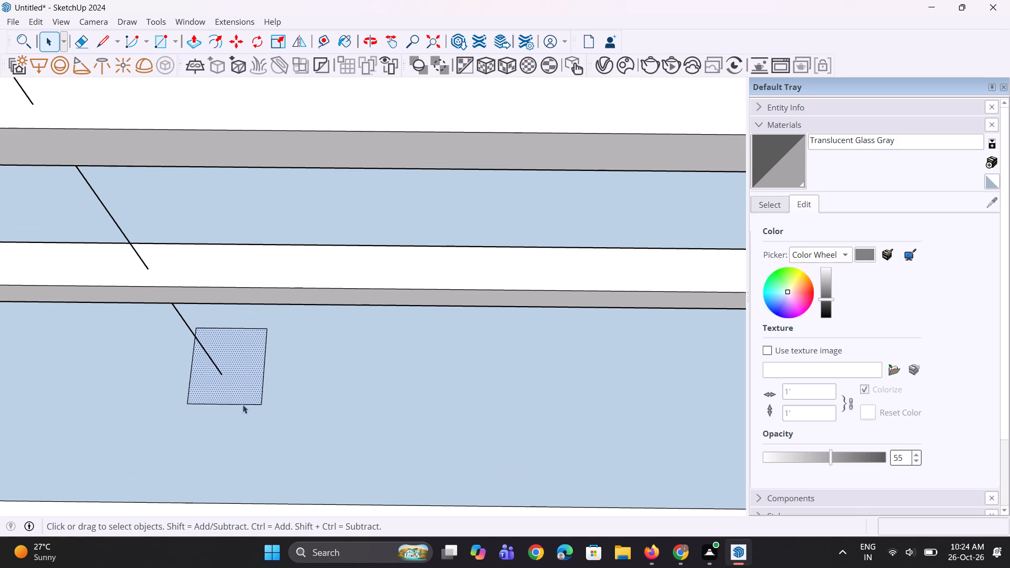
{"action": "left_click", "coordinate": [241, 407]}
{"action": "left_click", "coordinate": [262, 385]}
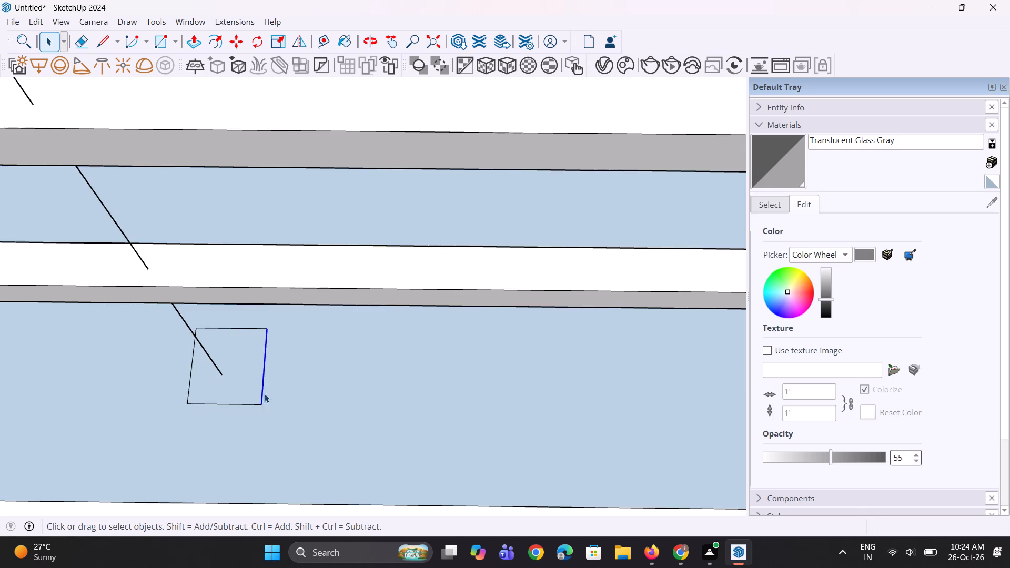
{"action": "scroll", "coordinate": [264, 403], "scroll_direction": "up", "scroll_amount": 3}
{"action": "key", "text": "m"}
{"action": "scroll", "coordinate": [251, 413], "scroll_direction": "up", "scroll_amount": 2}
{"action": "left_click", "coordinate": [266, 404]}
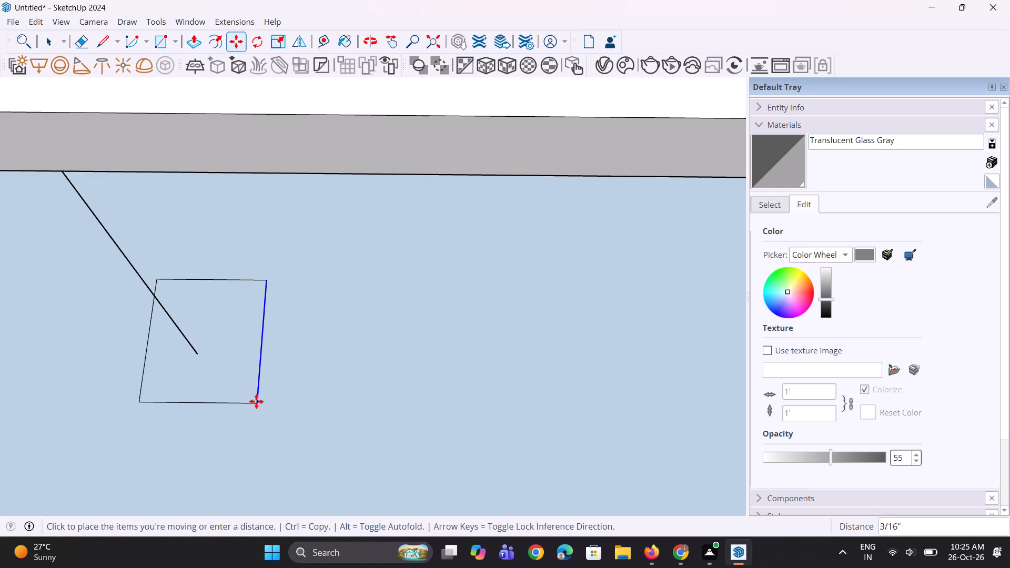
{"action": "left_click", "coordinate": [248, 400]}
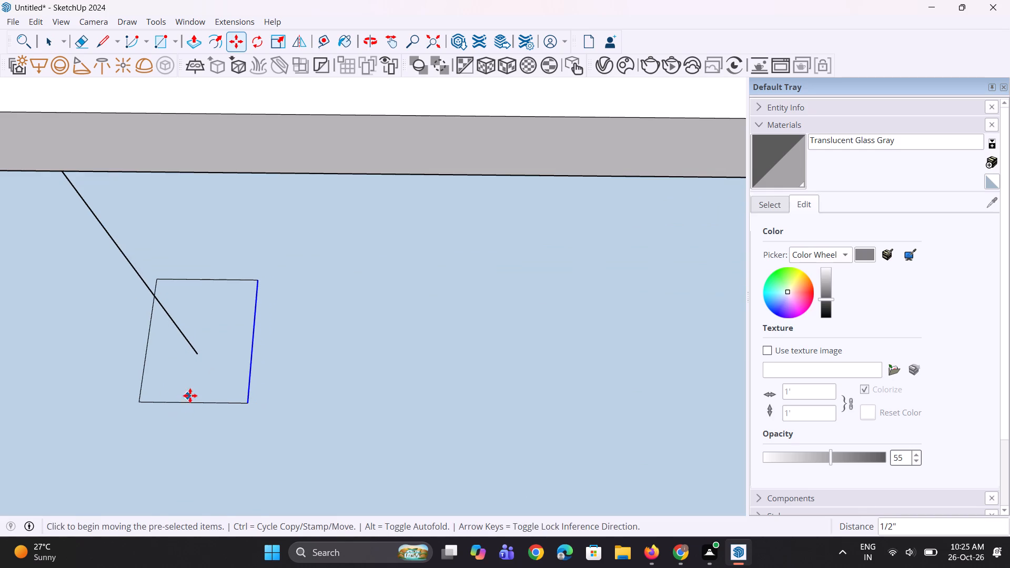
Extrude the left-hand post base rectangle upward about 2' 9 1/2" to the top rail.
{"action": "key", "text": "p"}
{"action": "left_click", "coordinate": [197, 384]}
{"action": "scroll", "coordinate": [213, 289], "scroll_direction": "down", "scroll_amount": 5}
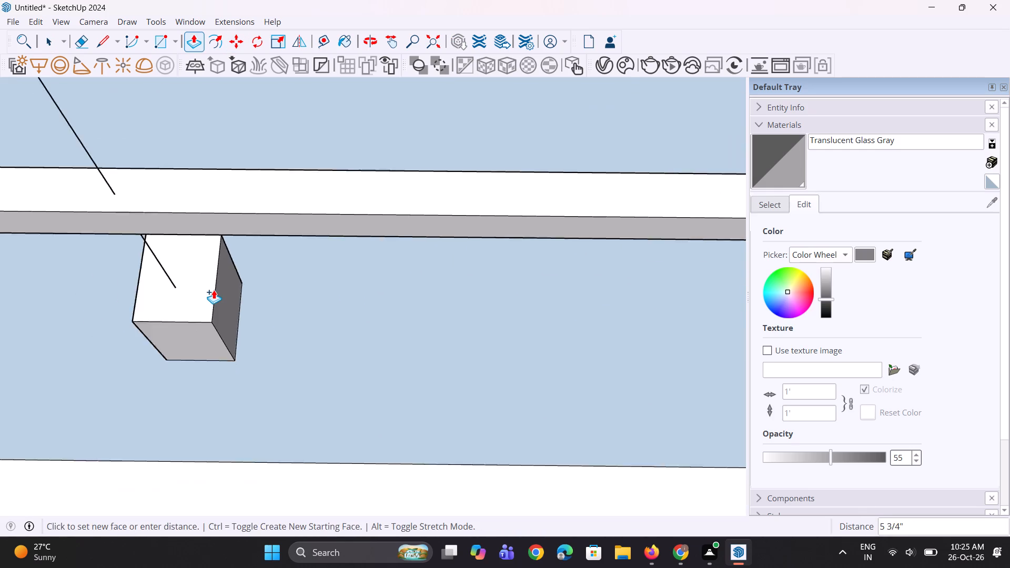
{"action": "scroll", "coordinate": [214, 290], "scroll_direction": "down", "scroll_amount": 12}
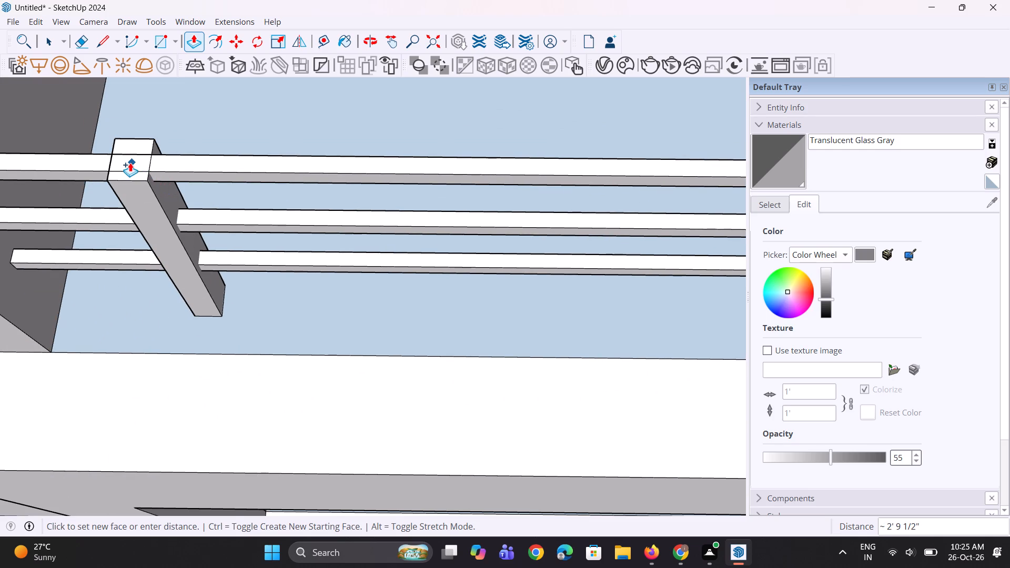
{"action": "left_click", "coordinate": [130, 163]}
Extrude the right-hand post base rectangle on the same balcony by the same 2' 9 1/2".
{"action": "scroll", "coordinate": [119, 310], "scroll_direction": "down", "scroll_amount": 13}
{"action": "scroll", "coordinate": [478, 321], "scroll_direction": "up", "scroll_amount": 3}
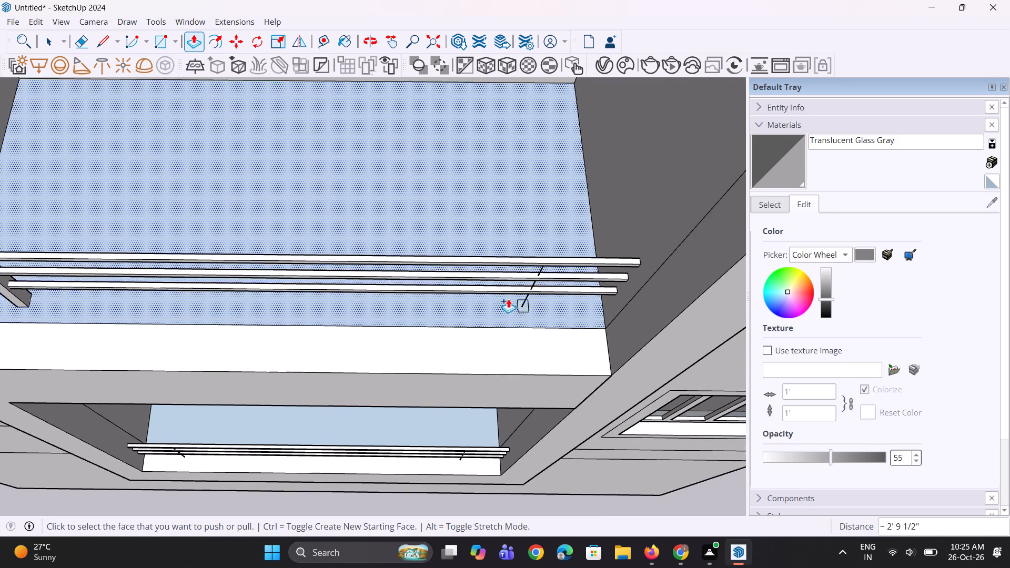
{"action": "scroll", "coordinate": [519, 302], "scroll_direction": "up", "scroll_amount": 3}
{"action": "double_click", "coordinate": [523, 305]}
Draw a small base rectangle around the foot of the right-hand post line on the lowest balcony's floor.
{"action": "scroll", "coordinate": [512, 323], "scroll_direction": "down", "scroll_amount": 6}
{"action": "middle_click_drag", "start_coordinate": [477, 332], "coordinate": [520, 201]}
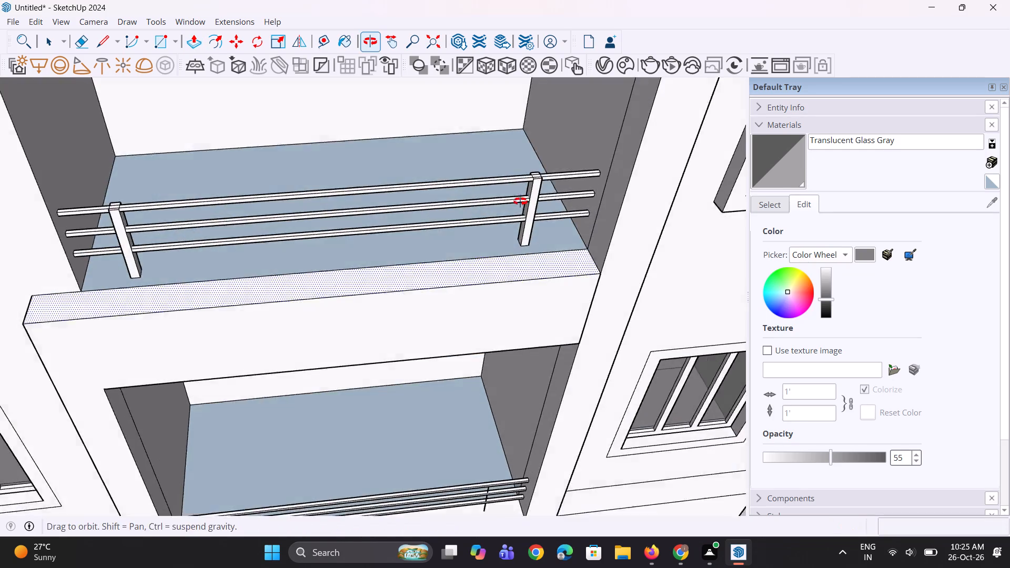
{"action": "middle_click_drag", "start_coordinate": [520, 201], "coordinate": [520, 199]}
{"action": "scroll", "coordinate": [518, 223], "scroll_direction": "down", "scroll_amount": 4}
{"action": "middle_click_drag", "start_coordinate": [492, 326], "coordinate": [488, 232]}
{"action": "scroll", "coordinate": [493, 336], "scroll_direction": "down", "scroll_amount": 11}
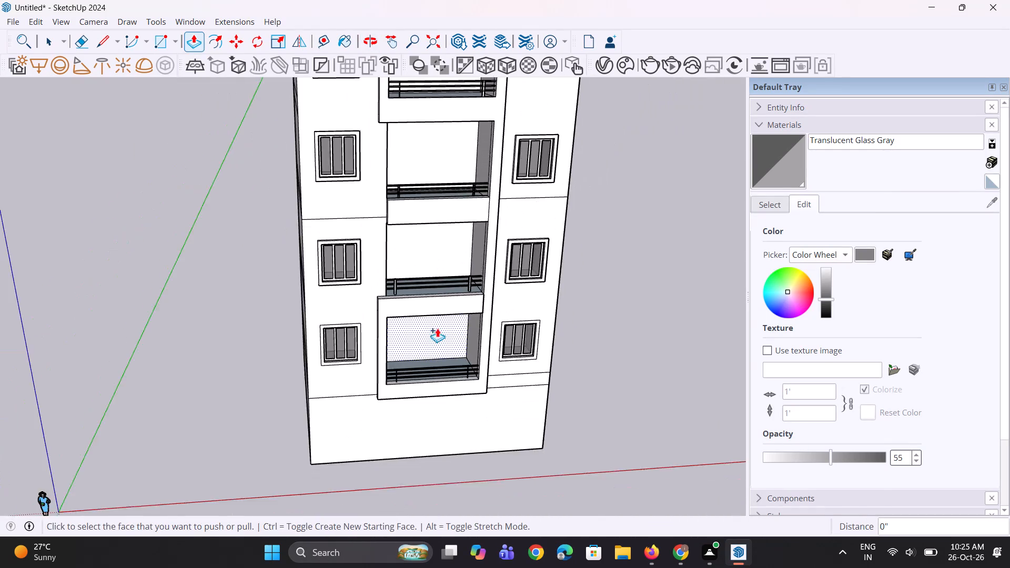
{"action": "scroll", "coordinate": [437, 328], "scroll_direction": "up", "scroll_amount": 1}
{"action": "middle_click_drag", "start_coordinate": [437, 328], "coordinate": [413, 244]}
{"action": "scroll", "coordinate": [475, 392], "scroll_direction": "up", "scroll_amount": 3}
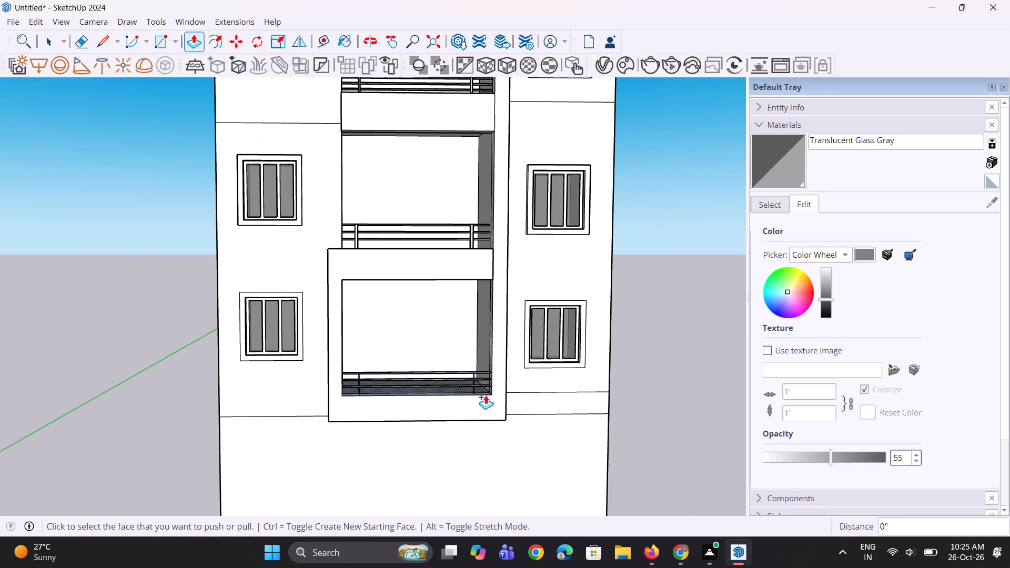
{"action": "scroll", "coordinate": [482, 400], "scroll_direction": "down", "scroll_amount": 3}
{"action": "middle_click_drag", "start_coordinate": [497, 386], "coordinate": [499, 548]}
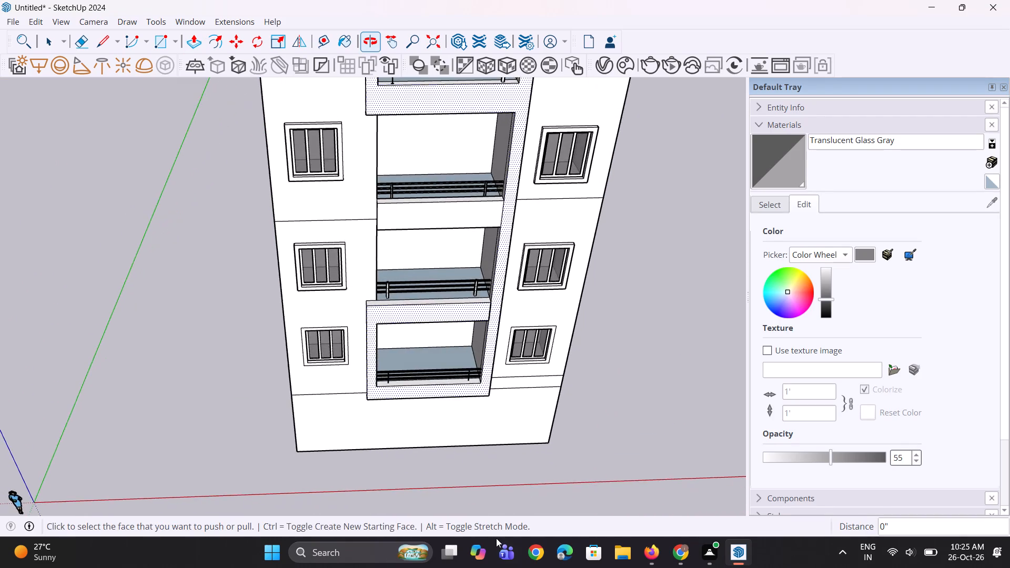
{"action": "scroll", "coordinate": [448, 372], "scroll_direction": "up", "scroll_amount": 20}
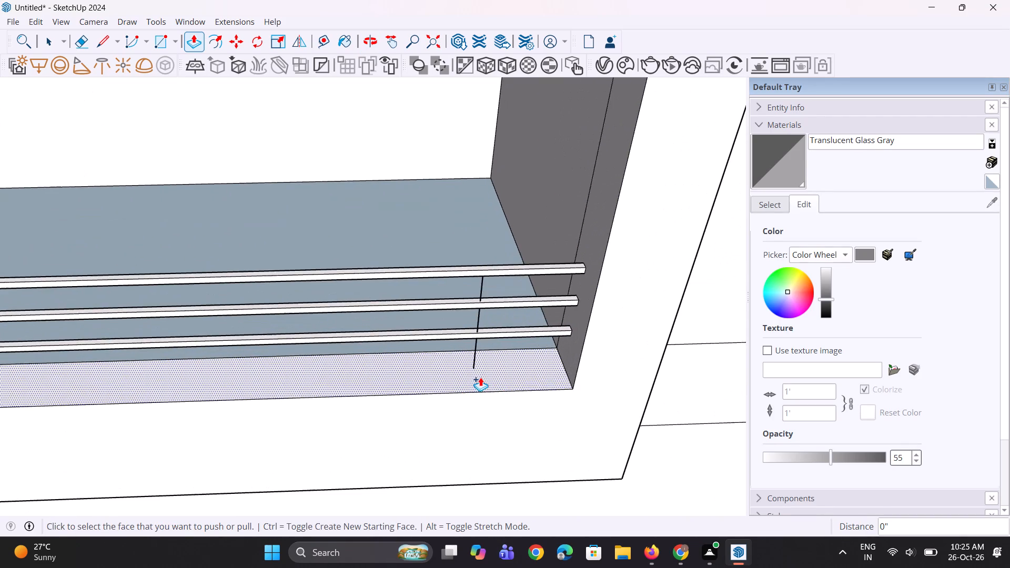
{"action": "key", "text": "r"}
{"action": "scroll", "coordinate": [480, 377], "scroll_direction": "up", "scroll_amount": 9}
{"action": "left_click", "coordinate": [440, 332]}
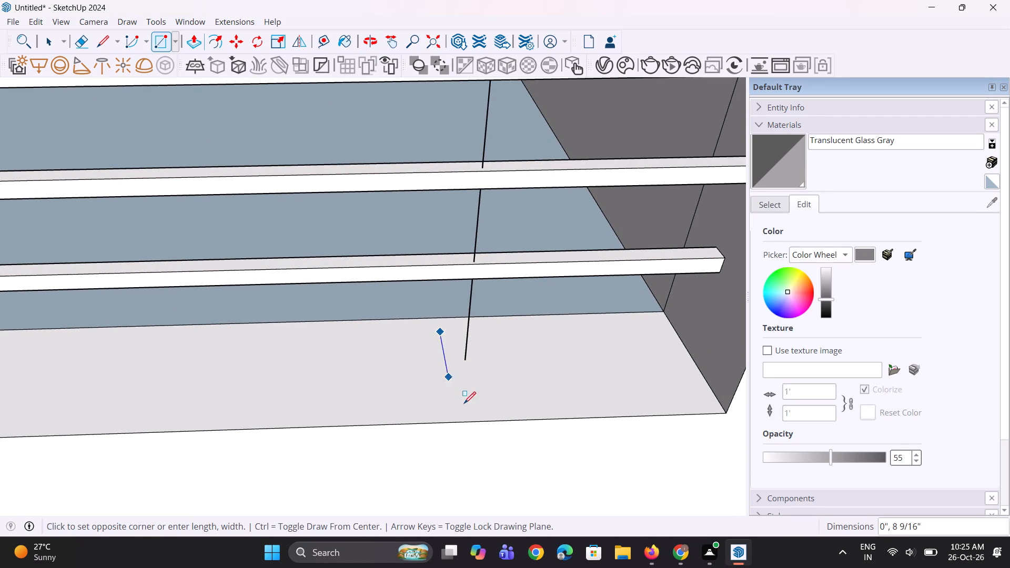
{"action": "left_click", "coordinate": [519, 394]}
Narrow the new base rectangle by moving its right-hand edge about 1 5/16" inward toward the post line.
{"action": "middle_click_drag", "start_coordinate": [459, 423], "coordinate": [460, 363]}
{"action": "key", "text": "space"}
{"action": "key", "text": "space"}
{"action": "scroll", "coordinate": [521, 376], "scroll_direction": "up", "scroll_amount": 2}
{"action": "left_click", "coordinate": [520, 377]}
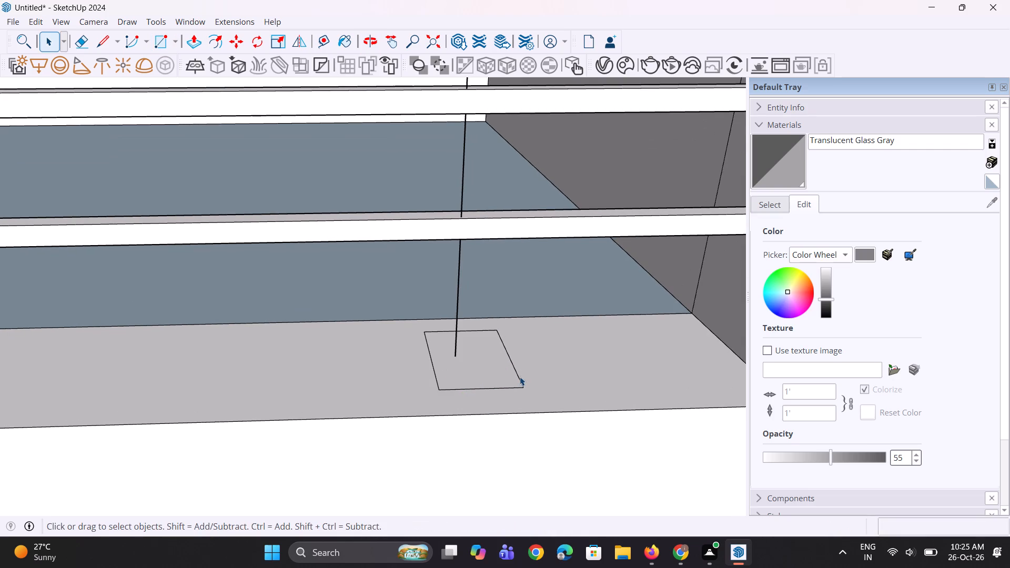
{"action": "middle_click_drag", "start_coordinate": [484, 394], "coordinate": [490, 464]}
{"action": "scroll", "coordinate": [517, 439], "scroll_direction": "up", "scroll_amount": 4}
{"action": "key", "text": "m"}
{"action": "scroll", "coordinate": [519, 420], "scroll_direction": "up", "scroll_amount": 2}
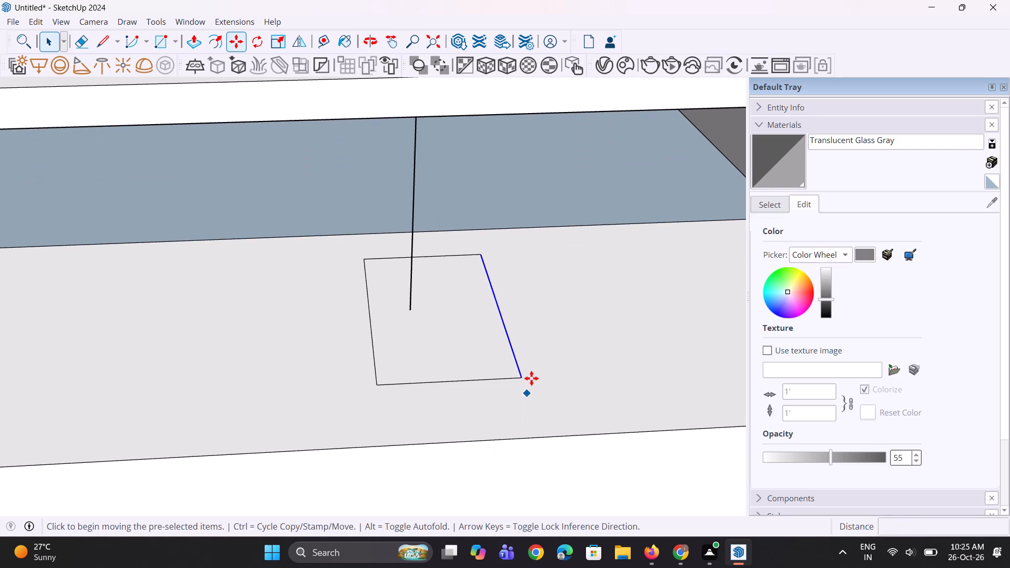
{"action": "left_click", "coordinate": [521, 374]}
{"action": "left_click", "coordinate": [492, 377]}
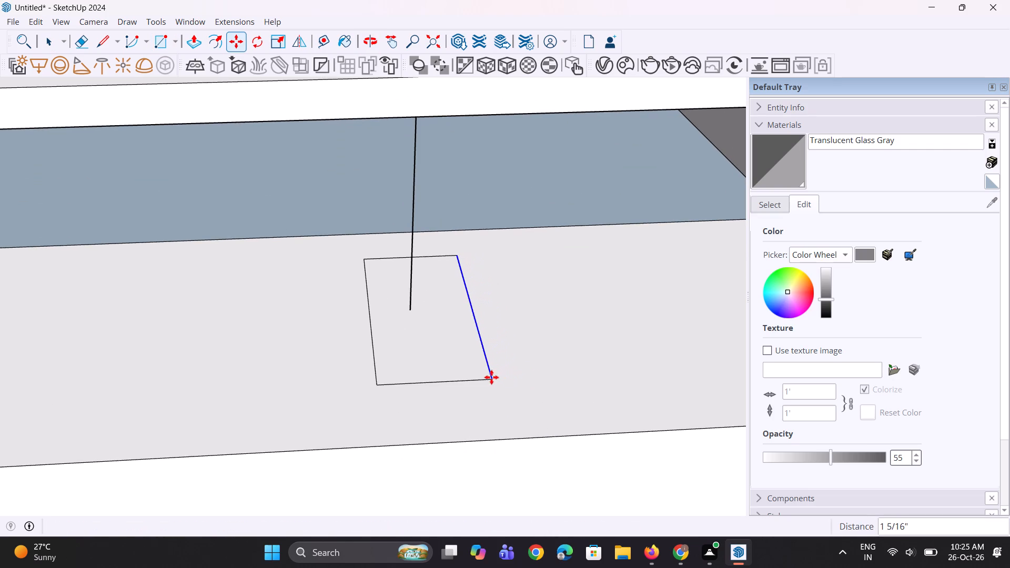
Shorten the base rectangle by moving its edge farthest from the rails inward toward the post line's foot.
{"action": "key", "text": "space"}
{"action": "left_click", "coordinate": [478, 381]}
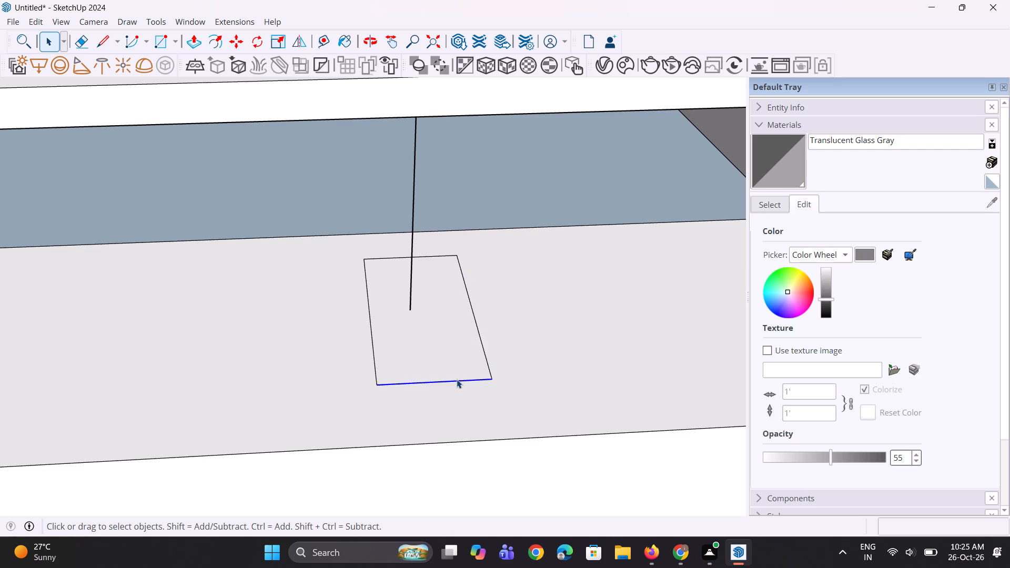
{"action": "middle_click_drag", "start_coordinate": [400, 368], "coordinate": [389, 487]}
{"action": "scroll", "coordinate": [448, 431], "scroll_direction": "up", "scroll_amount": 2}
{"action": "key", "text": "m"}
{"action": "scroll", "coordinate": [474, 424], "scroll_direction": "up", "scroll_amount": 1}
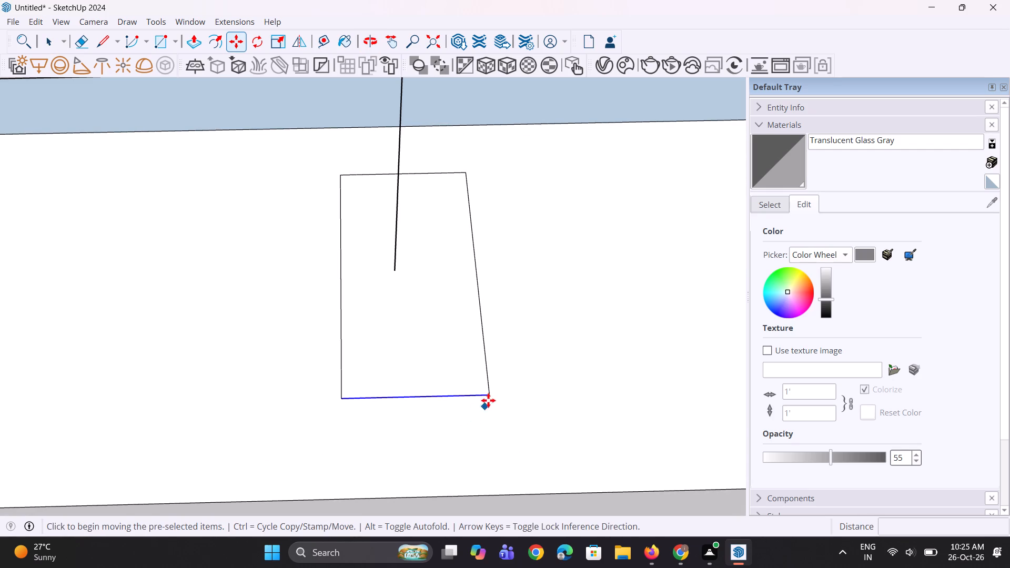
{"action": "left_click", "coordinate": [488, 399]}
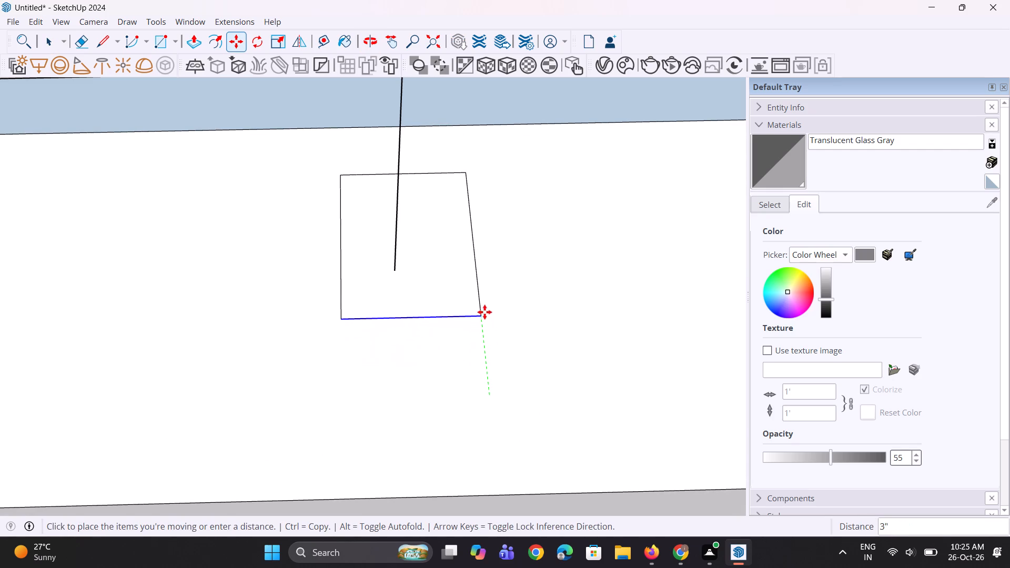
{"action": "left_click", "coordinate": [482, 302]}
Shorten the base rectangle further by moving its edge nearest the rails toward the post line's foot.
{"action": "key", "text": "space"}
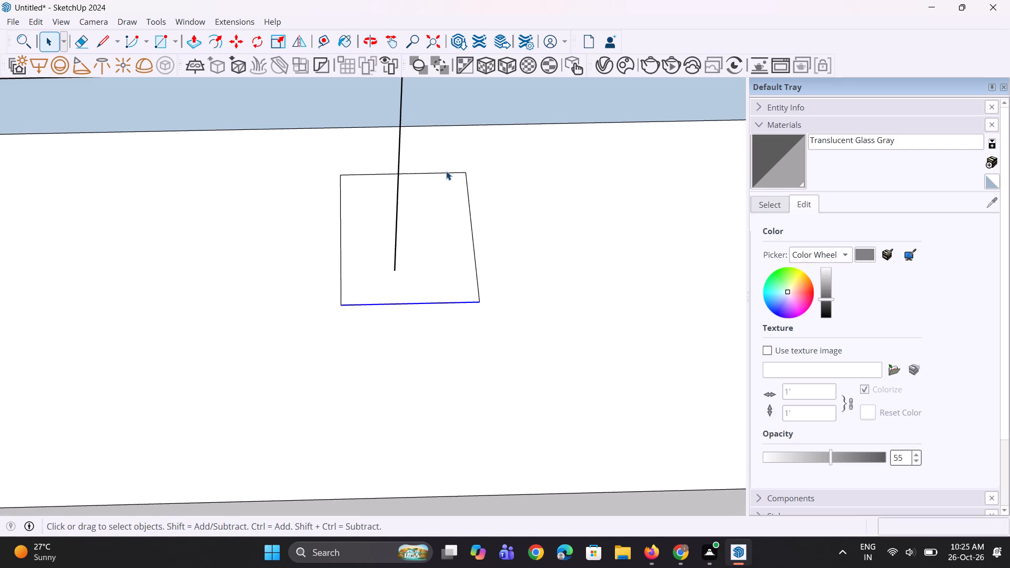
{"action": "left_click", "coordinate": [446, 171]}
{"action": "scroll", "coordinate": [446, 171], "scroll_direction": "up", "scroll_amount": 2}
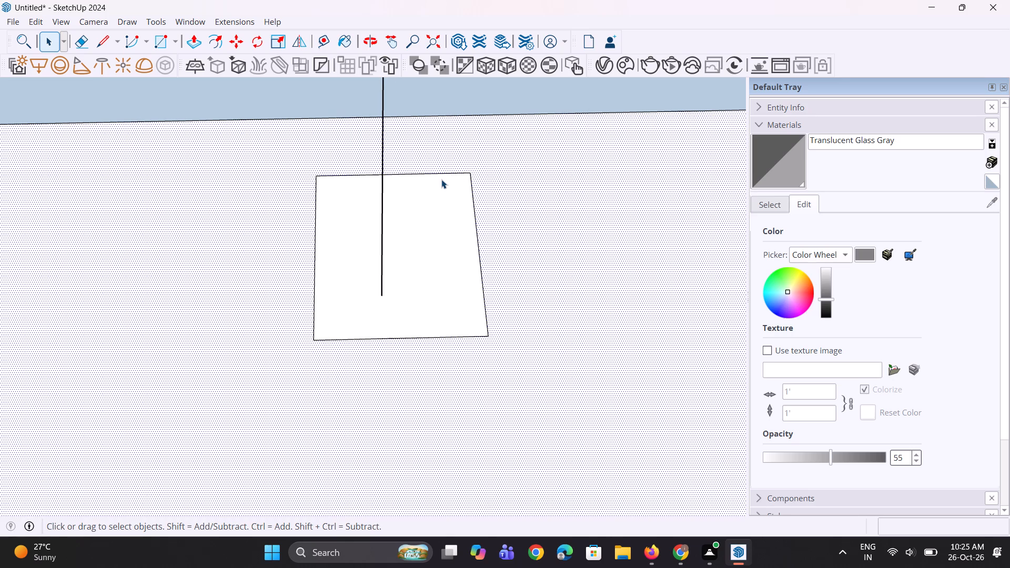
{"action": "left_click", "coordinate": [453, 173]}
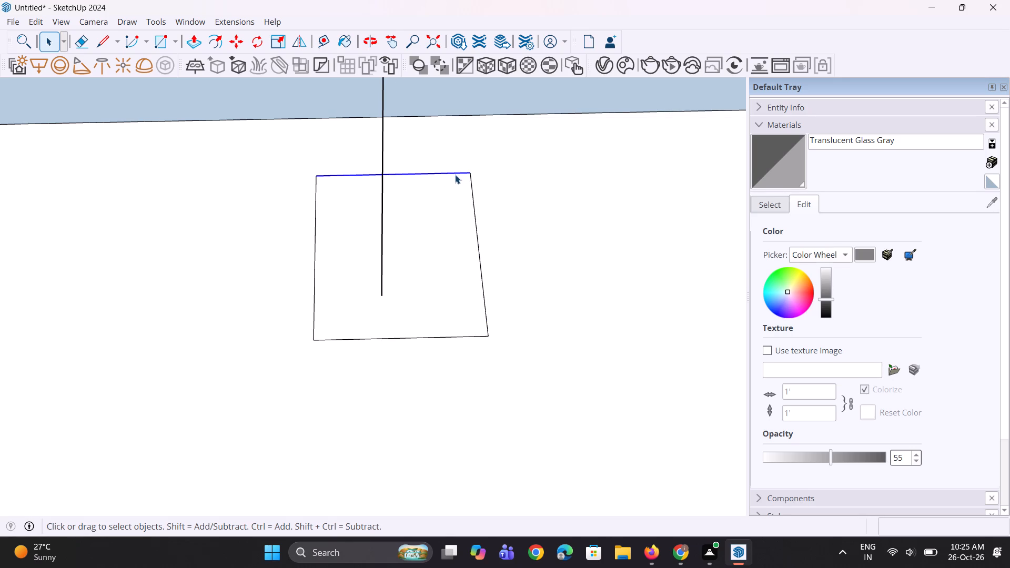
{"action": "key", "text": "m"}
{"action": "left_click", "coordinate": [469, 177]}
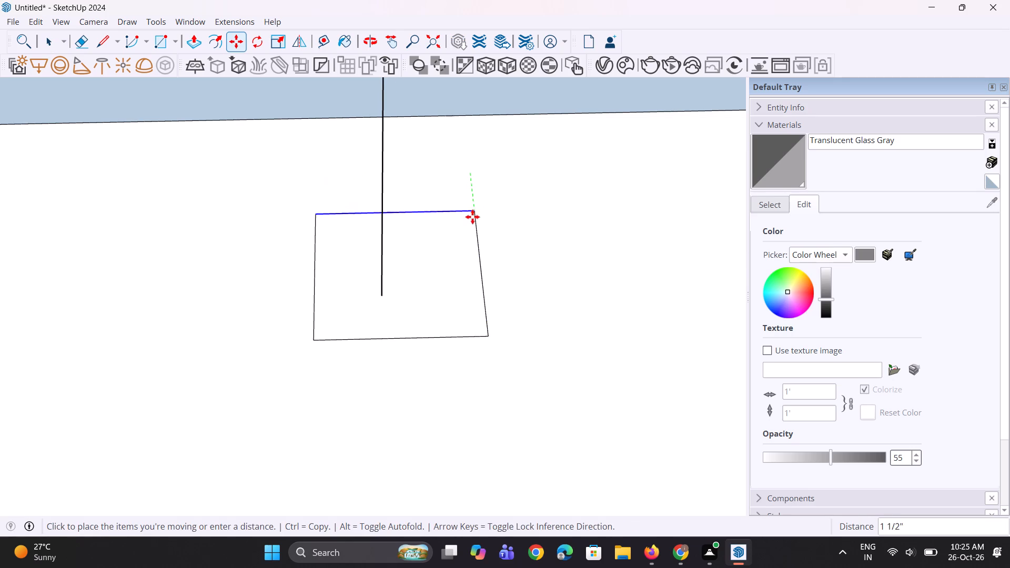
{"action": "left_click", "coordinate": [472, 230]}
Narrow the base rectangle by moving its left-hand edge slightly inward toward the post line's foot.
{"action": "key", "text": "space"}
{"action": "left_click", "coordinate": [454, 302]}
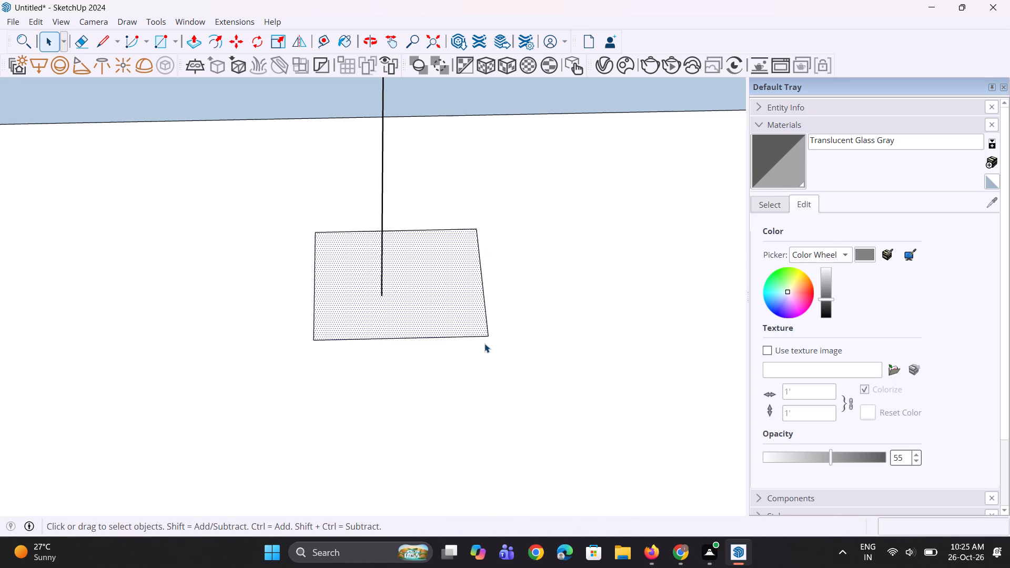
{"action": "scroll", "coordinate": [493, 354], "scroll_direction": "down", "scroll_amount": 20}
{"action": "scroll", "coordinate": [493, 354], "scroll_direction": "down", "scroll_amount": 11}
{"action": "scroll", "coordinate": [519, 350], "scroll_direction": "up", "scroll_amount": 15}
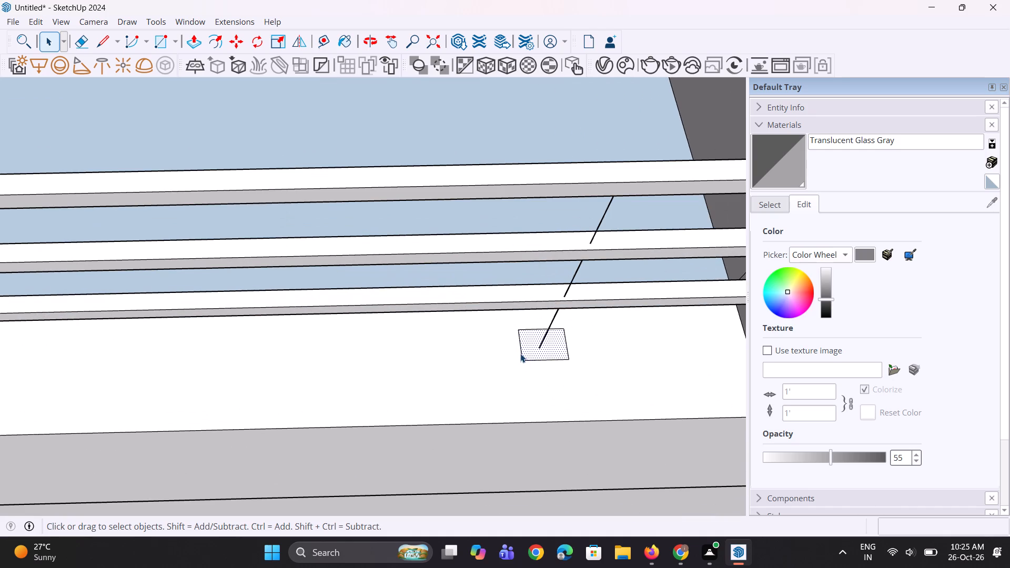
{"action": "left_click", "coordinate": [520, 353]}
{"action": "scroll", "coordinate": [527, 364], "scroll_direction": "up", "scroll_amount": 7}
{"action": "key", "text": "m"}
{"action": "scroll", "coordinate": [527, 364], "scroll_direction": "up", "scroll_amount": 4}
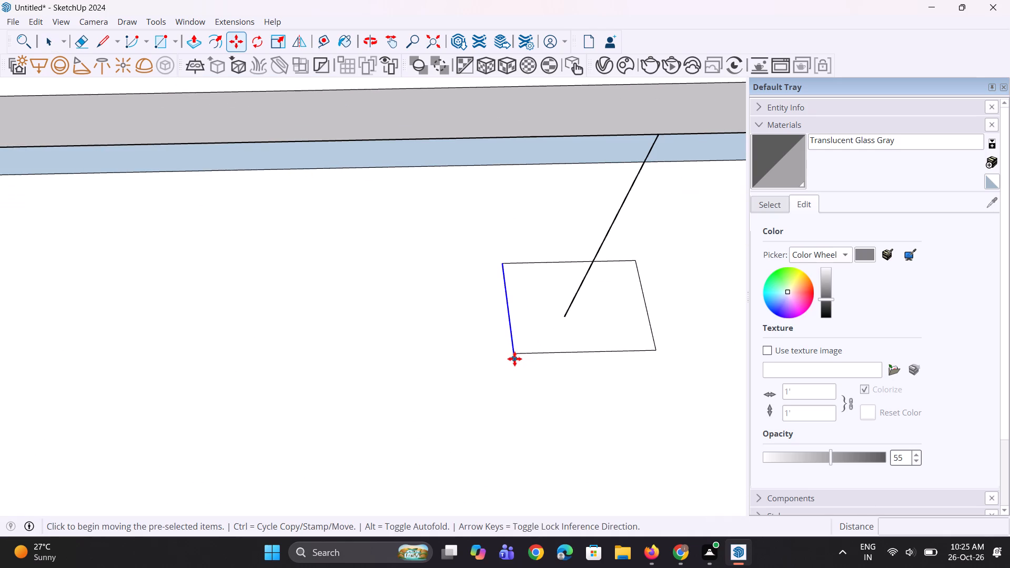
{"action": "left_click", "coordinate": [514, 353]}
{"action": "left_click", "coordinate": [528, 353]}
Copy the finished base rectangle about 13' across the lowest balcony to the foot of the left-hand post line.
{"action": "key", "text": "space"}
{"action": "left_click", "coordinate": [546, 339]}
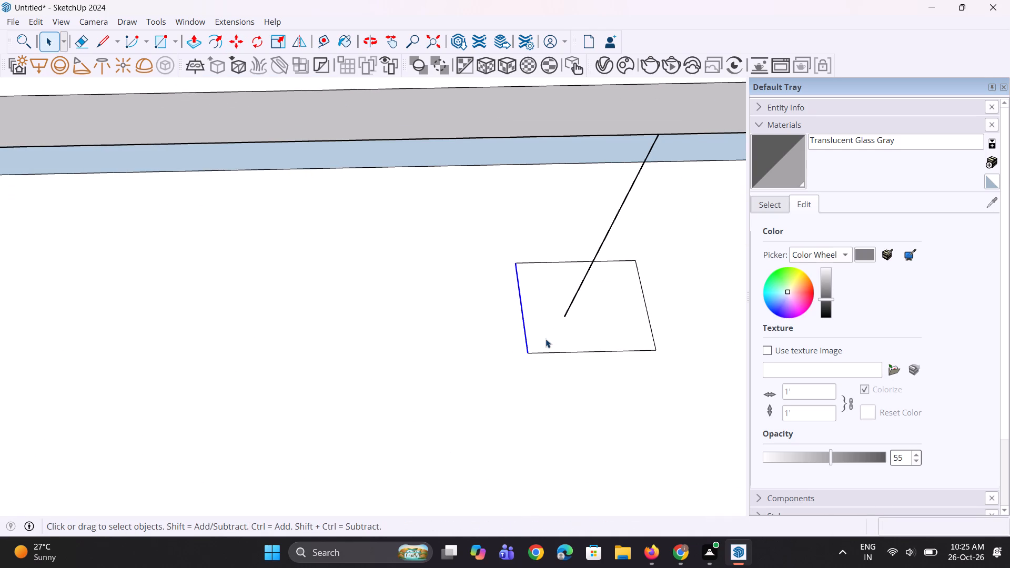
{"action": "scroll", "coordinate": [513, 345], "scroll_direction": "down", "scroll_amount": 16}
{"action": "key", "text": "m"}
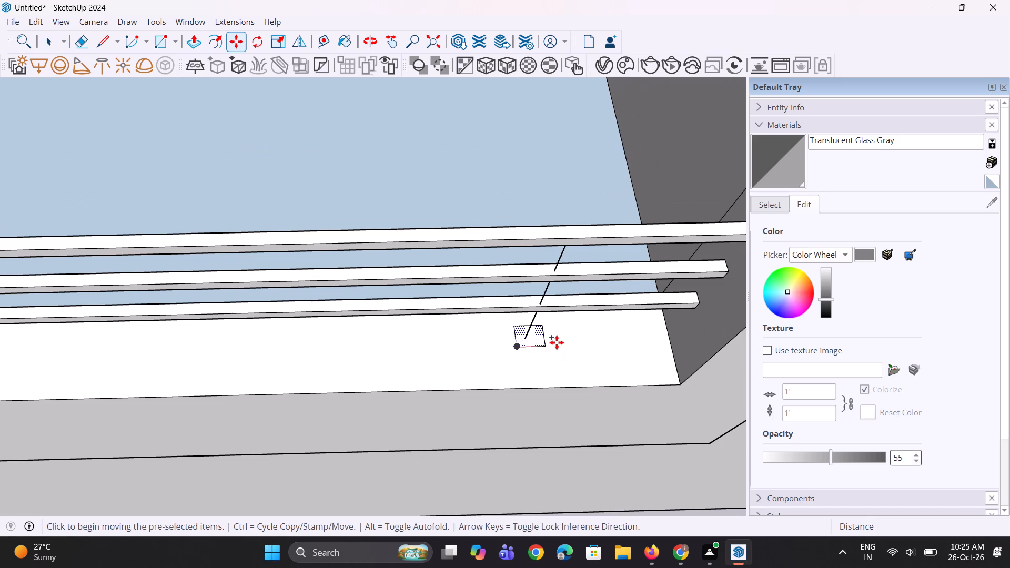
{"action": "left_click", "coordinate": [547, 344]}
{"action": "scroll", "coordinate": [483, 367], "scroll_direction": "down", "scroll_amount": 9}
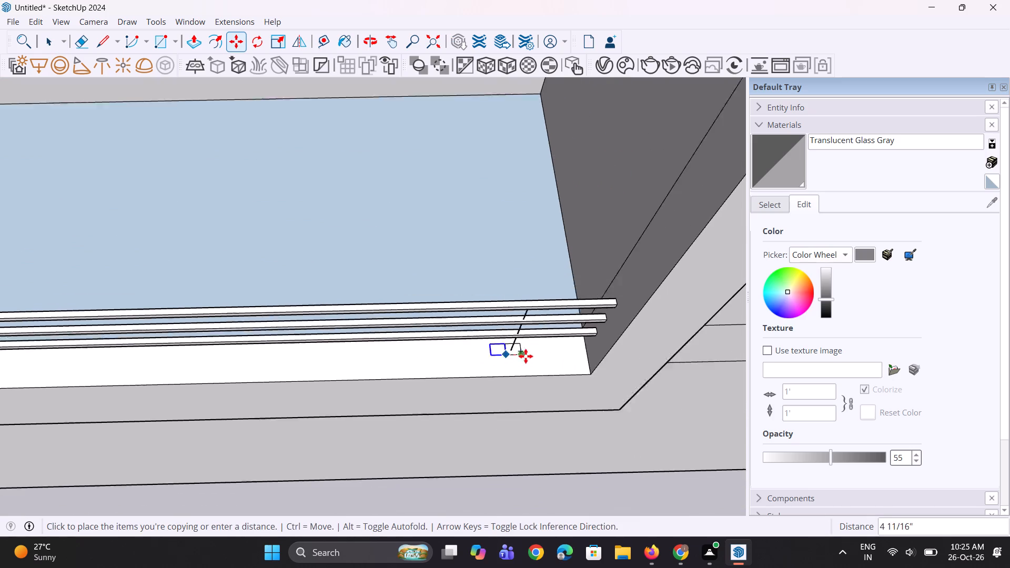
{"action": "scroll", "coordinate": [526, 356], "scroll_direction": "down", "scroll_amount": 6}
{"action": "scroll", "coordinate": [276, 369], "scroll_direction": "up", "scroll_amount": 9}
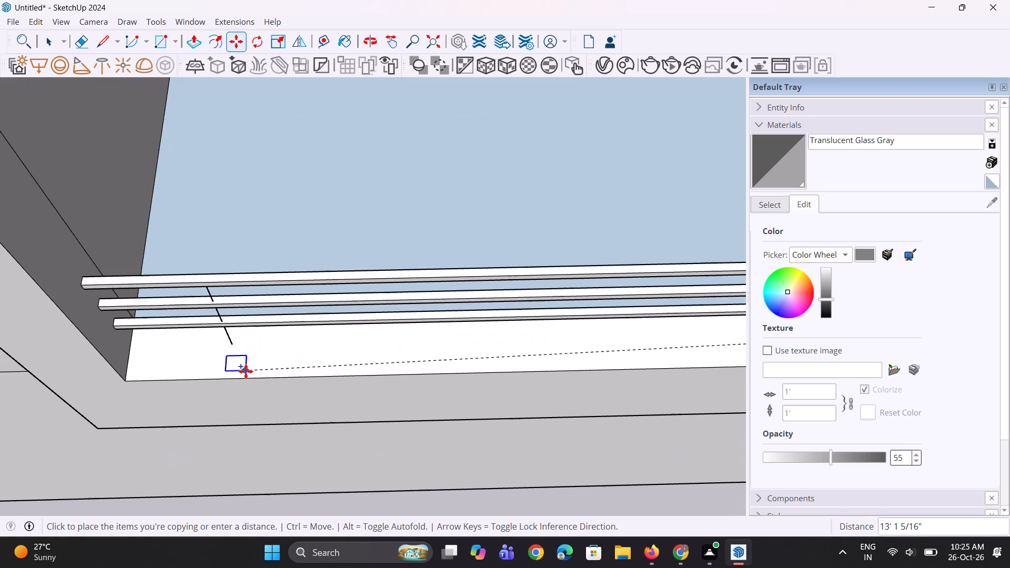
{"action": "left_click", "coordinate": [239, 353]}
Extrude the copied left-hand base rectangle upward about 2' 11 5/16" to form a post through the rails.
{"action": "key", "text": "p"}
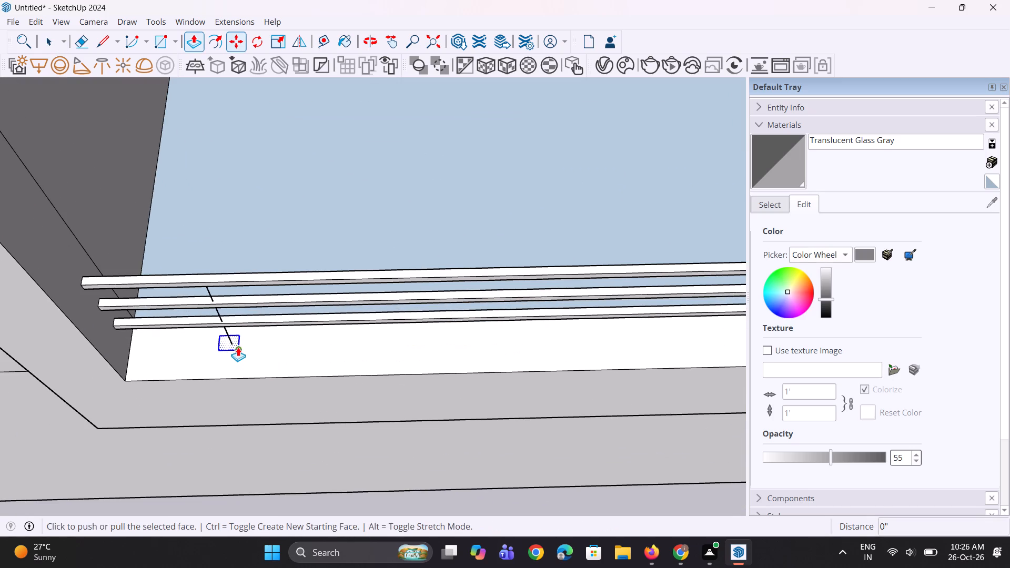
{"action": "left_click", "coordinate": [238, 346]}
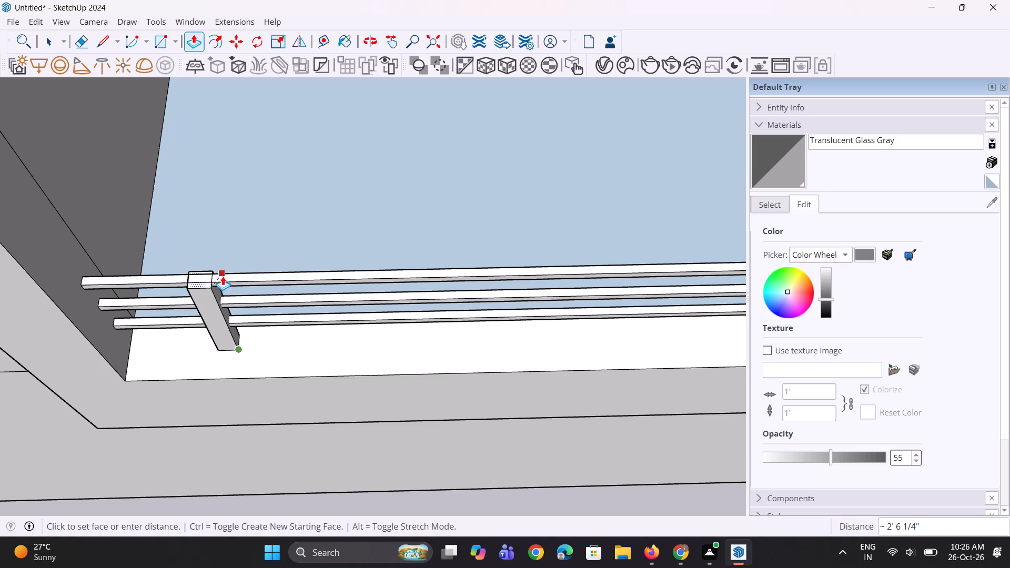
{"action": "left_click", "coordinate": [220, 270]}
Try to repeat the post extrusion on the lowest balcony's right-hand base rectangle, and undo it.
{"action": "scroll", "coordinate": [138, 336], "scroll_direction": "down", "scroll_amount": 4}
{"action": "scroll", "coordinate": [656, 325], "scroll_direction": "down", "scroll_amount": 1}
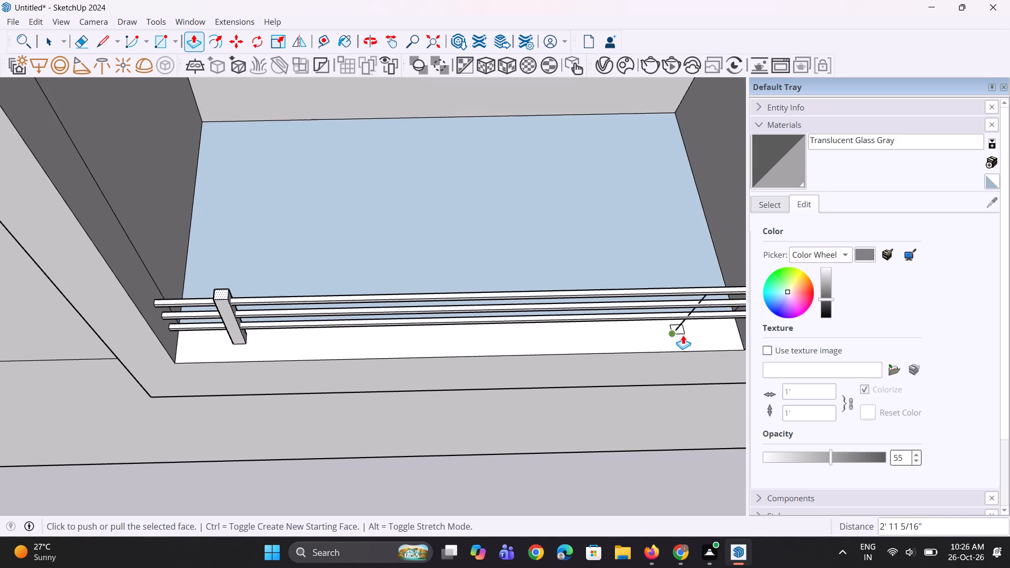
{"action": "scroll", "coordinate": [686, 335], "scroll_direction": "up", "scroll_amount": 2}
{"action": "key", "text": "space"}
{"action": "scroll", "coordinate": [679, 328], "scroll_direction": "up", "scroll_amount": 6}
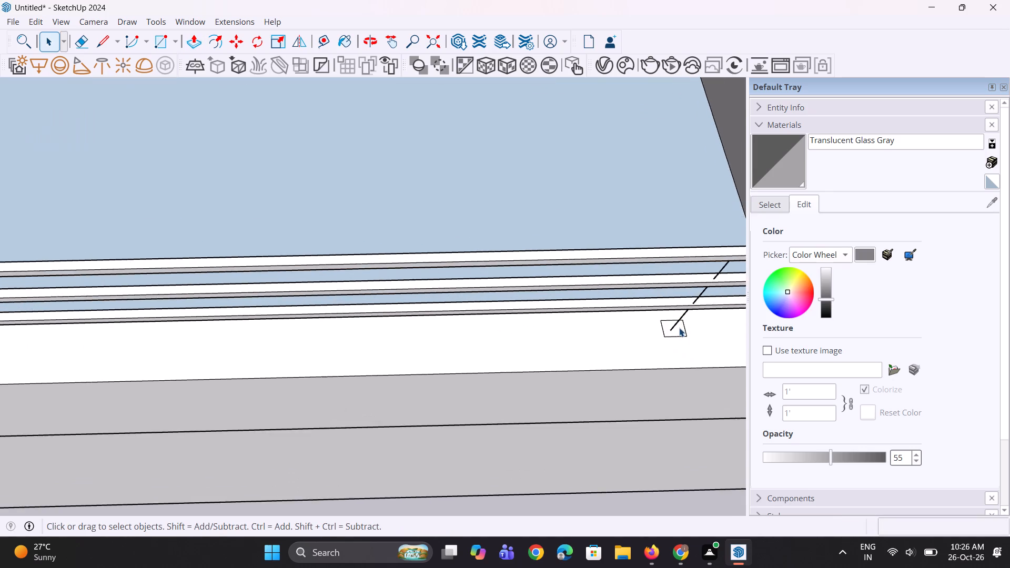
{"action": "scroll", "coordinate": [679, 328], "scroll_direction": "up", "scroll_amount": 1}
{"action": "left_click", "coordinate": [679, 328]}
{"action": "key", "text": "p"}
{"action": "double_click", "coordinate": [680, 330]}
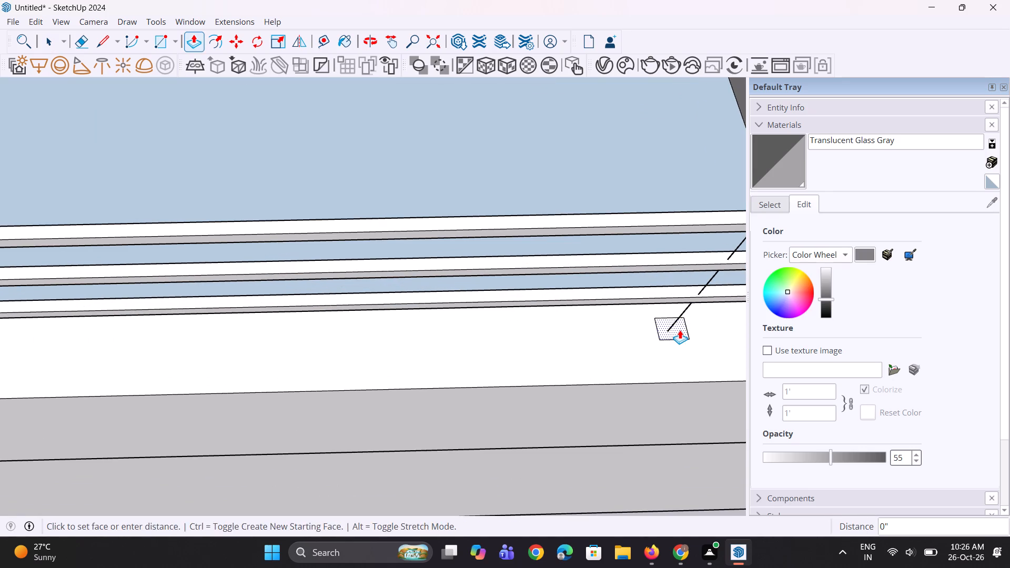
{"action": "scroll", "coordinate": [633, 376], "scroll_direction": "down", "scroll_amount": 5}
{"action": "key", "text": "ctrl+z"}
Extrude the right-hand base rectangle on the lowest balcony to the same height as the left-hand post.
{"action": "scroll", "coordinate": [684, 361], "scroll_direction": "up", "scroll_amount": 1}
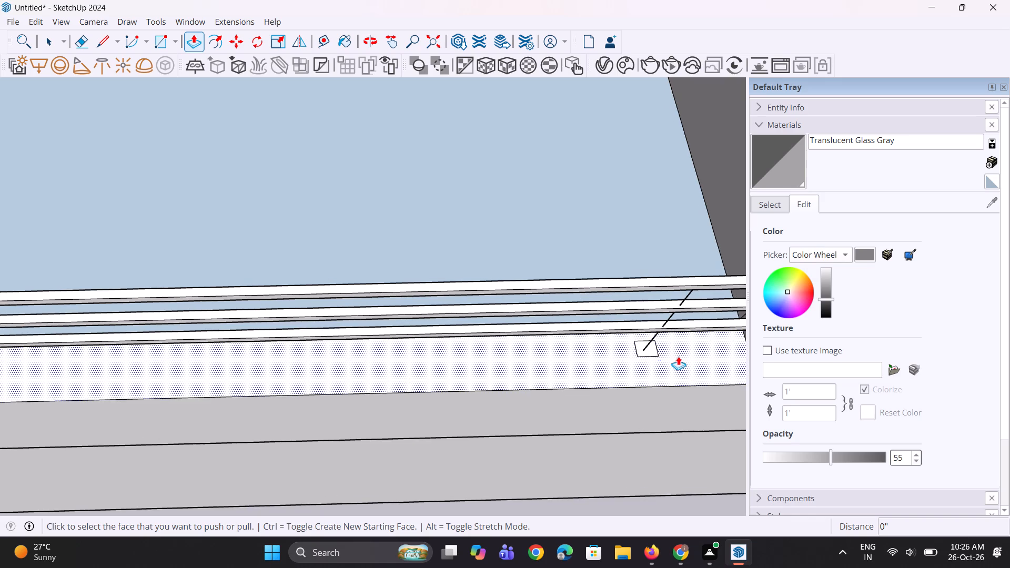
{"action": "double_click", "coordinate": [656, 349]}
{"action": "scroll", "coordinate": [615, 369], "scroll_direction": "down", "scroll_amount": 6}
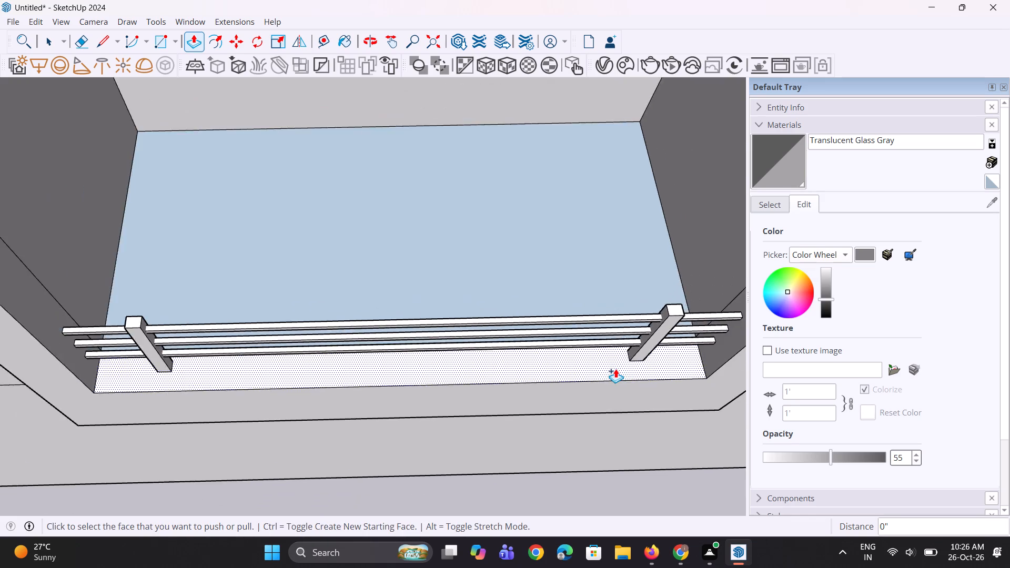
Raise the middle face on top of the left-hand railing post on the second-lowest balcony by 1 1/2".
{"action": "scroll", "coordinate": [615, 369], "scroll_direction": "down", "scroll_amount": 13}
{"action": "scroll", "coordinate": [552, 296], "scroll_direction": "up", "scroll_amount": 3}
{"action": "scroll", "coordinate": [519, 241], "scroll_direction": "up", "scroll_amount": 3}
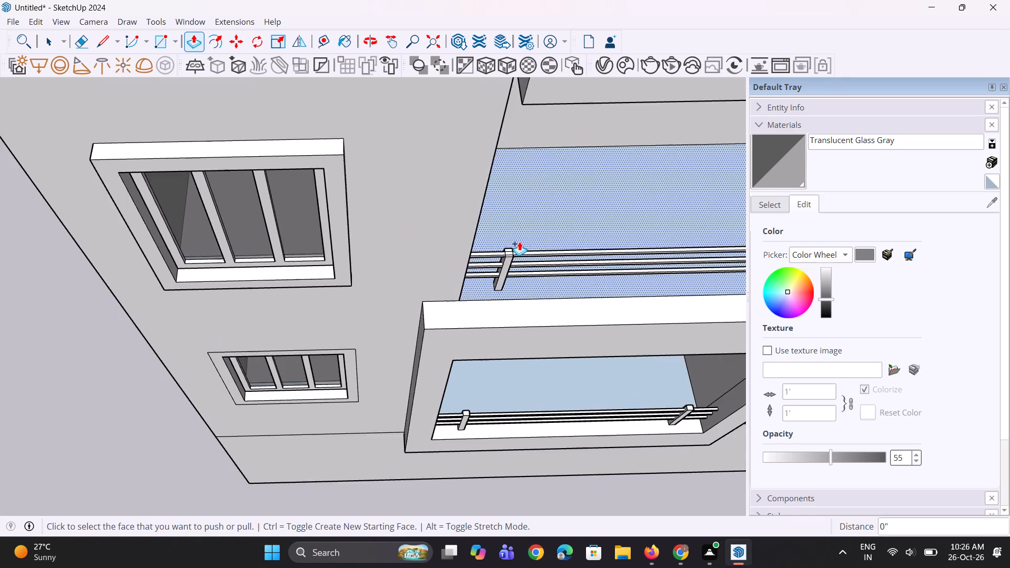
{"action": "scroll", "coordinate": [519, 241], "scroll_direction": "up", "scroll_amount": 11}
{"action": "left_click", "coordinate": [504, 260]}
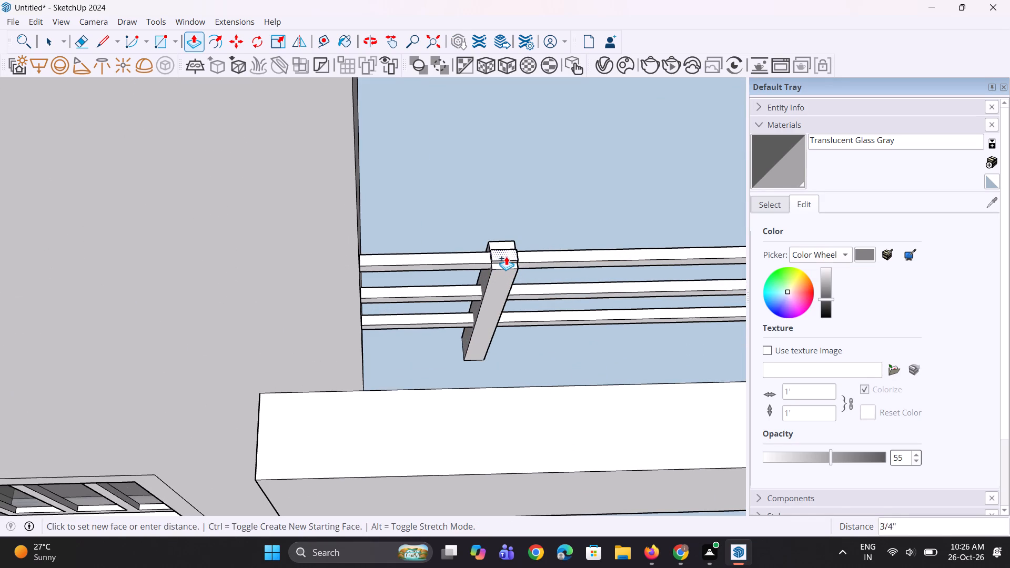
{"action": "left_click", "coordinate": [507, 255]}
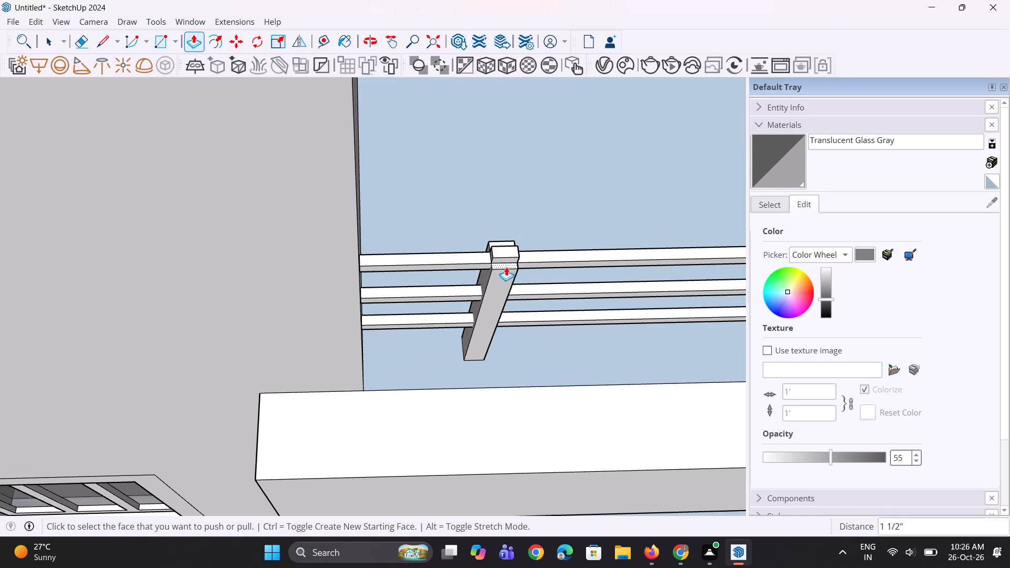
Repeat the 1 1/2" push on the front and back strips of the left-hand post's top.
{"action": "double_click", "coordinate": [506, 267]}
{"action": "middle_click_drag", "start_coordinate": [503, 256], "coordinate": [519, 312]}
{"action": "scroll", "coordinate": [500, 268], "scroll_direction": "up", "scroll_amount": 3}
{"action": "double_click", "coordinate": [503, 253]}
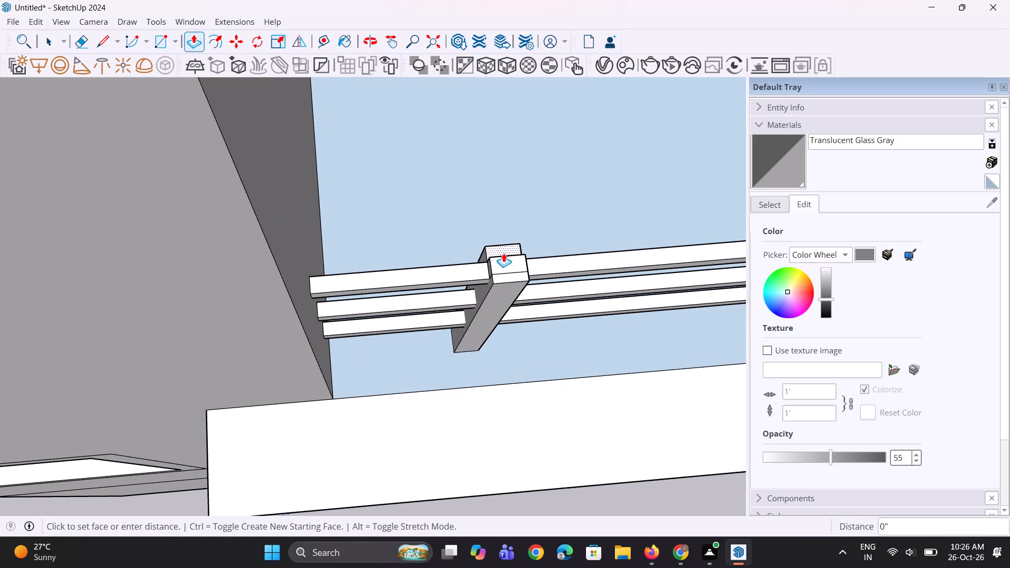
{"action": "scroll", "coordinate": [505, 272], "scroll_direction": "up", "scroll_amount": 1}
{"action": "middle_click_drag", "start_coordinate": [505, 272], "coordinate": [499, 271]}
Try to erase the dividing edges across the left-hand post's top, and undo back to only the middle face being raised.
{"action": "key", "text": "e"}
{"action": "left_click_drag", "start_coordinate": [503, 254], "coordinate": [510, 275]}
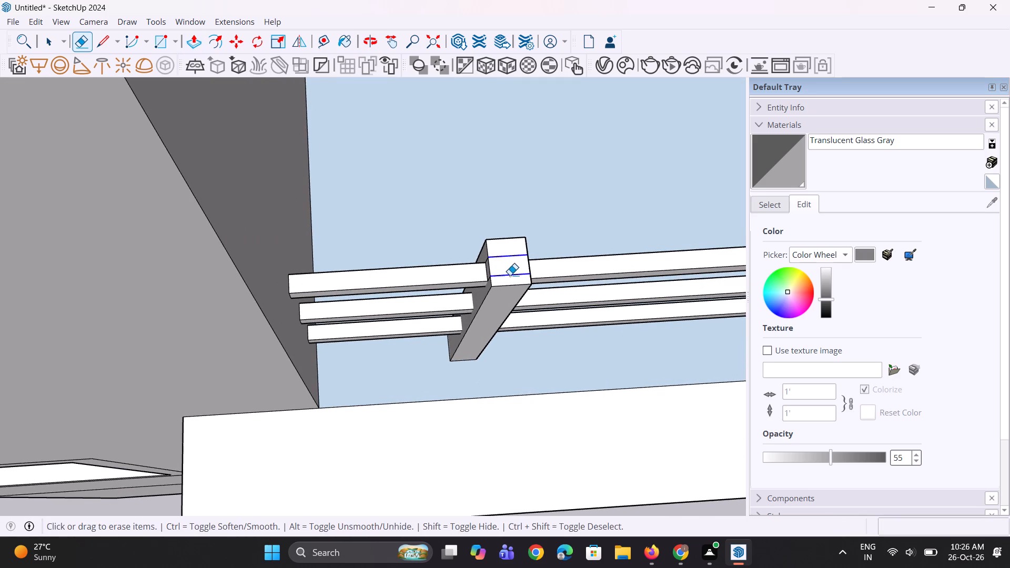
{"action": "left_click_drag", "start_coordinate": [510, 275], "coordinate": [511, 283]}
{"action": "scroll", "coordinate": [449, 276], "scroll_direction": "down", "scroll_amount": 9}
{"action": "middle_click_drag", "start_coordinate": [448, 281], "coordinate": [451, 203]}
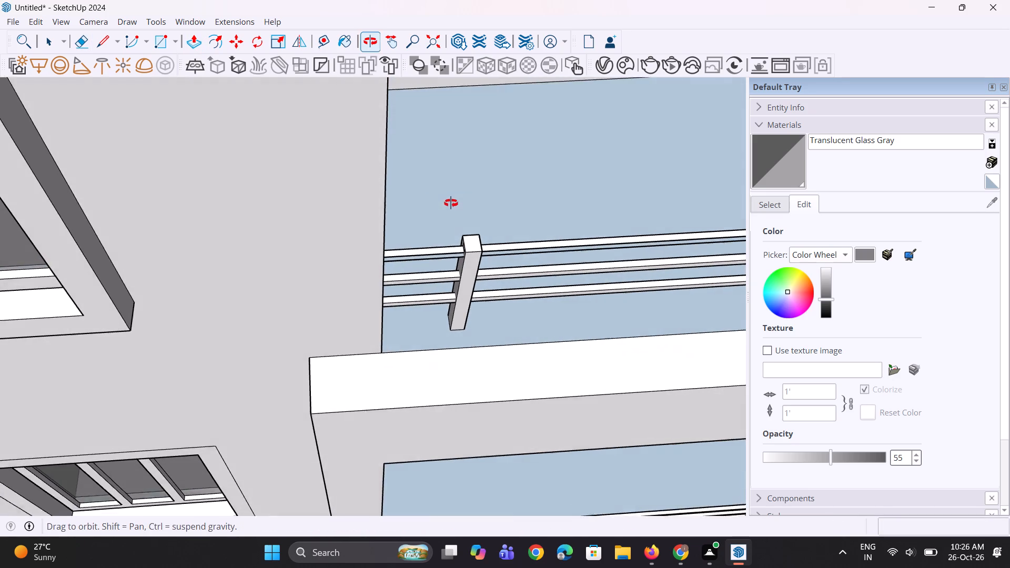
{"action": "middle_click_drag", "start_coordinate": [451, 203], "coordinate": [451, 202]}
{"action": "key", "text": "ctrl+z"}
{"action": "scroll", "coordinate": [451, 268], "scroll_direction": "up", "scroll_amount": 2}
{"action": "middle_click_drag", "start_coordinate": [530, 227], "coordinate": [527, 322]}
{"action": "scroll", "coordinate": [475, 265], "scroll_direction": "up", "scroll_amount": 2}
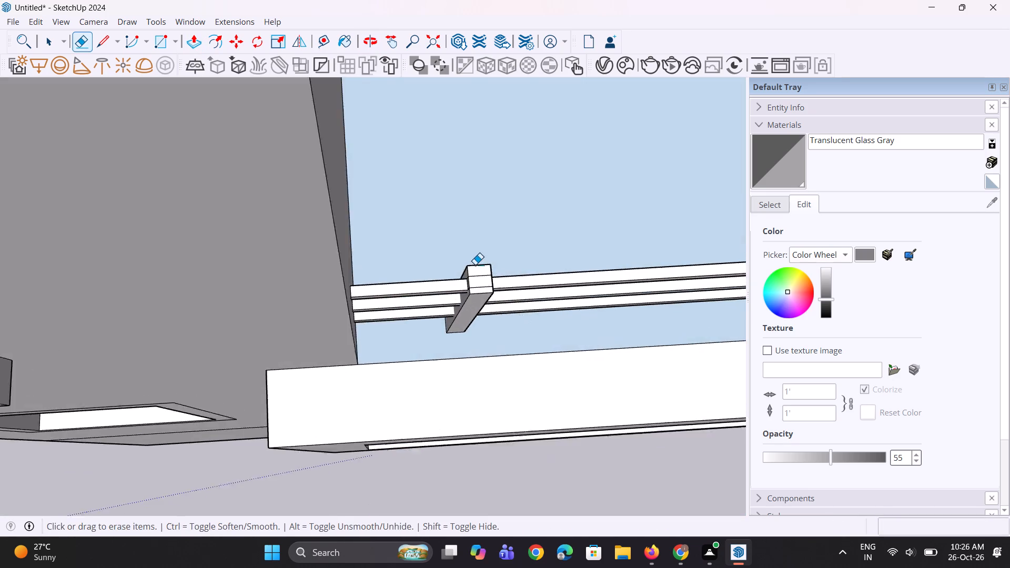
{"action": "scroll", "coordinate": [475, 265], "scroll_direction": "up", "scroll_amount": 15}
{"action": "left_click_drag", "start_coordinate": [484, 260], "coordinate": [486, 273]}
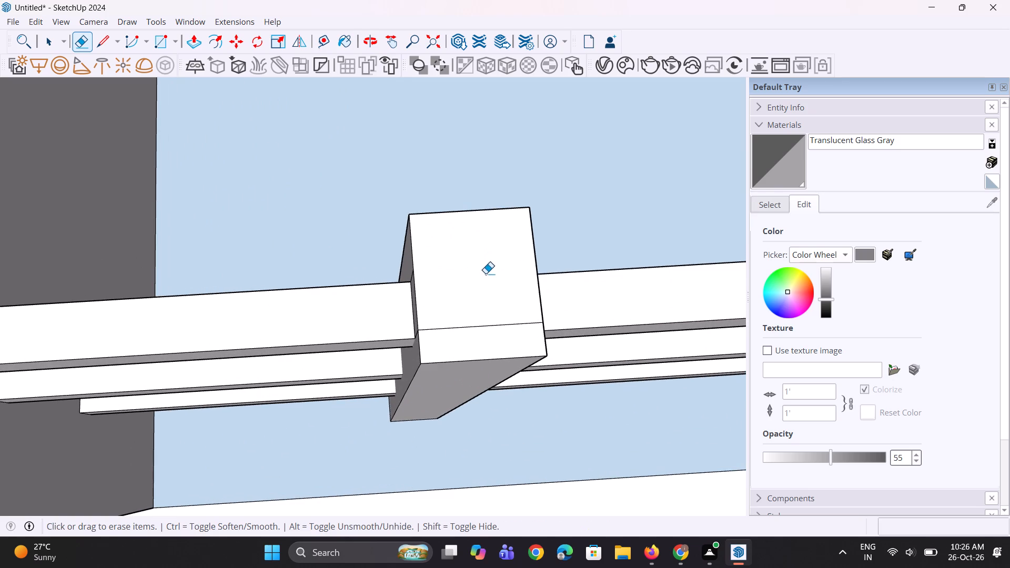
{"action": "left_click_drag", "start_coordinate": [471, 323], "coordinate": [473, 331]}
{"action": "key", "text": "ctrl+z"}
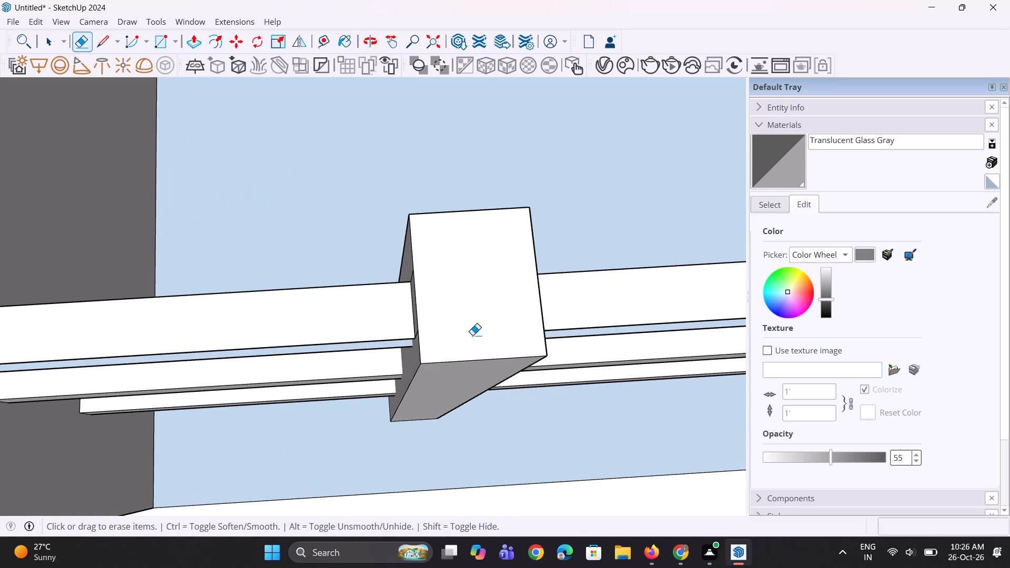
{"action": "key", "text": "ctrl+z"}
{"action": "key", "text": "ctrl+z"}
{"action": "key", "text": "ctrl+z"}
Raise the front and back strips of the left-hand post's top level with its middle face.
{"action": "middle_click_drag", "start_coordinate": [470, 356], "coordinate": [483, 314]}
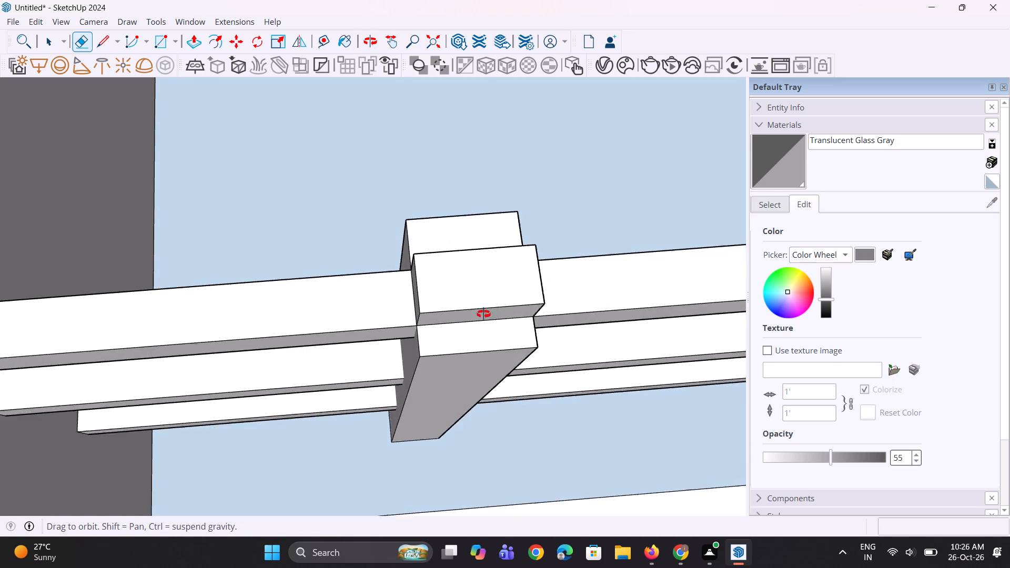
{"action": "middle_click_drag", "start_coordinate": [483, 314], "coordinate": [484, 311]}
{"action": "key", "text": "p"}
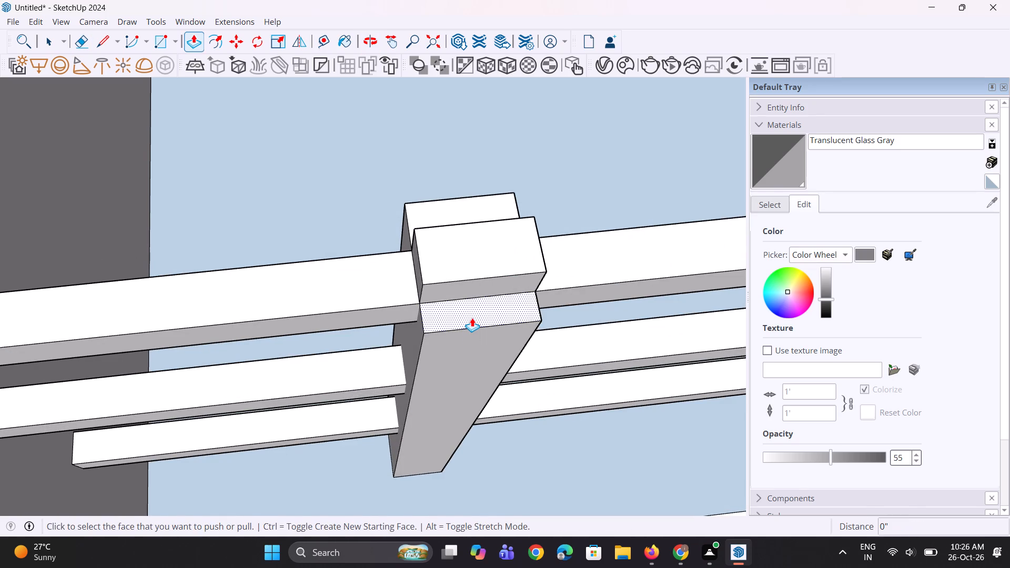
{"action": "left_click", "coordinate": [472, 318]}
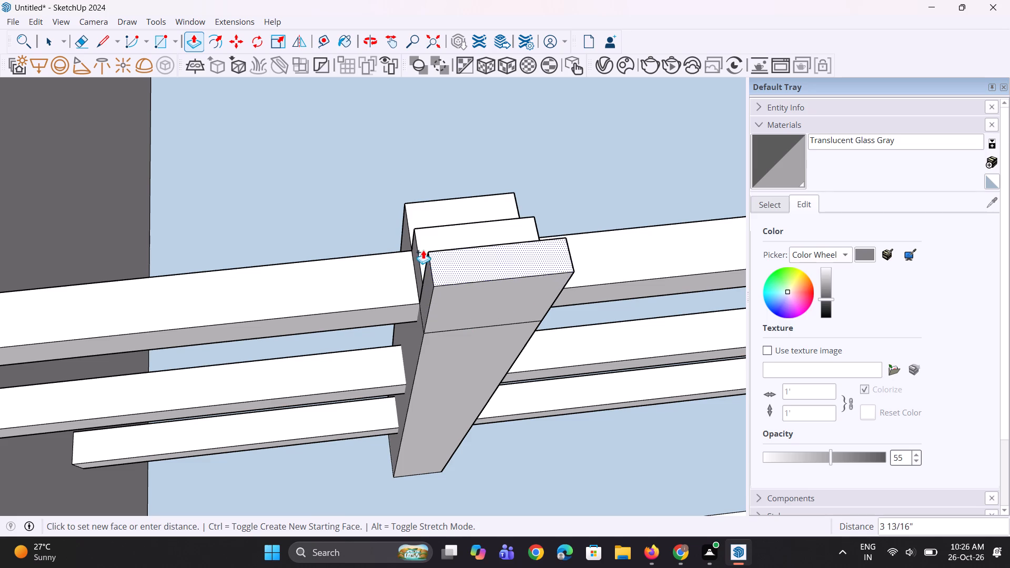
{"action": "left_click", "coordinate": [443, 238]}
{"action": "double_click", "coordinate": [440, 221]}
Erase the leftover dividing edges on the front and top of the second-lowest balcony's left-hand post.
{"action": "middle_click_drag", "start_coordinate": [450, 283], "coordinate": [451, 283]}
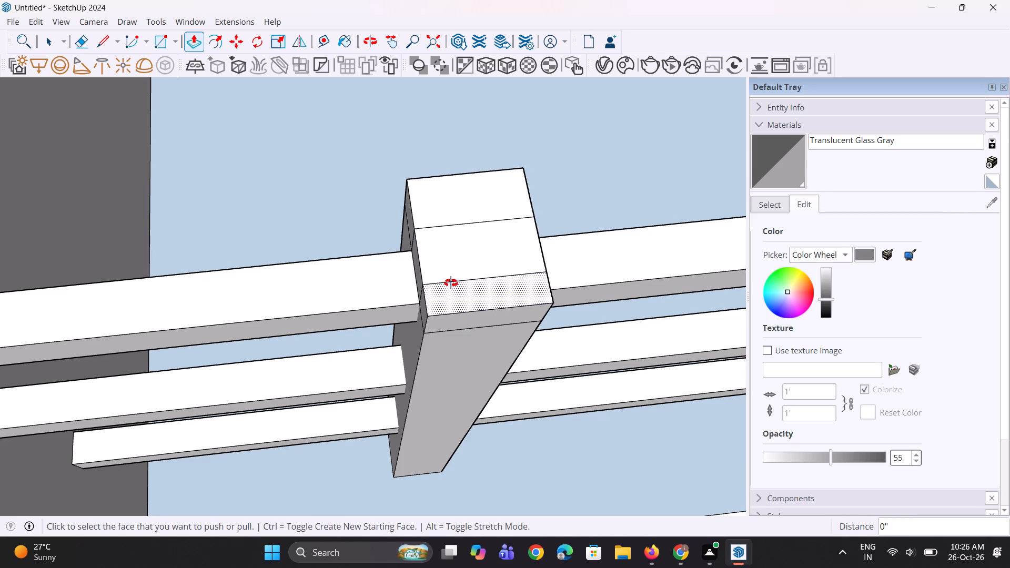
{"action": "middle_click_drag", "start_coordinate": [451, 283], "coordinate": [454, 220]}
{"action": "scroll", "coordinate": [425, 350], "scroll_direction": "up", "scroll_amount": 4}
{"action": "key", "text": "e"}
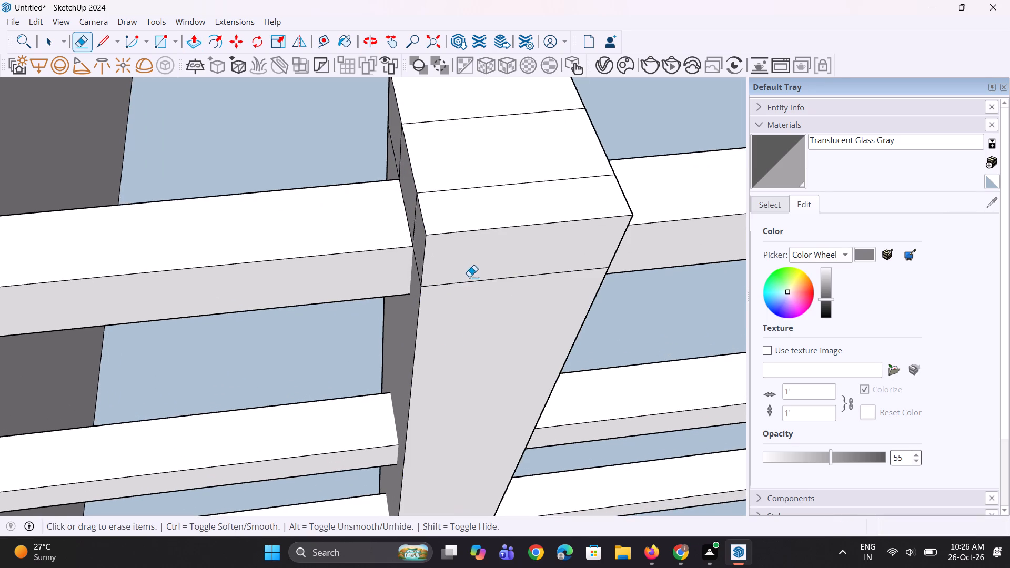
{"action": "left_click_drag", "start_coordinate": [469, 277], "coordinate": [474, 295]}
{"action": "scroll", "coordinate": [410, 292], "scroll_direction": "up", "scroll_amount": 1}
{"action": "scroll", "coordinate": [443, 289], "scroll_direction": "down", "scroll_amount": 4}
{"action": "left_click_drag", "start_coordinate": [483, 146], "coordinate": [485, 170]}
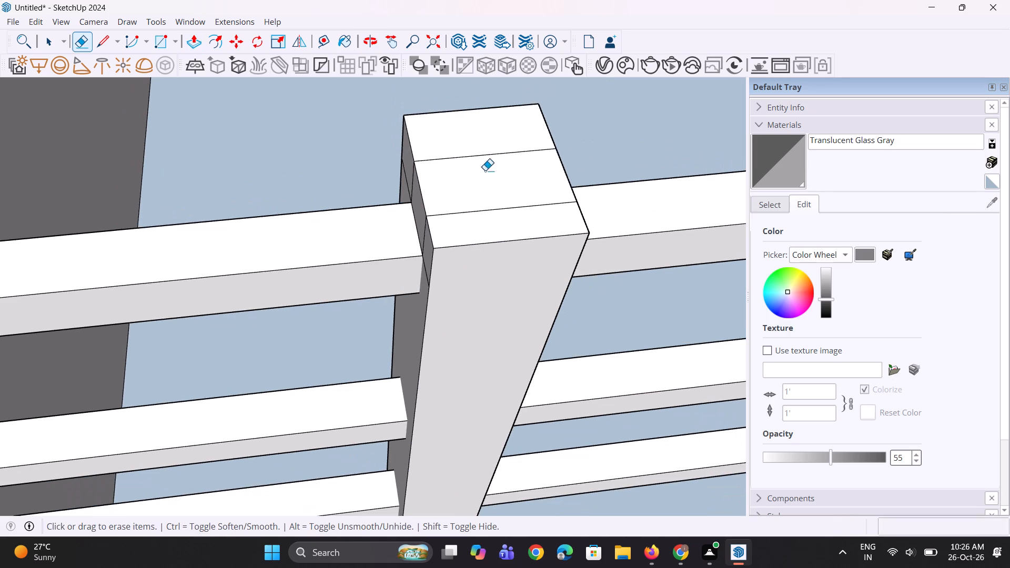
{"action": "left_click_drag", "start_coordinate": [485, 170], "coordinate": [491, 218]}
Raise the middle, front and back top faces of the second-lowest balcony's right-hand post by the same 1 1/2".
{"action": "scroll", "coordinate": [317, 282], "scroll_direction": "down", "scroll_amount": 4}
{"action": "scroll", "coordinate": [302, 215], "scroll_direction": "down", "scroll_amount": 5}
{"action": "scroll", "coordinate": [194, 258], "scroll_direction": "down", "scroll_amount": 9}
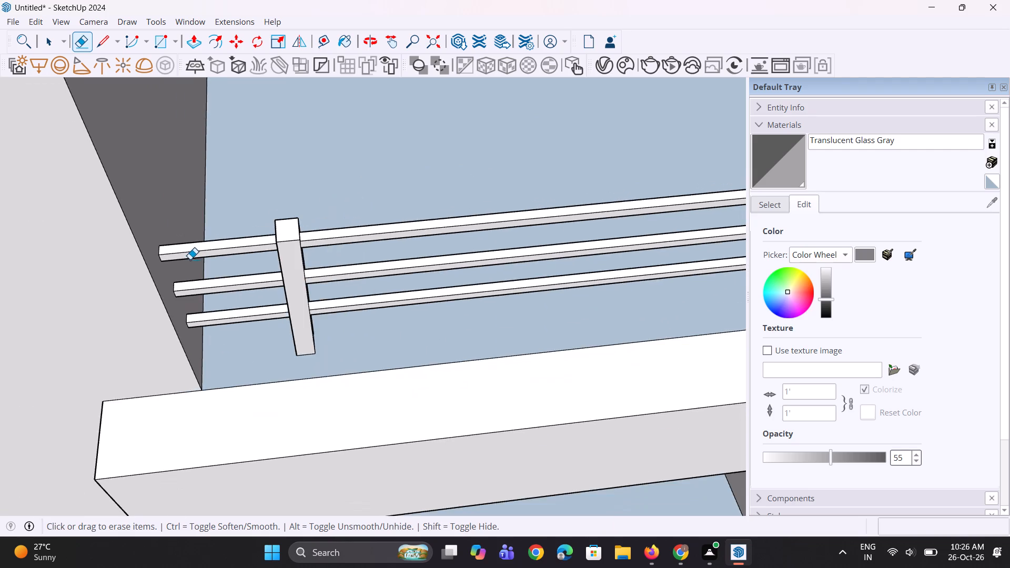
{"action": "scroll", "coordinate": [190, 259], "scroll_direction": "down", "scroll_amount": 7}
{"action": "scroll", "coordinate": [547, 193], "scroll_direction": "up", "scroll_amount": 3}
{"action": "scroll", "coordinate": [710, 263], "scroll_direction": "up", "scroll_amount": 8}
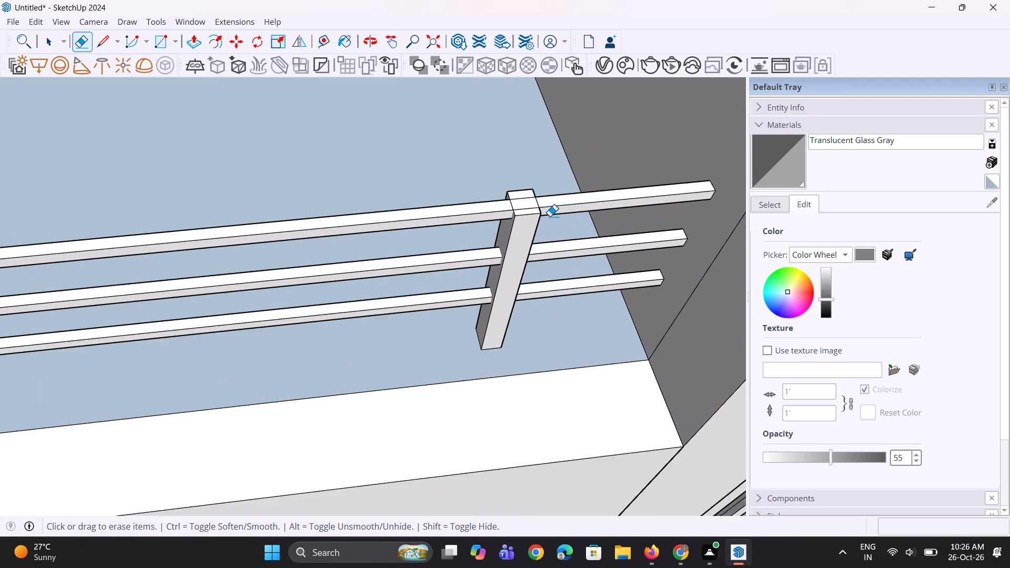
{"action": "scroll", "coordinate": [550, 216], "scroll_direction": "up", "scroll_amount": 4}
{"action": "key", "text": "p"}
{"action": "scroll", "coordinate": [533, 195], "scroll_direction": "up", "scroll_amount": 2}
{"action": "double_click", "coordinate": [520, 195]}
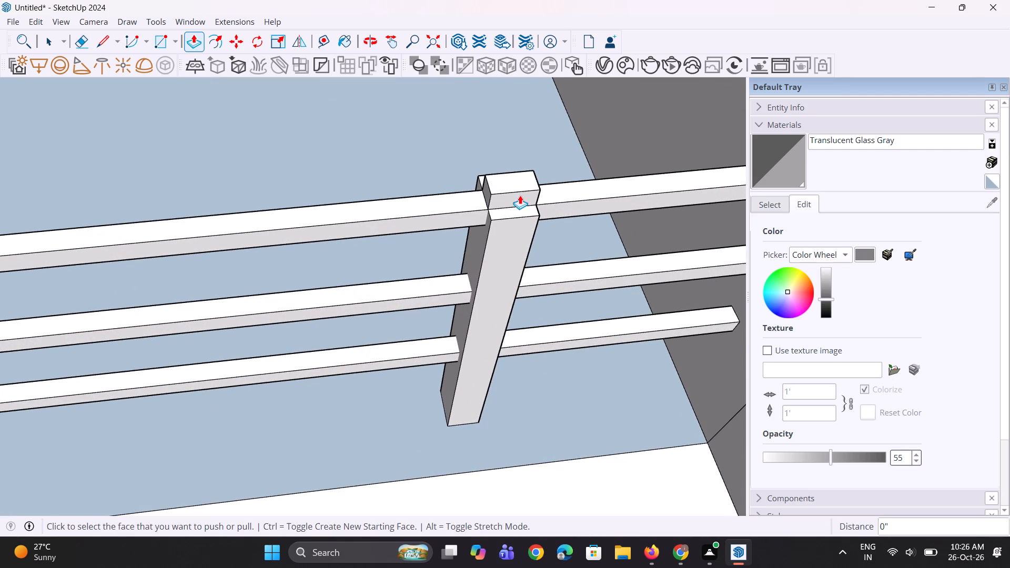
{"action": "scroll", "coordinate": [519, 217], "scroll_direction": "up", "scroll_amount": 3}
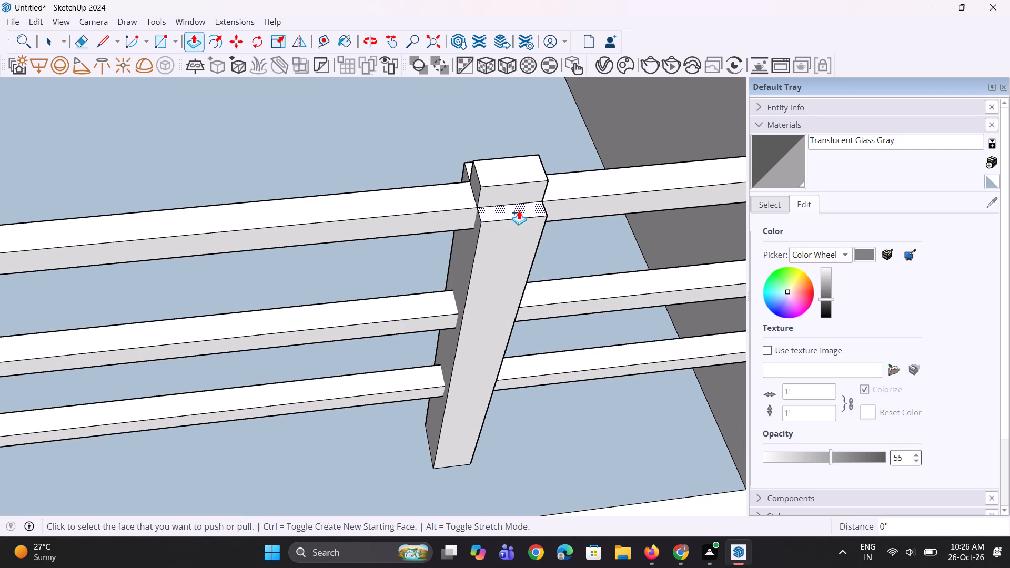
{"action": "double_click", "coordinate": [519, 210]}
{"action": "middle_click_drag", "start_coordinate": [497, 221], "coordinate": [536, 314]}
{"action": "scroll", "coordinate": [481, 187], "scroll_direction": "up", "scroll_amount": 1}
{"action": "double_click", "coordinate": [481, 187]}
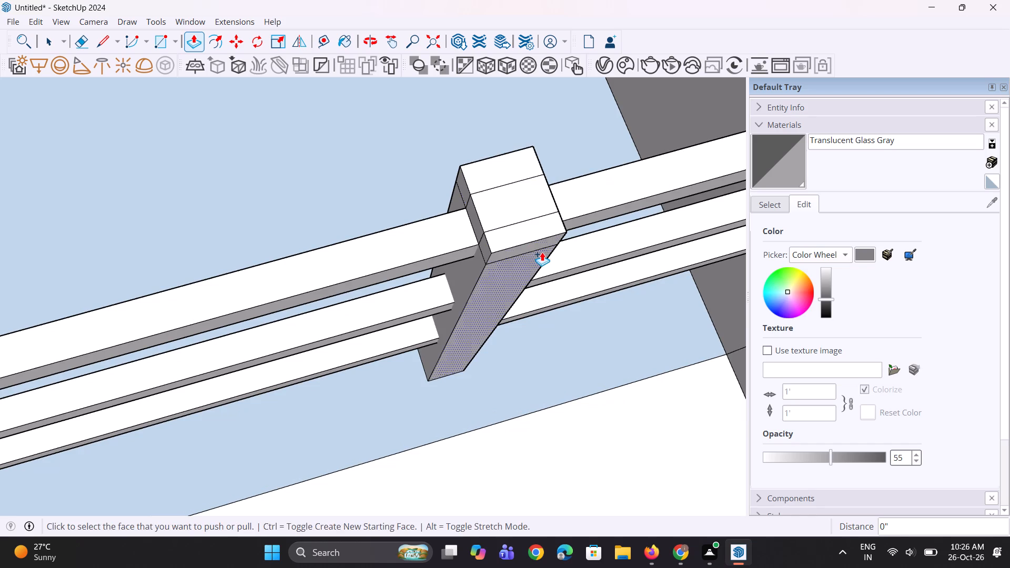
Erase the leftover dividing edges on the top and front of the second-lowest balcony's right-hand post.
{"action": "scroll", "coordinate": [542, 253], "scroll_direction": "down", "scroll_amount": 5}
{"action": "middle_click_drag", "start_coordinate": [501, 259], "coordinate": [498, 223]}
{"action": "scroll", "coordinate": [523, 224], "scroll_direction": "up", "scroll_amount": 7}
{"action": "key", "text": "e"}
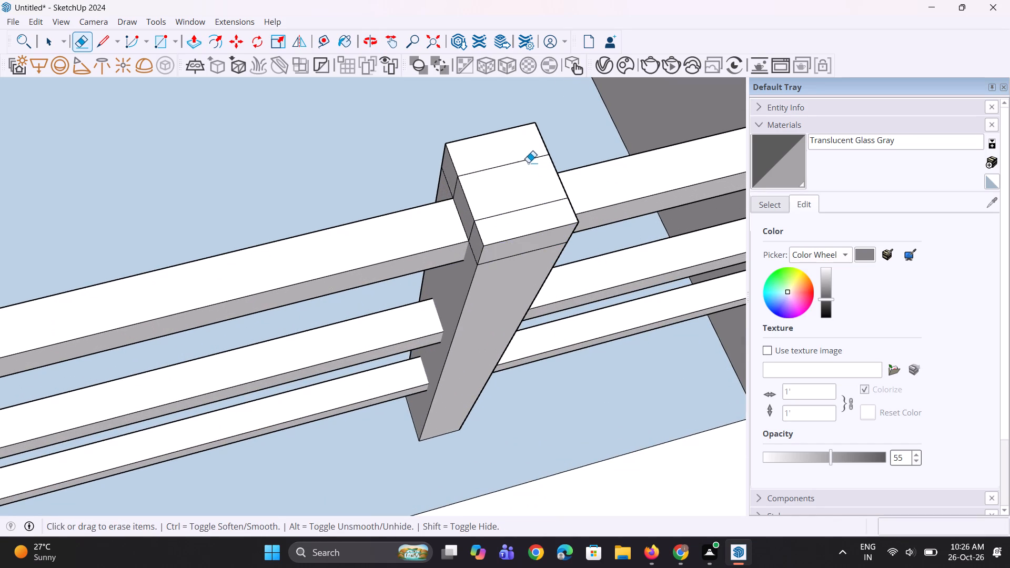
{"action": "left_click_drag", "start_coordinate": [524, 157], "coordinate": [526, 197]}
{"action": "left_click_drag", "start_coordinate": [523, 200], "coordinate": [523, 214]}
{"action": "middle_click_drag", "start_coordinate": [518, 310], "coordinate": [512, 195]}
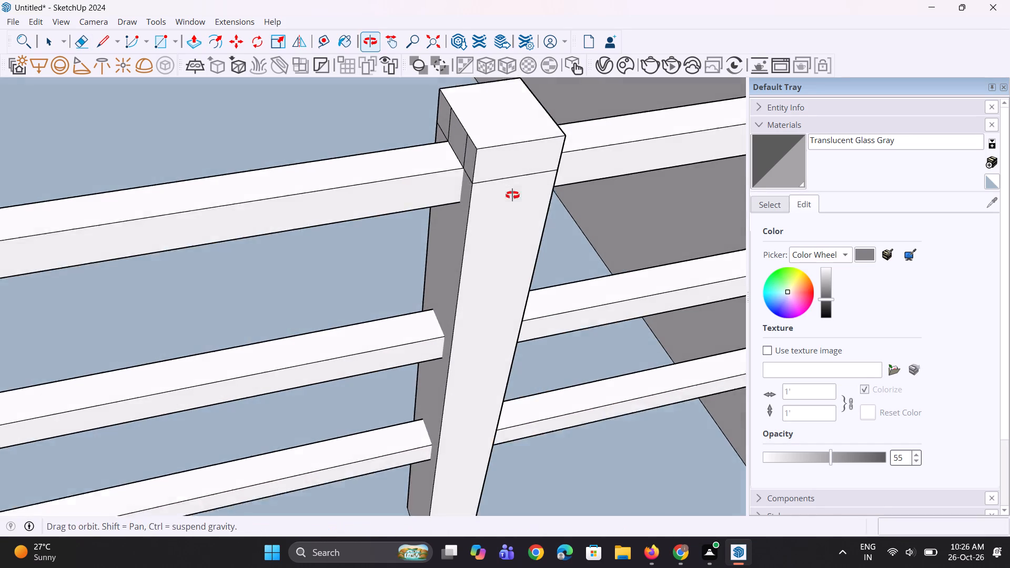
{"action": "middle_click_drag", "start_coordinate": [512, 195], "coordinate": [512, 191]}
{"action": "scroll", "coordinate": [512, 161], "scroll_direction": "up", "scroll_amount": 1}
{"action": "left_click_drag", "start_coordinate": [510, 158], "coordinate": [514, 190]}
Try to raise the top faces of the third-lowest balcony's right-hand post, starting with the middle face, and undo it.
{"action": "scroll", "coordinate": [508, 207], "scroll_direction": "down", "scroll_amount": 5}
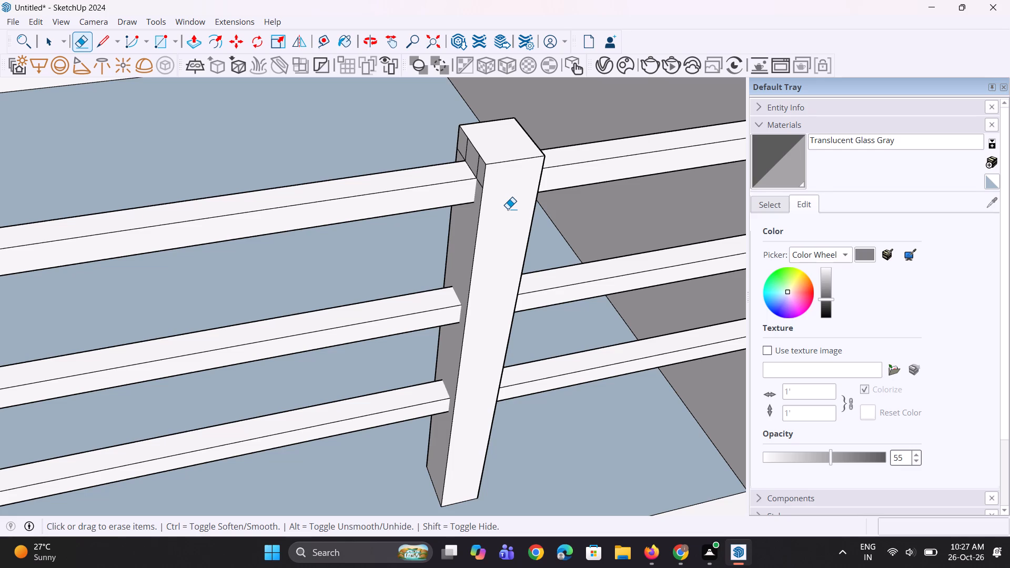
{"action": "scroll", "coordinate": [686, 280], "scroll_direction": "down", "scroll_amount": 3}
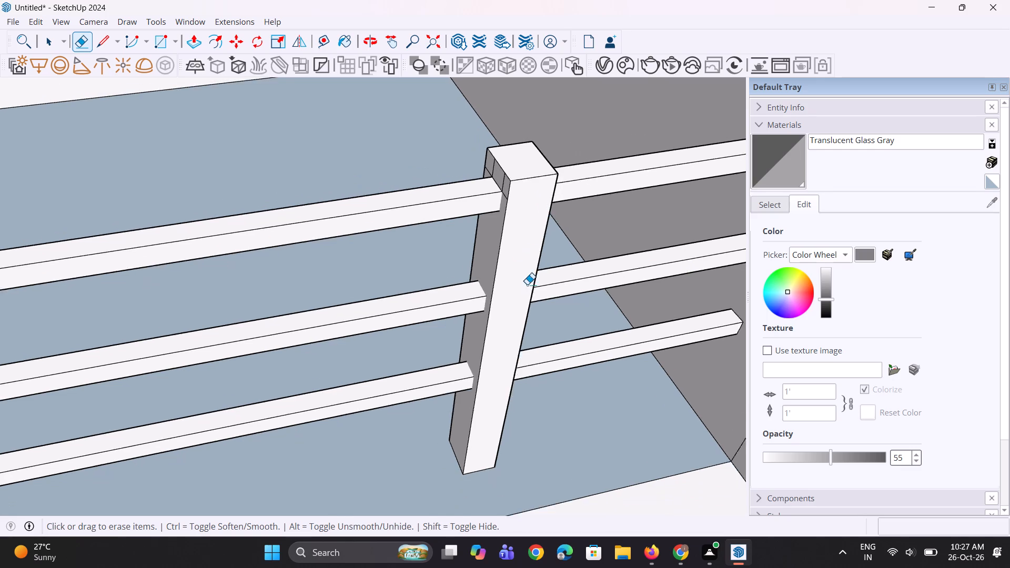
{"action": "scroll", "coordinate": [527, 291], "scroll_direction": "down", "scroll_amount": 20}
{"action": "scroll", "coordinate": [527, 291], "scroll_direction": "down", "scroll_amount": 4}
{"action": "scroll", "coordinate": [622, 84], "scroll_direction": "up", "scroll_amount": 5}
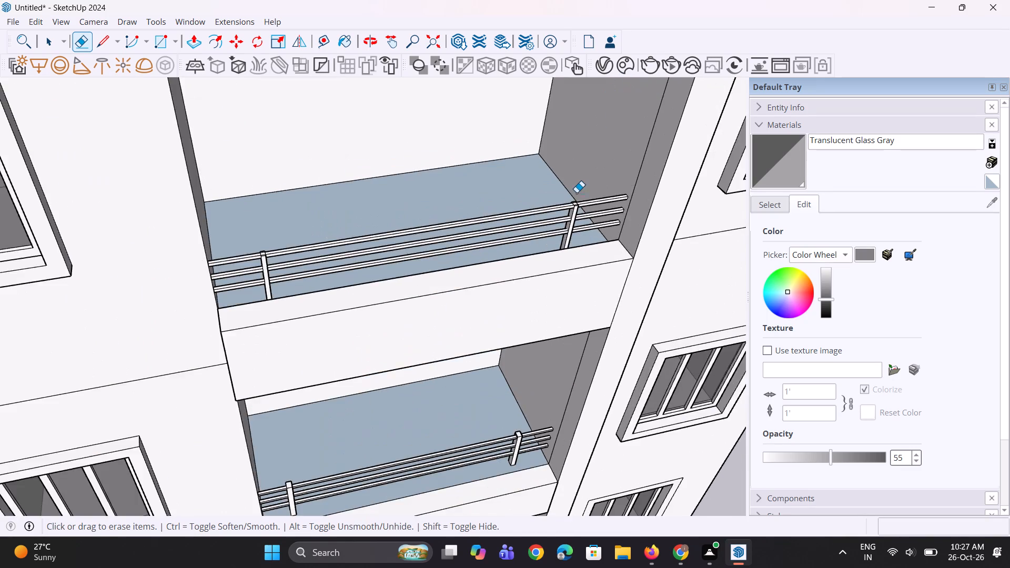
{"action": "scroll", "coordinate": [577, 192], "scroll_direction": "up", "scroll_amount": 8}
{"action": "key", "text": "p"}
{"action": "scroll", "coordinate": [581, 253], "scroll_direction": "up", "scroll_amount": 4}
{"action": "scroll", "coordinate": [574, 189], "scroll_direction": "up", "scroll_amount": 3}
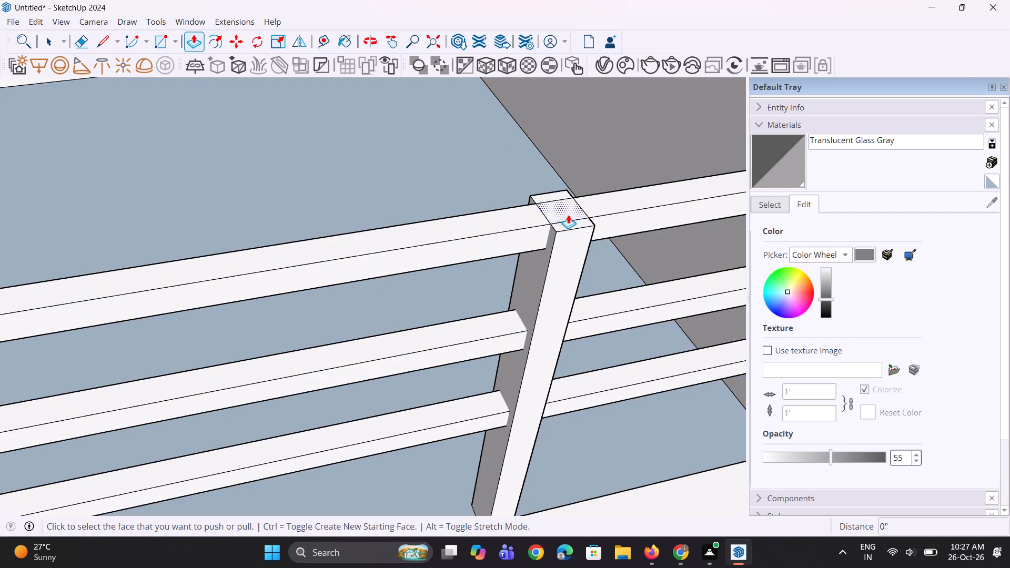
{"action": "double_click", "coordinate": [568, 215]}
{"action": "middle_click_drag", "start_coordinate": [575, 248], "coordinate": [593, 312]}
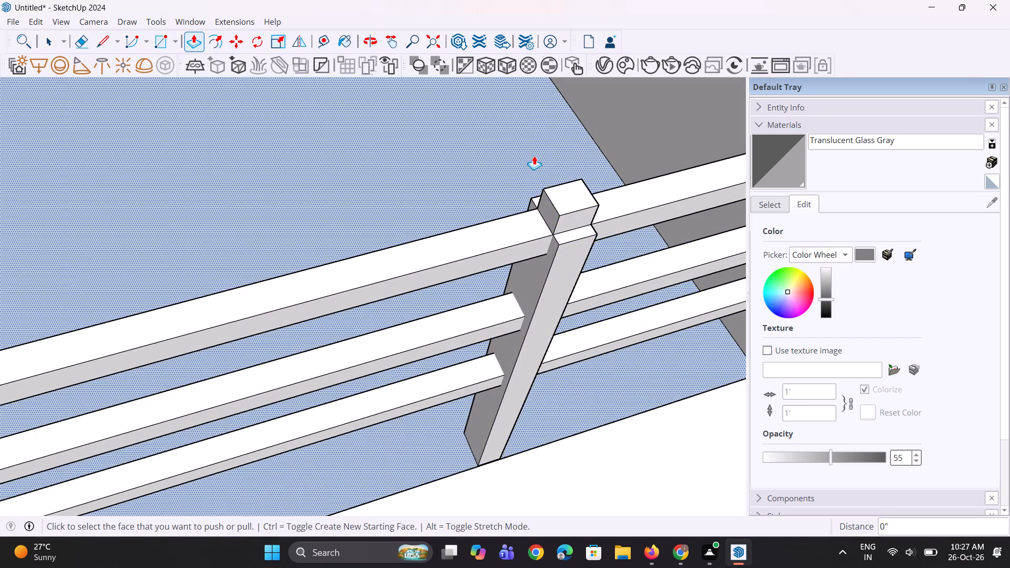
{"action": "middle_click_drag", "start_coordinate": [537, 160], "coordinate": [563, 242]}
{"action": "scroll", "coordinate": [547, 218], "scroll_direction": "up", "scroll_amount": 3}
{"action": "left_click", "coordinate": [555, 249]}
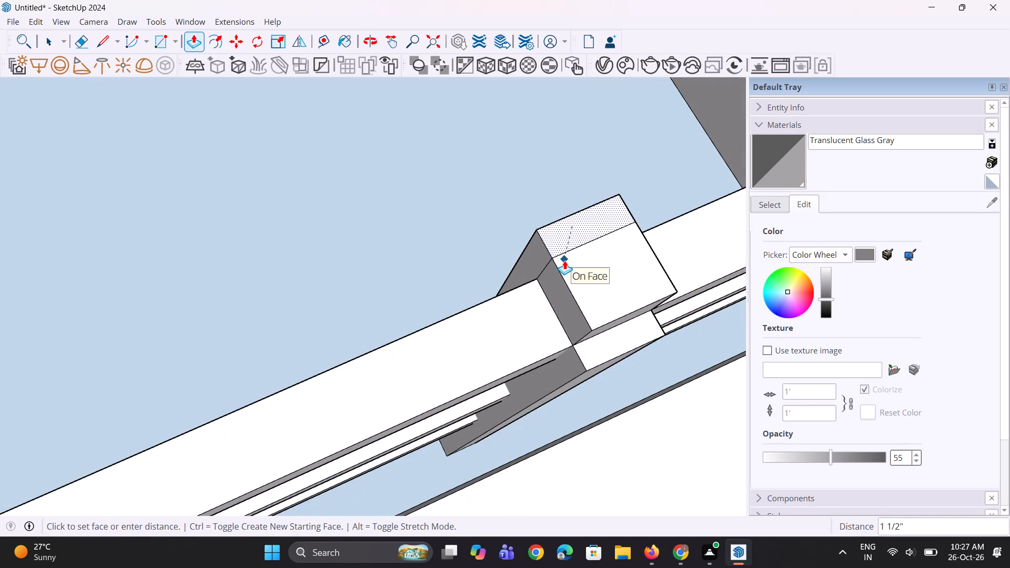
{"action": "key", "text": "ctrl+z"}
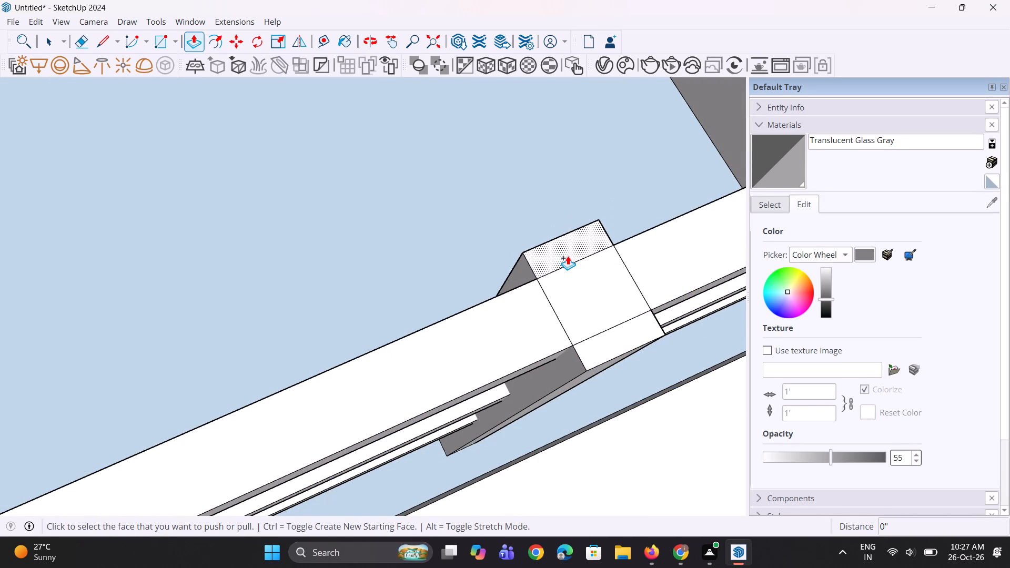
Raise the middle, back and front top faces of the third-lowest balcony's right-hand post by 1 1/2".
{"action": "key", "text": "space"}
{"action": "key", "text": "p"}
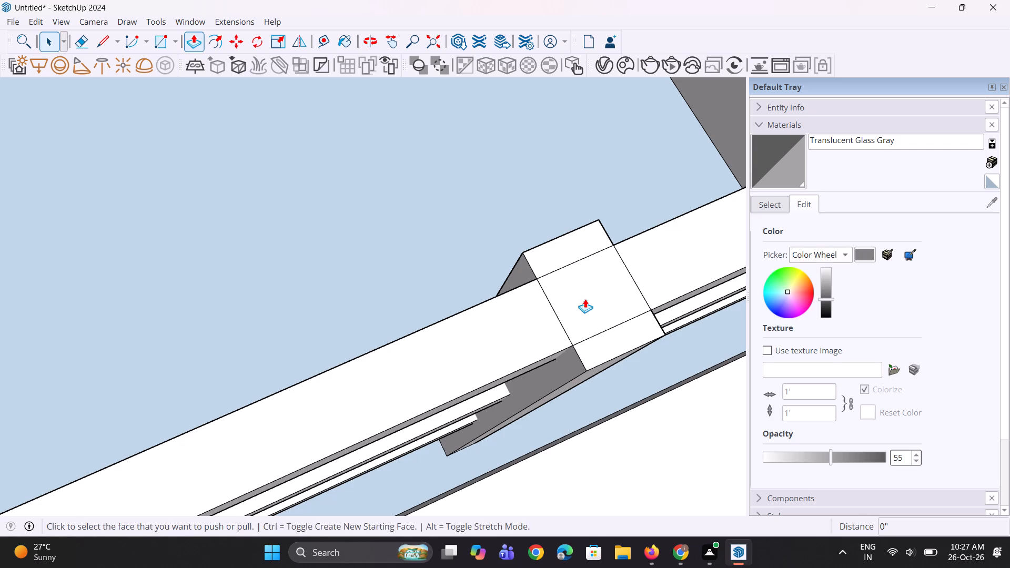
{"action": "double_click", "coordinate": [585, 299]}
{"action": "middle_click_drag", "start_coordinate": [582, 308], "coordinate": [590, 327]}
{"action": "double_click", "coordinate": [554, 244]}
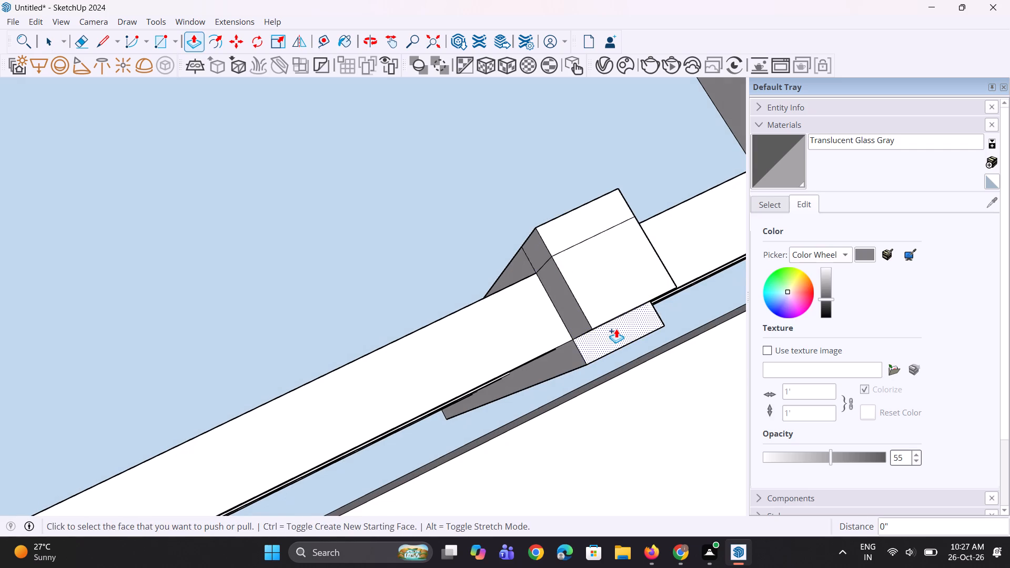
{"action": "double_click", "coordinate": [616, 335]}
Raise the middle, front and back top faces of the third-lowest balcony's left-hand post by the same 1 1/2".
{"action": "middle_click_drag", "start_coordinate": [627, 376], "coordinate": [563, 320]}
{"action": "scroll", "coordinate": [508, 338], "scroll_direction": "down", "scroll_amount": 4}
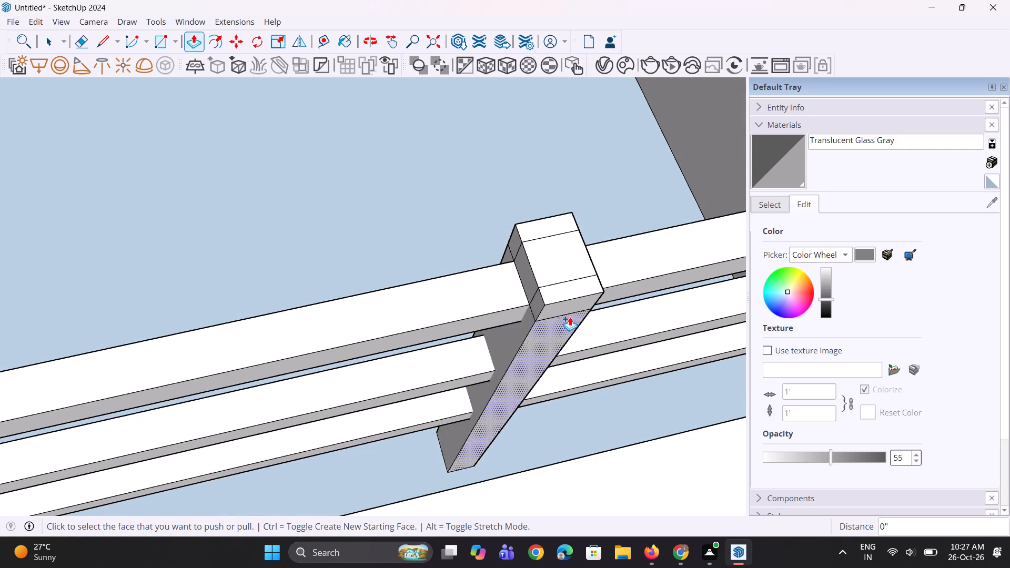
{"action": "scroll", "coordinate": [646, 299], "scroll_direction": "down", "scroll_amount": 20}
{"action": "scroll", "coordinate": [646, 299], "scroll_direction": "down", "scroll_amount": 5}
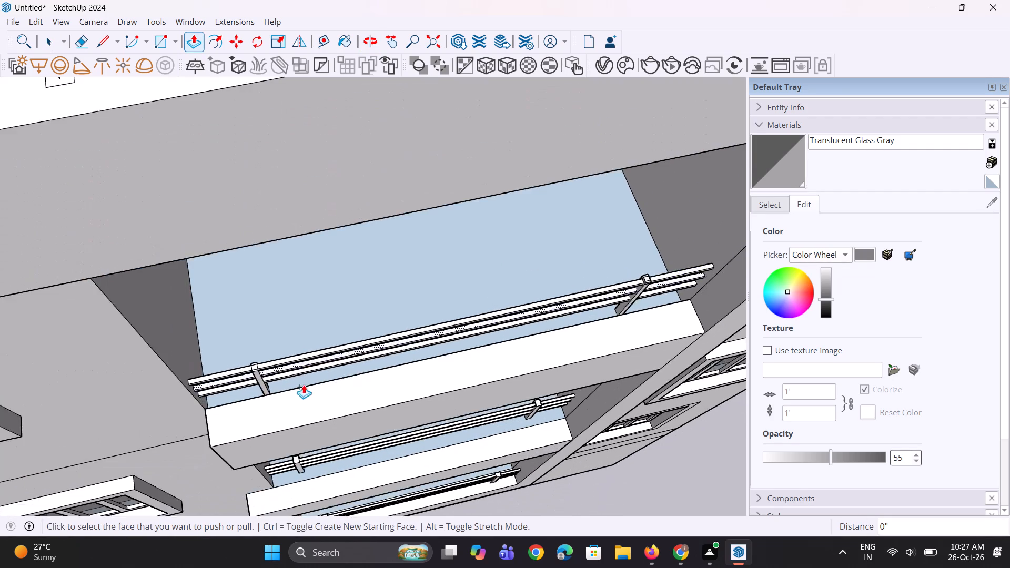
{"action": "scroll", "coordinate": [296, 389], "scroll_direction": "up", "scroll_amount": 14}
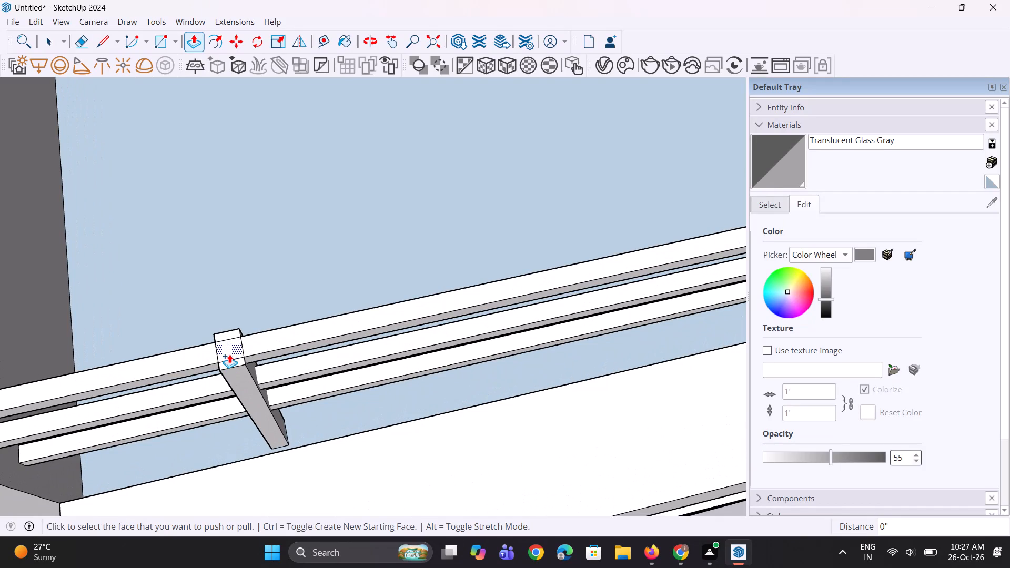
{"action": "double_click", "coordinate": [229, 354]}
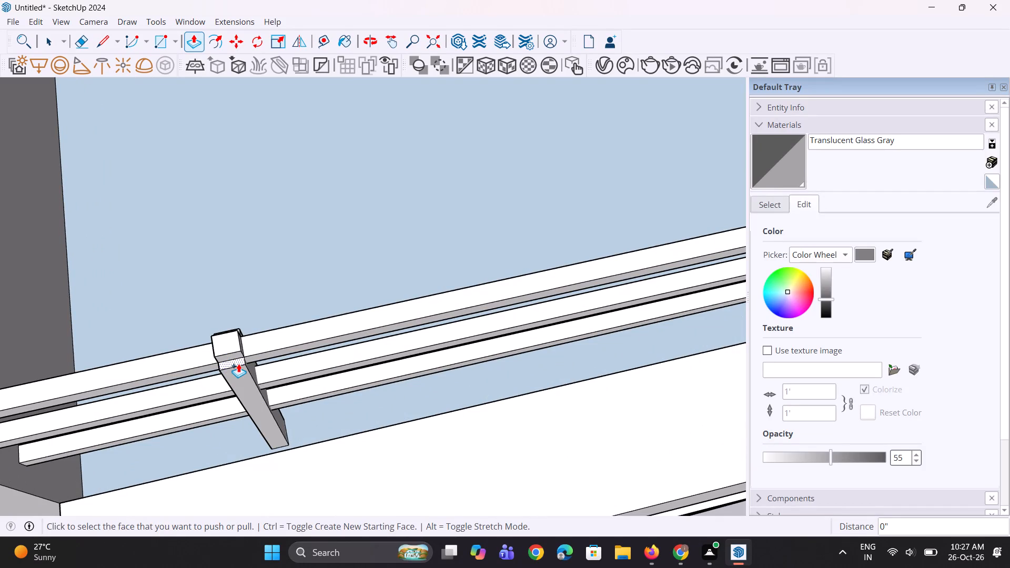
{"action": "double_click", "coordinate": [238, 363]}
{"action": "middle_click_drag", "start_coordinate": [224, 360], "coordinate": [298, 459]}
{"action": "scroll", "coordinate": [274, 407], "scroll_direction": "up", "scroll_amount": 2}
{"action": "double_click", "coordinate": [275, 424]}
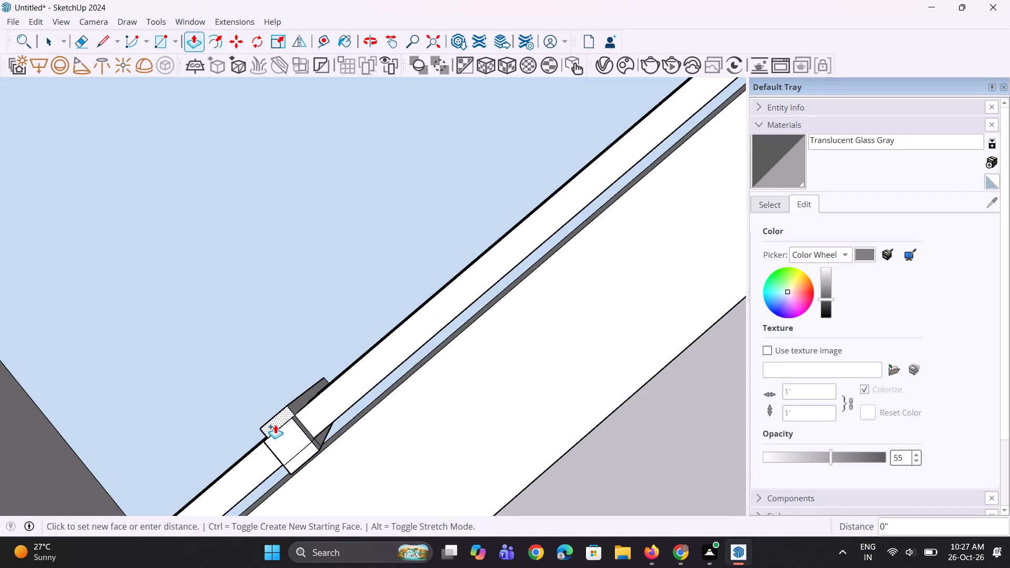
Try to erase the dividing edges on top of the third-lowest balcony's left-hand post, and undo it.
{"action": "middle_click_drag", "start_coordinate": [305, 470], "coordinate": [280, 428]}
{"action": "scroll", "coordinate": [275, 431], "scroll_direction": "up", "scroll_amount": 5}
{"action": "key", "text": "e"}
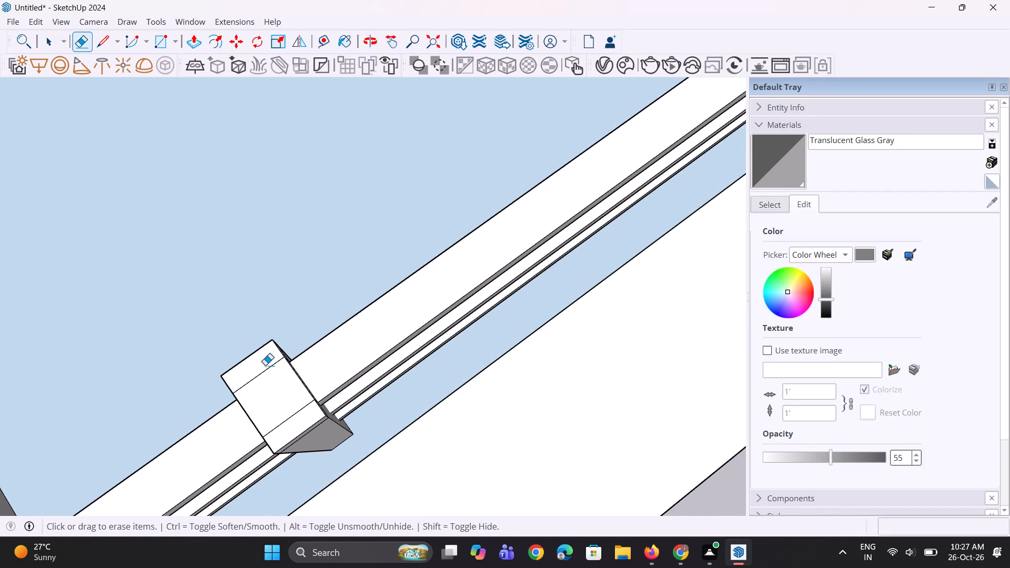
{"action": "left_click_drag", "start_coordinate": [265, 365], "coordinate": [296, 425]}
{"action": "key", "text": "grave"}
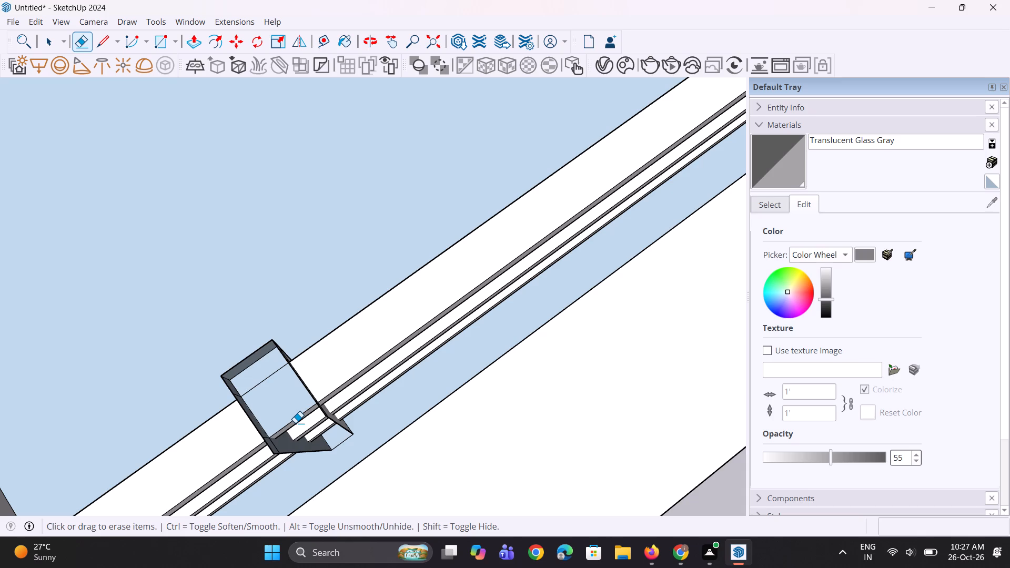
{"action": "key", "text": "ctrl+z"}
Erase the two dividing edges across the top of the third-lowest balcony's left-hand post.
{"action": "scroll", "coordinate": [290, 409], "scroll_direction": "up", "scroll_amount": 6}
{"action": "left_click_drag", "start_coordinate": [252, 342], "coordinate": [288, 426]}
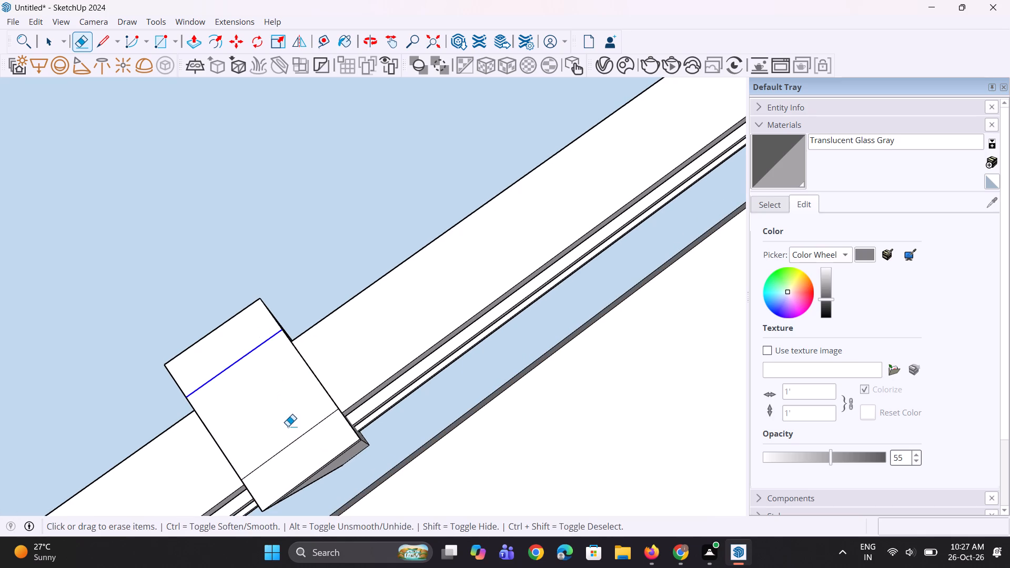
{"action": "left_click_drag", "start_coordinate": [288, 426], "coordinate": [288, 451]}
Erase the leftover dividing edges on the top, front and side of the third-lowest balcony's right-hand post.
{"action": "scroll", "coordinate": [259, 413], "scroll_direction": "down", "scroll_amount": 18}
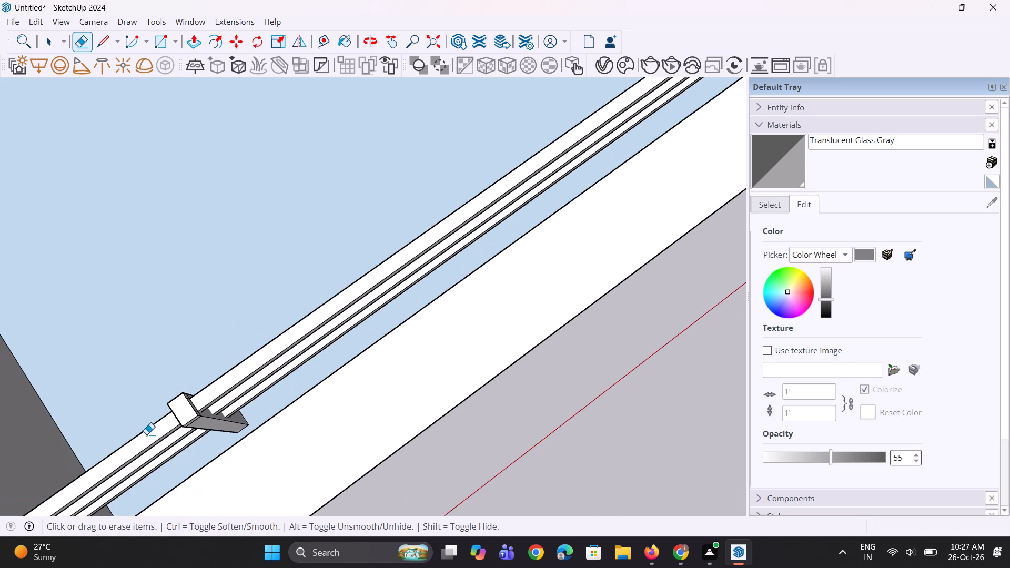
{"action": "scroll", "coordinate": [146, 434], "scroll_direction": "down", "scroll_amount": 8}
{"action": "middle_click_drag", "start_coordinate": [225, 468], "coordinate": [106, 362]}
{"action": "scroll", "coordinate": [451, 199], "scroll_direction": "up", "scroll_amount": 7}
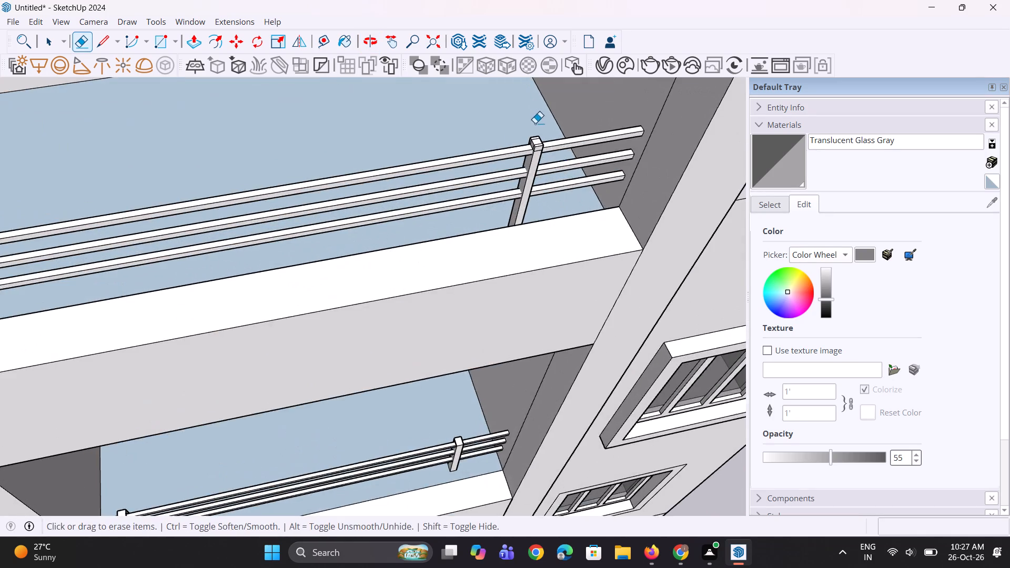
{"action": "scroll", "coordinate": [535, 123], "scroll_direction": "up", "scroll_amount": 15}
{"action": "left_click_drag", "start_coordinate": [530, 159], "coordinate": [539, 225]}
{"action": "scroll", "coordinate": [546, 246], "scroll_direction": "down", "scroll_amount": 5}
{"action": "scroll", "coordinate": [561, 313], "scroll_direction": "up", "scroll_amount": 8}
{"action": "left_click_drag", "start_coordinate": [545, 209], "coordinate": [544, 237]}
{"action": "left_click", "coordinate": [451, 215]}
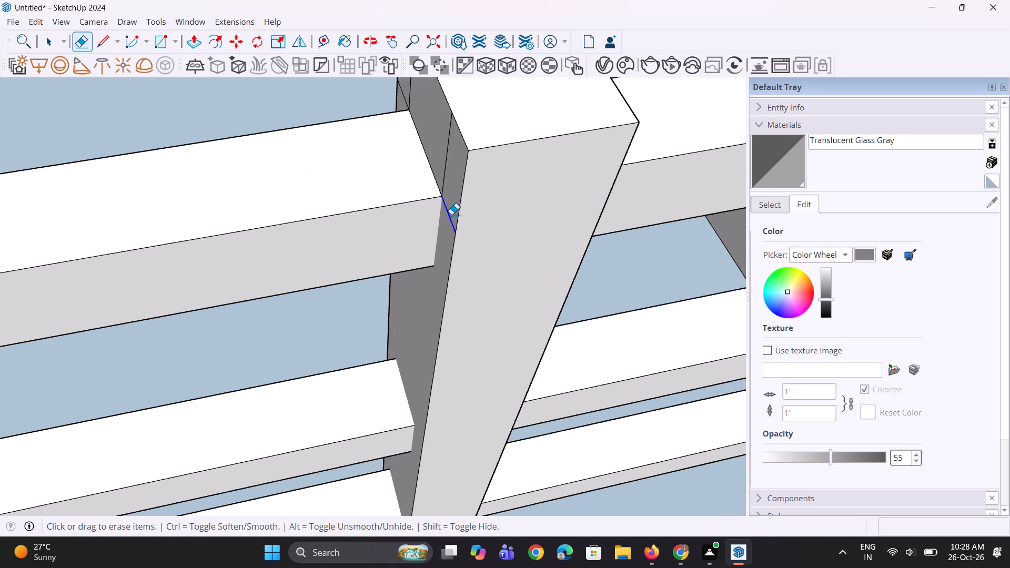
Erase the leftover dividing edge on the front of the third-lowest balcony's left-hand post.
{"action": "scroll", "coordinate": [586, 252], "scroll_direction": "down", "scroll_amount": 20}
{"action": "scroll", "coordinate": [586, 252], "scroll_direction": "down", "scroll_amount": 2}
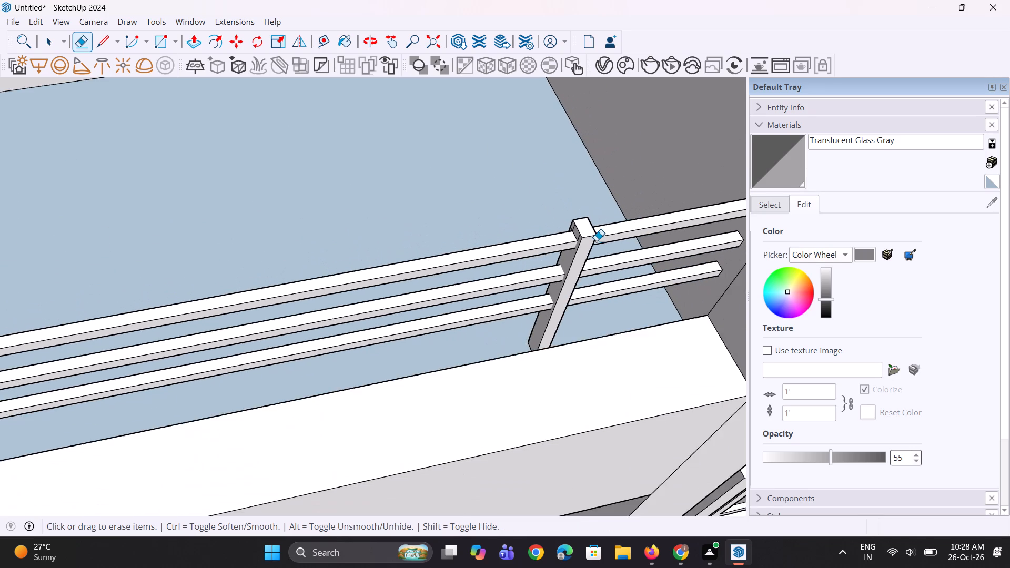
{"action": "scroll", "coordinate": [597, 241], "scroll_direction": "down", "scroll_amount": 7}
{"action": "scroll", "coordinate": [268, 351], "scroll_direction": "down", "scroll_amount": 5}
{"action": "middle_click_drag", "start_coordinate": [58, 384], "coordinate": [69, 292]}
{"action": "scroll", "coordinate": [76, 281], "scroll_direction": "up", "scroll_amount": 1}
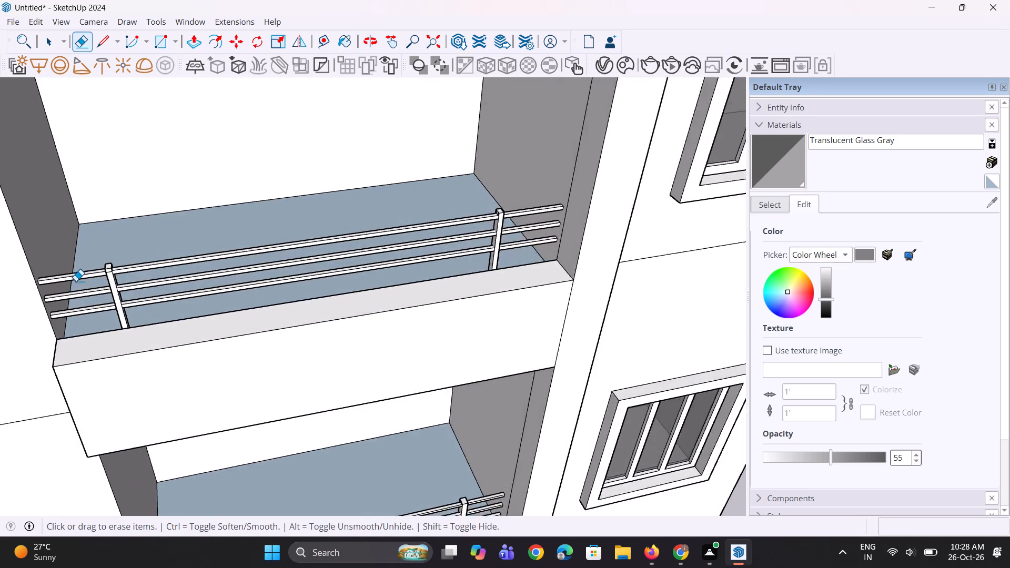
{"action": "scroll", "coordinate": [76, 281], "scroll_direction": "up", "scroll_amount": 17}
{"action": "left_click_drag", "start_coordinate": [112, 259], "coordinate": [117, 277]}
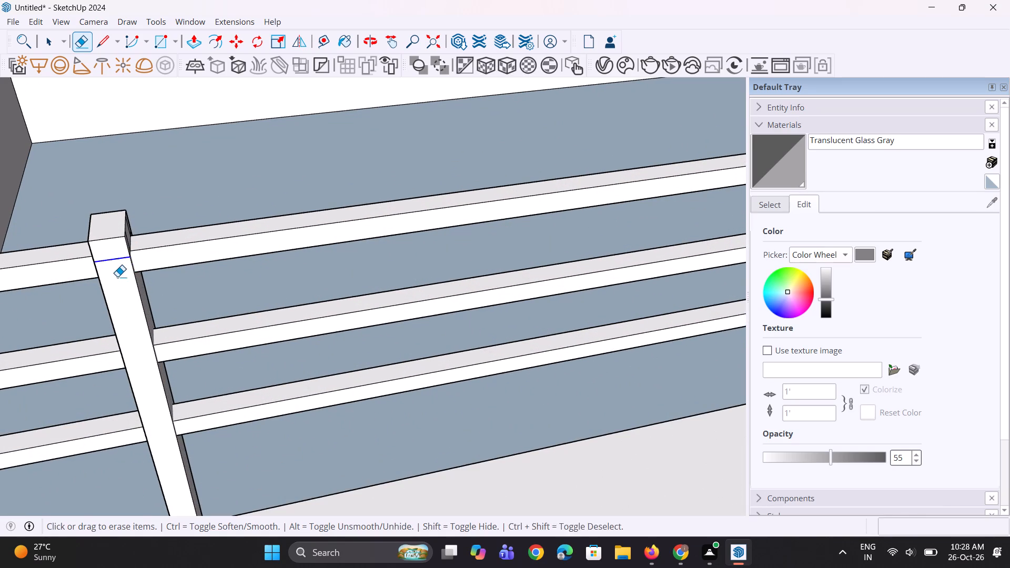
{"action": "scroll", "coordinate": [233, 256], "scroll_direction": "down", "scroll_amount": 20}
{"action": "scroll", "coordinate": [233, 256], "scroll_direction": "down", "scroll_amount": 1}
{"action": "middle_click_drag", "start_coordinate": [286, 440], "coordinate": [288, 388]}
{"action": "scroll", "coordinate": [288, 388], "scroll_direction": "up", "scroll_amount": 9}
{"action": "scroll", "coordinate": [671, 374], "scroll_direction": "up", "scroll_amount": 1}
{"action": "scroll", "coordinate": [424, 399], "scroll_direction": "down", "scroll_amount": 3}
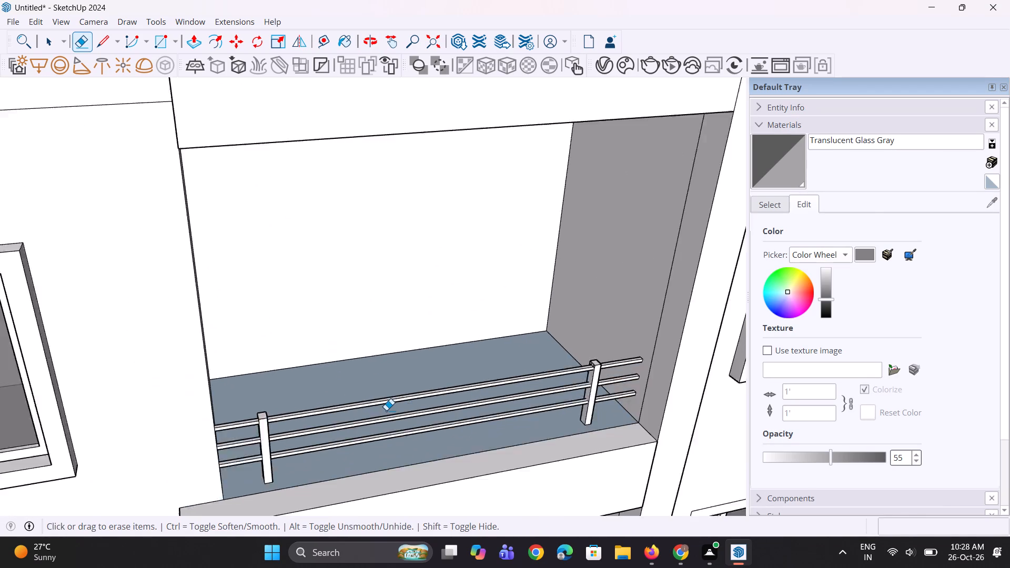
Raise the middle top face of the fourth-lowest balcony's right-hand post by about 13/16".
{"action": "scroll", "coordinate": [386, 410], "scroll_direction": "down", "scroll_amount": 14}
{"action": "middle_click_drag", "start_coordinate": [484, 303], "coordinate": [466, 443]}
{"action": "scroll", "coordinate": [478, 204], "scroll_direction": "up", "scroll_amount": 6}
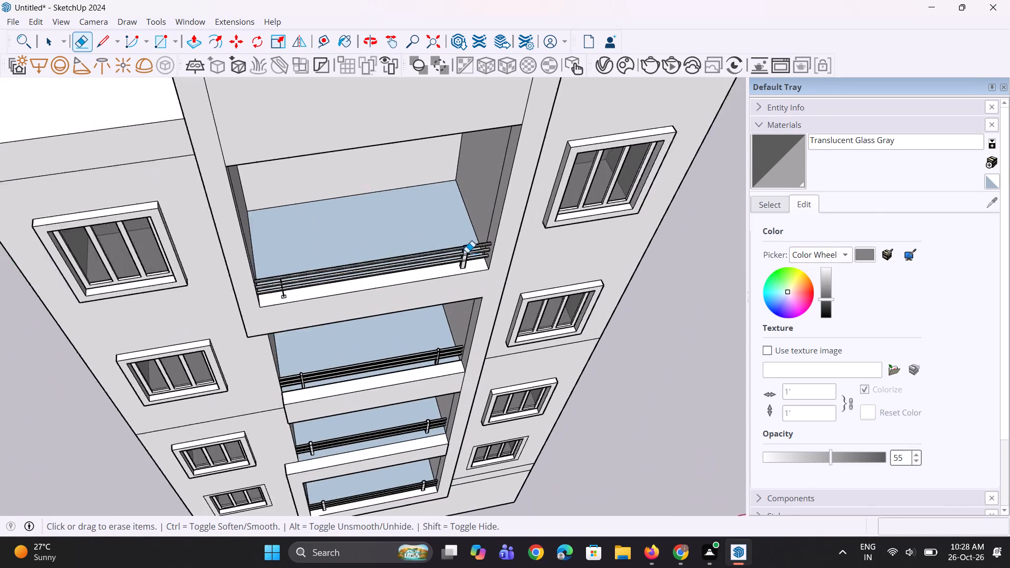
{"action": "scroll", "coordinate": [467, 252], "scroll_direction": "up", "scroll_amount": 14}
{"action": "key", "text": "p"}
{"action": "scroll", "coordinate": [461, 232], "scroll_direction": "up", "scroll_amount": 4}
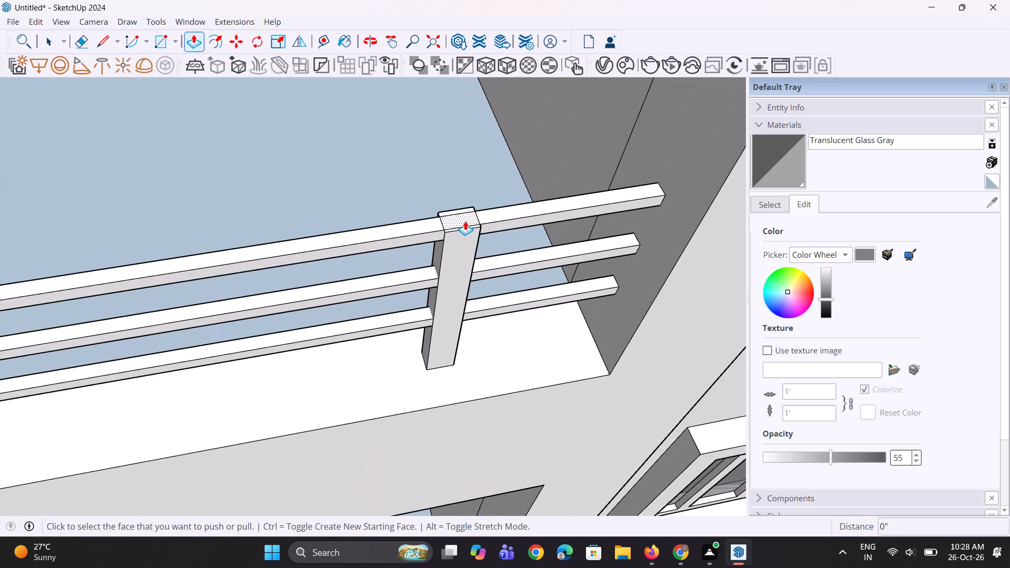
{"action": "left_click", "coordinate": [465, 221]}
{"action": "left_click", "coordinate": [465, 221]}
{"action": "key", "text": "Escape"}
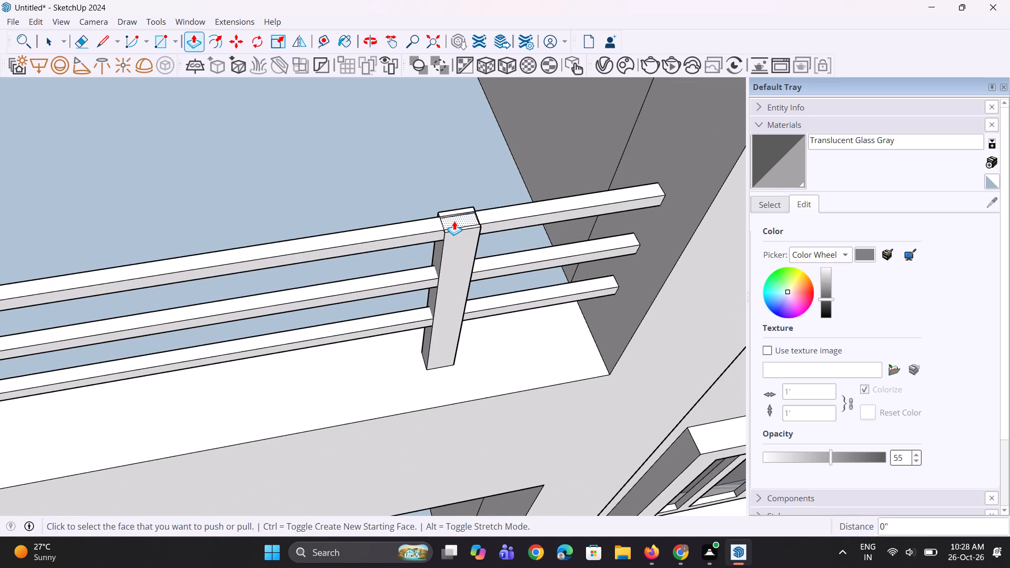
{"action": "scroll", "coordinate": [454, 221], "scroll_direction": "up", "scroll_amount": 1}
{"action": "middle_click_drag", "start_coordinate": [454, 221], "coordinate": [471, 267]}
{"action": "scroll", "coordinate": [460, 236], "scroll_direction": "up", "scroll_amount": 2}
{"action": "left_click", "coordinate": [457, 237]}
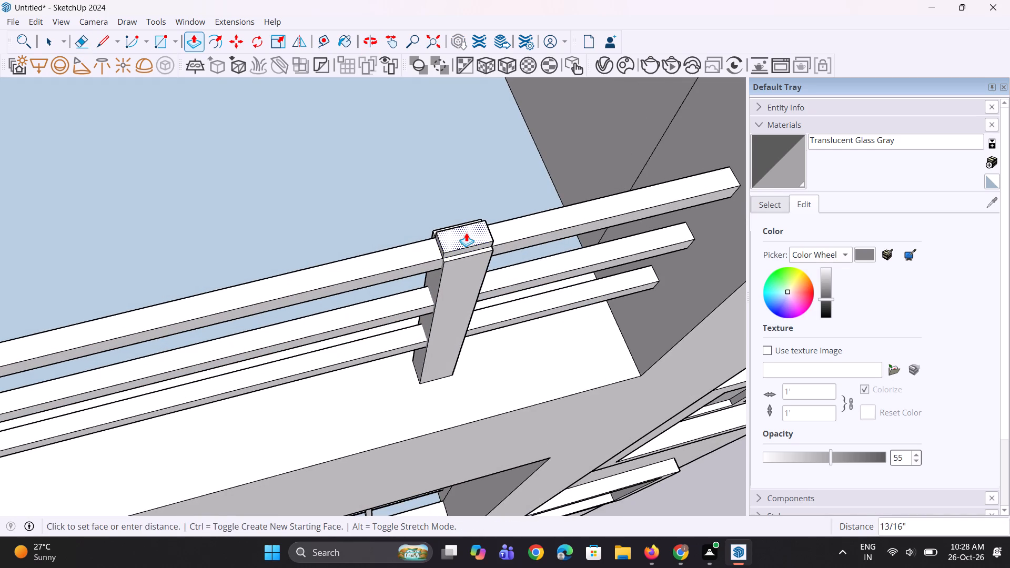
{"action": "left_click", "coordinate": [466, 232]}
Raise the back and front top faces of the fourth-lowest balcony's right-hand post by the same 13/16".
{"action": "middle_click_drag", "start_coordinate": [423, 241], "coordinate": [456, 325]}
{"action": "scroll", "coordinate": [456, 293], "scroll_direction": "up", "scroll_amount": 2}
{"action": "double_click", "coordinate": [464, 251]}
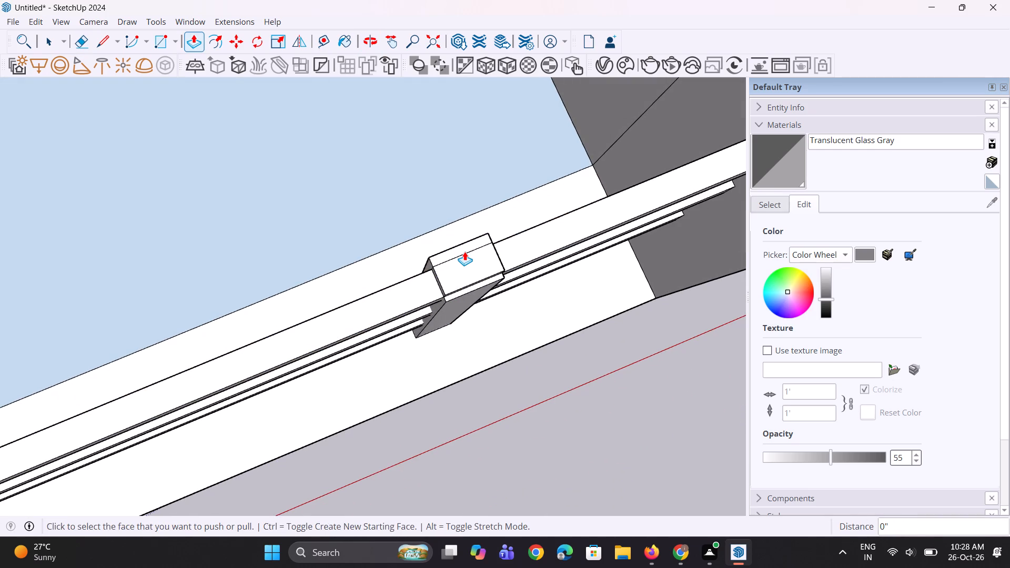
{"action": "key", "text": "ctrl+z"}
{"action": "double_click", "coordinate": [464, 251]}
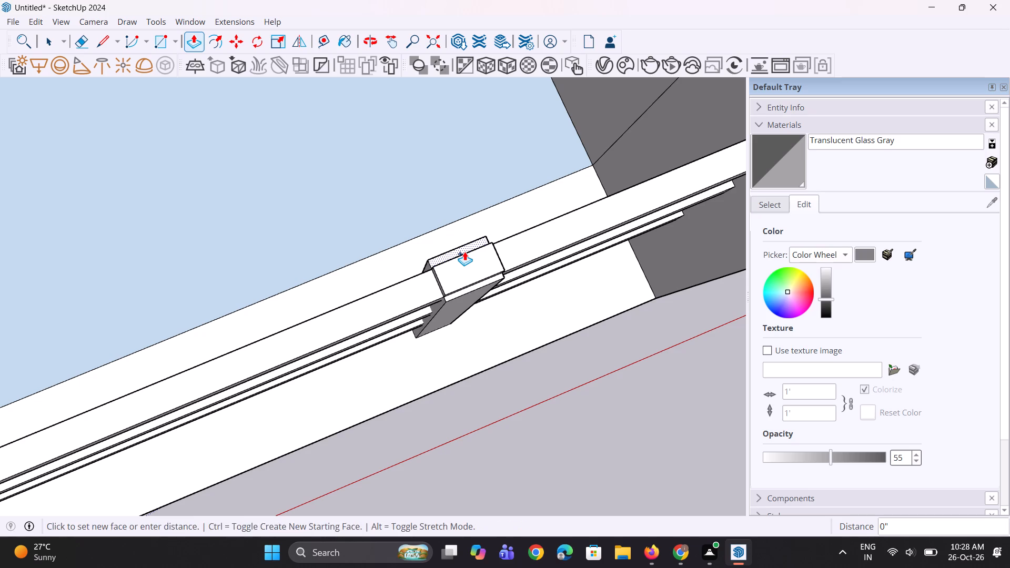
{"action": "double_click", "coordinate": [459, 295]}
Extrude the fourth-lowest balcony's left-hand post profile upward about 2' 6 1/8" to match the top of its right-hand post.
{"action": "scroll", "coordinate": [483, 273], "scroll_direction": "down", "scroll_amount": 15}
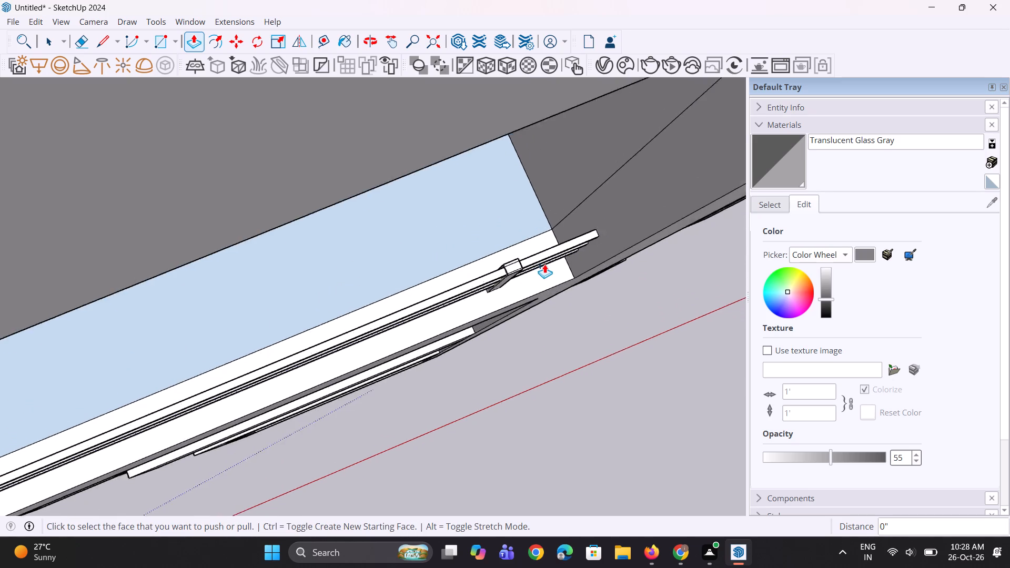
{"action": "scroll", "coordinate": [544, 264], "scroll_direction": "down", "scroll_amount": 7}
{"action": "middle_click_drag", "start_coordinate": [531, 279], "coordinate": [508, 200]}
{"action": "scroll", "coordinate": [249, 243], "scroll_direction": "up", "scroll_amount": 4}
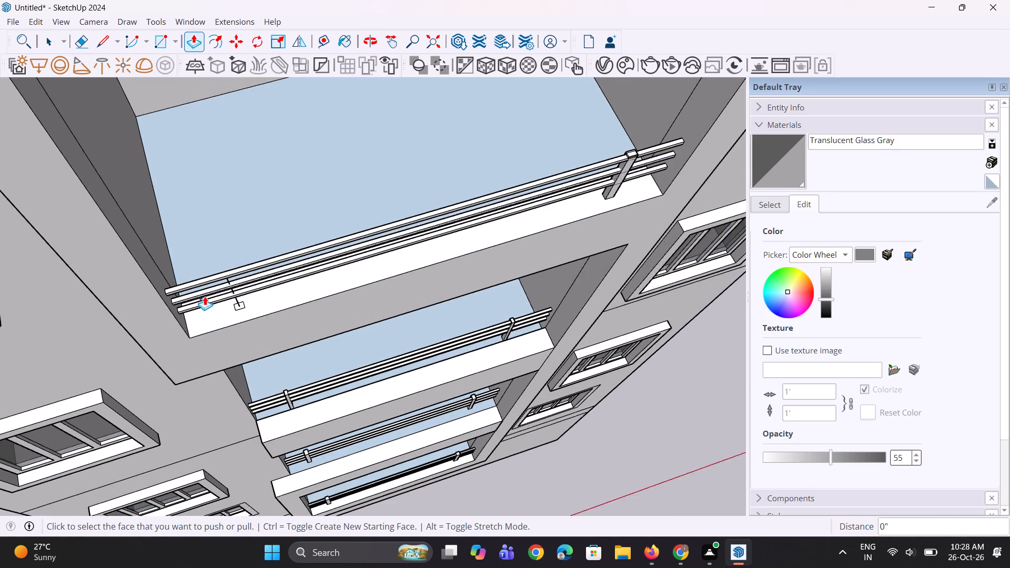
{"action": "scroll", "coordinate": [205, 296], "scroll_direction": "up", "scroll_amount": 2}
{"action": "scroll", "coordinate": [264, 316], "scroll_direction": "up", "scroll_amount": 1}
{"action": "left_click", "coordinate": [253, 310]}
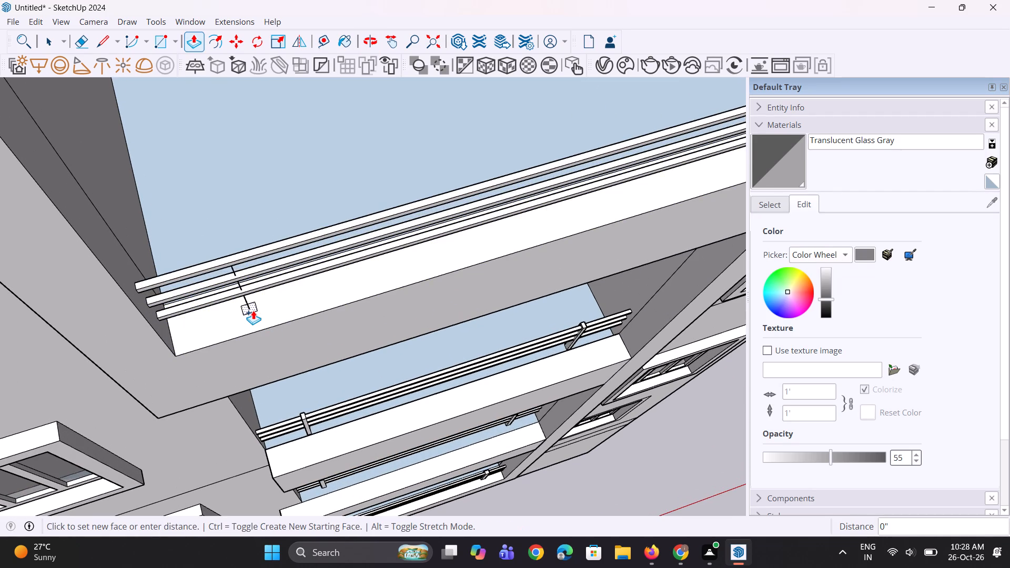
{"action": "scroll", "coordinate": [251, 259], "scroll_direction": "down", "scroll_amount": 2}
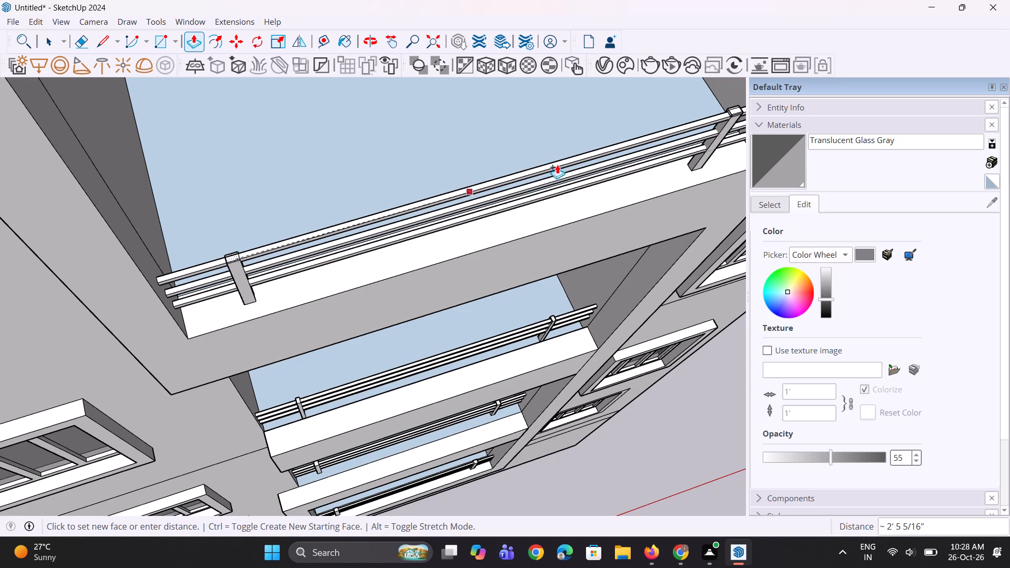
{"action": "scroll", "coordinate": [580, 156], "scroll_direction": "down", "scroll_amount": 2}
{"action": "scroll", "coordinate": [739, 115], "scroll_direction": "up", "scroll_amount": 5}
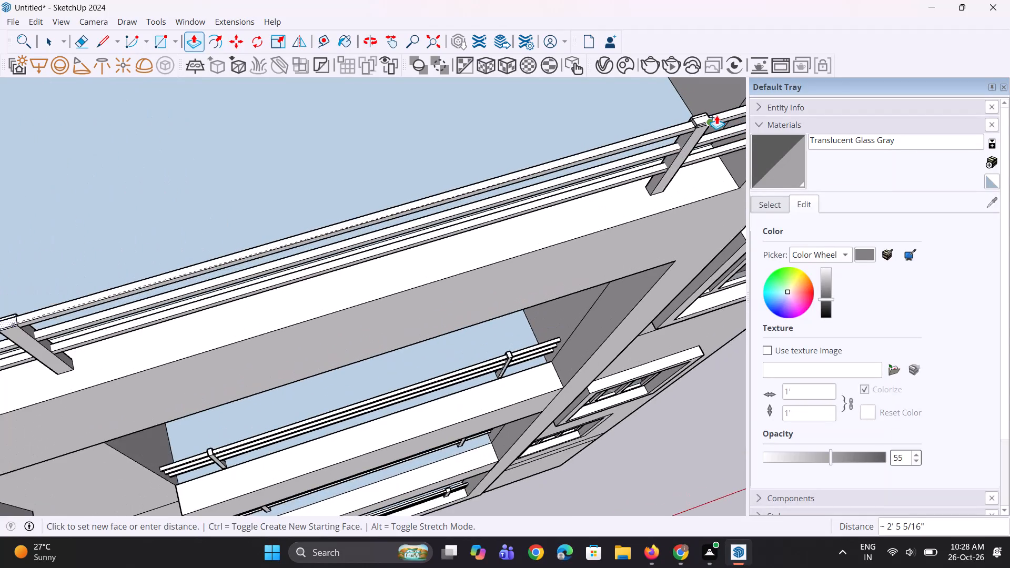
{"action": "scroll", "coordinate": [716, 115], "scroll_direction": "up", "scroll_amount": 2}
{"action": "left_click", "coordinate": [702, 118]}
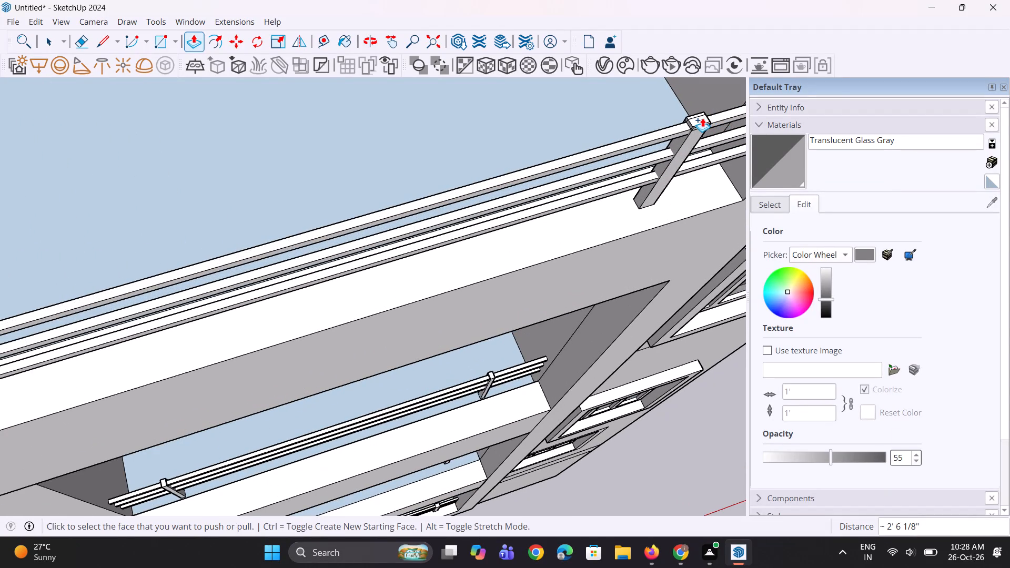
{"action": "scroll", "coordinate": [701, 123], "scroll_direction": "down", "scroll_amount": 4}
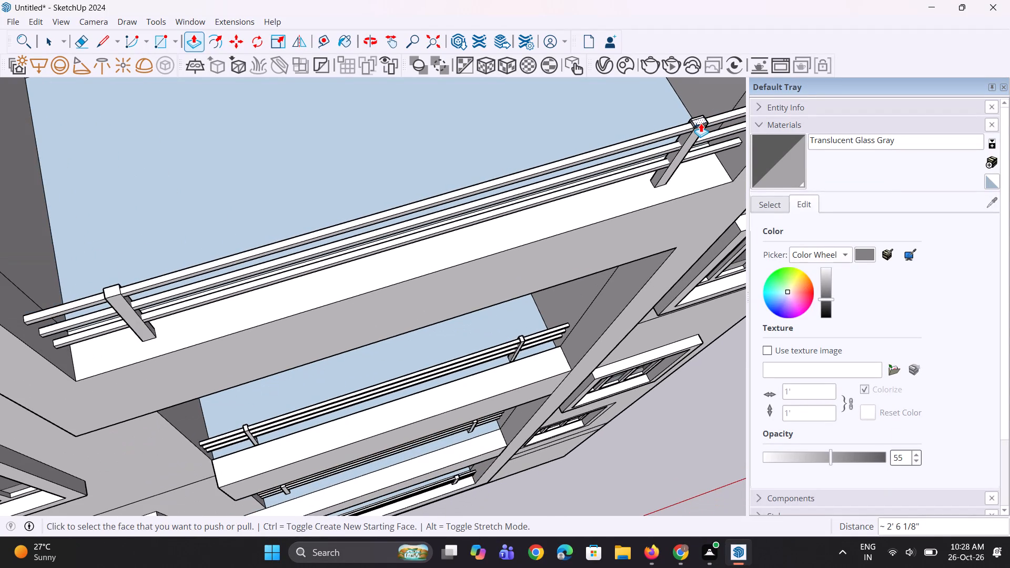
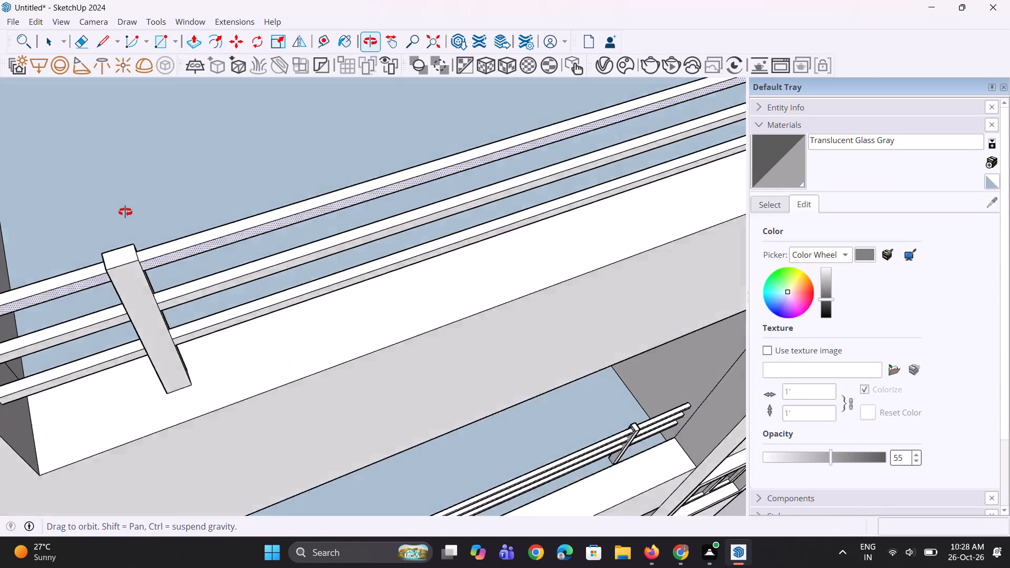
Erase the extra edges crossing the top end of the top-floor balcony railing's right-hand post.
{"action": "scroll", "coordinate": [104, 231], "scroll_direction": "up", "scroll_amount": 5}
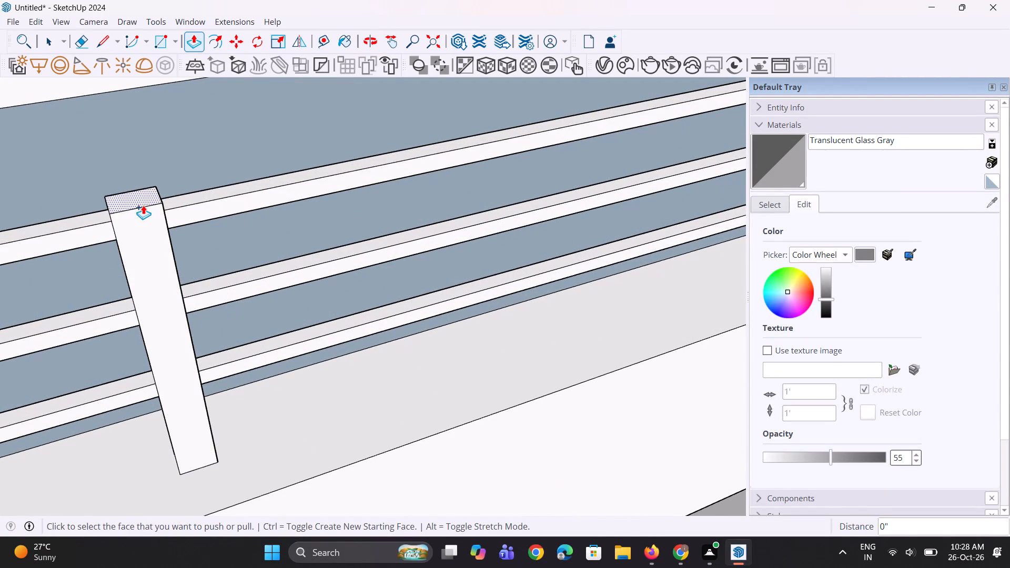
{"action": "scroll", "coordinate": [105, 237], "scroll_direction": "down", "scroll_amount": 14}
{"action": "middle_click_drag", "start_coordinate": [501, 248], "coordinate": [429, 296]}
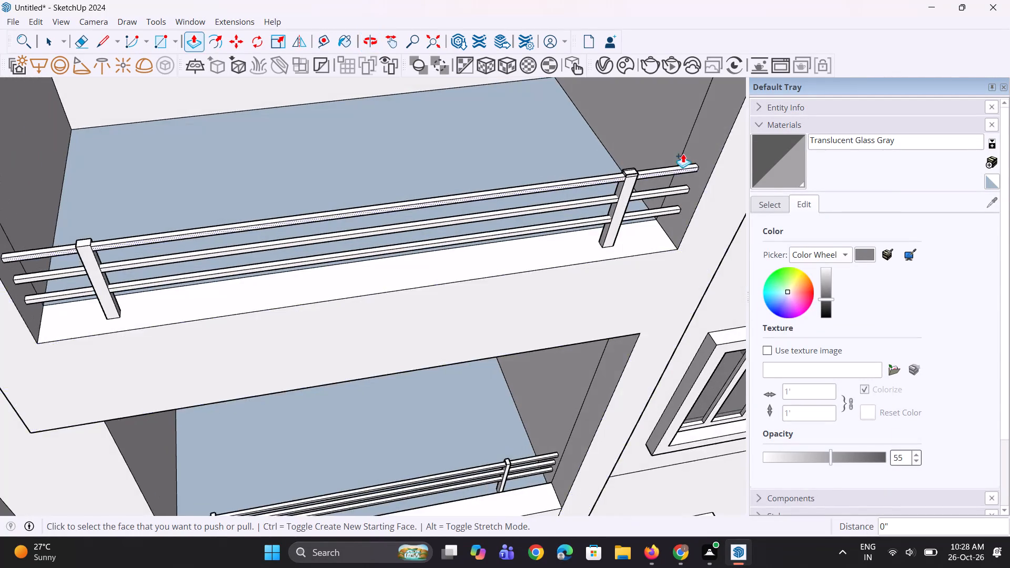
{"action": "scroll", "coordinate": [683, 154], "scroll_direction": "up", "scroll_amount": 12}
{"action": "middle_click_drag", "start_coordinate": [612, 156], "coordinate": [635, 256]}
{"action": "scroll", "coordinate": [635, 268], "scroll_direction": "up", "scroll_amount": 7}
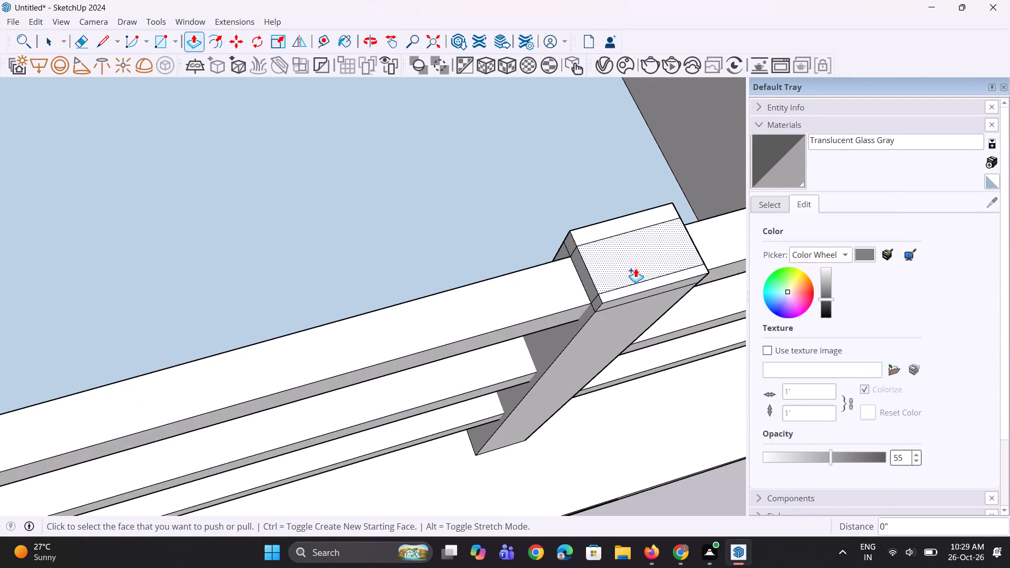
{"action": "key", "text": "e"}
{"action": "scroll", "coordinate": [636, 268], "scroll_direction": "up", "scroll_amount": 2}
{"action": "left_click_drag", "start_coordinate": [647, 215], "coordinate": [658, 287]}
{"action": "scroll", "coordinate": [562, 258], "scroll_direction": "down", "scroll_amount": 4}
{"action": "middle_click_drag", "start_coordinate": [611, 336], "coordinate": [619, 205]}
{"action": "scroll", "coordinate": [619, 202], "scroll_direction": "up", "scroll_amount": 3}
{"action": "left_click_drag", "start_coordinate": [621, 190], "coordinate": [622, 214]}
{"action": "scroll", "coordinate": [622, 214], "scroll_direction": "down", "scroll_amount": 20}
{"action": "scroll", "coordinate": [622, 214], "scroll_direction": "down", "scroll_amount": 1}
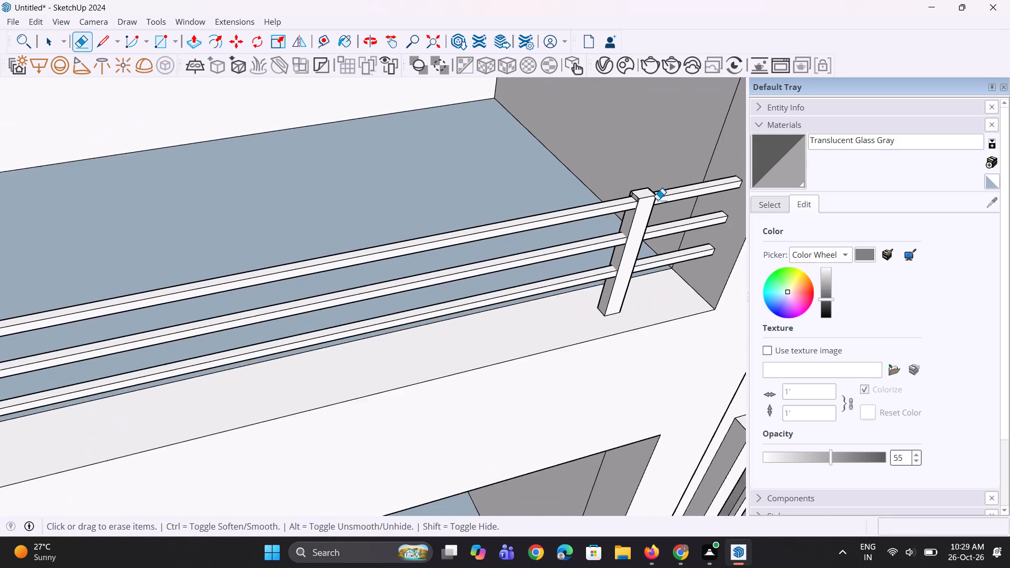
Examine the top-floor balcony railing and its posts, and the building's front facade.
{"action": "scroll", "coordinate": [658, 200], "scroll_direction": "down", "scroll_amount": 9}
{"action": "scroll", "coordinate": [169, 352], "scroll_direction": "up", "scroll_amount": 3}
{"action": "scroll", "coordinate": [473, 200], "scroll_direction": "up", "scroll_amount": 7}
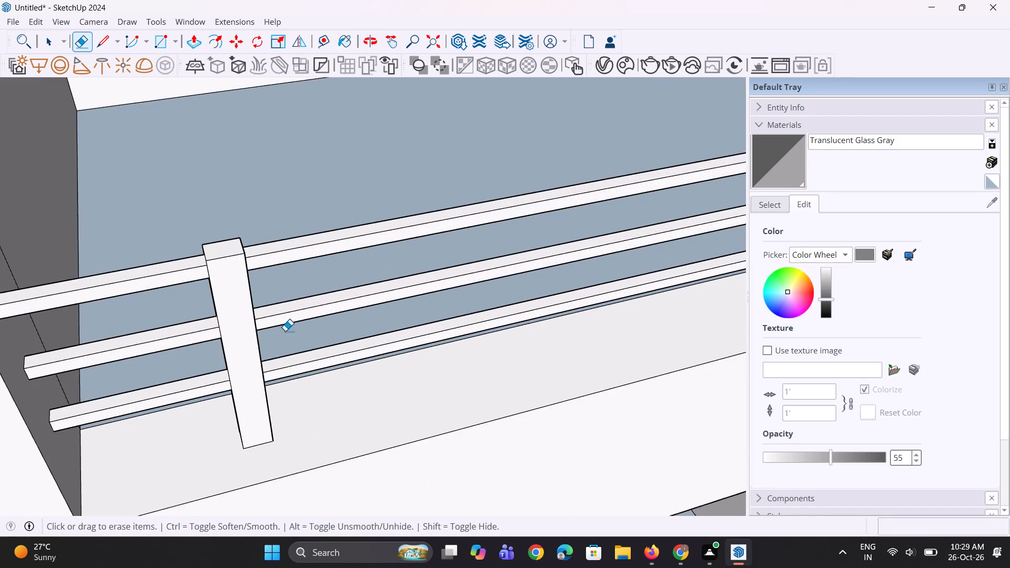
{"action": "middle_click_drag", "start_coordinate": [285, 328], "coordinate": [287, 265]}
{"action": "scroll", "coordinate": [214, 266], "scroll_direction": "down", "scroll_amount": 10}
{"action": "middle_click_drag", "start_coordinate": [569, 356], "coordinate": [543, 293]}
{"action": "scroll", "coordinate": [446, 265], "scroll_direction": "down", "scroll_amount": 2}
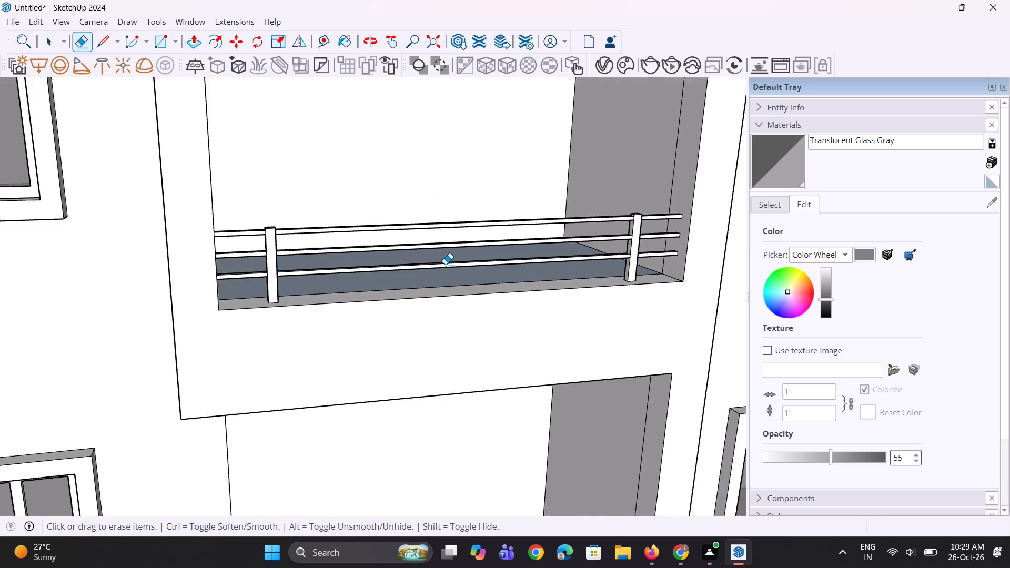
{"action": "scroll", "coordinate": [445, 265], "scroll_direction": "down", "scroll_amount": 7}
{"action": "middle_click_drag", "start_coordinate": [568, 272], "coordinate": [466, 253]}
{"action": "scroll", "coordinate": [461, 251], "scroll_direction": "down", "scroll_amount": 10}
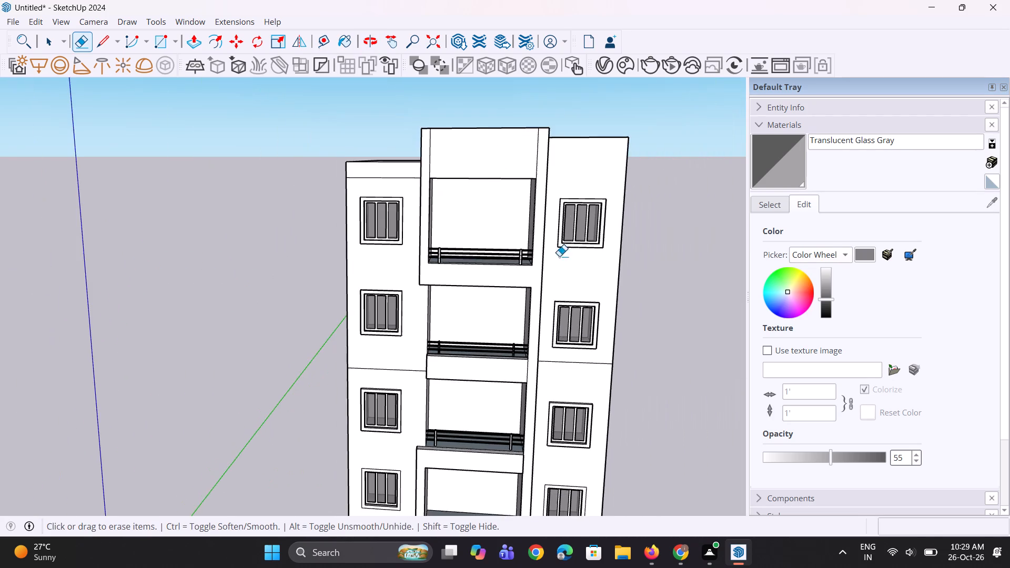
{"action": "middle_click_drag", "start_coordinate": [575, 261], "coordinate": [589, 264]}
{"action": "scroll", "coordinate": [622, 247], "scroll_direction": "up", "scroll_amount": 5}
{"action": "scroll", "coordinate": [571, 311], "scroll_direction": "down", "scroll_amount": 1}
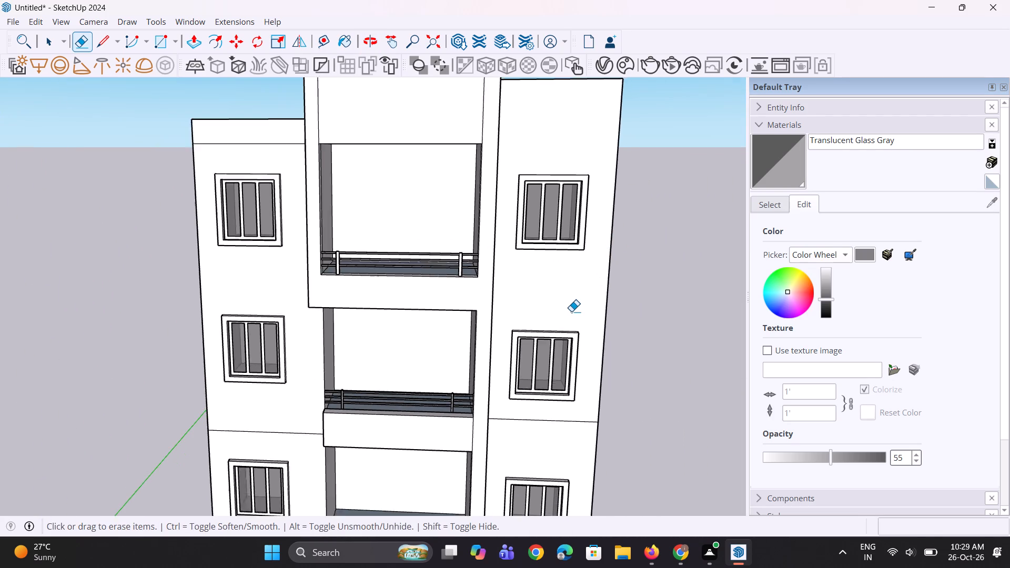
{"action": "scroll", "coordinate": [571, 311], "scroll_direction": "down", "scroll_amount": 1}
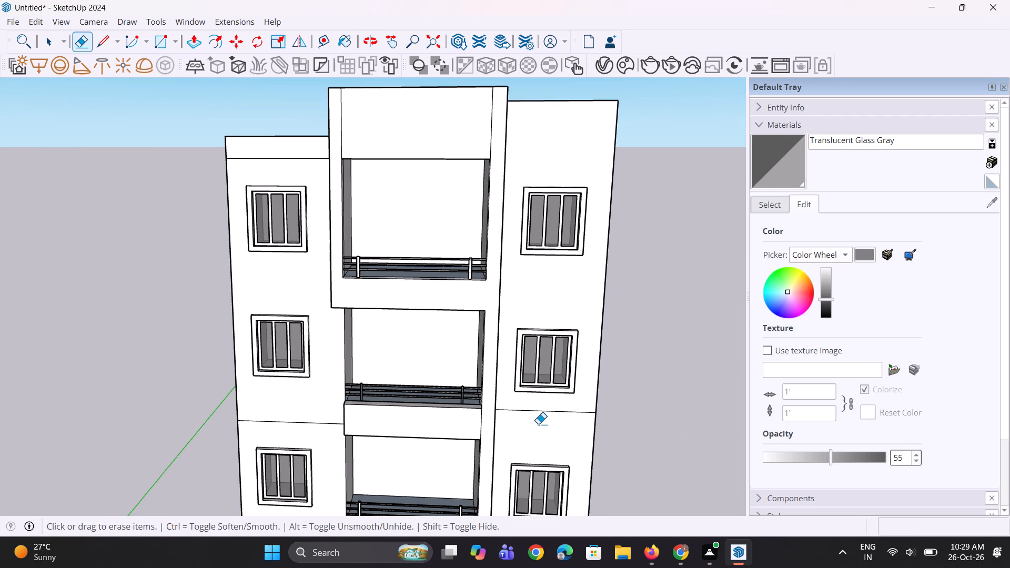
{"action": "middle_click_drag", "start_coordinate": [513, 444], "coordinate": [488, 463]}
Draw a rectangle about 3' high by 13' wide on the wall above the top-floor balcony opening.
{"action": "key", "text": "r"}
{"action": "scroll", "coordinate": [517, 475], "scroll_direction": "down", "scroll_amount": 3}
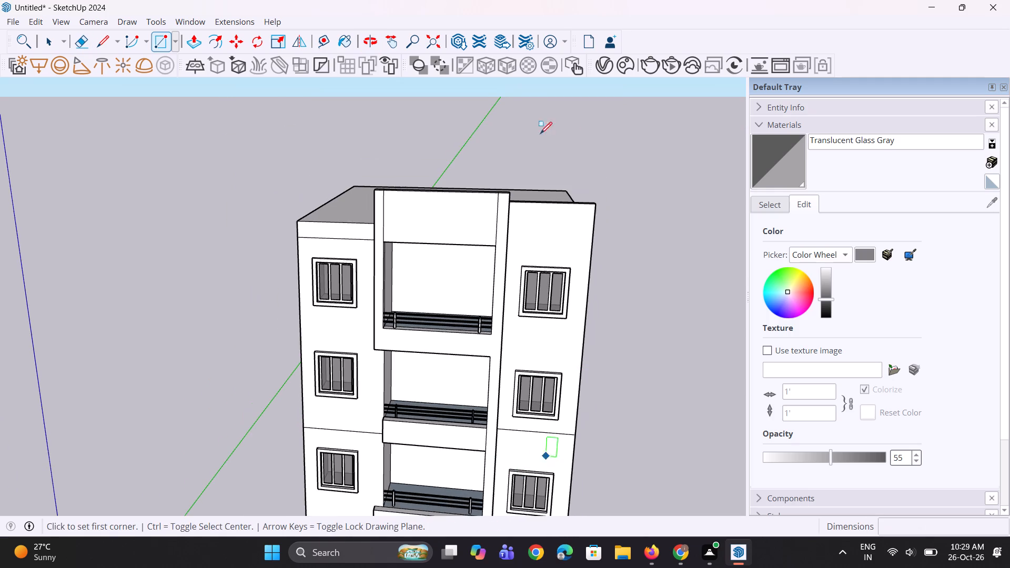
{"action": "scroll", "coordinate": [507, 64], "scroll_direction": "up", "scroll_amount": 3}
{"action": "scroll", "coordinate": [448, 186], "scroll_direction": "up", "scroll_amount": 6}
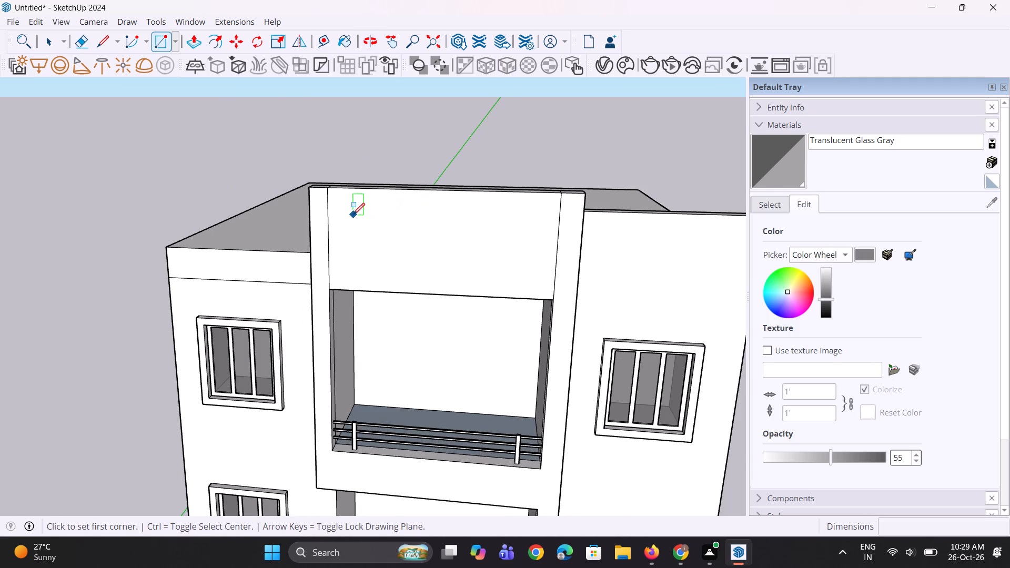
{"action": "left_click", "coordinate": [353, 215]}
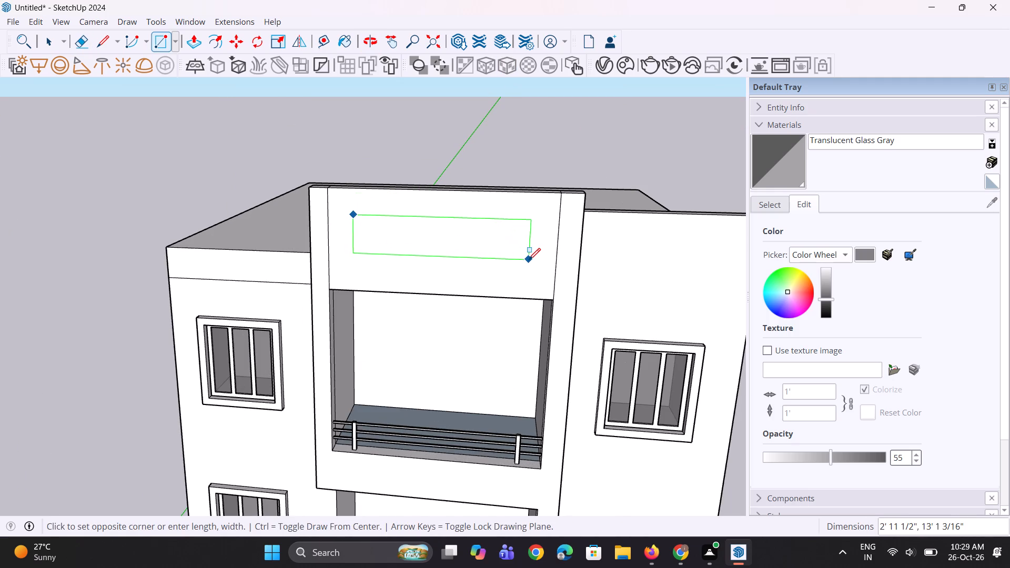
{"action": "left_click", "coordinate": [529, 260]}
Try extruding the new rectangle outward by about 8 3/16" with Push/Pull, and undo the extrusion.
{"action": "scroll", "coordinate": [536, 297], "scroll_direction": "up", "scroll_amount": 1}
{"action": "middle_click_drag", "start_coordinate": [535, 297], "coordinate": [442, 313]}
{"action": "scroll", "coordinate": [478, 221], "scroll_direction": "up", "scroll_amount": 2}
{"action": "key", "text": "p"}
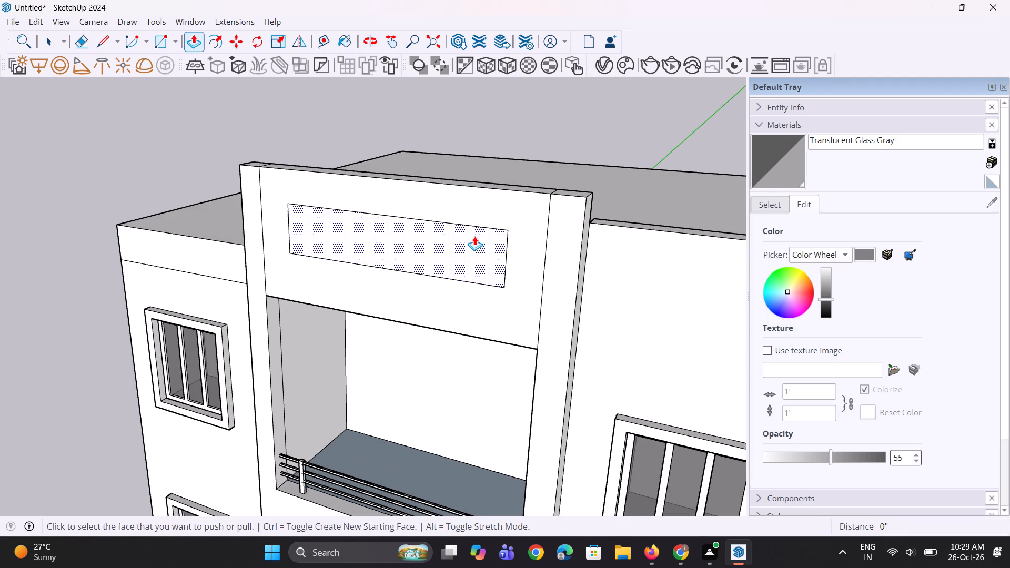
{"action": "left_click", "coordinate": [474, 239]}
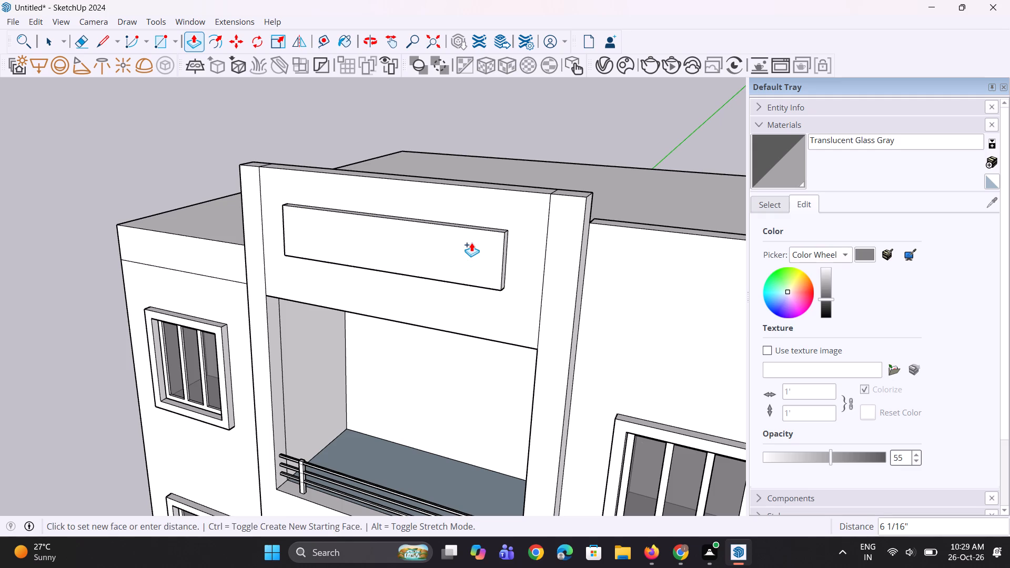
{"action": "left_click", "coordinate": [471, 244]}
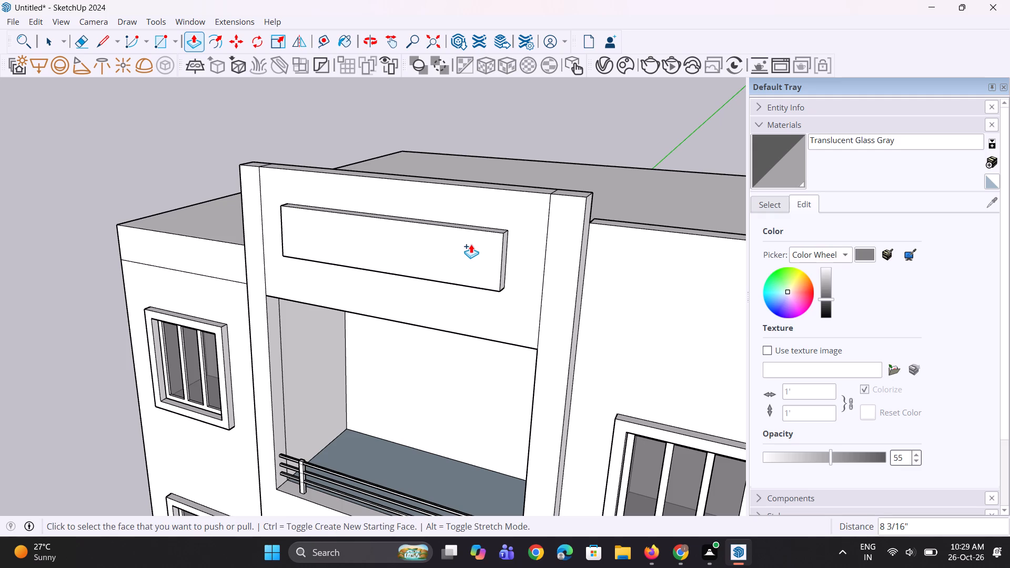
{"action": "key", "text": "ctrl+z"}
Push/Pull the rectangle above the top balcony outward about 6 1/2" to form a raised panel.
{"action": "left_click", "coordinate": [471, 244]}
{"action": "left_click", "coordinate": [467, 246]}
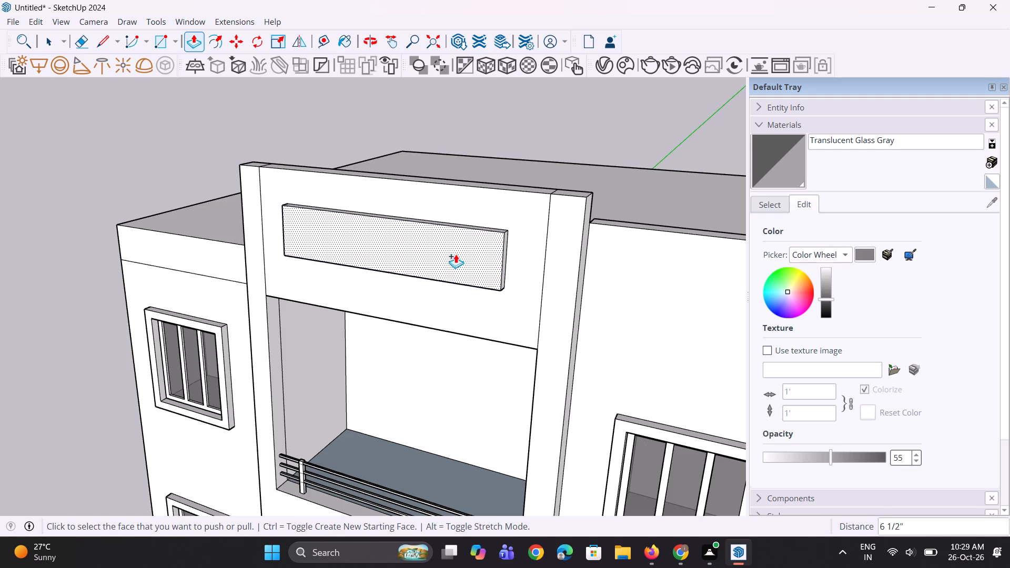
{"action": "key", "text": "space"}
{"action": "key", "text": "space"}
{"action": "left_click", "coordinate": [533, 130]}
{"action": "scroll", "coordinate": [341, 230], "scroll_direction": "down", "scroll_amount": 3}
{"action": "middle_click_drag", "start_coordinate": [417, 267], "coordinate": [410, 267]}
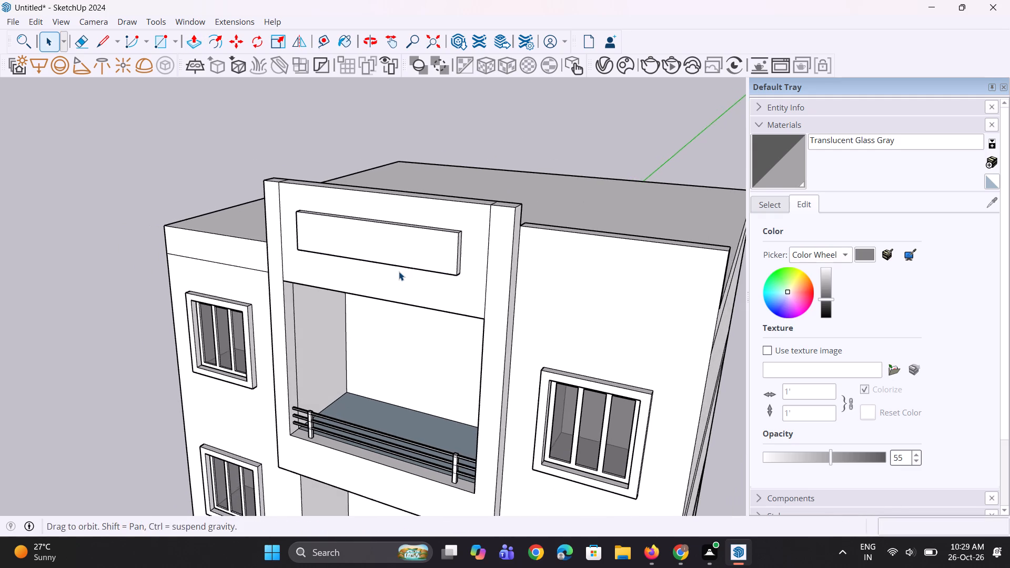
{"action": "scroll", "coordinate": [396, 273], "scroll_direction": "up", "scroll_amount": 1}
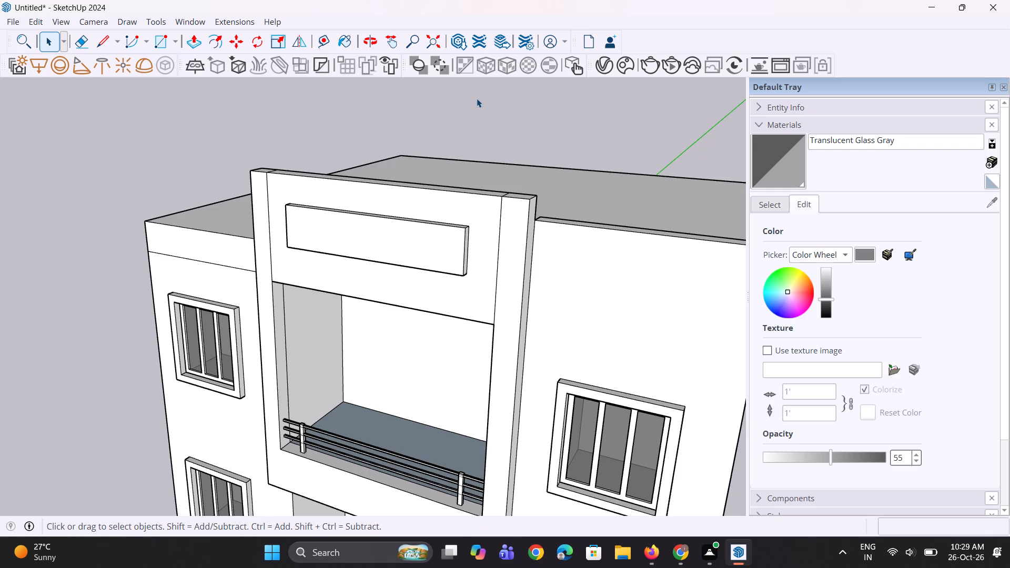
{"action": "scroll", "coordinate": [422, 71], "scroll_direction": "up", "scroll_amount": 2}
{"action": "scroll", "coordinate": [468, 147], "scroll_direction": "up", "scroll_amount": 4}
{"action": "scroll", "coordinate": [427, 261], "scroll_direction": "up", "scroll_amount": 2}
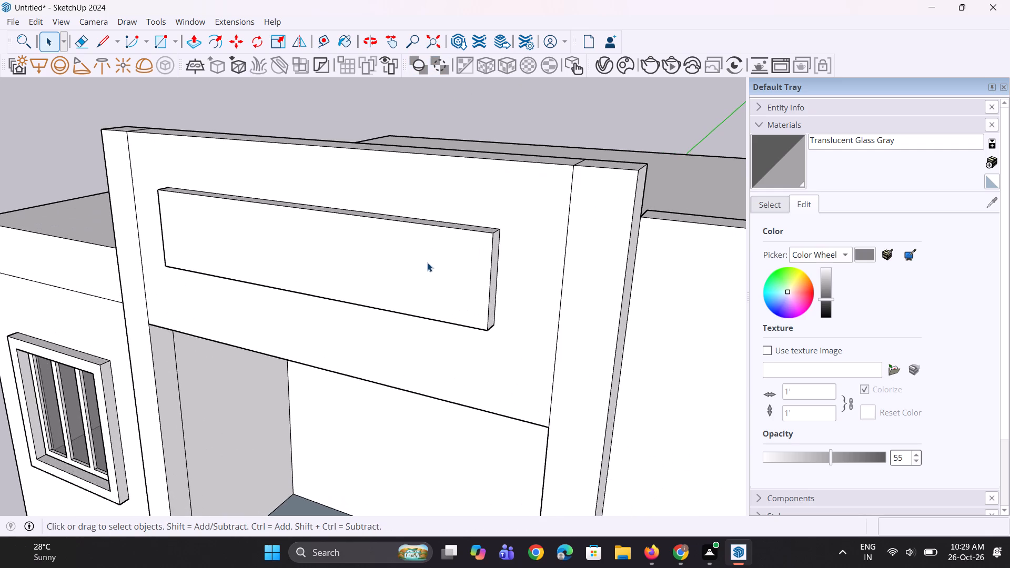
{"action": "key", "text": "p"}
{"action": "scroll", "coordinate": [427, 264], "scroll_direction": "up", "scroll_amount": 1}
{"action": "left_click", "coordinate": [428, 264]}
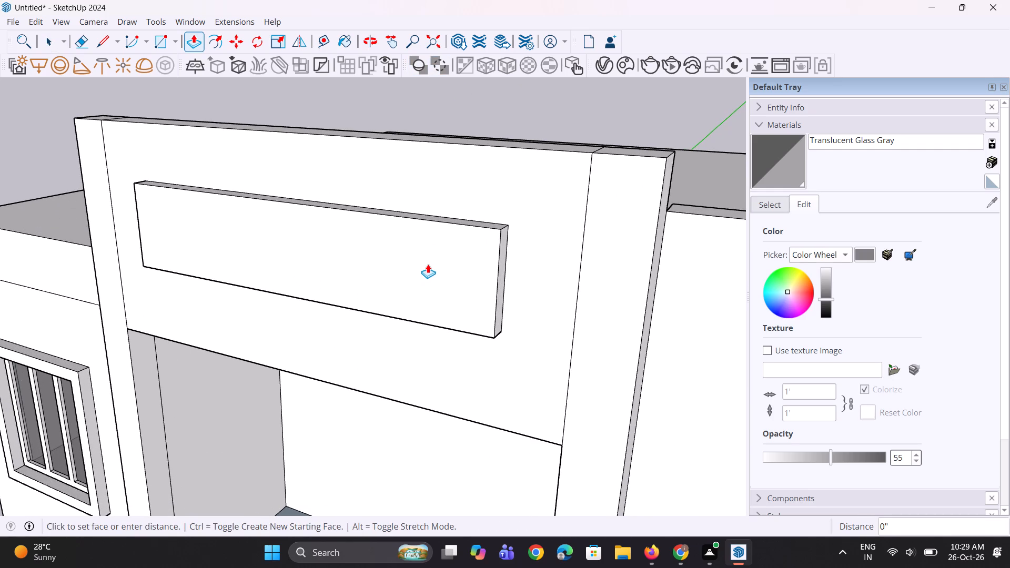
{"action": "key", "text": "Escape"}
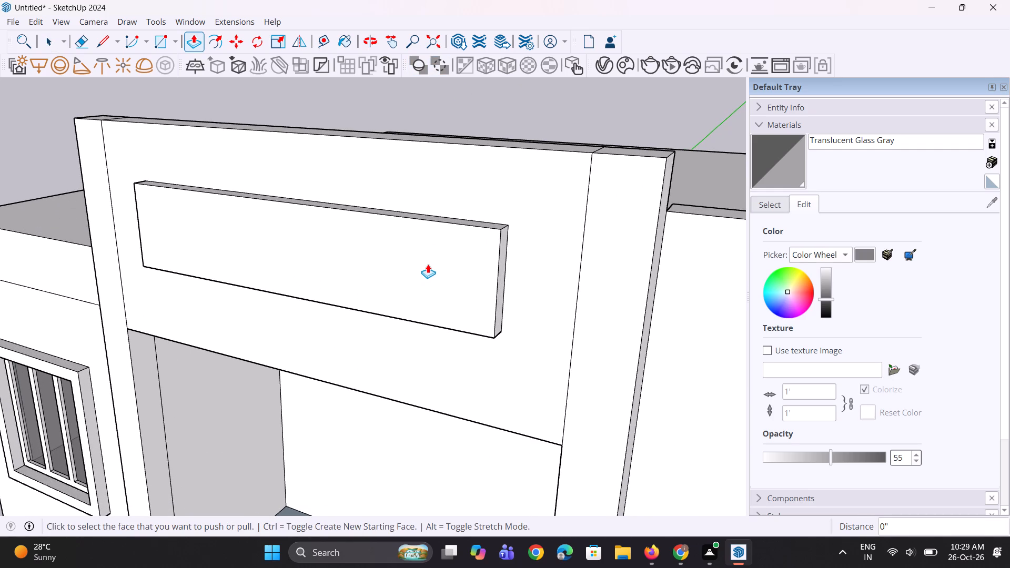
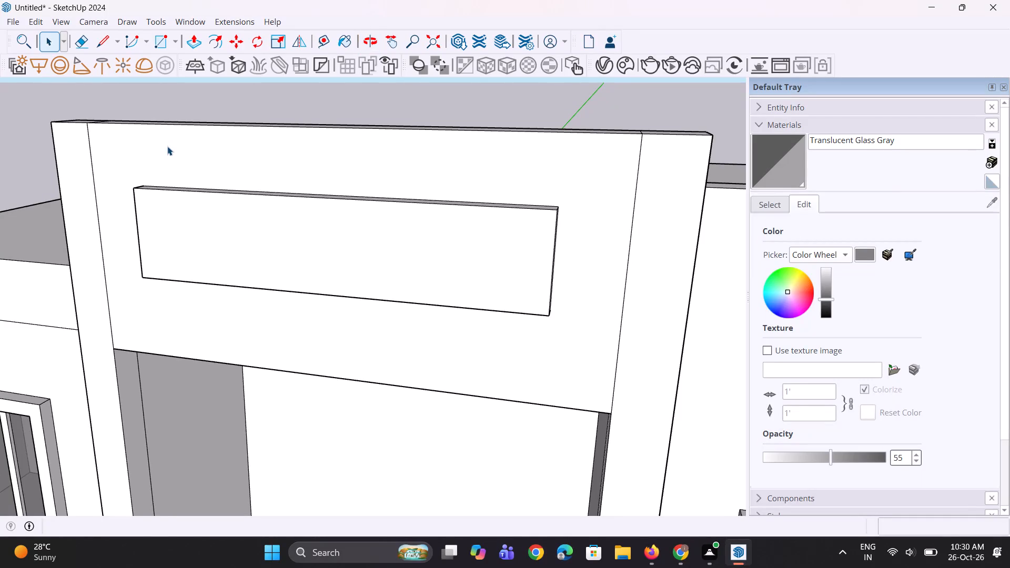
Push/Pull the top face of the right pillar beside the top balcony upward about 1' 1 11/16".
{"action": "scroll", "coordinate": [182, 136], "scroll_direction": "down", "scroll_amount": 4}
{"action": "scroll", "coordinate": [371, 330], "scroll_direction": "down", "scroll_amount": 5}
{"action": "middle_click_drag", "start_coordinate": [351, 297], "coordinate": [373, 267]}
{"action": "scroll", "coordinate": [373, 266], "scroll_direction": "up", "scroll_amount": 1}
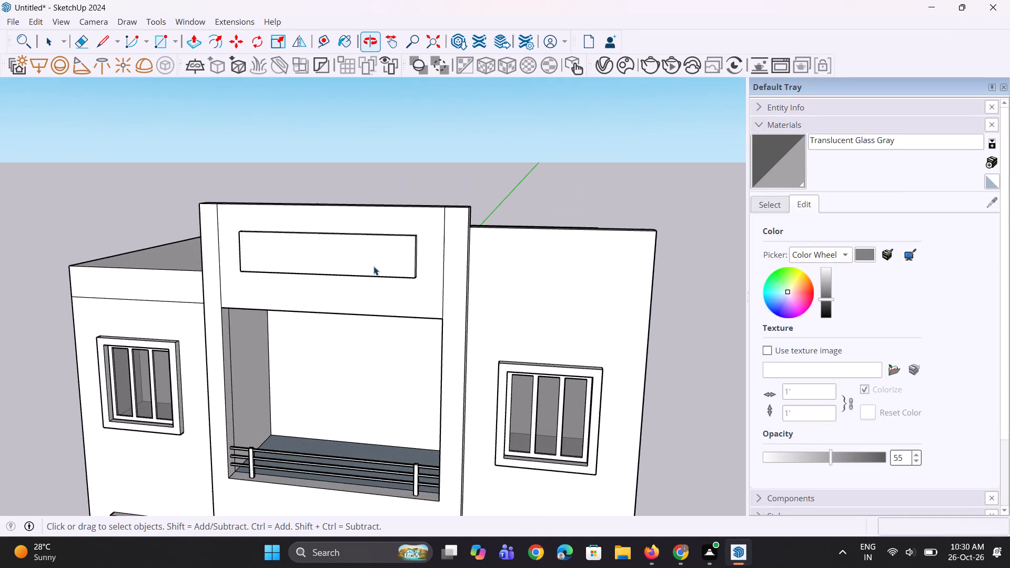
{"action": "scroll", "coordinate": [375, 266], "scroll_direction": "up", "scroll_amount": 4}
{"action": "middle_click_drag", "start_coordinate": [419, 231], "coordinate": [464, 333]}
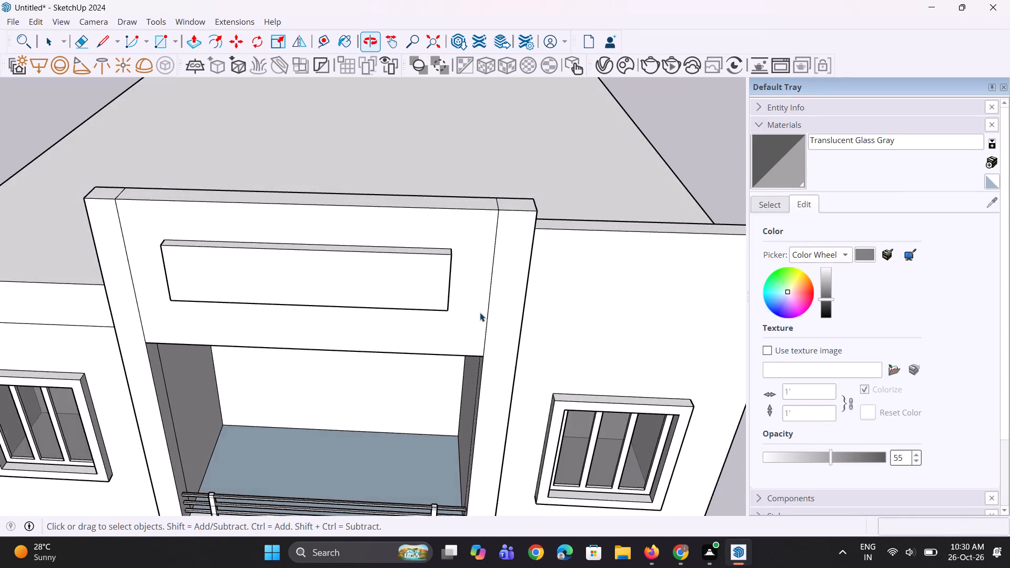
{"action": "scroll", "coordinate": [490, 256], "scroll_direction": "up", "scroll_amount": 3}
{"action": "scroll", "coordinate": [554, 315], "scroll_direction": "down", "scroll_amount": 4}
{"action": "middle_click_drag", "start_coordinate": [547, 302], "coordinate": [576, 390]}
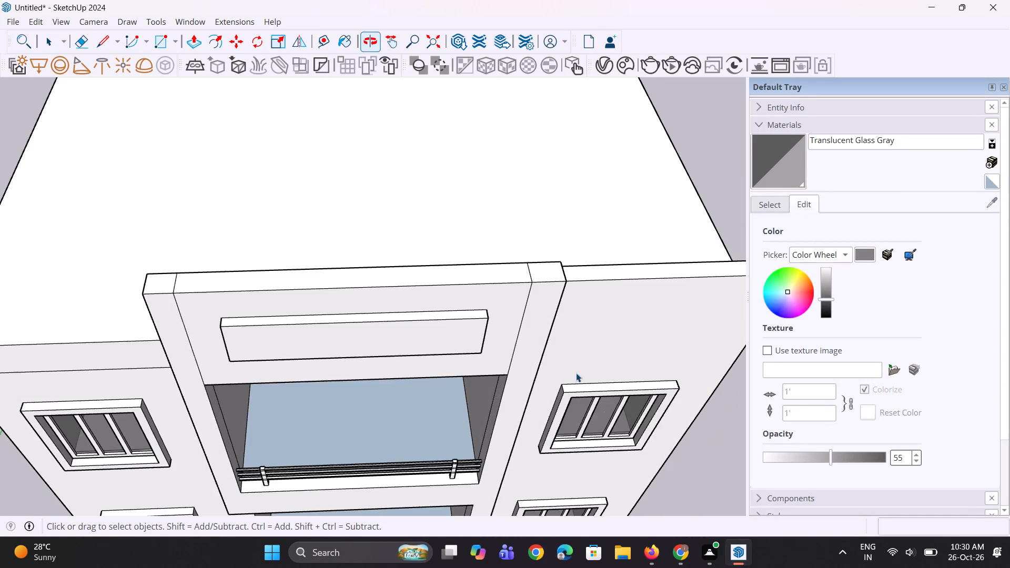
{"action": "scroll", "coordinate": [563, 309], "scroll_direction": "up", "scroll_amount": 2}
{"action": "key", "text": "p"}
{"action": "scroll", "coordinate": [568, 262], "scroll_direction": "up", "scroll_amount": 2}
{"action": "left_click", "coordinate": [548, 260]}
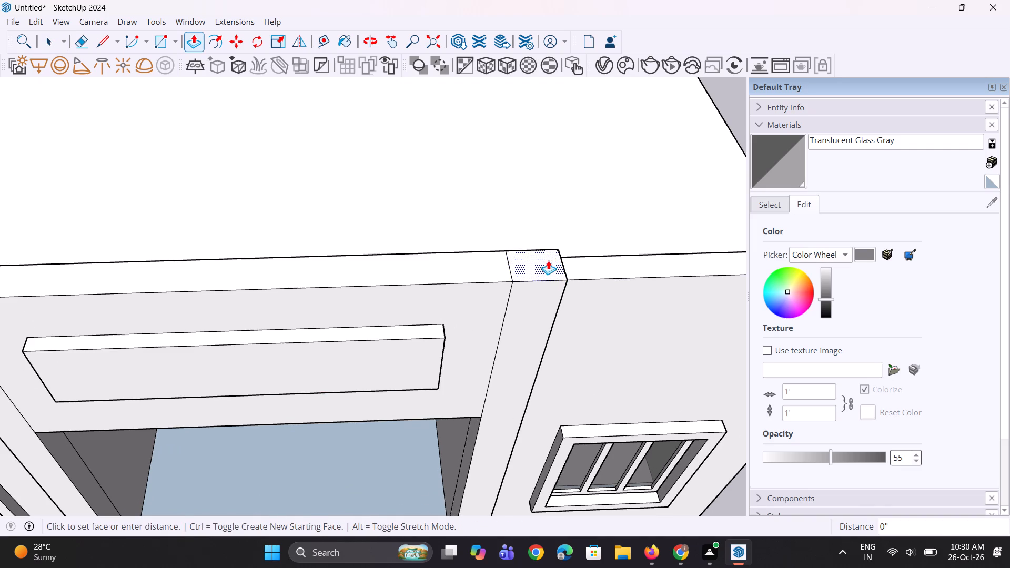
{"action": "left_click", "coordinate": [546, 231]}
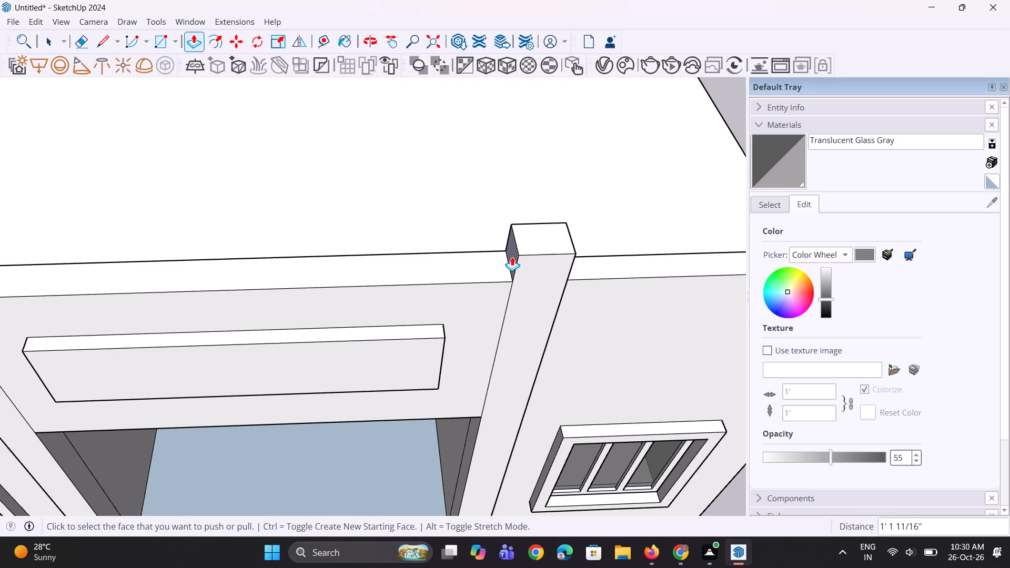
Extend the raised pillar top's inner side face about 18' 5 3/16" across to the left pillar, forming a top beam.
{"action": "left_click", "coordinate": [512, 257]}
{"action": "scroll", "coordinate": [465, 263], "scroll_direction": "down", "scroll_amount": 8}
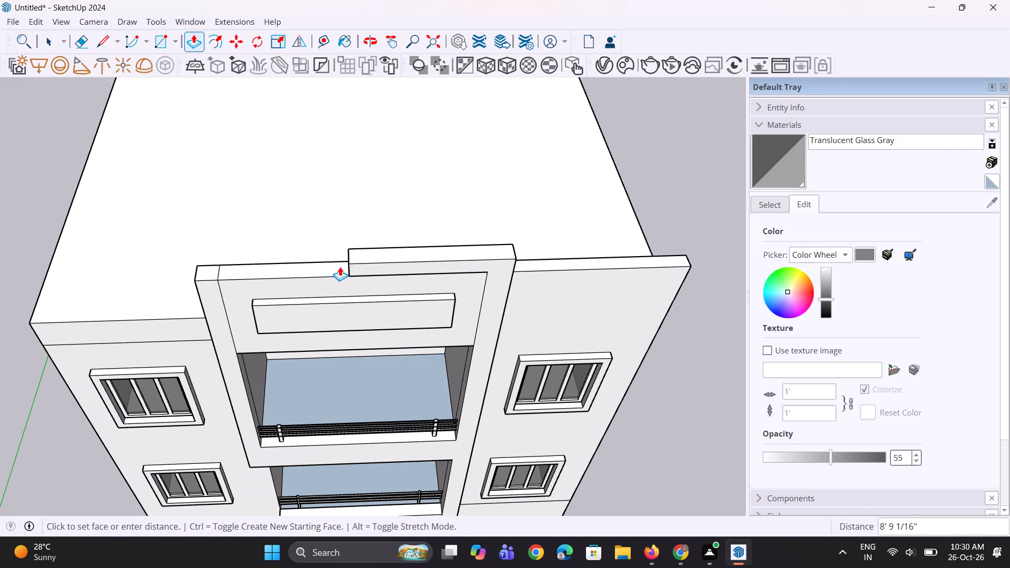
{"action": "left_click", "coordinate": [199, 288]}
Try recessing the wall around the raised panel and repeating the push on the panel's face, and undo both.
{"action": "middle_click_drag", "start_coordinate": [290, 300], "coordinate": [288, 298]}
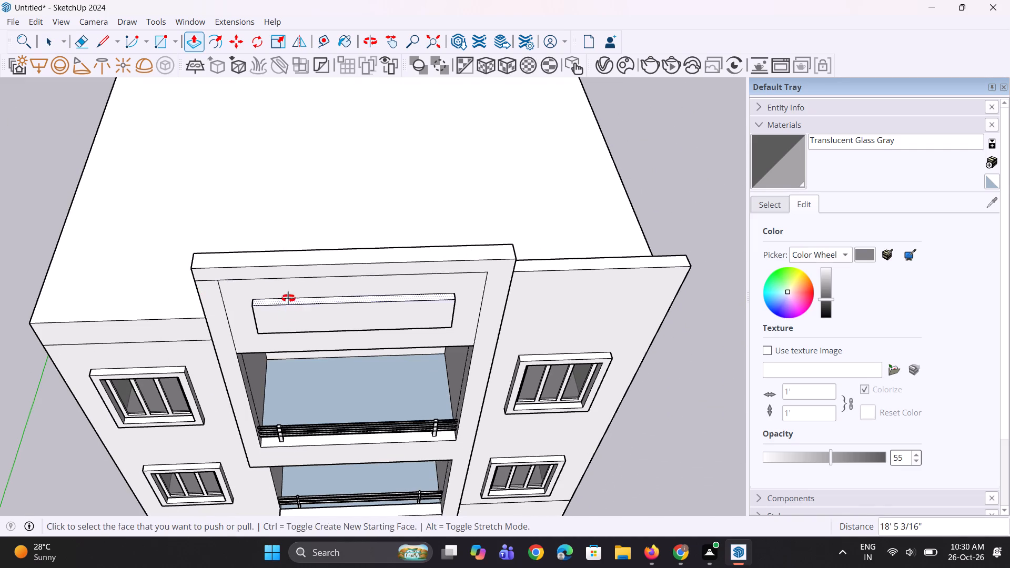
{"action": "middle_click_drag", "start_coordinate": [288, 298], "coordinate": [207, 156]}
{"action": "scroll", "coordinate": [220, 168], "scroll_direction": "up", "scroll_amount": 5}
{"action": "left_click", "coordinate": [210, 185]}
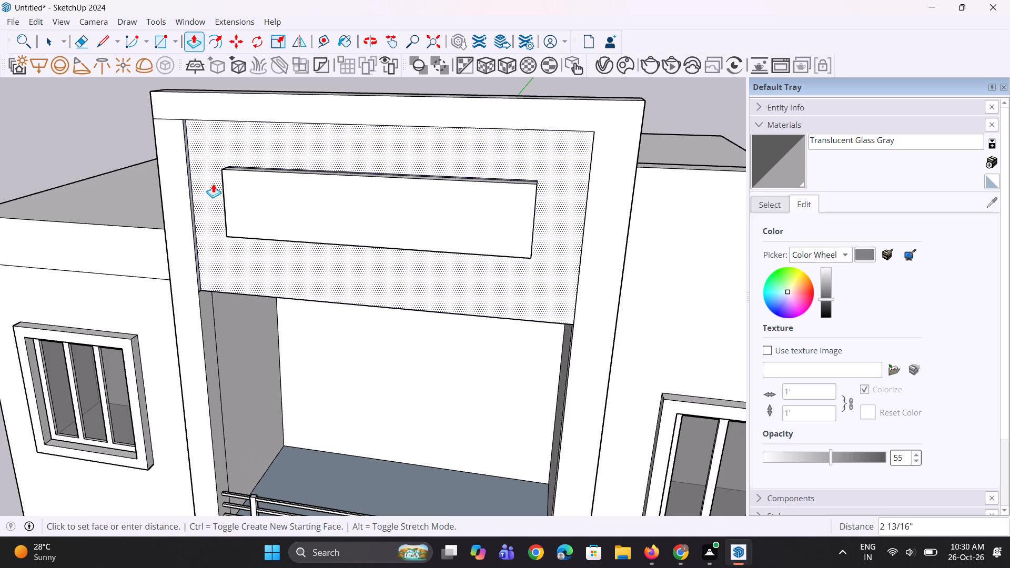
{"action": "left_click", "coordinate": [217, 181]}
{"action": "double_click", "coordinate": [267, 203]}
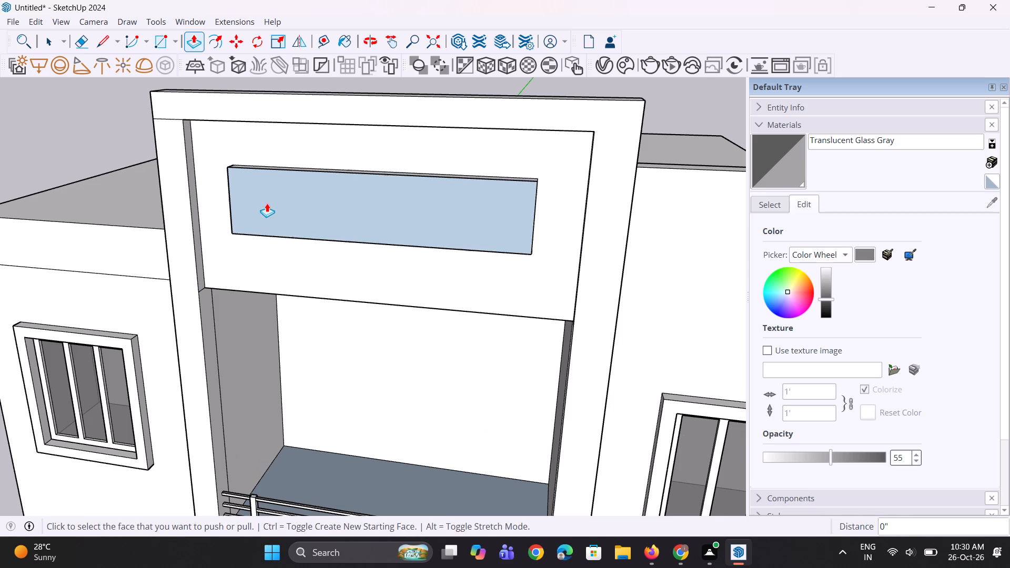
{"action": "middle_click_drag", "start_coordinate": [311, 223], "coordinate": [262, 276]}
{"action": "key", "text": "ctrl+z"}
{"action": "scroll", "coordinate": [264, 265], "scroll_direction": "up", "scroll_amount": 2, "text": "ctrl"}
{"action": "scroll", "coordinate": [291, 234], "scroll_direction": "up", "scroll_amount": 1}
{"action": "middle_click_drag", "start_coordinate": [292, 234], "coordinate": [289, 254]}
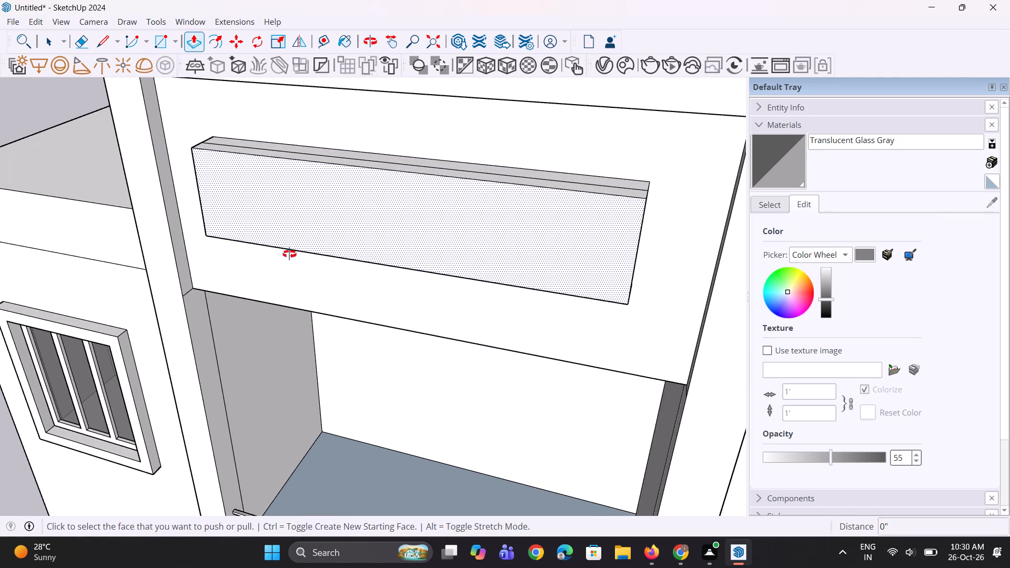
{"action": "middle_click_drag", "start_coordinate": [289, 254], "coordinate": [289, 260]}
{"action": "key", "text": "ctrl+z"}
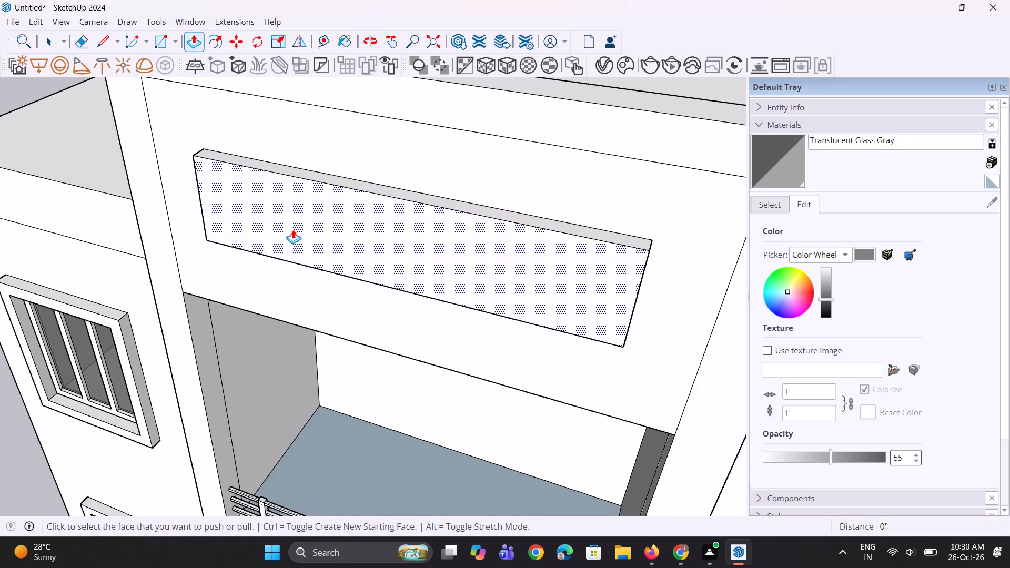
Push the panel's face inward about 3 3/16" and recess the surrounding wall by the same distance.
{"action": "left_click", "coordinate": [294, 227]}
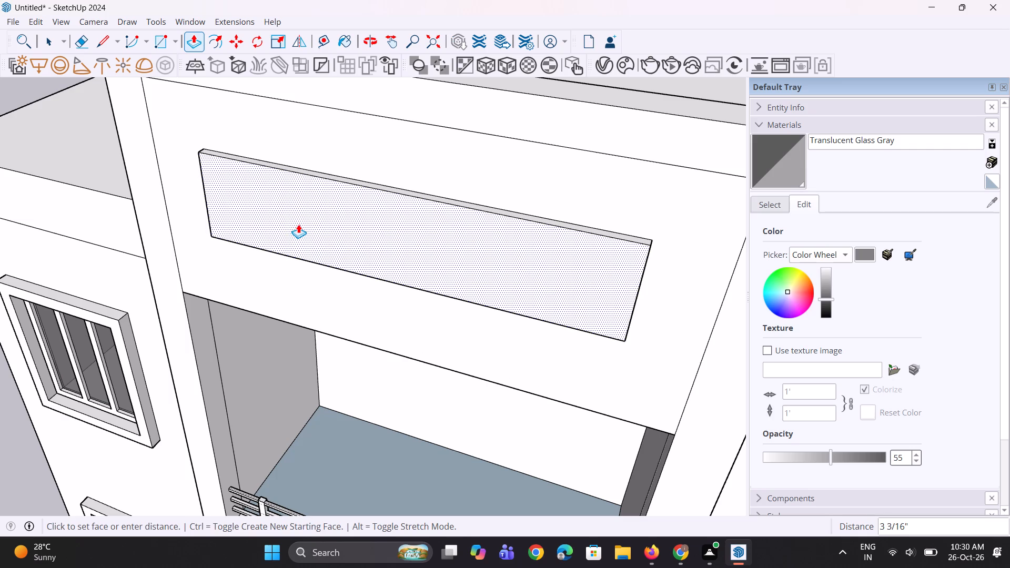
{"action": "left_click", "coordinate": [298, 224]}
{"action": "double_click", "coordinate": [369, 177]}
Erase the stray edge running along the top of the raised panel.
{"action": "middle_click_drag", "start_coordinate": [397, 198], "coordinate": [332, 255]}
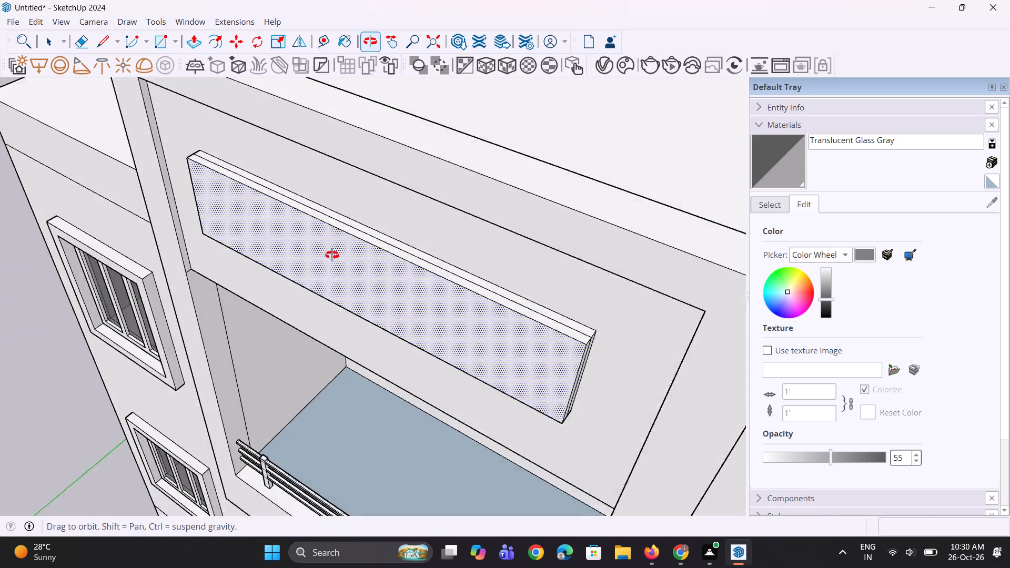
{"action": "middle_click_drag", "start_coordinate": [332, 255], "coordinate": [332, 261]}
{"action": "scroll", "coordinate": [318, 222], "scroll_direction": "up", "scroll_amount": 5}
{"action": "key", "text": "e"}
{"action": "left_click", "coordinate": [334, 248]}
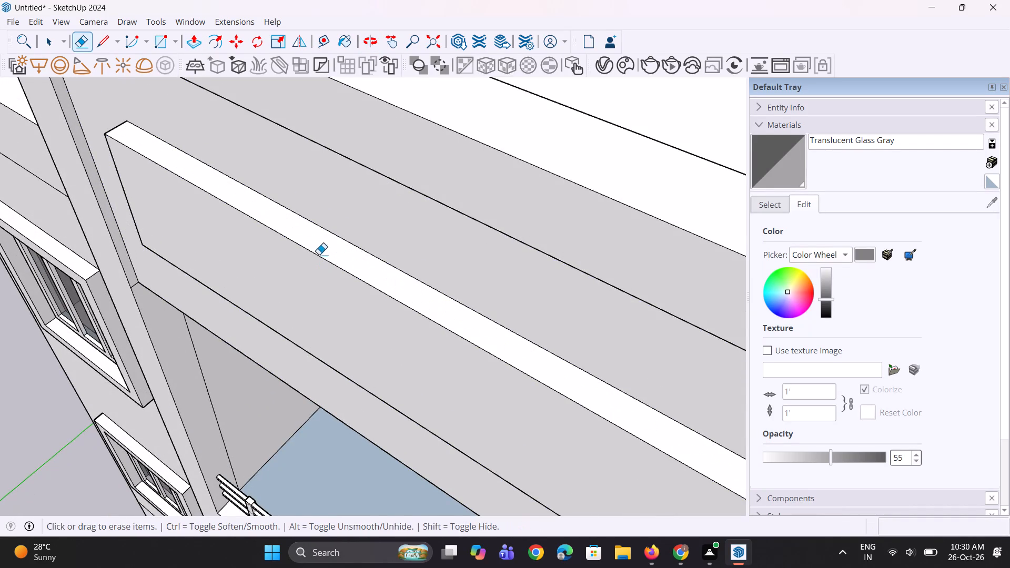
Push the raised panel's front face slightly inward with Push/Pull.
{"action": "scroll", "coordinate": [233, 266], "scroll_direction": "down", "scroll_amount": 4}
{"action": "middle_click_drag", "start_coordinate": [285, 322], "coordinate": [312, 256]}
{"action": "scroll", "coordinate": [312, 256], "scroll_direction": "up", "scroll_amount": 1}
{"action": "key", "text": "p"}
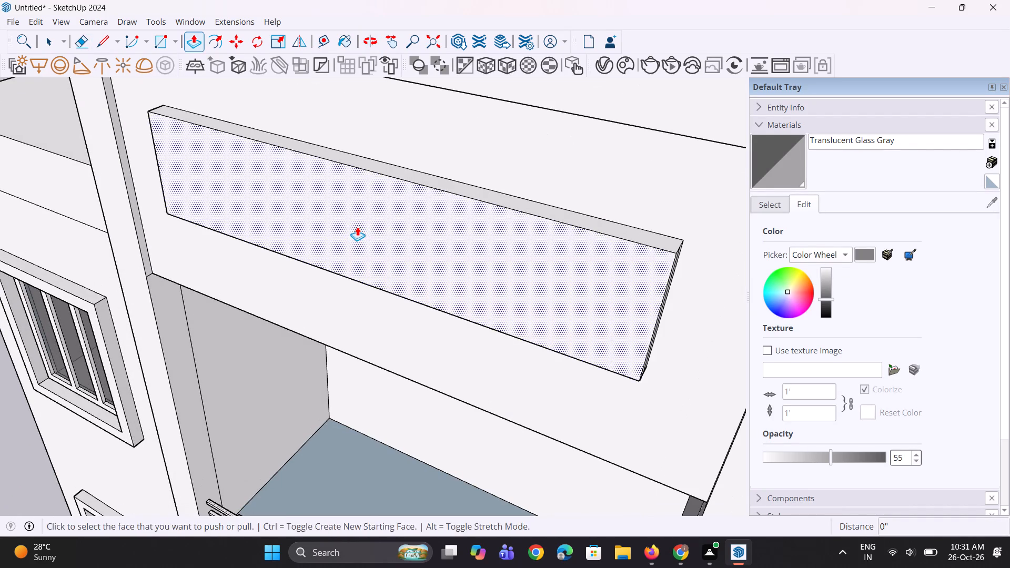
{"action": "left_click", "coordinate": [357, 227]}
{"action": "left_click", "coordinate": [363, 220]}
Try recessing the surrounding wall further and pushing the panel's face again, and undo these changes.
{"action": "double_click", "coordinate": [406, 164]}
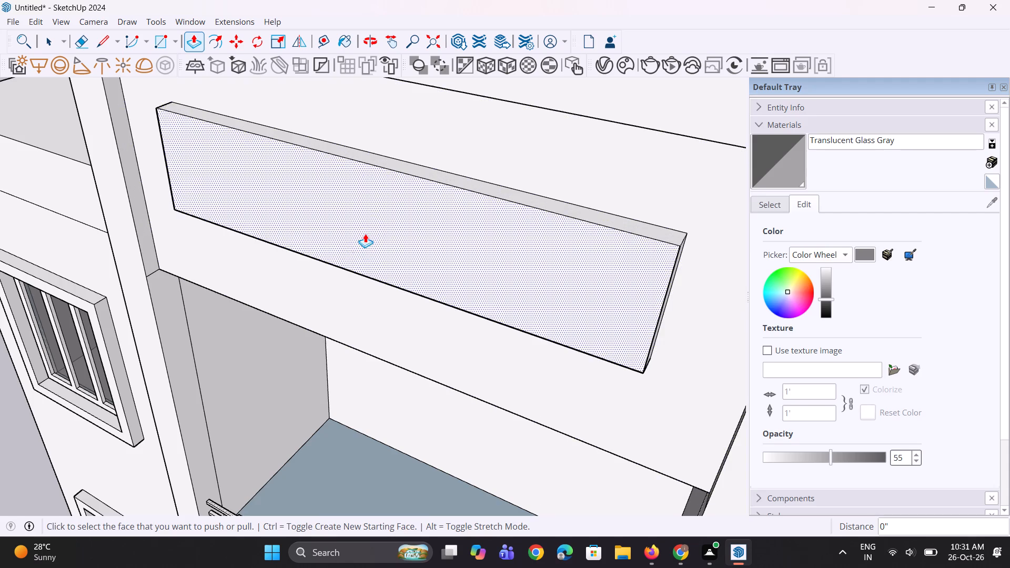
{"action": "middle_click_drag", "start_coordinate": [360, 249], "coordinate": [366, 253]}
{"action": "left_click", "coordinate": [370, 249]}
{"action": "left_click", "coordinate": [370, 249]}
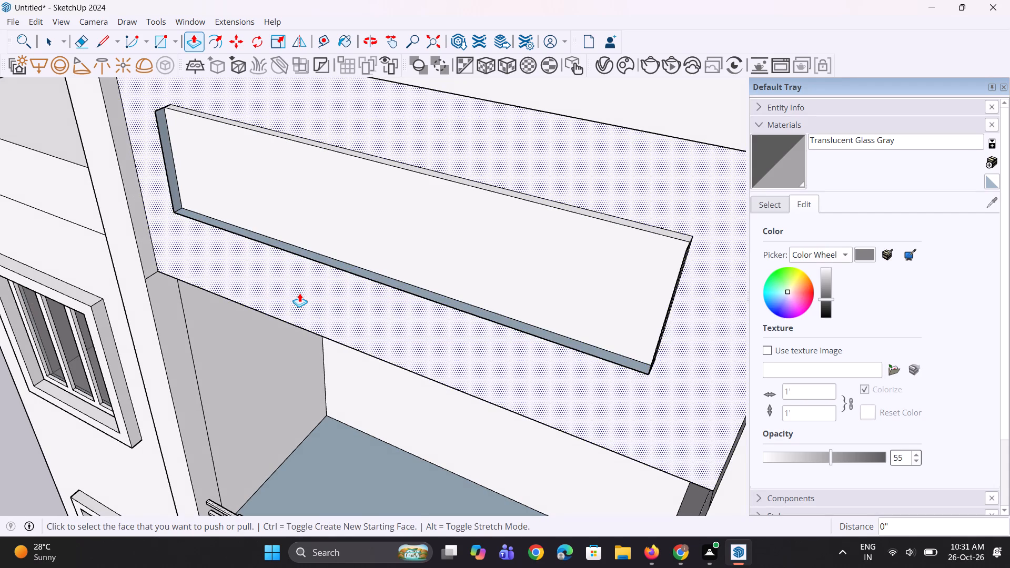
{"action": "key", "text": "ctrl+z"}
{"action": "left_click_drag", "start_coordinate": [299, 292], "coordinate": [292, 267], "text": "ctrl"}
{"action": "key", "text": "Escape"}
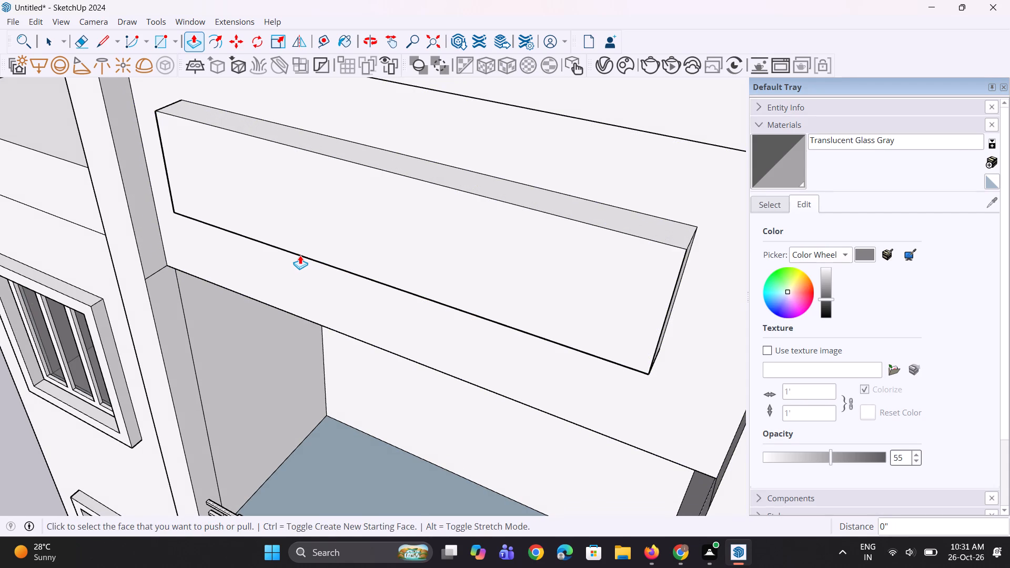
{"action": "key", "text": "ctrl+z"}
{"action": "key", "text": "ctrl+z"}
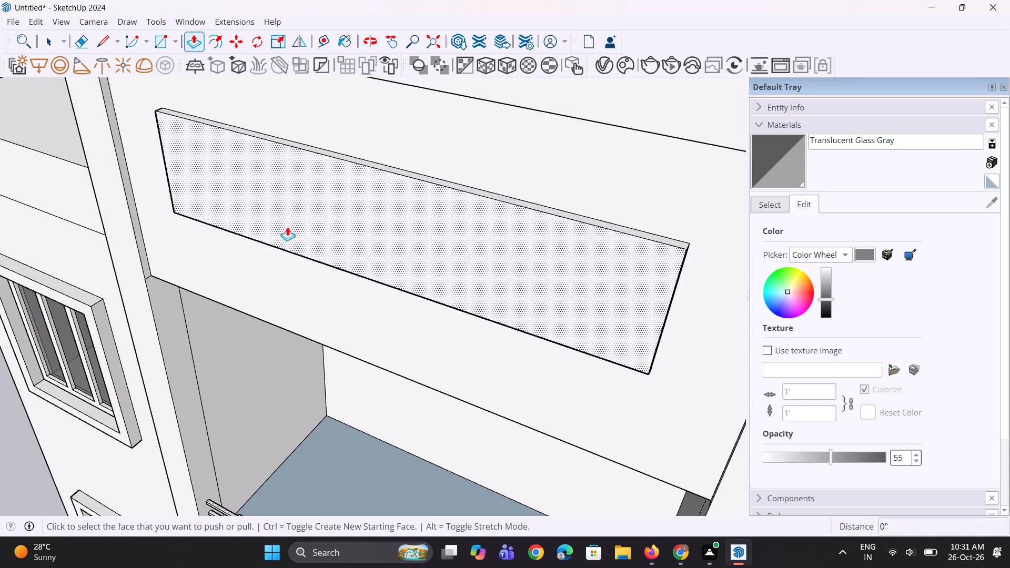
Push the front face of the panel above the top balcony inward about 2 15/16".
{"action": "scroll", "coordinate": [116, 390], "scroll_direction": "down", "scroll_amount": 5}
{"action": "middle_click_drag", "start_coordinate": [110, 386], "coordinate": [247, 279]}
{"action": "scroll", "coordinate": [218, 269], "scroll_direction": "down", "scroll_amount": 5}
{"action": "middle_click_drag", "start_coordinate": [204, 231], "coordinate": [158, 268]}
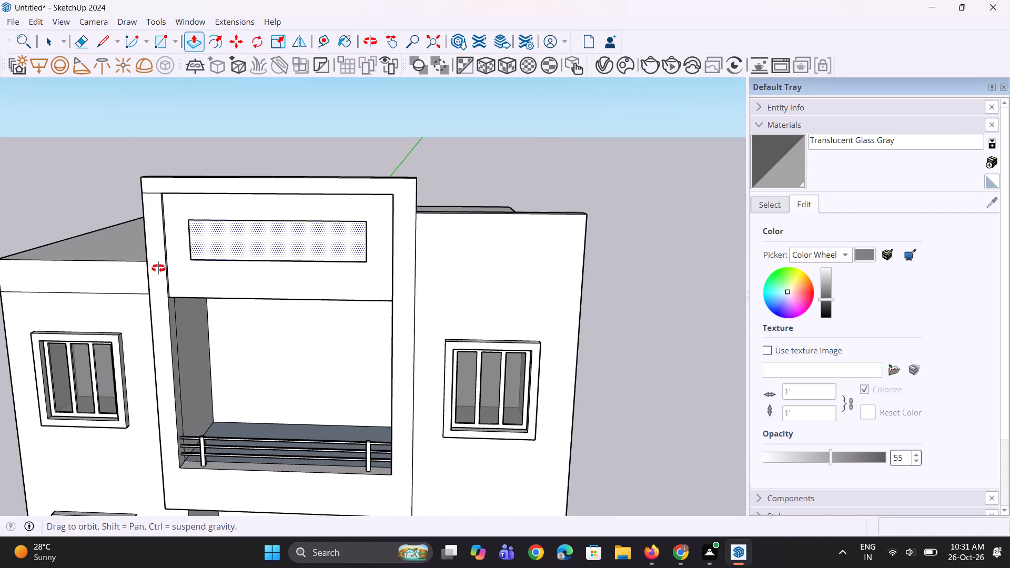
{"action": "middle_click_drag", "start_coordinate": [158, 268], "coordinate": [11, 359]}
{"action": "scroll", "coordinate": [275, 174], "scroll_direction": "up", "scroll_amount": 3}
{"action": "scroll", "coordinate": [339, 260], "scroll_direction": "up", "scroll_amount": 5}
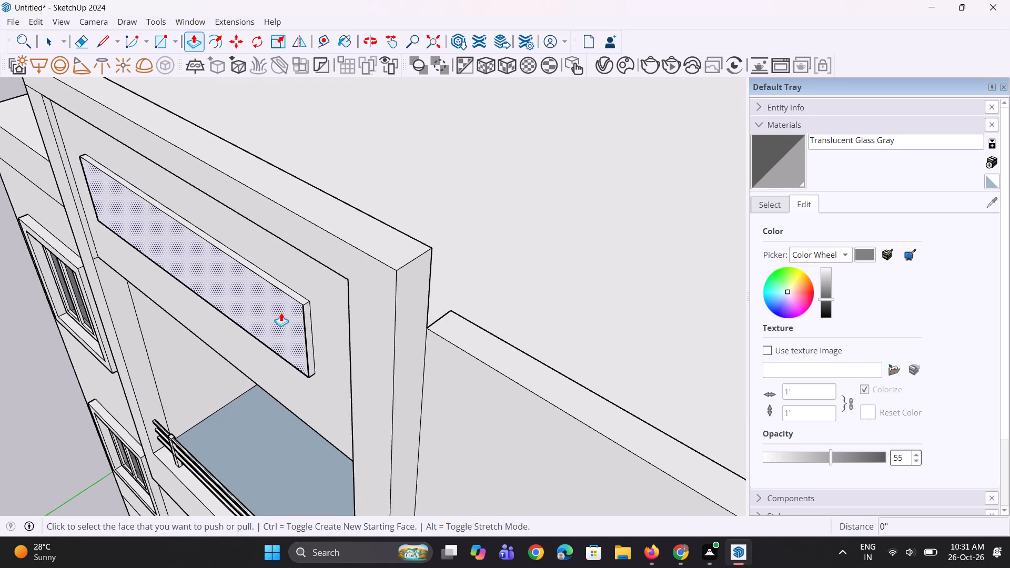
{"action": "left_click", "coordinate": [281, 311]}
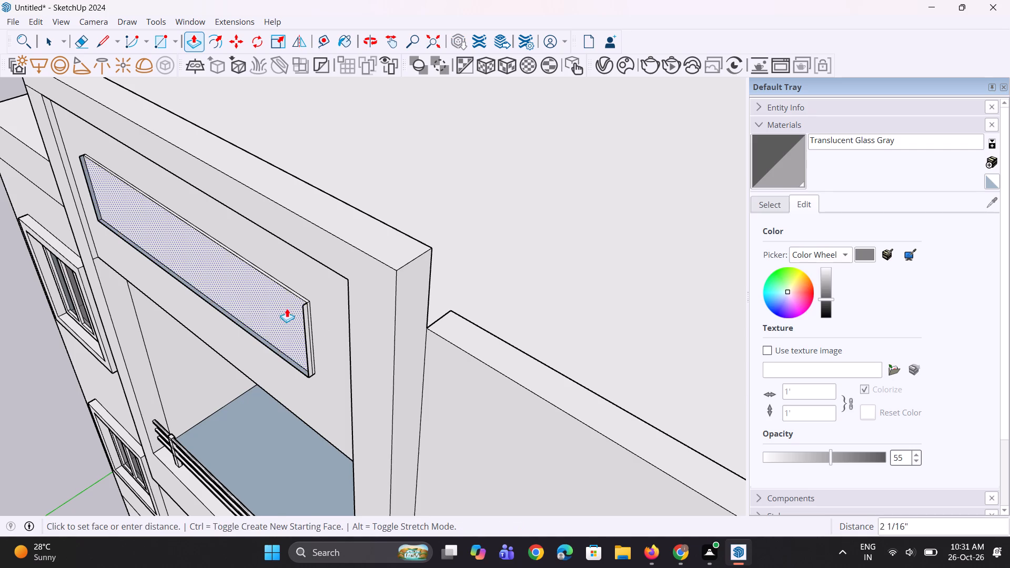
{"action": "left_click", "coordinate": [333, 330]}
{"action": "scroll", "coordinate": [313, 341], "scroll_direction": "up", "scroll_amount": 1}
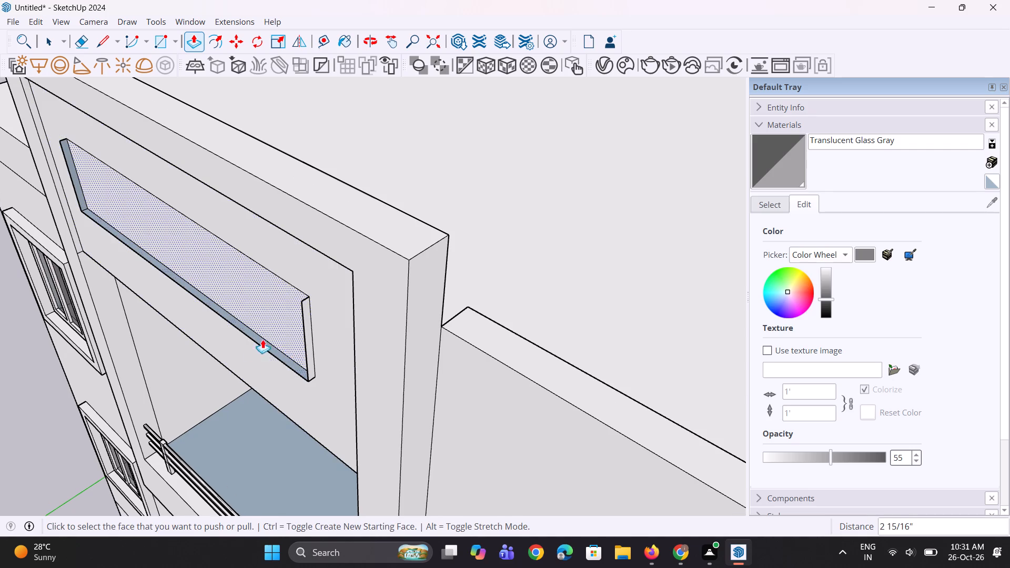
Pull the panel's front face back outward about 2 3/4".
{"action": "middle_click_drag", "start_coordinate": [266, 352], "coordinate": [554, 303]}
{"action": "scroll", "coordinate": [416, 346], "scroll_direction": "up", "scroll_amount": 1}
{"action": "scroll", "coordinate": [636, 238], "scroll_direction": "up", "scroll_amount": 1}
{"action": "middle_click_drag", "start_coordinate": [636, 238], "coordinate": [552, 223]}
{"action": "scroll", "coordinate": [354, 257], "scroll_direction": "down", "scroll_amount": 4}
{"action": "left_click", "coordinate": [305, 241]}
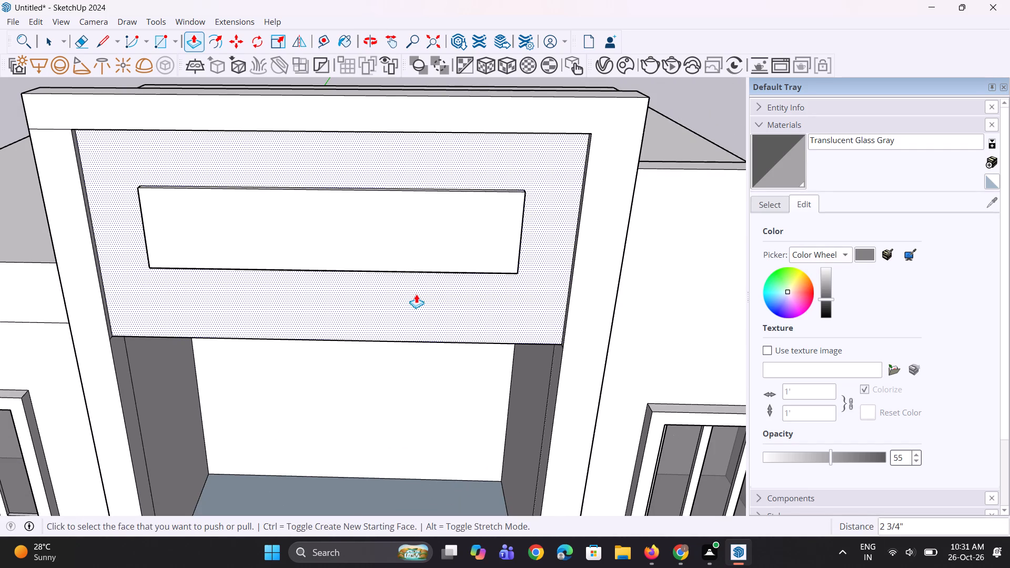
{"action": "left_click", "coordinate": [416, 294]}
{"action": "middle_click_drag", "start_coordinate": [528, 287], "coordinate": [385, 366]}
{"action": "key", "text": "Escape"}
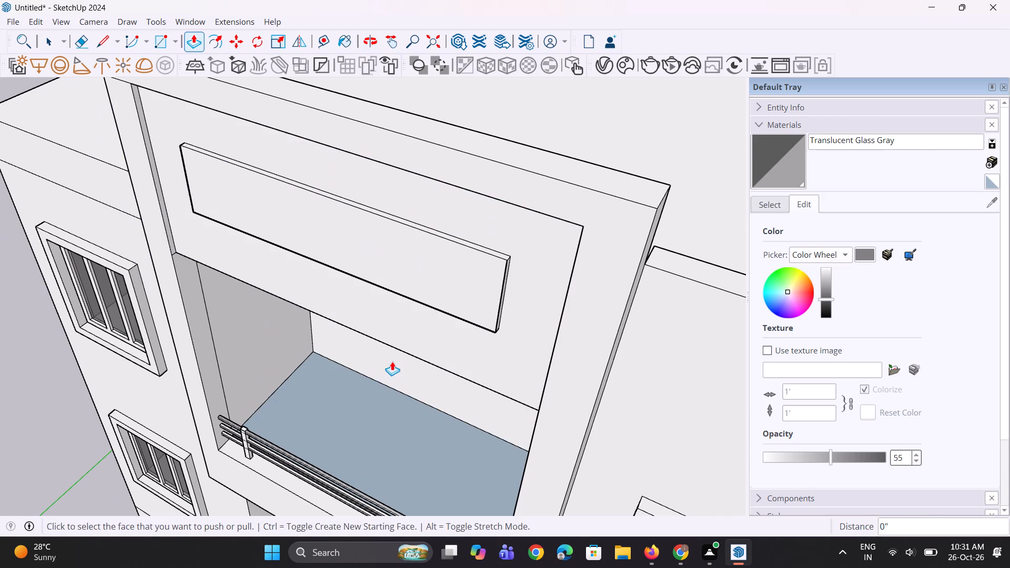
Erase the leftover vertical rim edge and the short corner edge at the panel's right end.
{"action": "scroll", "coordinate": [456, 301], "scroll_direction": "up", "scroll_amount": 2}
{"action": "scroll", "coordinate": [523, 283], "scroll_direction": "up", "scroll_amount": 1}
{"action": "middle_click_drag", "start_coordinate": [523, 283], "coordinate": [406, 314]}
{"action": "scroll", "coordinate": [438, 315], "scroll_direction": "up", "scroll_amount": 6}
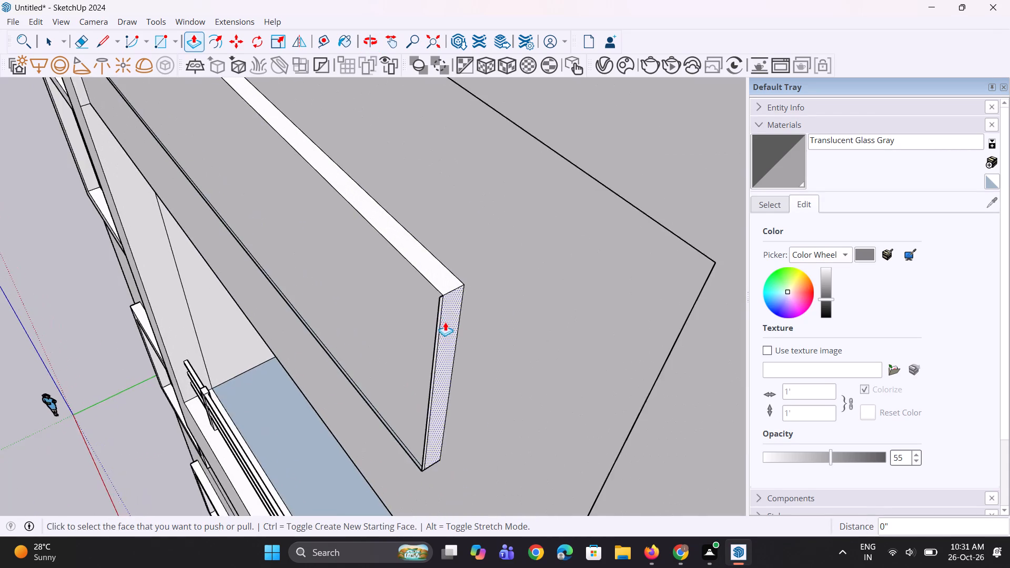
{"action": "scroll", "coordinate": [445, 322], "scroll_direction": "up", "scroll_amount": 10}
{"action": "key", "text": "space"}
{"action": "scroll", "coordinate": [431, 314], "scroll_direction": "up", "scroll_amount": 4}
{"action": "key", "text": "e"}
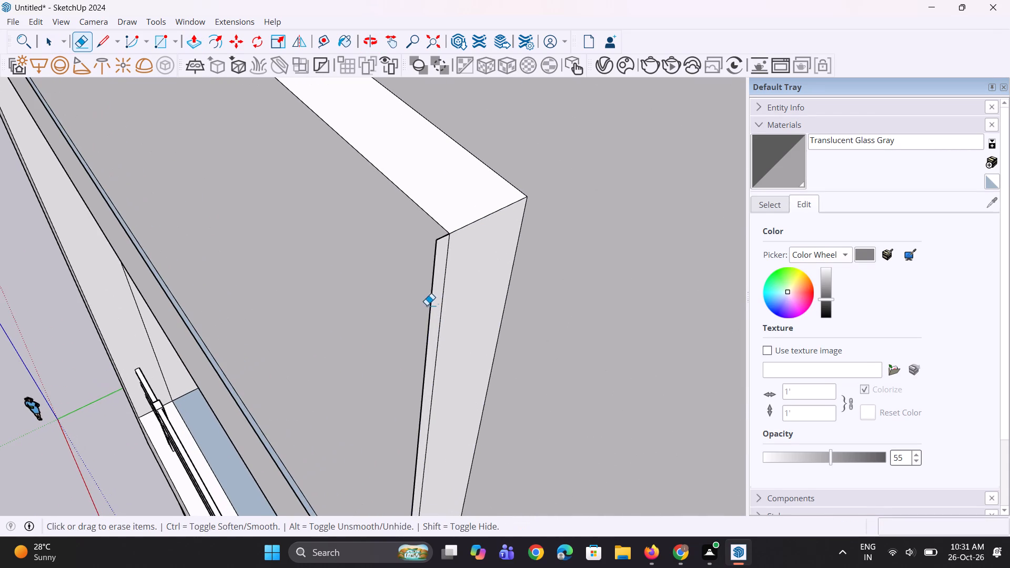
{"action": "left_click", "coordinate": [431, 297]}
{"action": "left_click", "coordinate": [439, 239]}
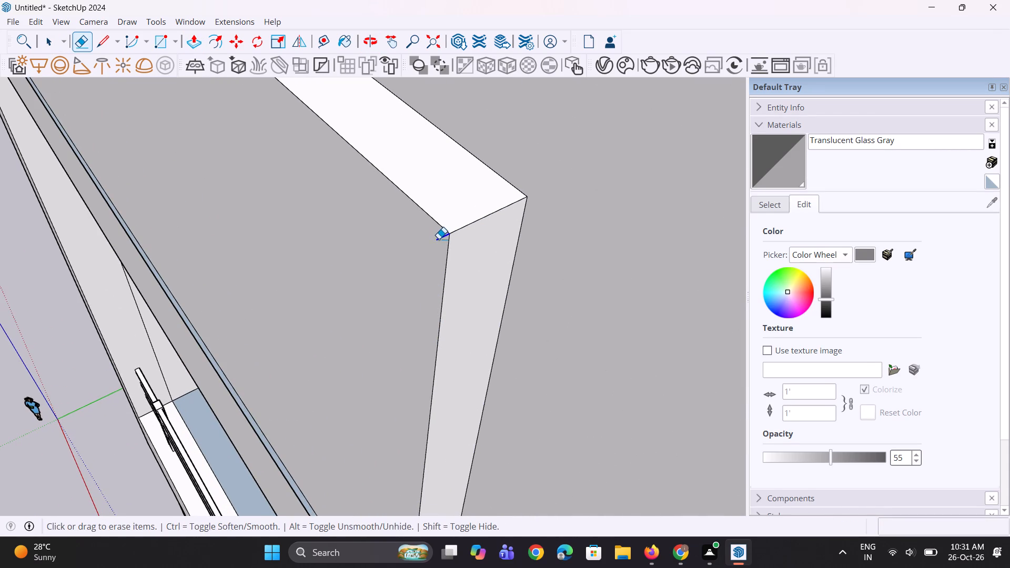
Erase the leftover rim edge at the panel's lower right corner, clearing the thin strip along its bottom.
{"action": "scroll", "coordinate": [436, 203], "scroll_direction": "down", "scroll_amount": 13}
{"action": "scroll", "coordinate": [423, 364], "scroll_direction": "up", "scroll_amount": 2}
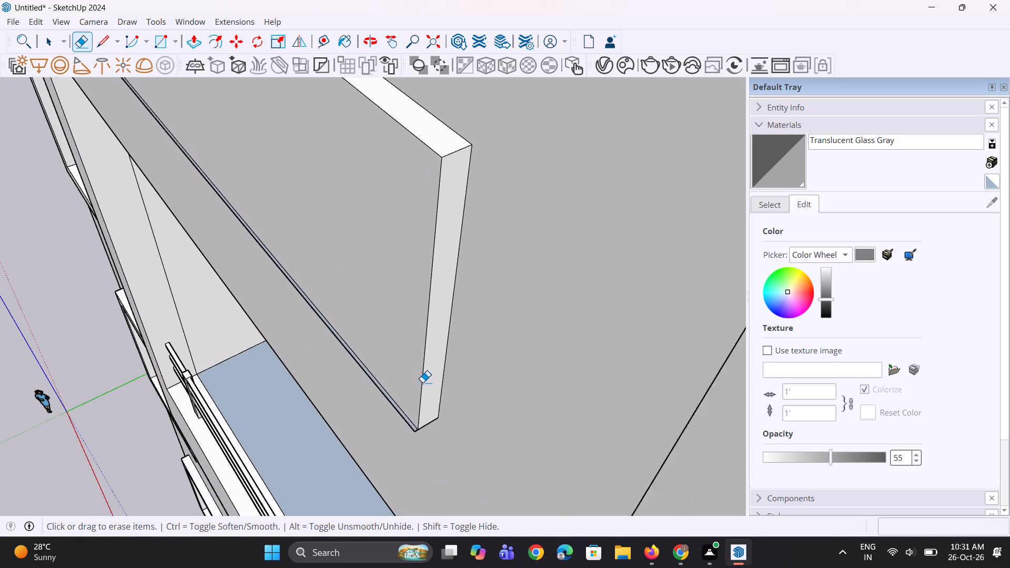
{"action": "scroll", "coordinate": [422, 382], "scroll_direction": "up", "scroll_amount": 1}
{"action": "middle_click", "coordinate": [403, 417]}
{"action": "scroll", "coordinate": [406, 418], "scroll_direction": "up", "scroll_amount": 7}
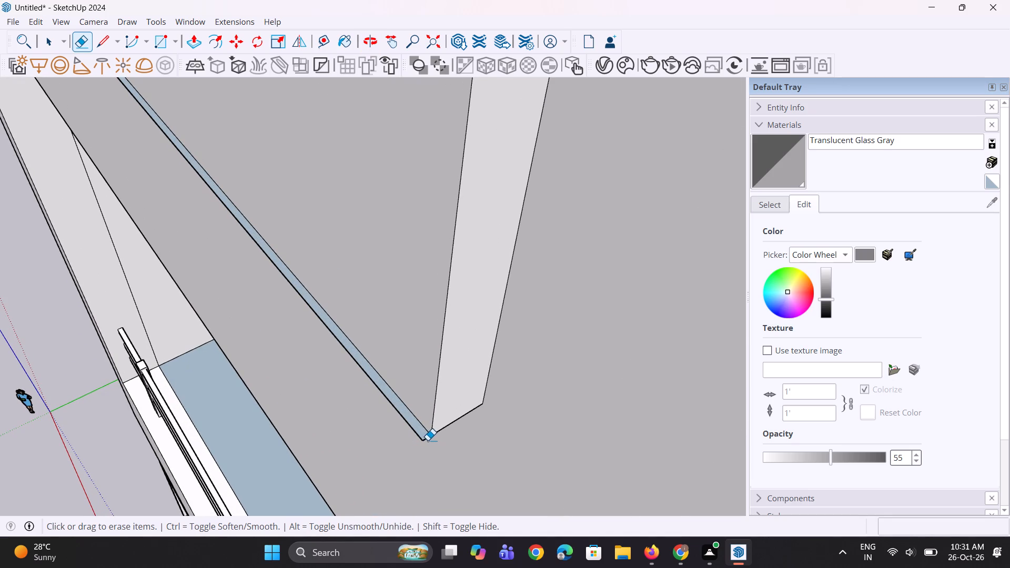
{"action": "left_click", "coordinate": [422, 440]}
Erase the leftover vertical rim edge at the panel's left end and the short edges at its upper and lower left corners.
{"action": "scroll", "coordinate": [443, 451], "scroll_direction": "down", "scroll_amount": 8}
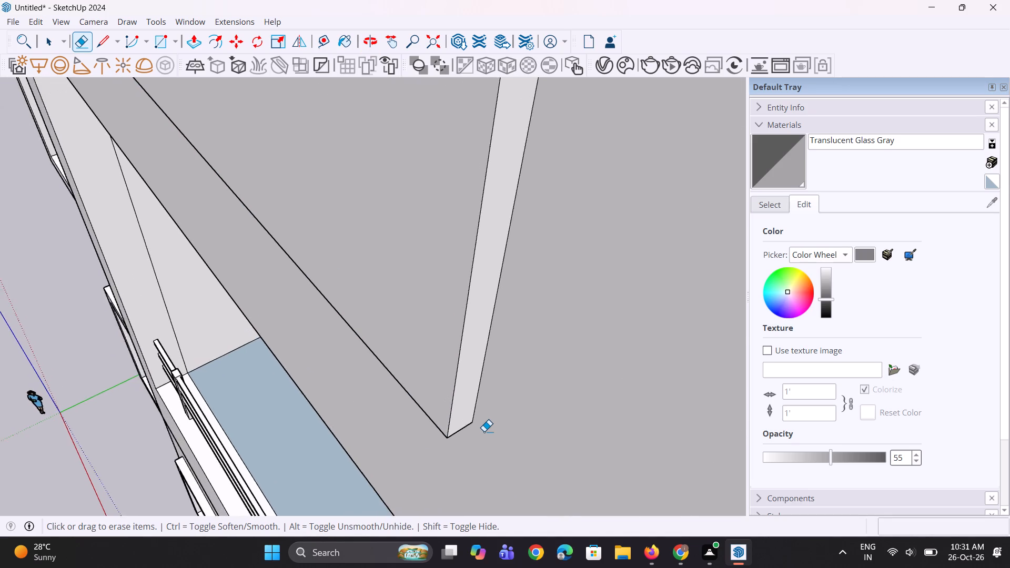
{"action": "scroll", "coordinate": [484, 431], "scroll_direction": "down", "scroll_amount": 7}
{"action": "scroll", "coordinate": [372, 401], "scroll_direction": "down", "scroll_amount": 6}
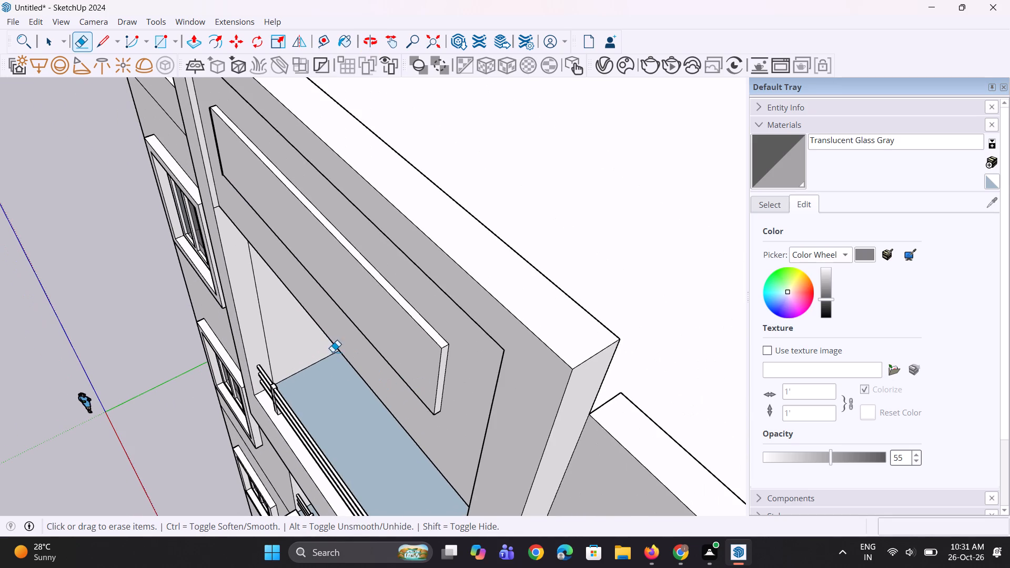
{"action": "scroll", "coordinate": [203, 137], "scroll_direction": "up", "scroll_amount": 18}
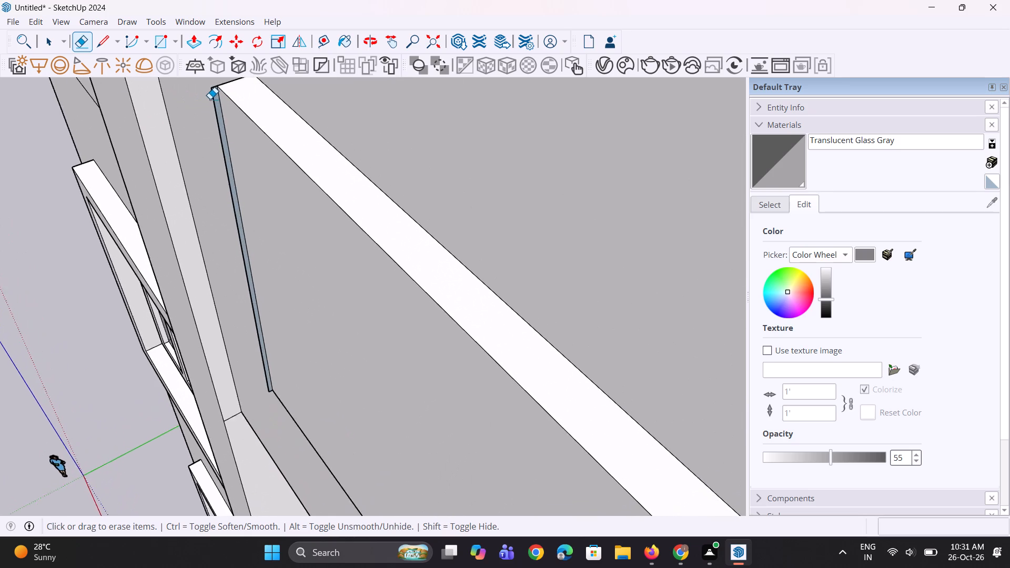
{"action": "scroll", "coordinate": [210, 99], "scroll_direction": "up", "scroll_amount": 4}
{"action": "left_click", "coordinate": [212, 87]}
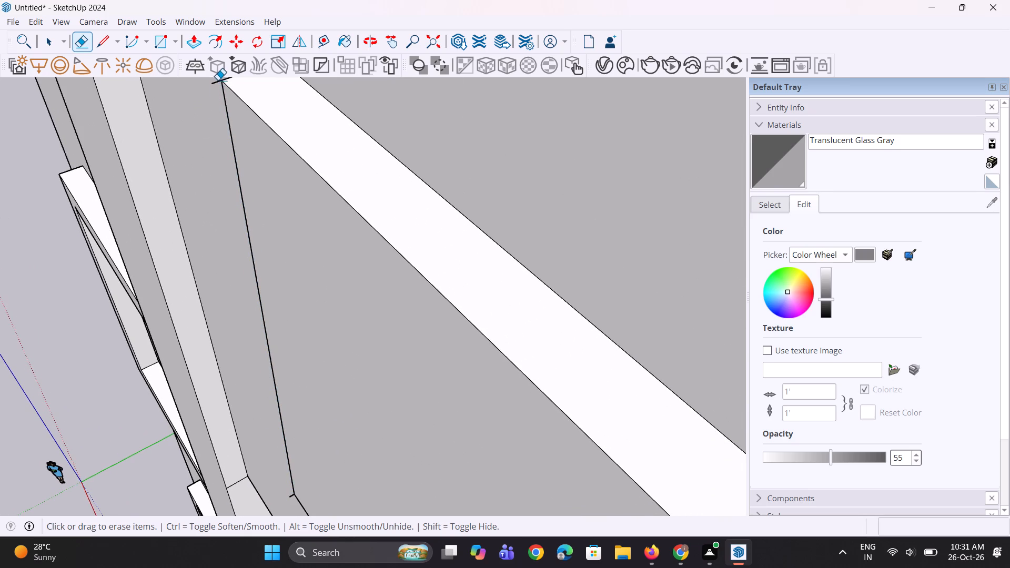
{"action": "left_click", "coordinate": [218, 83]}
{"action": "scroll", "coordinate": [243, 173], "scroll_direction": "down", "scroll_amount": 4}
{"action": "scroll", "coordinate": [320, 473], "scroll_direction": "up", "scroll_amount": 3}
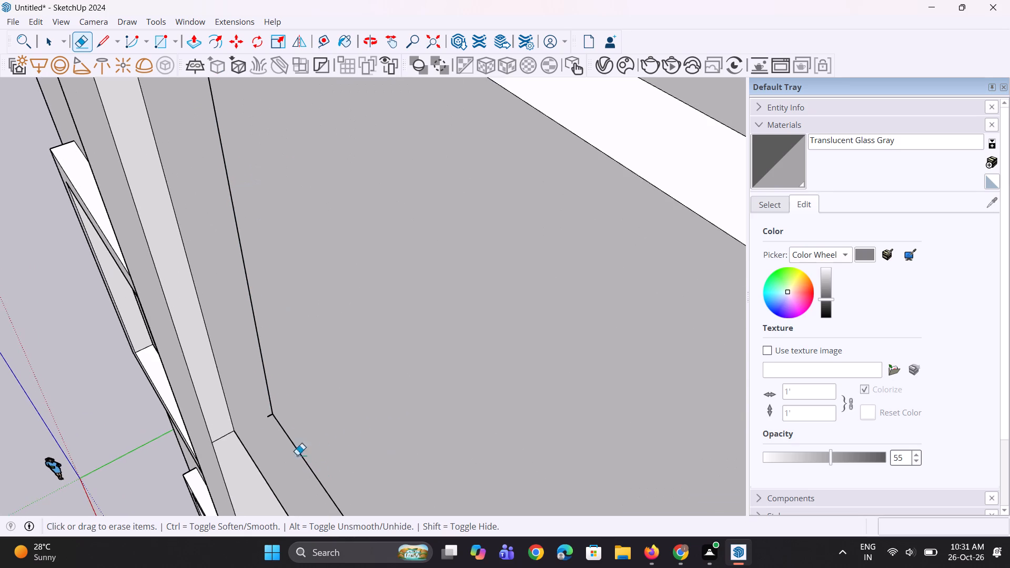
{"action": "scroll", "coordinate": [278, 404], "scroll_direction": "up", "scroll_amount": 6}
{"action": "left_click", "coordinate": [266, 427]}
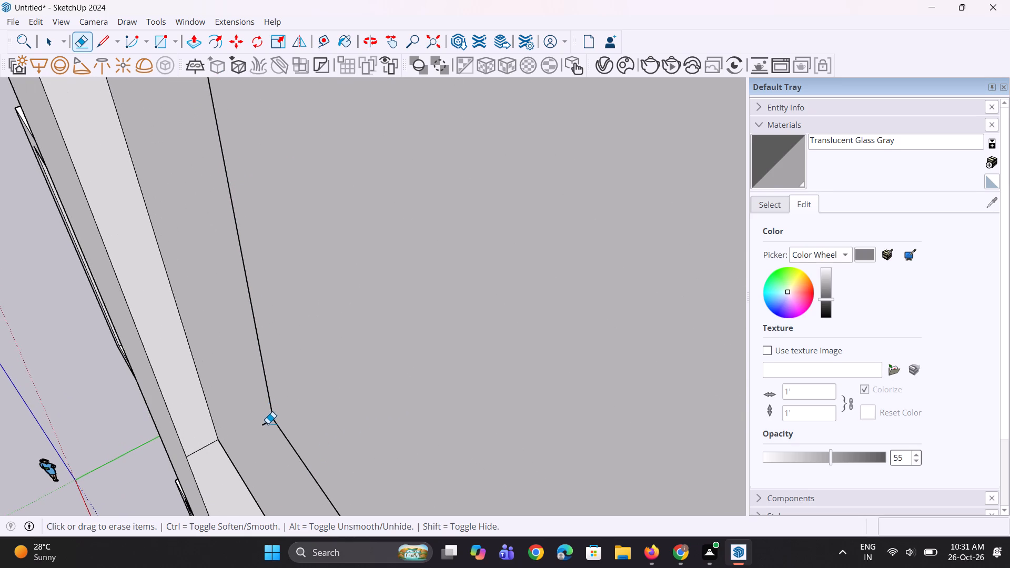
{"action": "left_click", "coordinate": [268, 423]}
{"action": "scroll", "coordinate": [244, 439], "scroll_direction": "down", "scroll_amount": 14}
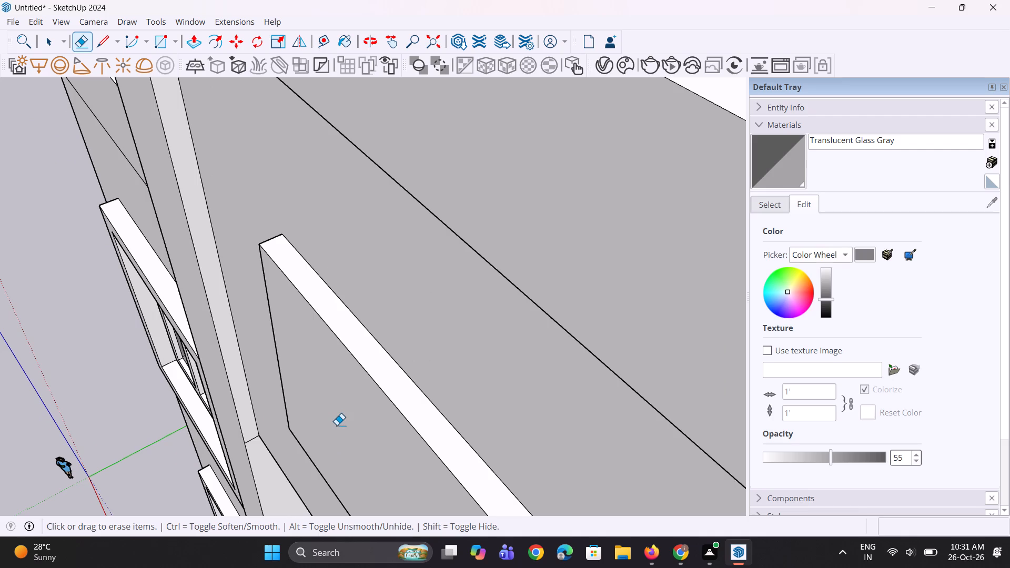
Push the front face of the panel above the top balcony inward about 1 5/16".
{"action": "key", "text": "p"}
{"action": "left_click", "coordinate": [363, 392]}
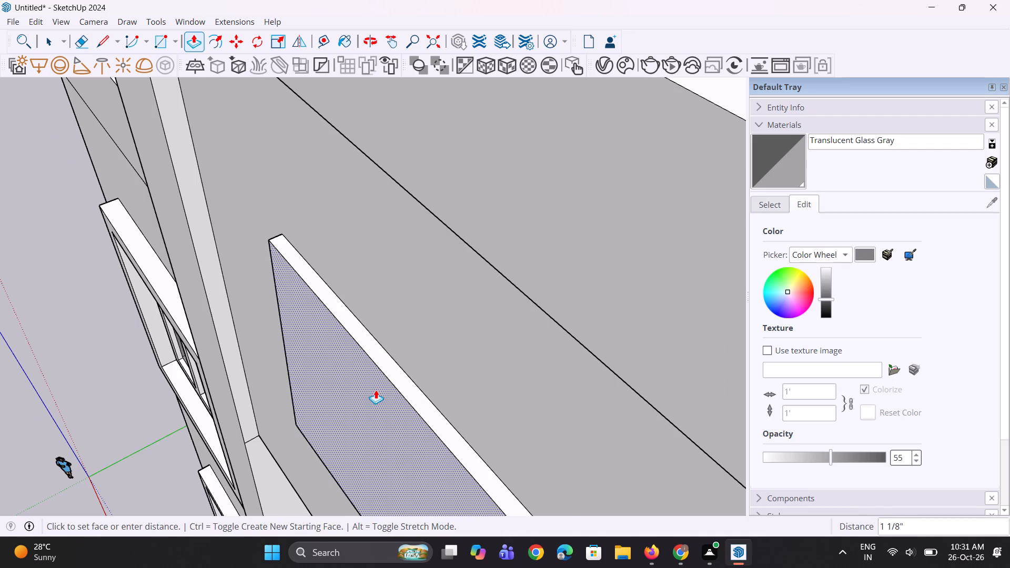
{"action": "left_click", "coordinate": [377, 390]}
Examine the panel above the top balcony and the surrounding front facade and roof from several angles.
{"action": "scroll", "coordinate": [257, 347], "scroll_direction": "down", "scroll_amount": 5}
{"action": "middle_click_drag", "start_coordinate": [277, 397], "coordinate": [461, 305]}
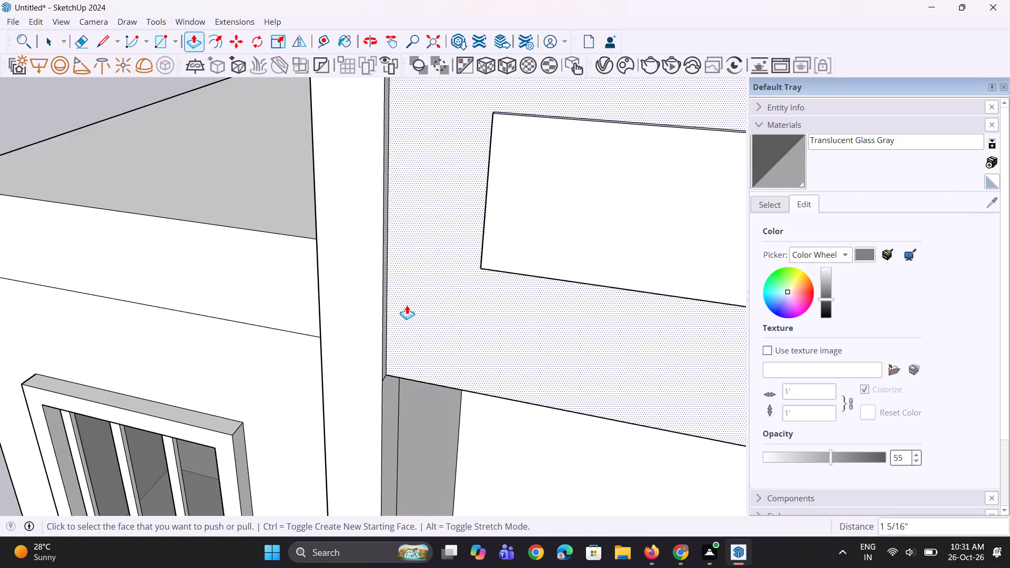
{"action": "scroll", "coordinate": [306, 342], "scroll_direction": "down", "scroll_amount": 4}
{"action": "scroll", "coordinate": [260, 352], "scroll_direction": "down", "scroll_amount": 8}
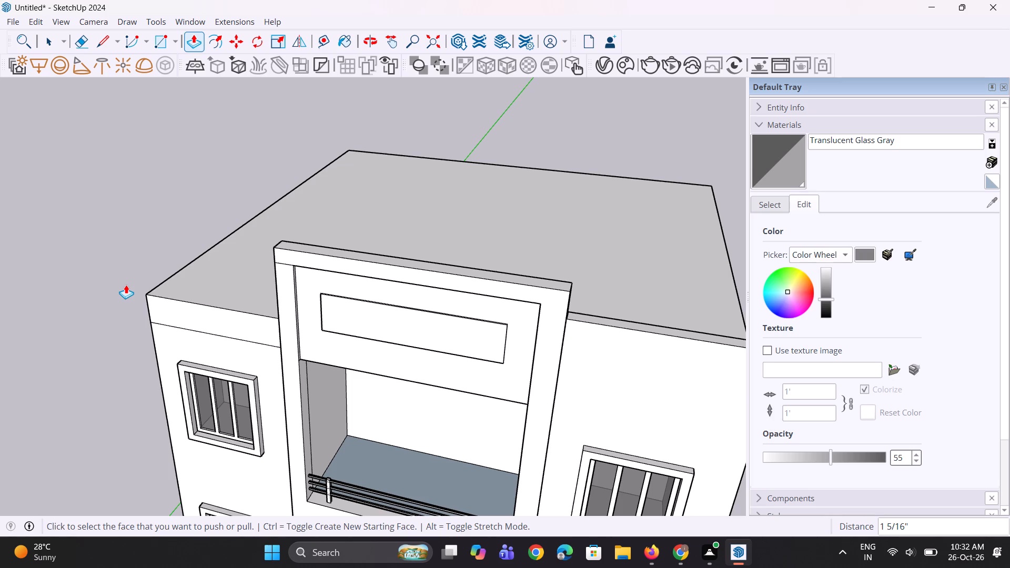
{"action": "scroll", "coordinate": [256, 122], "scroll_direction": "down", "scroll_amount": 4}
{"action": "middle_click_drag", "start_coordinate": [400, 297], "coordinate": [328, 302]}
{"action": "scroll", "coordinate": [331, 230], "scroll_direction": "up", "scroll_amount": 2}
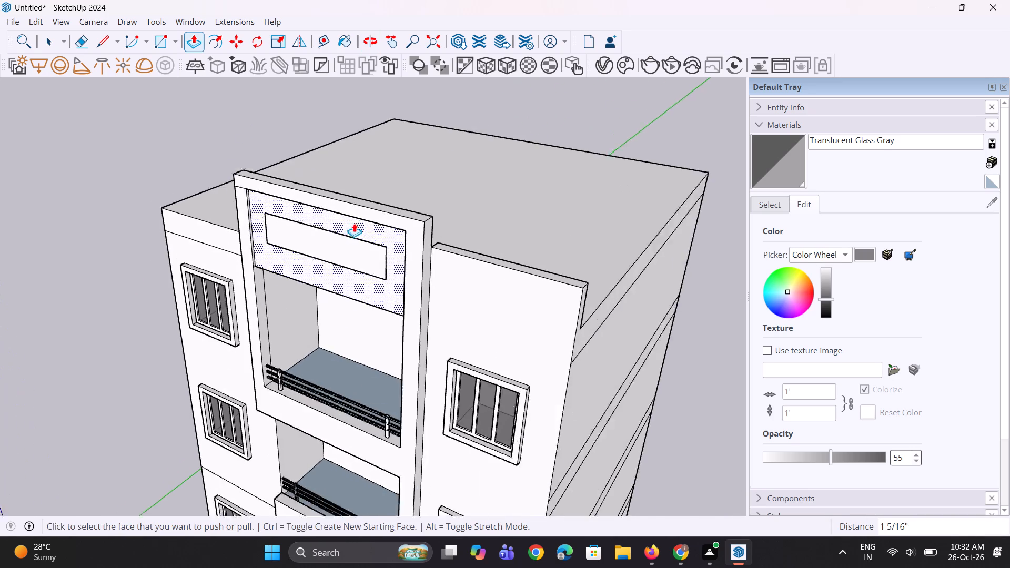
{"action": "scroll", "coordinate": [354, 223], "scroll_direction": "up", "scroll_amount": 9}
{"action": "key", "text": "space"}
{"action": "scroll", "coordinate": [362, 278], "scroll_direction": "down", "scroll_amount": 4}
{"action": "key", "text": "space"}
{"action": "middle_click_drag", "start_coordinate": [361, 277], "coordinate": [387, 267]}
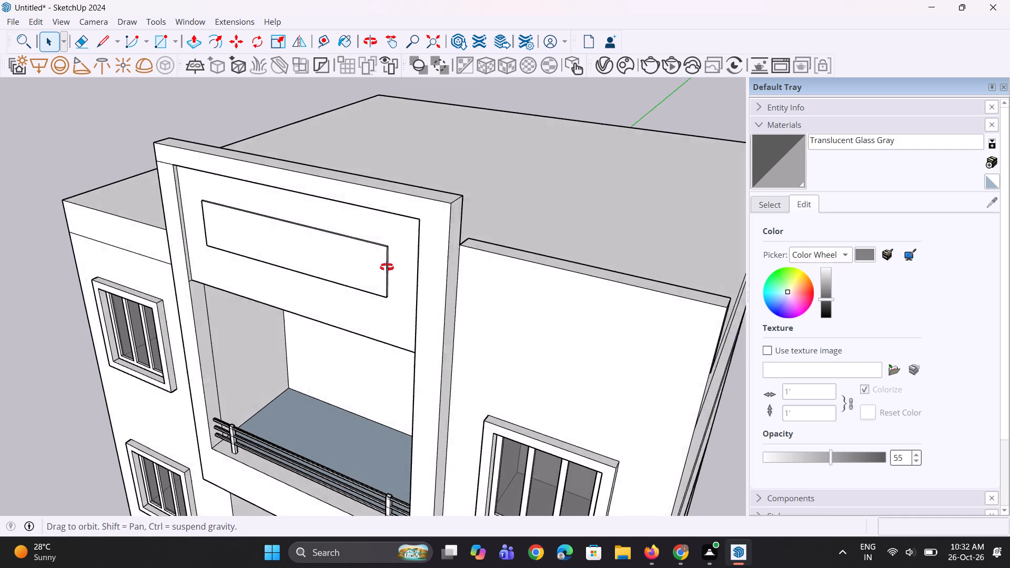
{"action": "middle_click_drag", "start_coordinate": [387, 267], "coordinate": [388, 267]}
{"action": "scroll", "coordinate": [259, 288], "scroll_direction": "down", "scroll_amount": 5}
{"action": "middle_click_drag", "start_coordinate": [356, 262], "coordinate": [366, 237]}
{"action": "scroll", "coordinate": [334, 198], "scroll_direction": "down", "scroll_amount": 1}
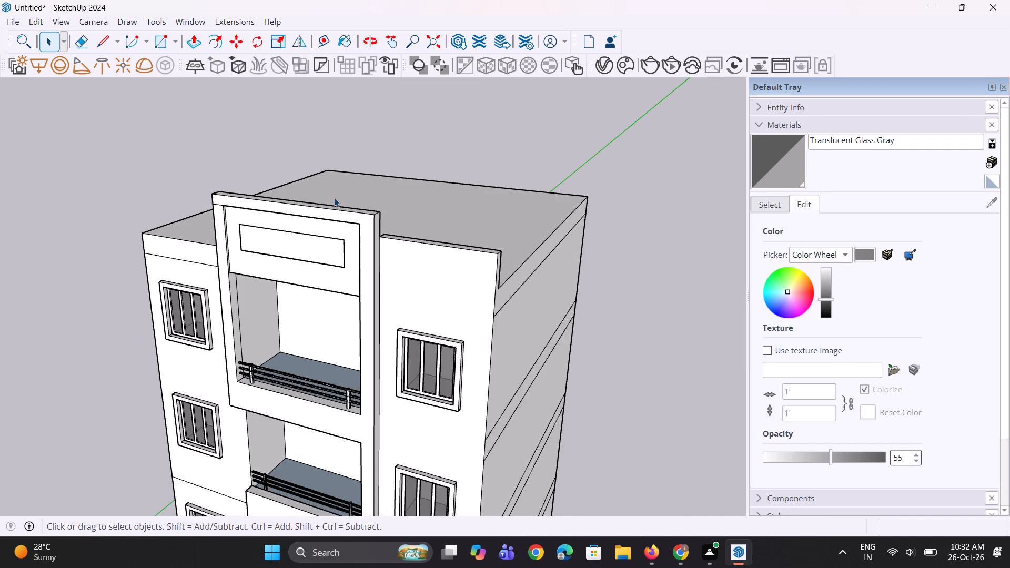
{"action": "scroll", "coordinate": [334, 198], "scroll_direction": "down", "scroll_amount": 1}
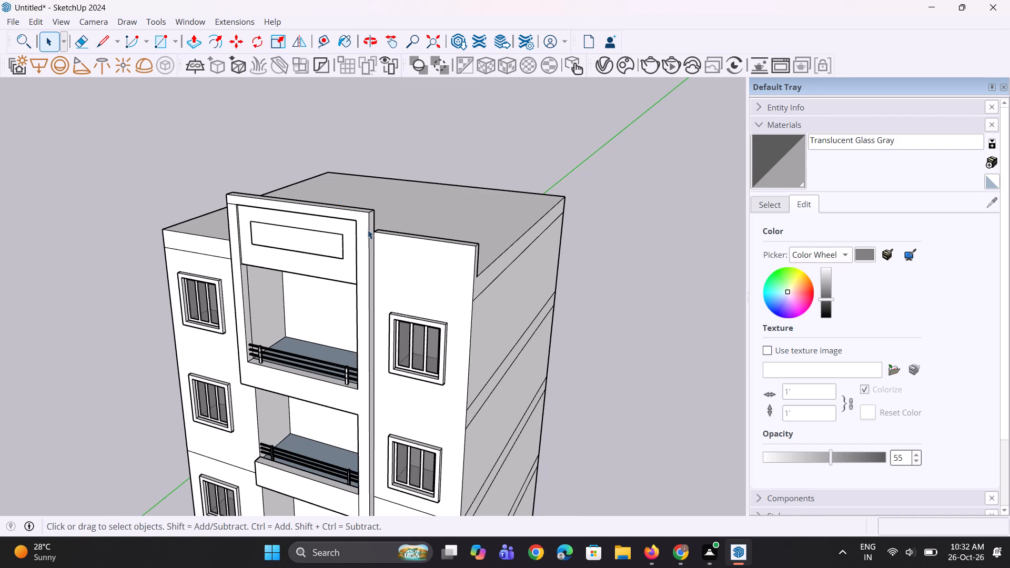
{"action": "middle_click_drag", "start_coordinate": [368, 230], "coordinate": [333, 225]}
{"action": "scroll", "coordinate": [333, 225], "scroll_direction": "down", "scroll_amount": 1}
{"action": "scroll", "coordinate": [335, 215], "scroll_direction": "up", "scroll_amount": 5}
{"action": "scroll", "coordinate": [358, 179], "scroll_direction": "up", "scroll_amount": 1}
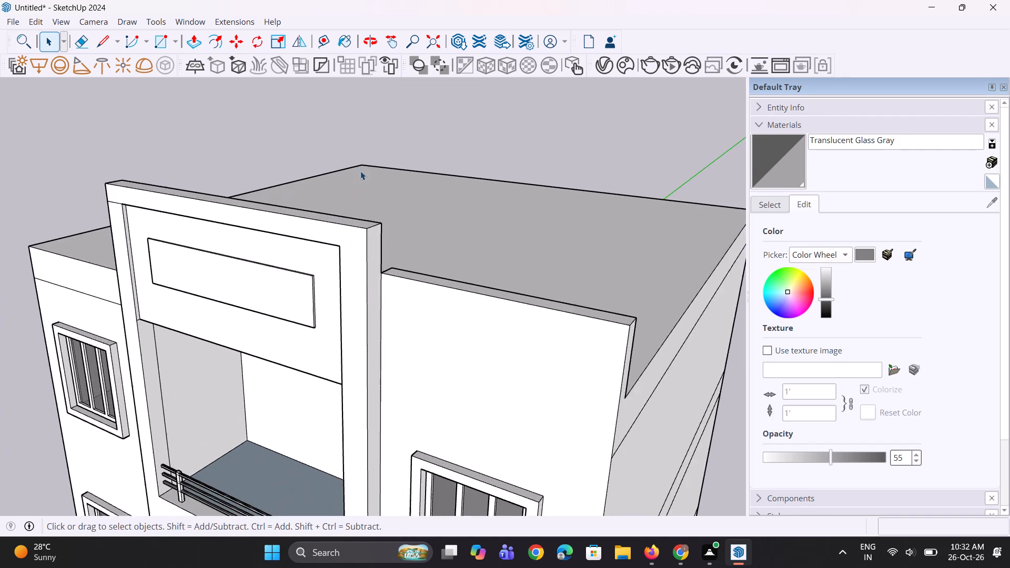
{"action": "scroll", "coordinate": [360, 171], "scroll_direction": "up", "scroll_amount": 1}
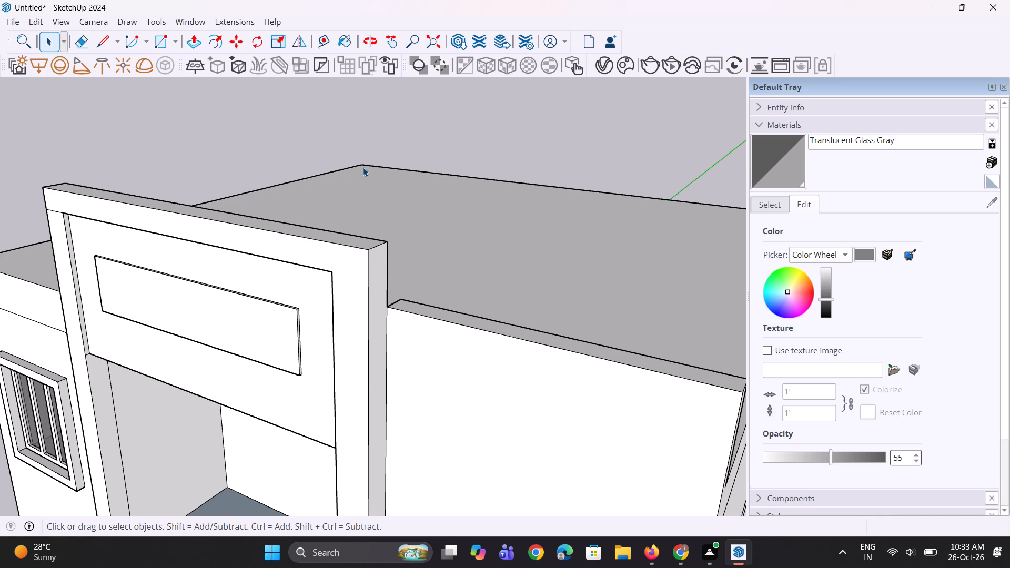
{"action": "scroll", "coordinate": [251, 224], "scroll_direction": "down", "scroll_amount": 5}
{"action": "middle_click_drag", "start_coordinate": [222, 454], "coordinate": [106, 379]}
{"action": "scroll", "coordinate": [114, 393], "scroll_direction": "up", "scroll_amount": 1}
{"action": "scroll", "coordinate": [177, 231], "scroll_direction": "up", "scroll_amount": 7}
{"action": "middle_click_drag", "start_coordinate": [175, 180], "coordinate": [182, 217]}
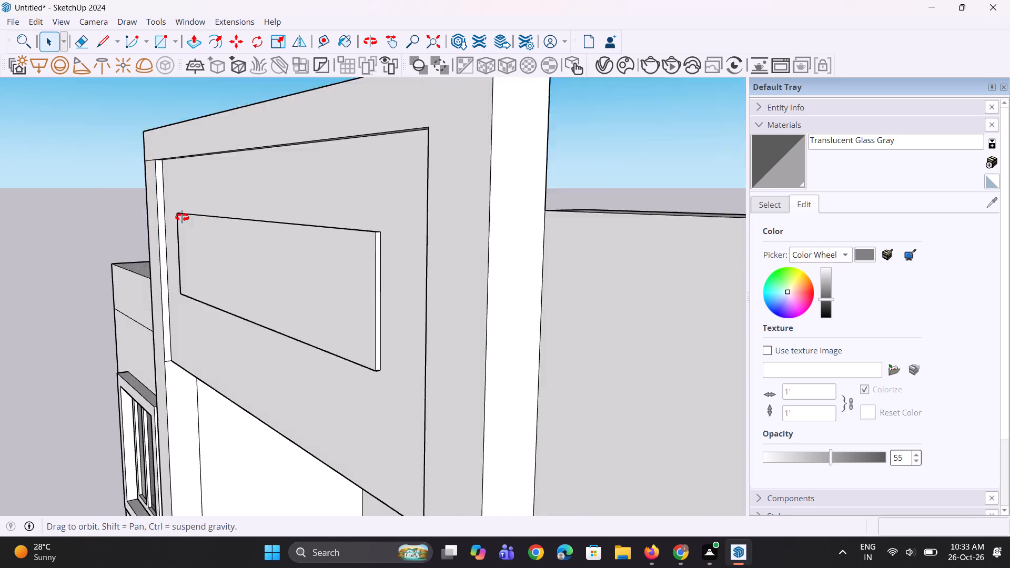
{"action": "middle_click_drag", "start_coordinate": [182, 217], "coordinate": [184, 240]}
{"action": "scroll", "coordinate": [294, 337], "scroll_direction": "up", "scroll_amount": 4}
{"action": "key", "text": "p"}
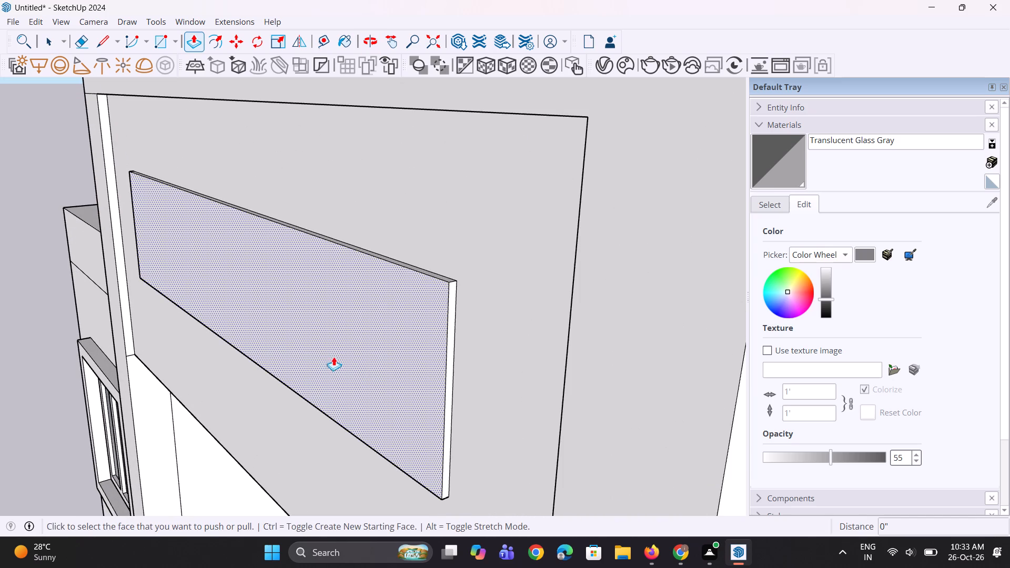
{"action": "scroll", "coordinate": [329, 356], "scroll_direction": "down", "scroll_amount": 10}
{"action": "key", "text": "space"}
{"action": "middle_click_drag", "start_coordinate": [279, 371], "coordinate": [382, 358]}
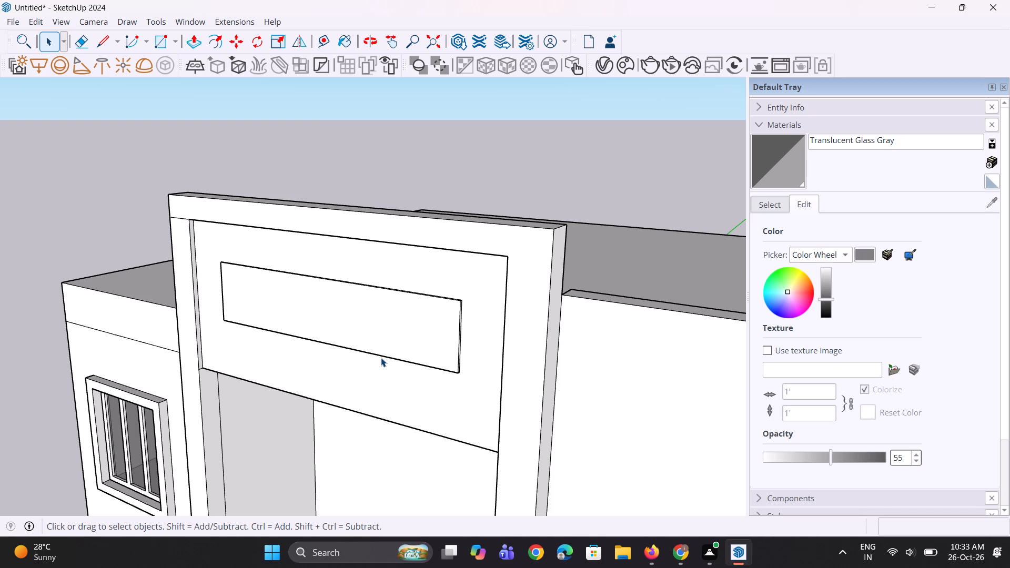
{"action": "scroll", "coordinate": [375, 298], "scroll_direction": "down", "scroll_amount": 3}
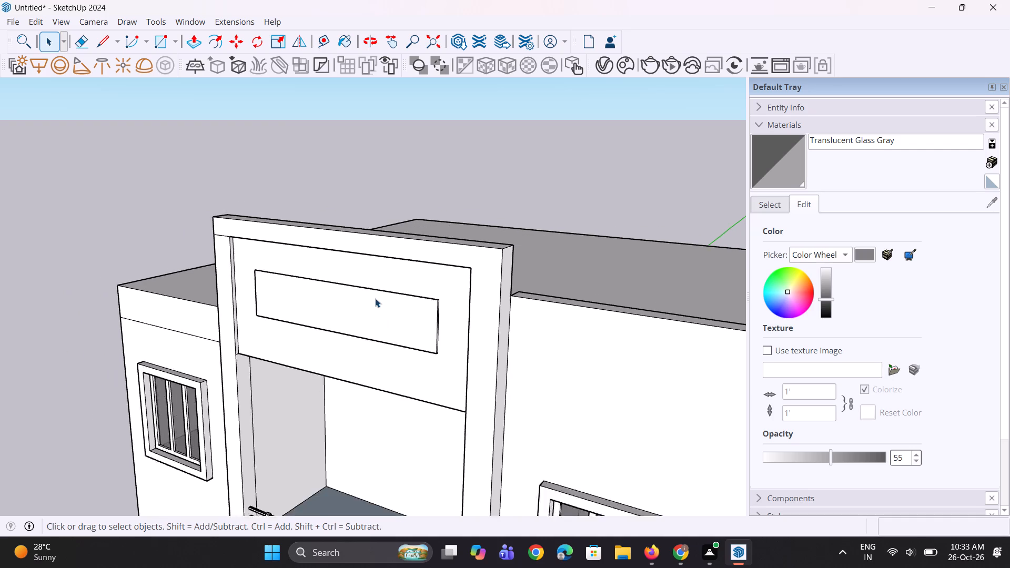
{"action": "scroll", "coordinate": [375, 298], "scroll_direction": "down", "scroll_amount": 2}
{"action": "middle_click_drag", "start_coordinate": [373, 365], "coordinate": [426, 318]}
{"action": "scroll", "coordinate": [399, 246], "scroll_direction": "down", "scroll_amount": 5}
{"action": "scroll", "coordinate": [443, 312], "scroll_direction": "down", "scroll_amount": 4}
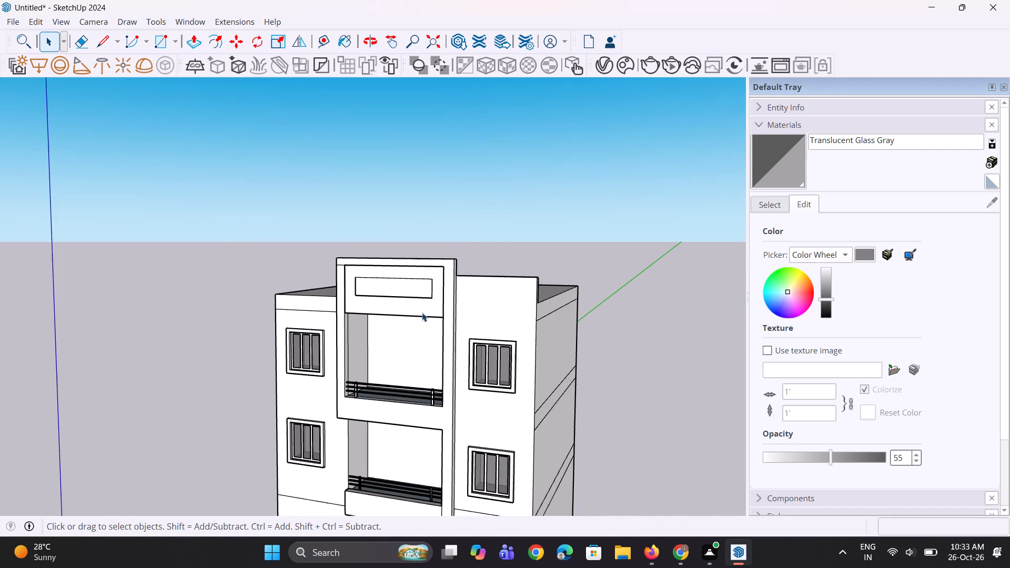
Start a rectangle on the back wall of the top balcony.
{"action": "middle_click_drag", "start_coordinate": [418, 324], "coordinate": [418, 390]}
{"action": "scroll", "coordinate": [383, 312], "scroll_direction": "up", "scroll_amount": 3}
{"action": "middle_click_drag", "start_coordinate": [389, 382], "coordinate": [439, 361]}
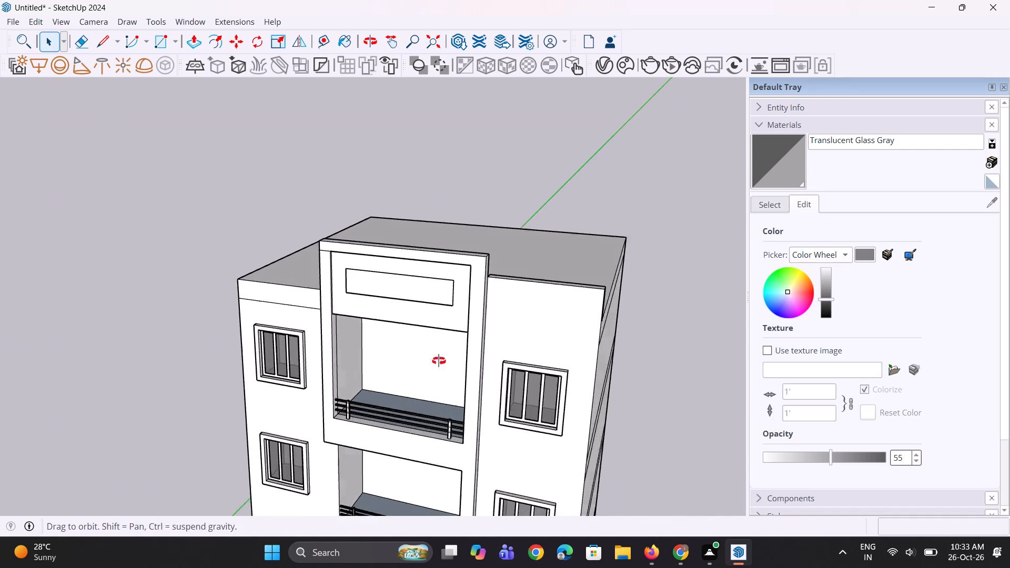
{"action": "middle_click_drag", "start_coordinate": [439, 361], "coordinate": [471, 344]}
{"action": "scroll", "coordinate": [361, 369], "scroll_direction": "up", "scroll_amount": 6}
{"action": "middle_click_drag", "start_coordinate": [376, 423], "coordinate": [379, 450]}
{"action": "key", "text": "r"}
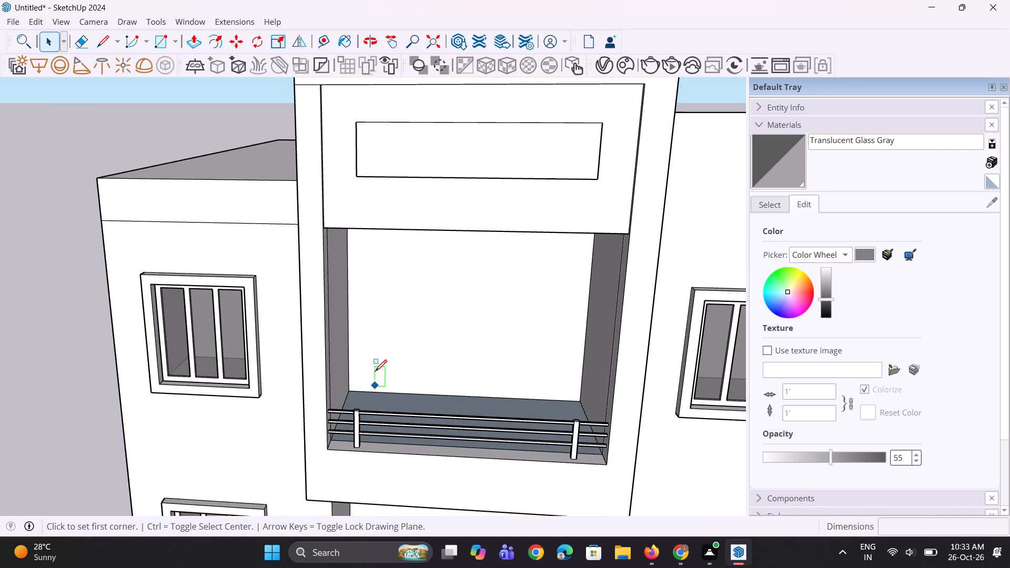
{"action": "scroll", "coordinate": [375, 369], "scroll_direction": "up", "scroll_amount": 4}
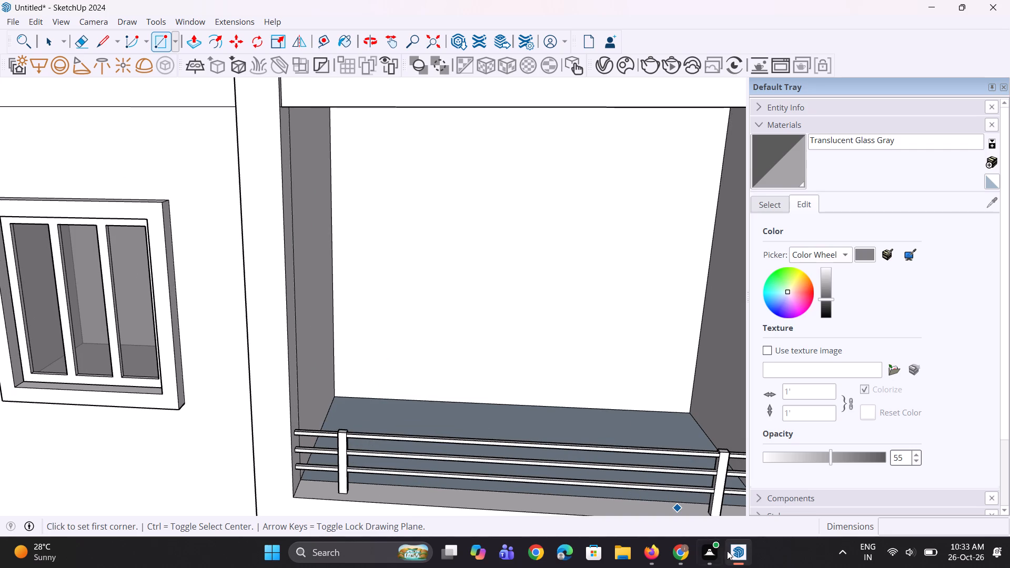
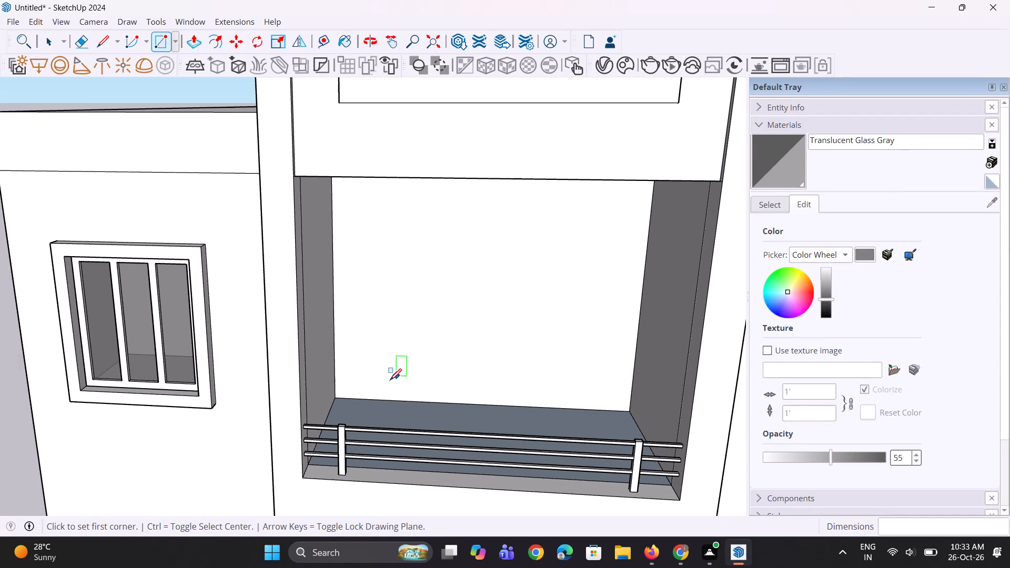
Draw a door rectangle about 5' wide by 11' 8" high at floor level on the top balcony's back wall.
{"action": "scroll", "coordinate": [373, 387], "scroll_direction": "up", "scroll_amount": 1}
{"action": "left_click", "coordinate": [355, 399]}
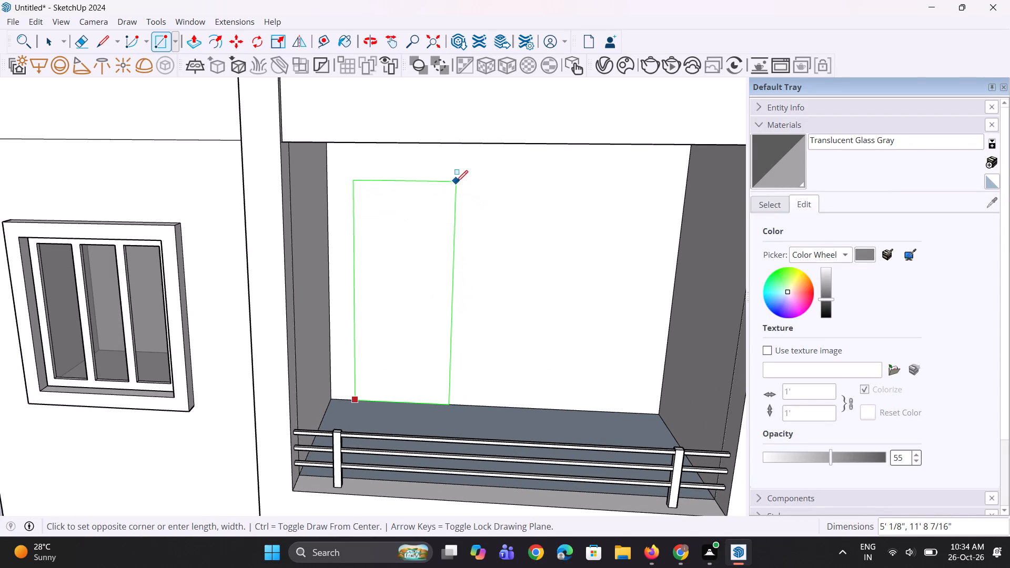
{"action": "left_click", "coordinate": [456, 182]}
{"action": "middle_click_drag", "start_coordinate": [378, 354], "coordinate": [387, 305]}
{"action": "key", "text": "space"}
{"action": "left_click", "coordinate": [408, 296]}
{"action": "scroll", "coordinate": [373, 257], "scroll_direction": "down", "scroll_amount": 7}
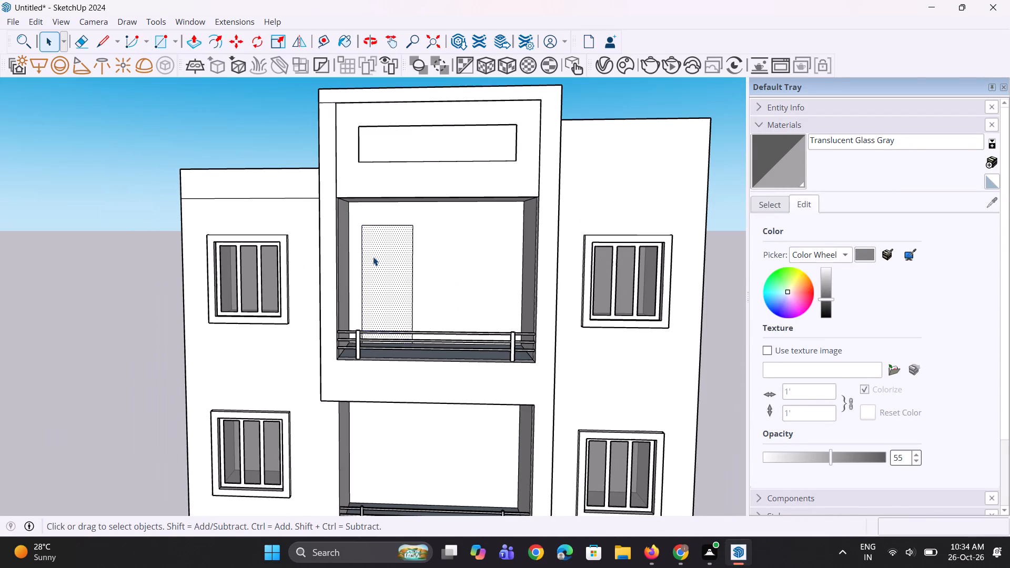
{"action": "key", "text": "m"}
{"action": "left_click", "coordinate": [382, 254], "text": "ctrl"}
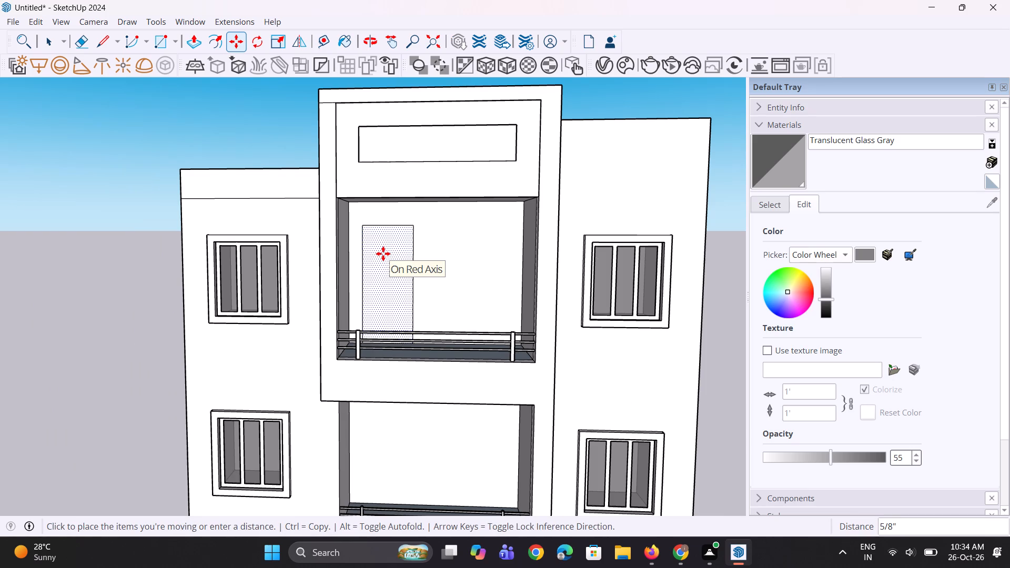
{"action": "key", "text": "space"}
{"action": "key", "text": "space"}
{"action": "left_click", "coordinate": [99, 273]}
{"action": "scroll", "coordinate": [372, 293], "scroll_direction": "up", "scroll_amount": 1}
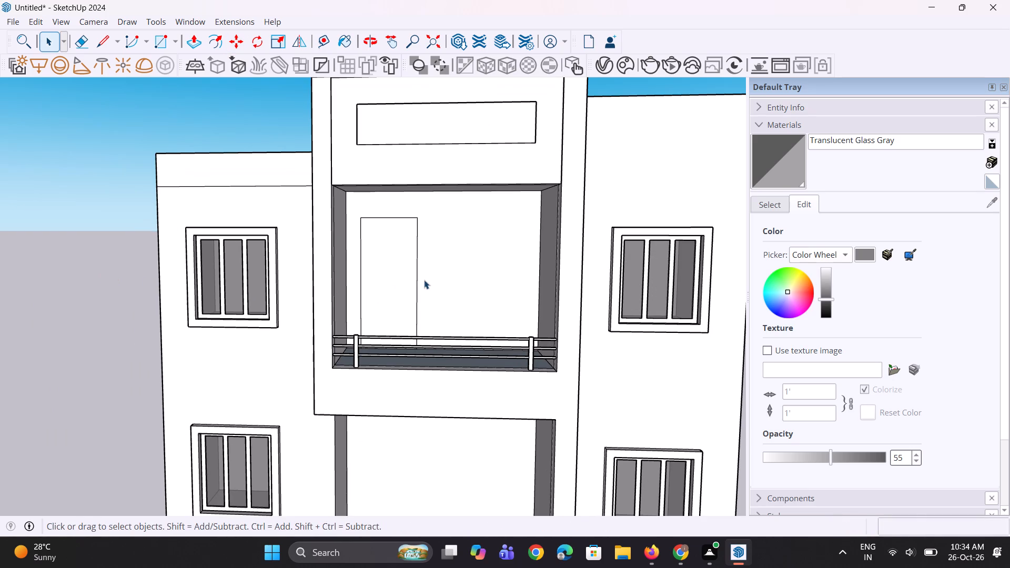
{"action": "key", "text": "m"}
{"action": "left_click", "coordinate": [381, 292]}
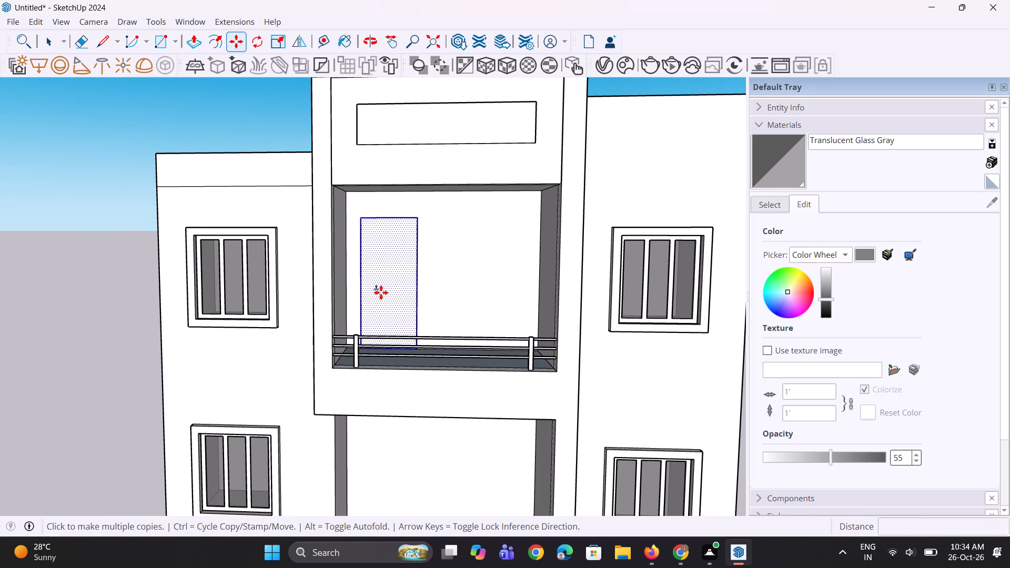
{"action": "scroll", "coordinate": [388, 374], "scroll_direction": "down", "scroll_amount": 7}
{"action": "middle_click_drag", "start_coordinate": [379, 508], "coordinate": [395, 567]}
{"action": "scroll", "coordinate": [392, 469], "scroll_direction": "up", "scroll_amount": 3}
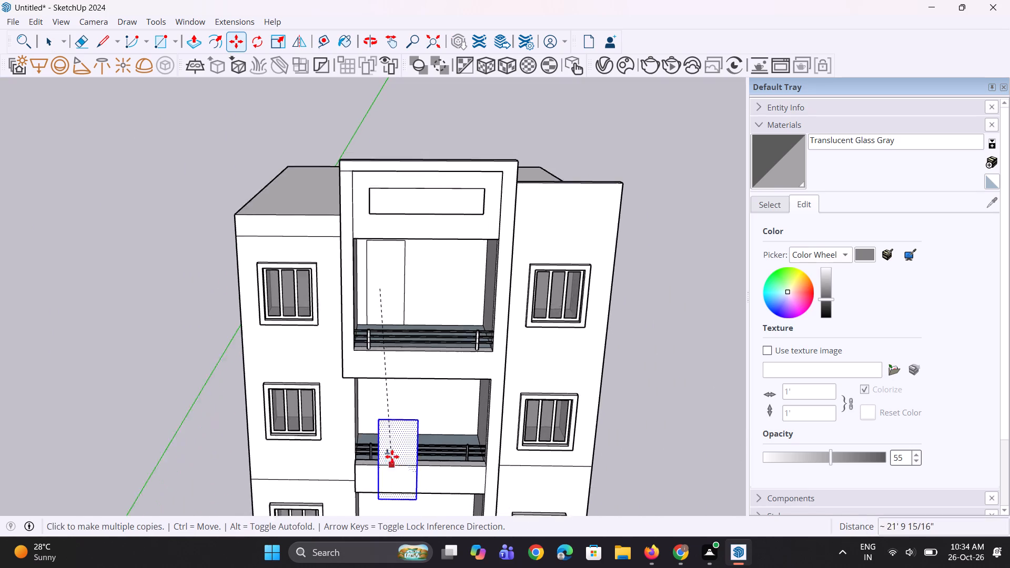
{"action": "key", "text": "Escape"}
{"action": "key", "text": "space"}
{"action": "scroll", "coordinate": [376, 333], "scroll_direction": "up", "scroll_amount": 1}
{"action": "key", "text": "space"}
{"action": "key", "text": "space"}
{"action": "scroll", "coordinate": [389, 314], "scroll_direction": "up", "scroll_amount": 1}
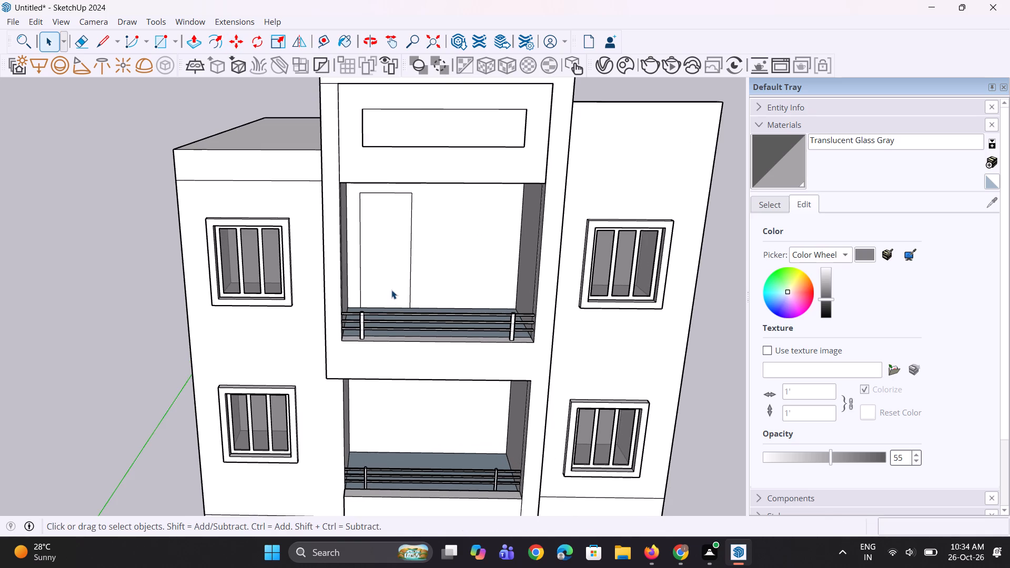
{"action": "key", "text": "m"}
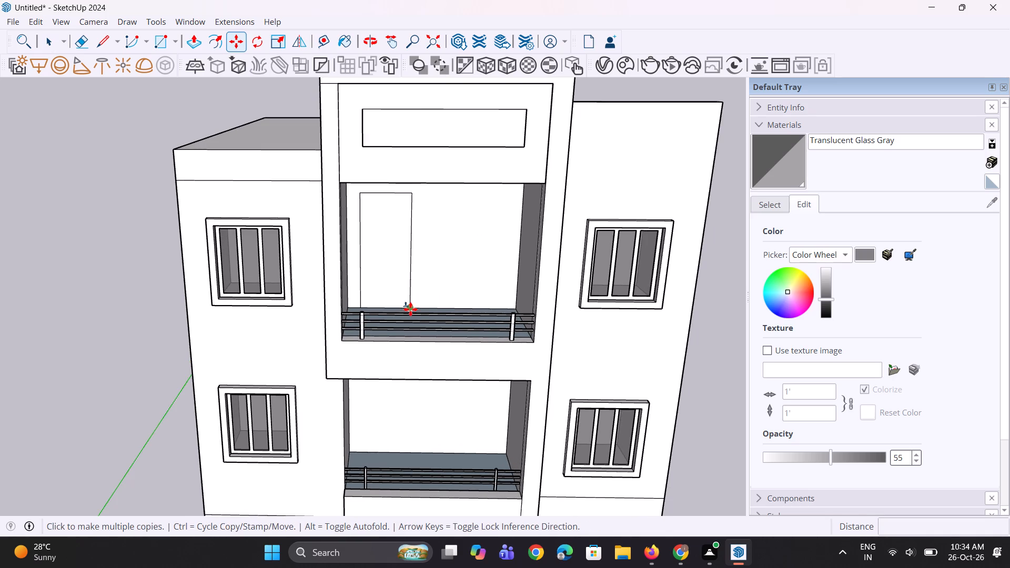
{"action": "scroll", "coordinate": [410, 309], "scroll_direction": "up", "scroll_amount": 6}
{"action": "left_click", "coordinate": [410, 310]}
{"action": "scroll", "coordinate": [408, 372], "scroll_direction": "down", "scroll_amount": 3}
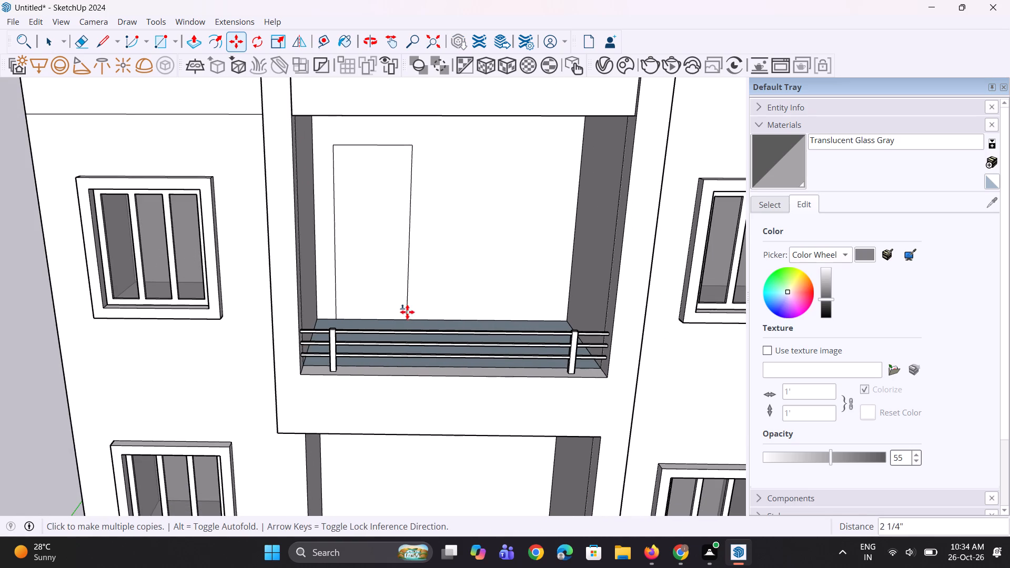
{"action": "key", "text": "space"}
Copy the top balcony's door rectangle straight down onto the back wall of the balcony directly below.
{"action": "left_click", "coordinate": [401, 298]}
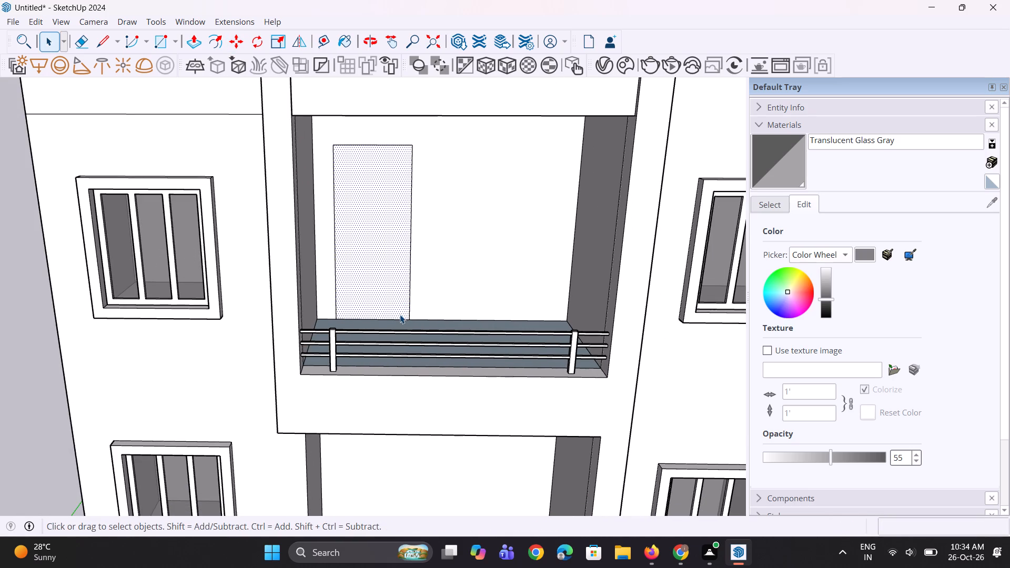
{"action": "key", "text": "m"}
{"action": "left_click", "coordinate": [408, 320]}
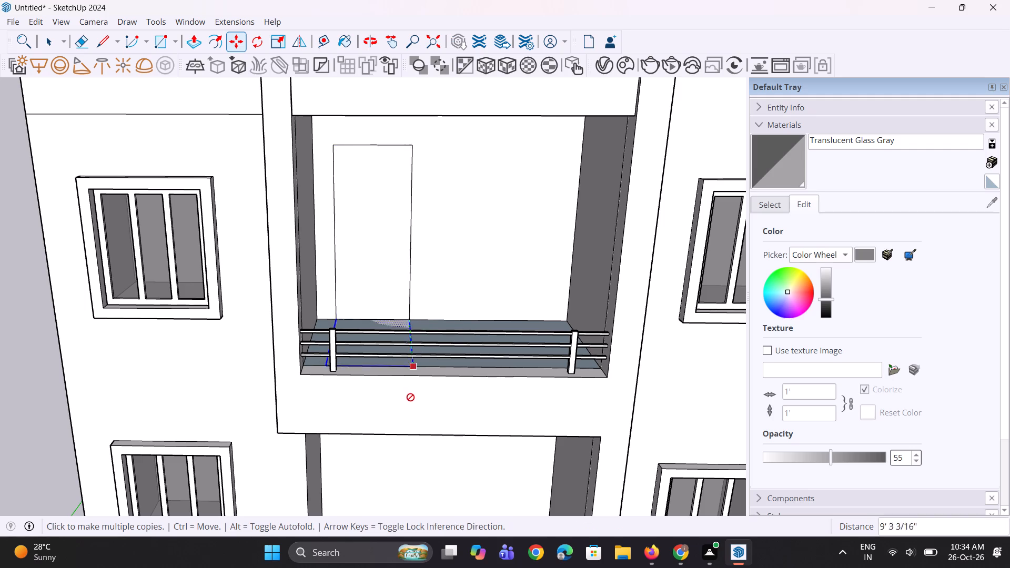
{"action": "scroll", "coordinate": [413, 359], "scroll_direction": "down", "scroll_amount": 7}
{"action": "scroll", "coordinate": [418, 468], "scroll_direction": "up", "scroll_amount": 9}
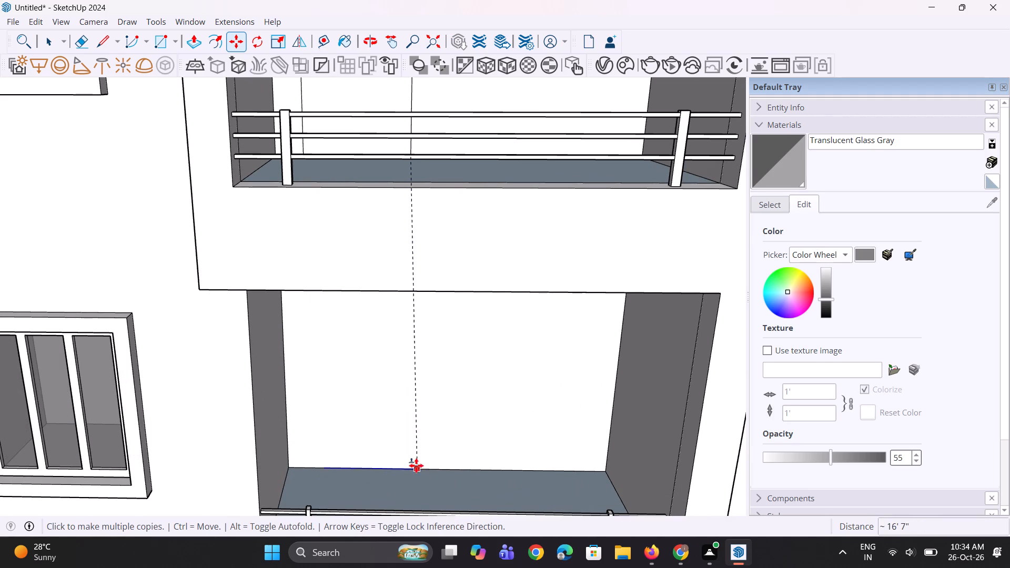
{"action": "middle_click_drag", "start_coordinate": [418, 460], "coordinate": [351, 479]}
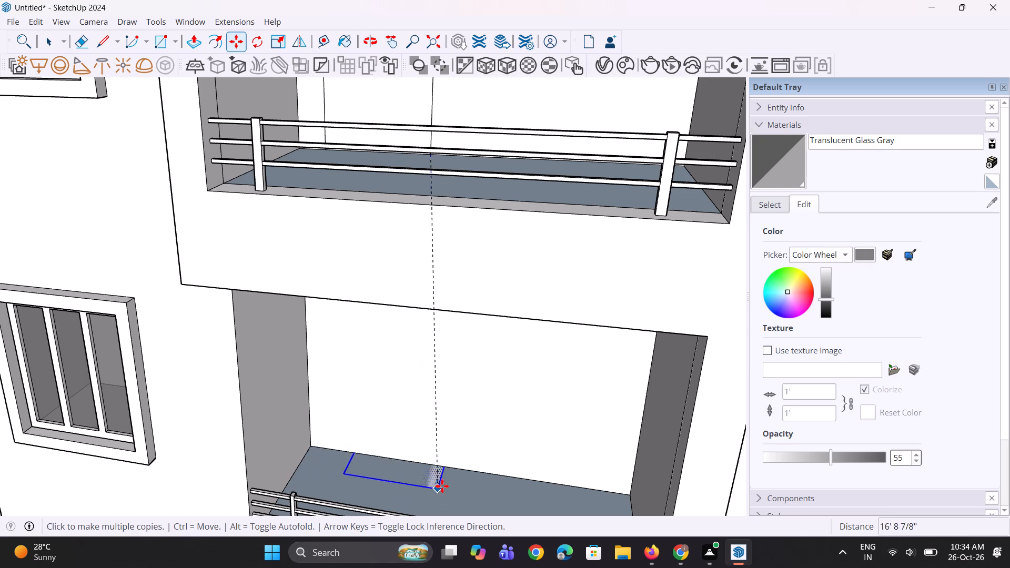
{"action": "left_click", "coordinate": [418, 449]}
Place another copy of the door rectangle on the third balcony's back wall, about 32' 8" below the original.
{"action": "middle_click_drag", "start_coordinate": [437, 435], "coordinate": [469, 356]}
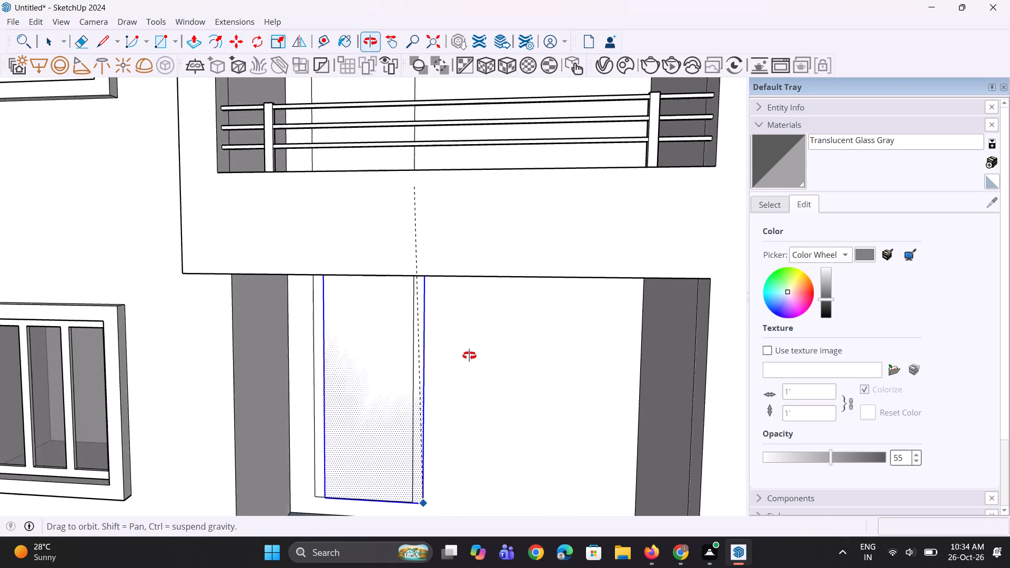
{"action": "middle_click_drag", "start_coordinate": [469, 356], "coordinate": [470, 353]}
{"action": "scroll", "coordinate": [430, 344], "scroll_direction": "down", "scroll_amount": 4}
{"action": "middle_click_drag", "start_coordinate": [488, 565], "coordinate": [491, 353]}
{"action": "middle_click_drag", "start_coordinate": [491, 352], "coordinate": [480, 245]}
{"action": "scroll", "coordinate": [439, 257], "scroll_direction": "down", "scroll_amount": 9}
{"action": "middle_click_drag", "start_coordinate": [439, 351], "coordinate": [420, 448]}
{"action": "scroll", "coordinate": [420, 448], "scroll_direction": "up", "scroll_amount": 2}
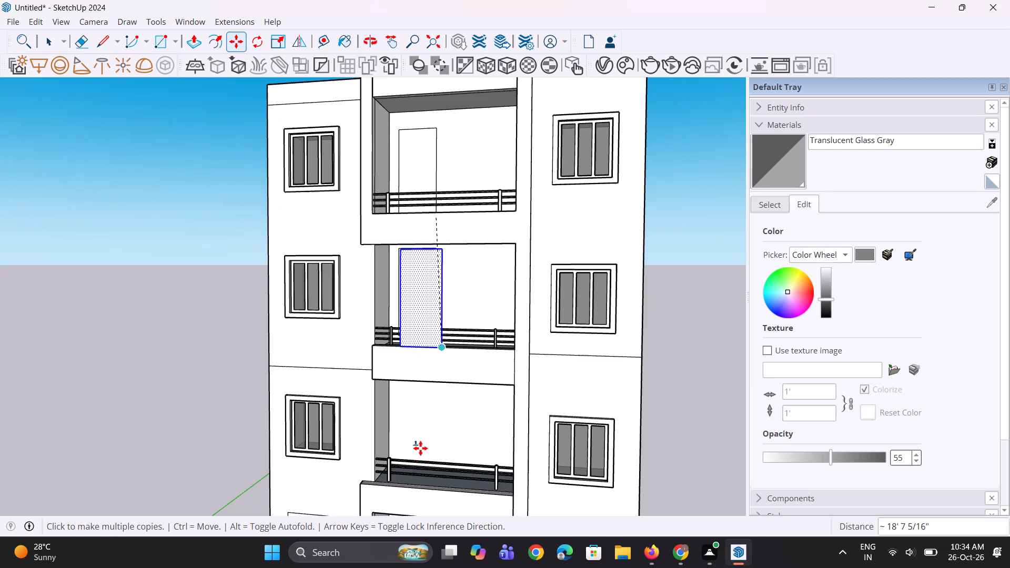
{"action": "scroll", "coordinate": [420, 448], "scroll_direction": "up", "scroll_amount": 2}
{"action": "scroll", "coordinate": [412, 491], "scroll_direction": "up", "scroll_amount": 3}
{"action": "scroll", "coordinate": [436, 428], "scroll_direction": "up", "scroll_amount": 4}
{"action": "middle_click_drag", "start_coordinate": [450, 407], "coordinate": [437, 530]}
{"action": "scroll", "coordinate": [430, 458], "scroll_direction": "down", "scroll_amount": 9}
{"action": "middle_click_drag", "start_coordinate": [451, 441], "coordinate": [446, 408]}
{"action": "scroll", "coordinate": [428, 437], "scroll_direction": "up", "scroll_amount": 3}
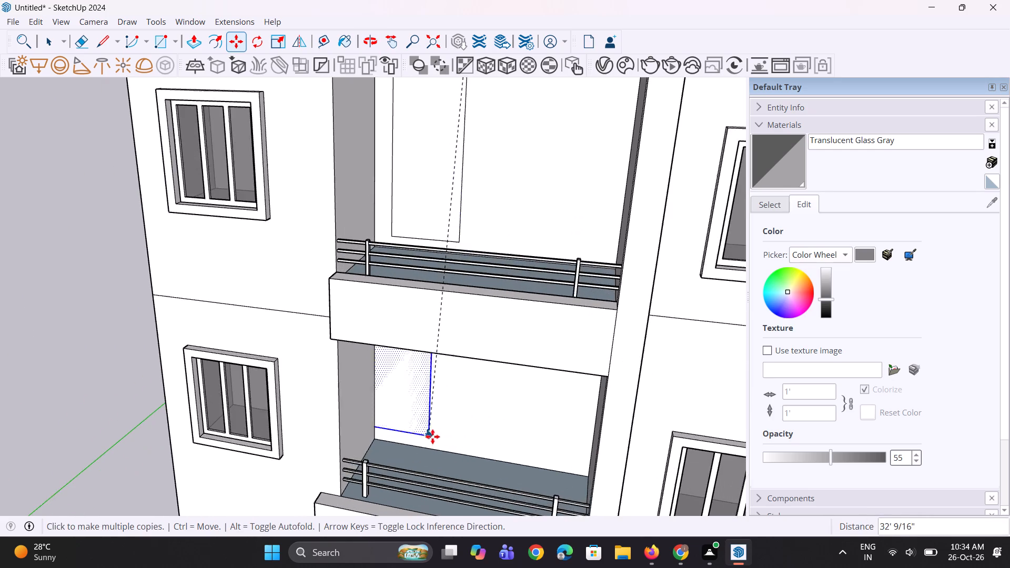
{"action": "scroll", "coordinate": [445, 437], "scroll_direction": "up", "scroll_amount": 2}
{"action": "left_click", "coordinate": [452, 450]}
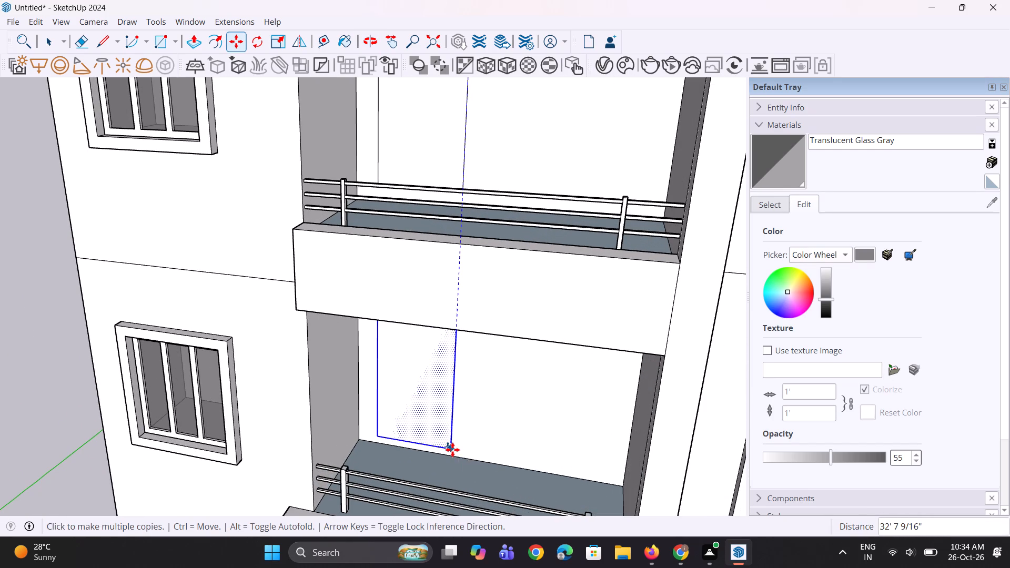
Place another copy of the door rectangle on the lowest balcony's back wall, about 49' 9" below the original.
{"action": "scroll", "coordinate": [491, 311], "scroll_direction": "down", "scroll_amount": 15}
{"action": "scroll", "coordinate": [496, 370], "scroll_direction": "up", "scroll_amount": 7}
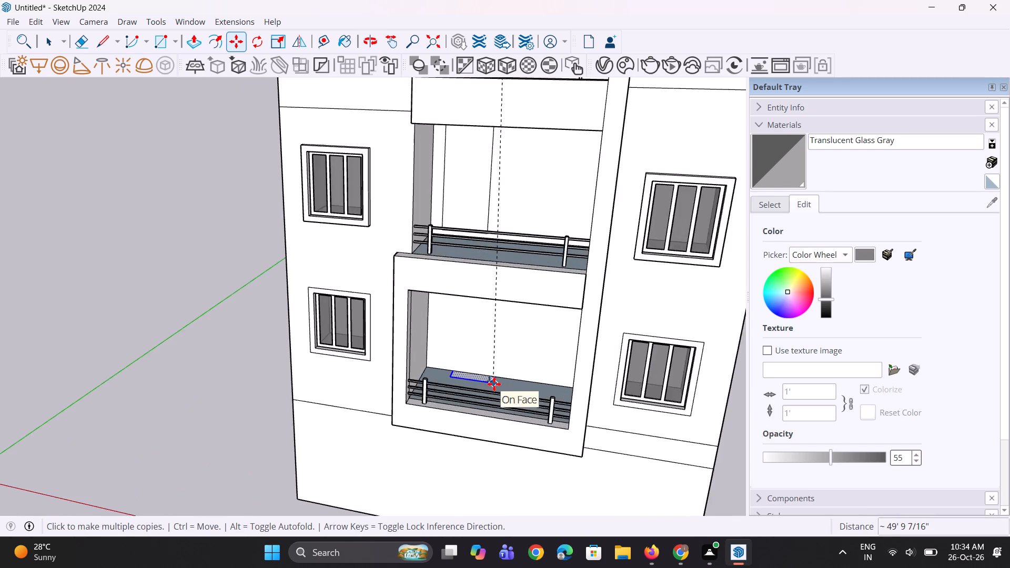
{"action": "scroll", "coordinate": [494, 384], "scroll_direction": "up", "scroll_amount": 2}
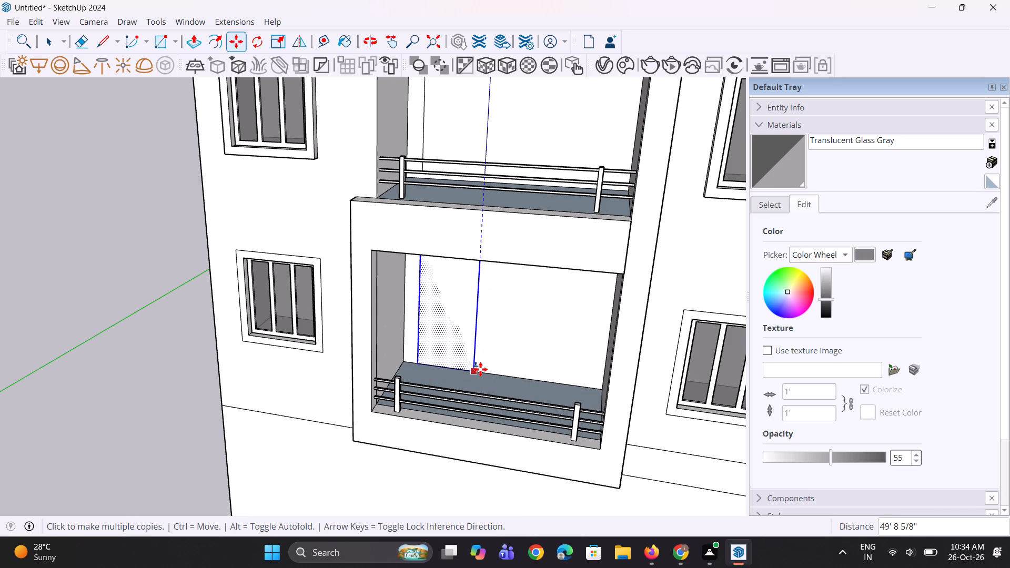
{"action": "left_click", "coordinate": [480, 369]}
{"action": "scroll", "coordinate": [483, 363], "scroll_direction": "down", "scroll_amount": 5}
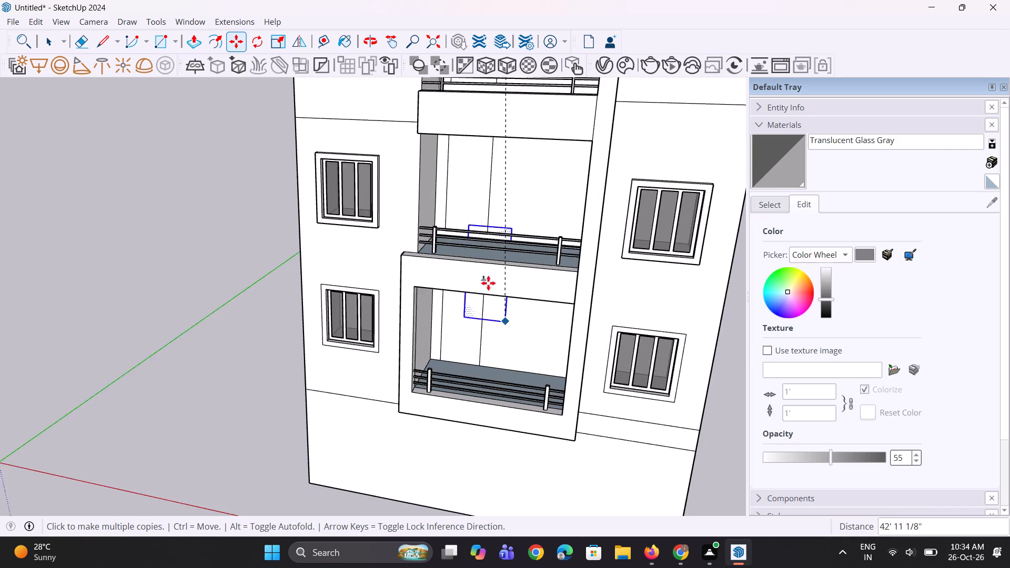
{"action": "scroll", "coordinate": [482, 256], "scroll_direction": "down", "scroll_amount": 4}
{"action": "key", "text": "space"}
{"action": "key", "text": "space"}
Move the third balcony's door rectangle down about 6 3/16" so its base meets the balcony floor.
{"action": "scroll", "coordinate": [467, 240], "scroll_direction": "up", "scroll_amount": 1}
{"action": "middle_click_drag", "start_coordinate": [486, 192], "coordinate": [488, 114]}
{"action": "scroll", "coordinate": [491, 197], "scroll_direction": "up", "scroll_amount": 2}
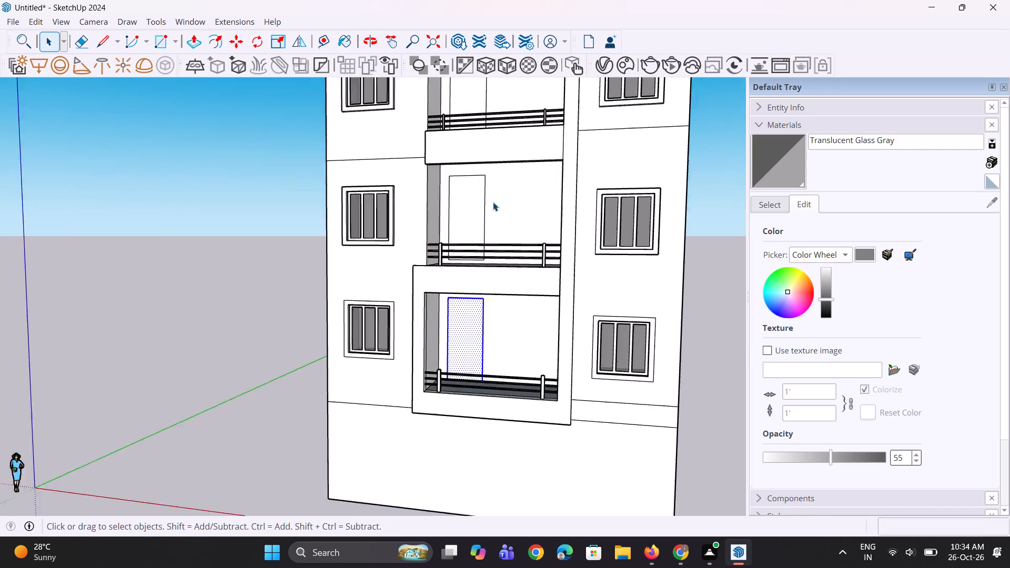
{"action": "scroll", "coordinate": [493, 202], "scroll_direction": "up", "scroll_amount": 7}
{"action": "left_click", "coordinate": [464, 226]}
{"action": "middle_click_drag", "start_coordinate": [428, 276], "coordinate": [477, 364]}
{"action": "scroll", "coordinate": [491, 345], "scroll_direction": "up", "scroll_amount": 6}
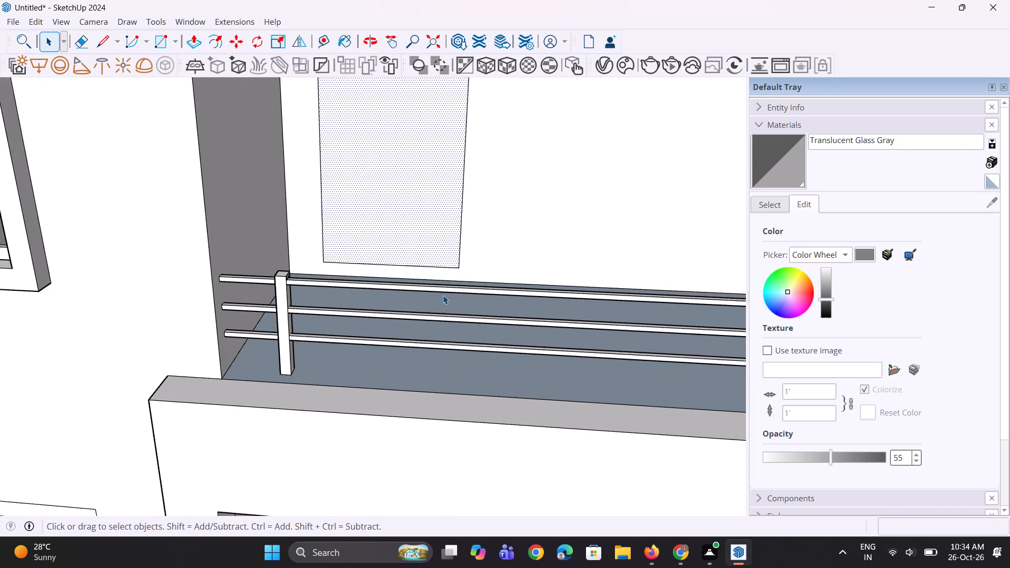
{"action": "key", "text": "m"}
{"action": "scroll", "coordinate": [446, 274], "scroll_direction": "up", "scroll_amount": 4}
{"action": "left_click", "coordinate": [461, 265]}
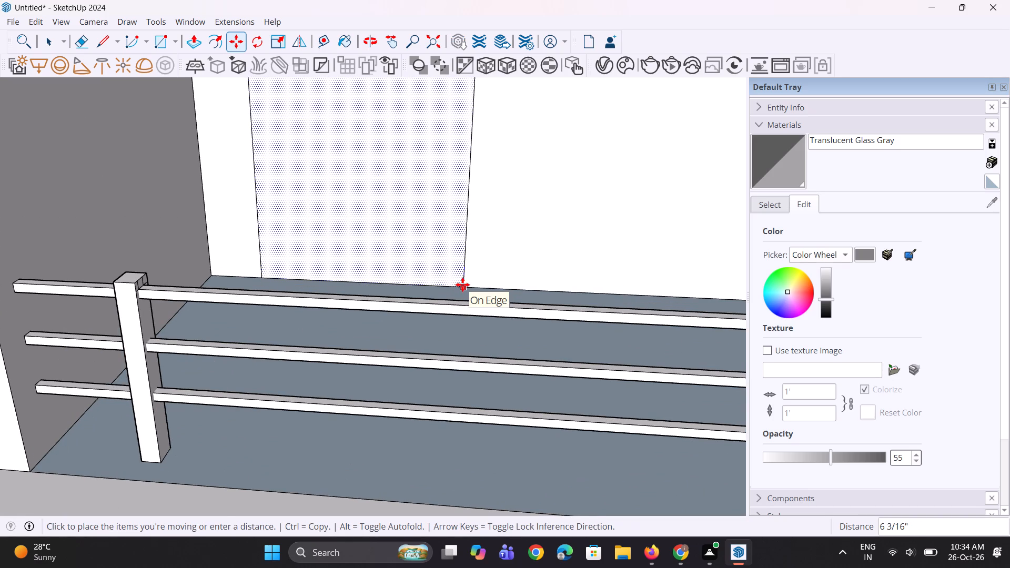
{"action": "left_click", "coordinate": [462, 285]}
Move the door rectangle on the second balcony from the top down so its base meets the balcony floor.
{"action": "scroll", "coordinate": [451, 344], "scroll_direction": "down", "scroll_amount": 17}
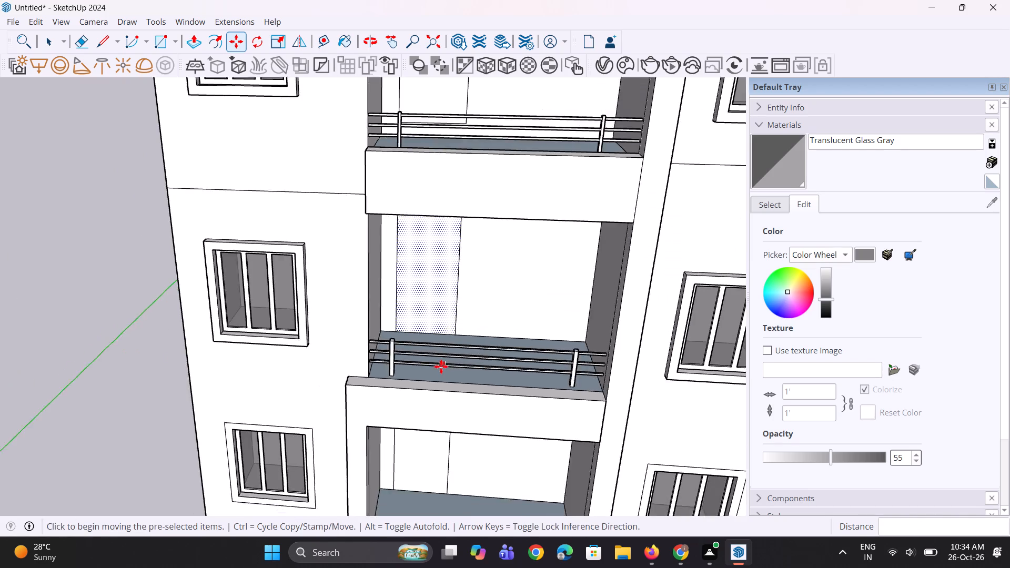
{"action": "scroll", "coordinate": [441, 367], "scroll_direction": "down", "scroll_amount": 4}
{"action": "scroll", "coordinate": [489, 204], "scroll_direction": "up", "scroll_amount": 4}
{"action": "key", "text": "space"}
{"action": "scroll", "coordinate": [422, 204], "scroll_direction": "up", "scroll_amount": 2}
{"action": "left_click", "coordinate": [422, 204]}
{"action": "scroll", "coordinate": [428, 205], "scroll_direction": "up", "scroll_amount": 3}
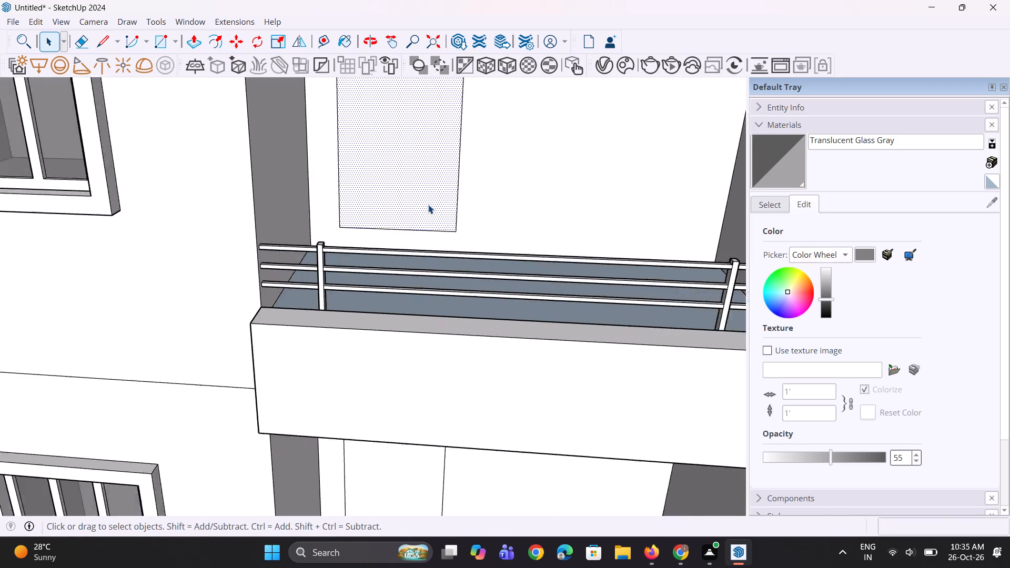
{"action": "scroll", "coordinate": [428, 205], "scroll_direction": "up", "scroll_amount": 5}
{"action": "middle_click_drag", "start_coordinate": [429, 205], "coordinate": [446, 255]}
{"action": "scroll", "coordinate": [446, 255], "scroll_direction": "up", "scroll_amount": 4}
{"action": "key", "text": "m"}
{"action": "scroll", "coordinate": [460, 229], "scroll_direction": "up", "scroll_amount": 3}
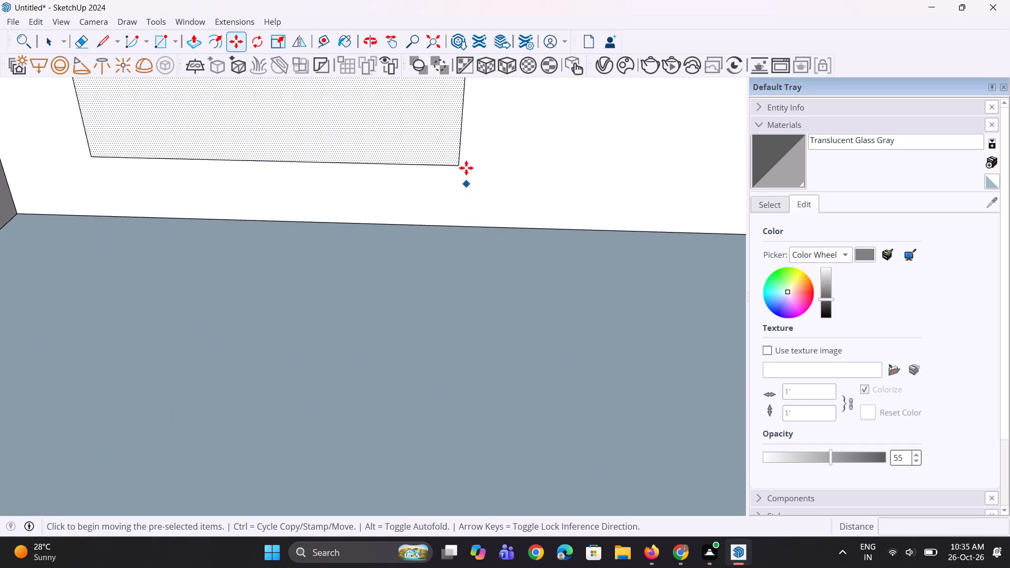
{"action": "left_click", "coordinate": [459, 163]}
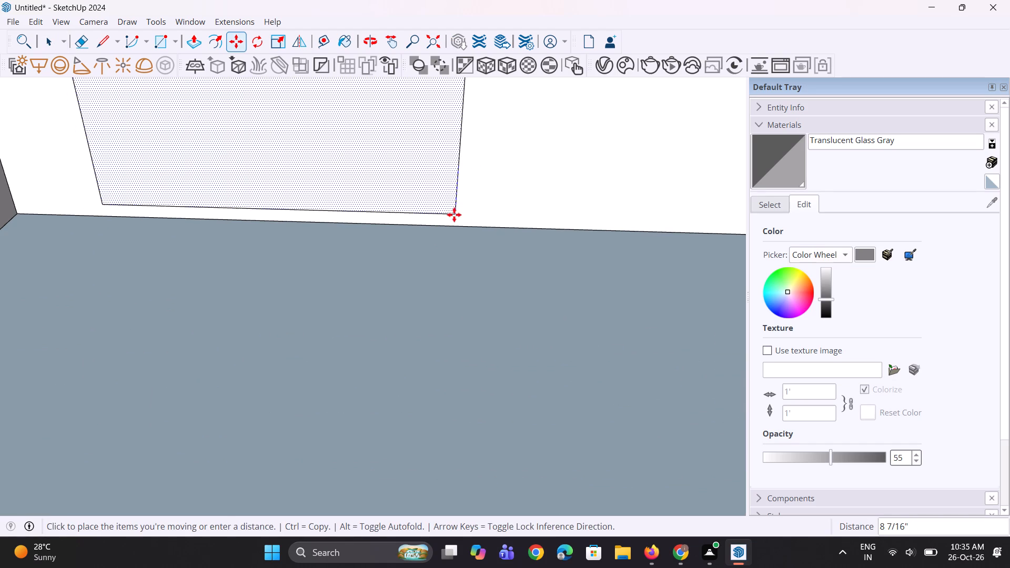
{"action": "left_click", "coordinate": [453, 223]}
{"action": "scroll", "coordinate": [426, 277], "scroll_direction": "down", "scroll_amount": 8}
{"action": "key", "text": "space"}
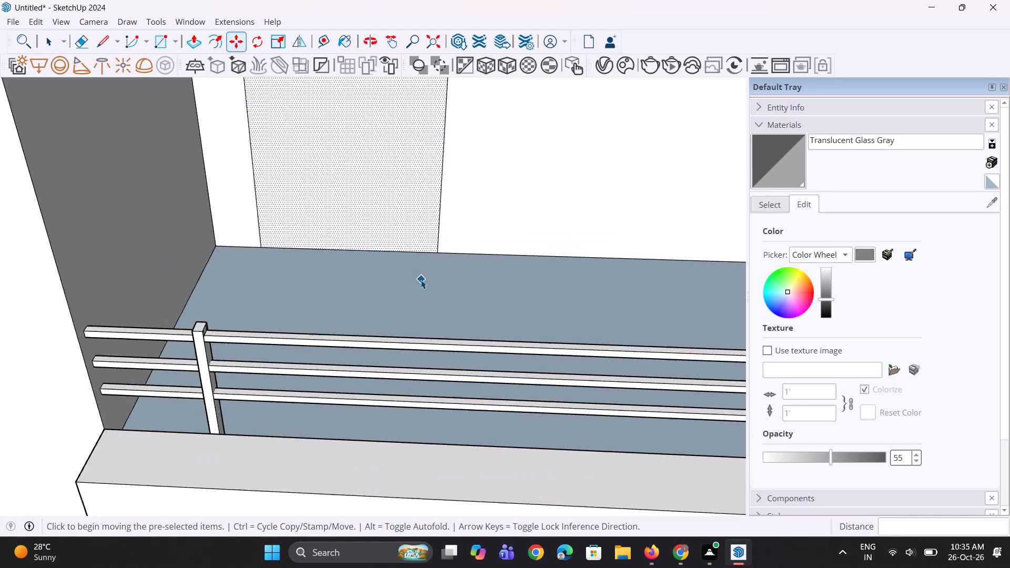
{"action": "scroll", "coordinate": [421, 280], "scroll_direction": "down", "scroll_amount": 6}
{"action": "key", "text": "space"}
{"action": "scroll", "coordinate": [375, 318], "scroll_direction": "down", "scroll_amount": 5}
{"action": "scroll", "coordinate": [386, 312], "scroll_direction": "up", "scroll_amount": 1}
{"action": "middle_click_drag", "start_coordinate": [386, 312], "coordinate": [381, 303]}
{"action": "scroll", "coordinate": [328, 330], "scroll_direction": "up", "scroll_amount": 1}
{"action": "left_click", "coordinate": [43, 462]}
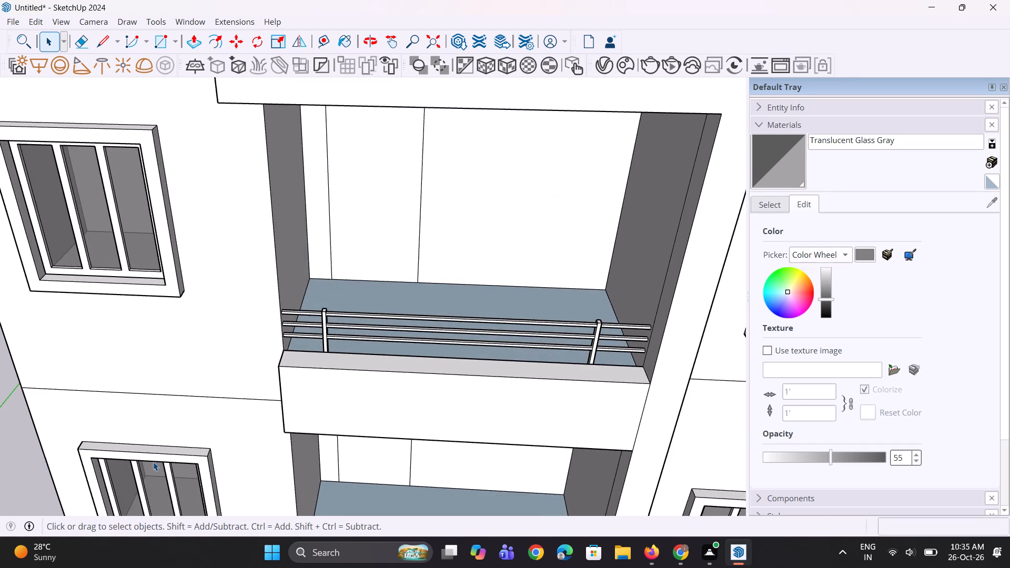
Draw a window rectangle about 6' 3" wide by 8' 2" high beside the door on the top balcony's back wall.
{"action": "scroll", "coordinate": [212, 475], "scroll_direction": "down", "scroll_amount": 6}
{"action": "scroll", "coordinate": [256, 262], "scroll_direction": "up", "scroll_amount": 1}
{"action": "scroll", "coordinate": [278, 373], "scroll_direction": "down", "scroll_amount": 5}
{"action": "middle_click_drag", "start_coordinate": [277, 367], "coordinate": [261, 313]}
{"action": "scroll", "coordinate": [277, 367], "scroll_direction": "down", "scroll_amount": 1}
{"action": "scroll", "coordinate": [367, 235], "scroll_direction": "up", "scroll_amount": 2}
{"action": "middle_click_drag", "start_coordinate": [360, 339], "coordinate": [364, 299]}
{"action": "scroll", "coordinate": [383, 212], "scroll_direction": "up", "scroll_amount": 1}
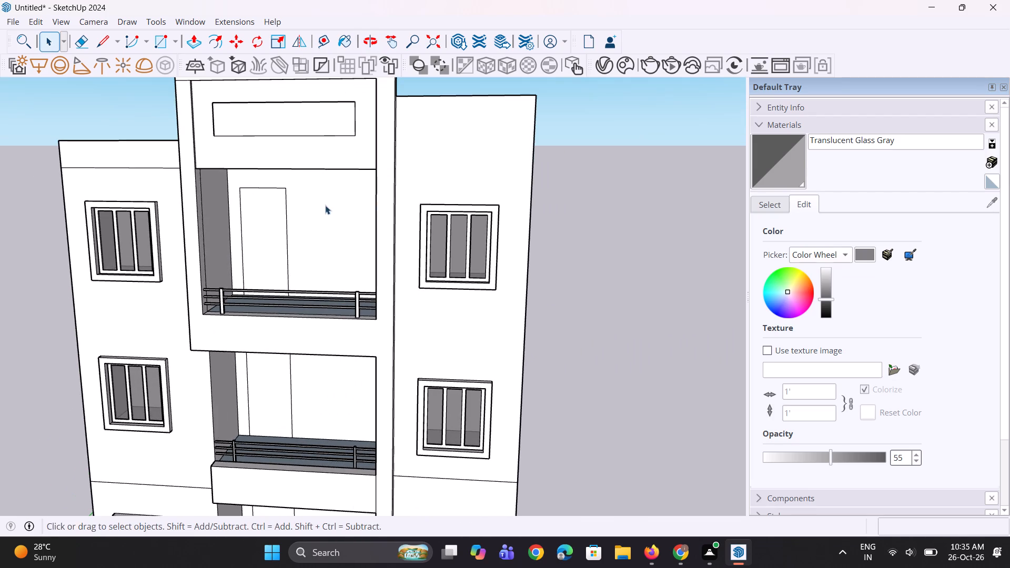
{"action": "scroll", "coordinate": [268, 191], "scroll_direction": "up", "scroll_amount": 4}
{"action": "middle_click_drag", "start_coordinate": [319, 250], "coordinate": [365, 195]}
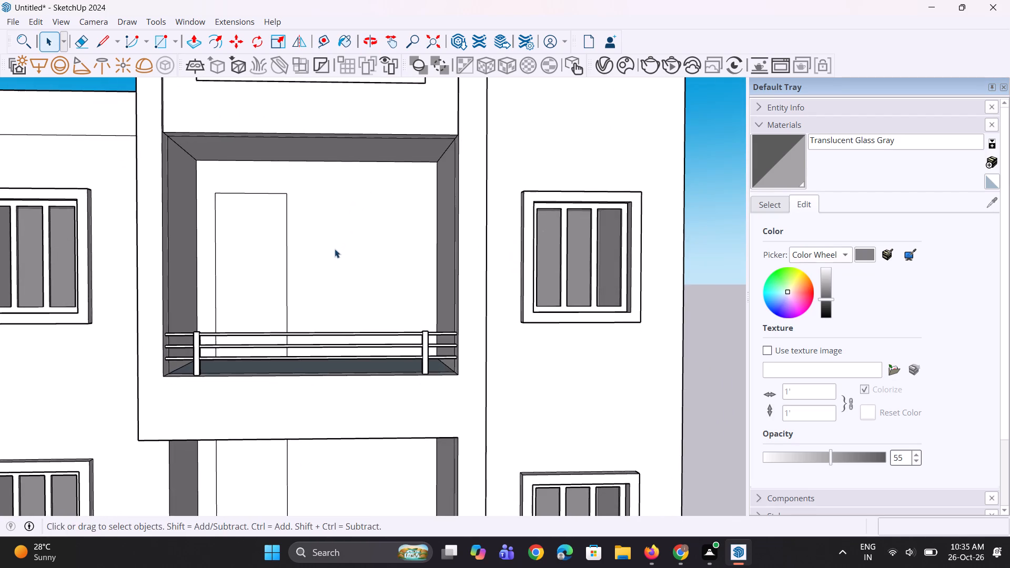
{"action": "middle_click_drag", "start_coordinate": [331, 252], "coordinate": [311, 273]}
{"action": "scroll", "coordinate": [307, 279], "scroll_direction": "up", "scroll_amount": 2}
{"action": "middle_click_drag", "start_coordinate": [344, 315], "coordinate": [339, 348]}
{"action": "key", "text": "r"}
{"action": "scroll", "coordinate": [356, 340], "scroll_direction": "down", "scroll_amount": 3}
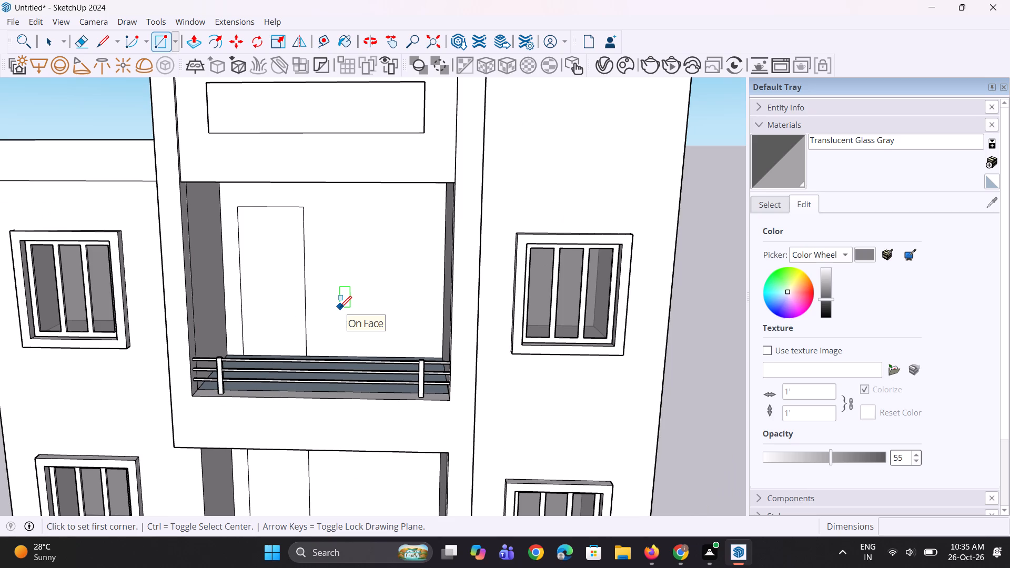
{"action": "scroll", "coordinate": [340, 308], "scroll_direction": "up", "scroll_amount": 1}
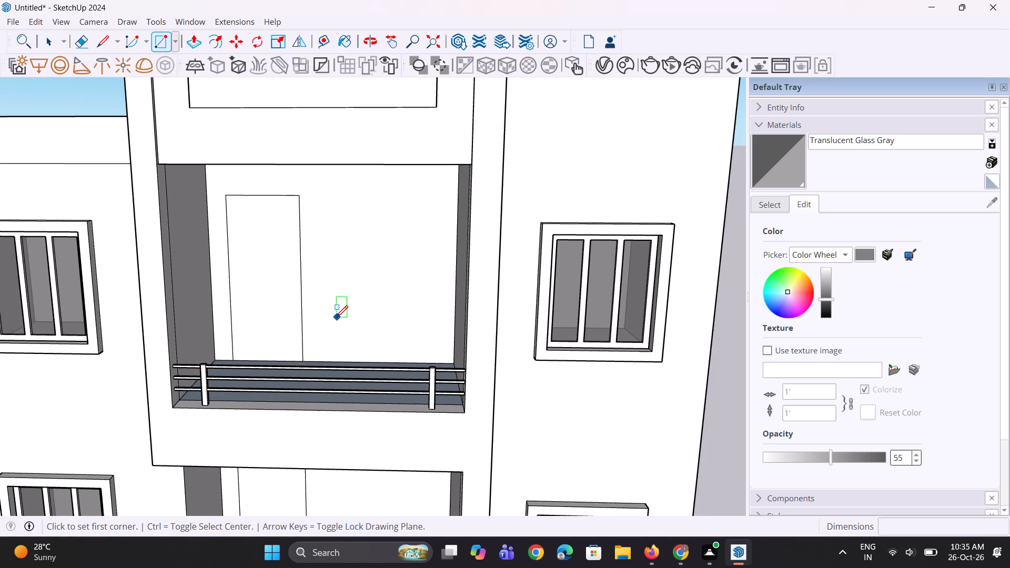
{"action": "left_click", "coordinate": [336, 317]}
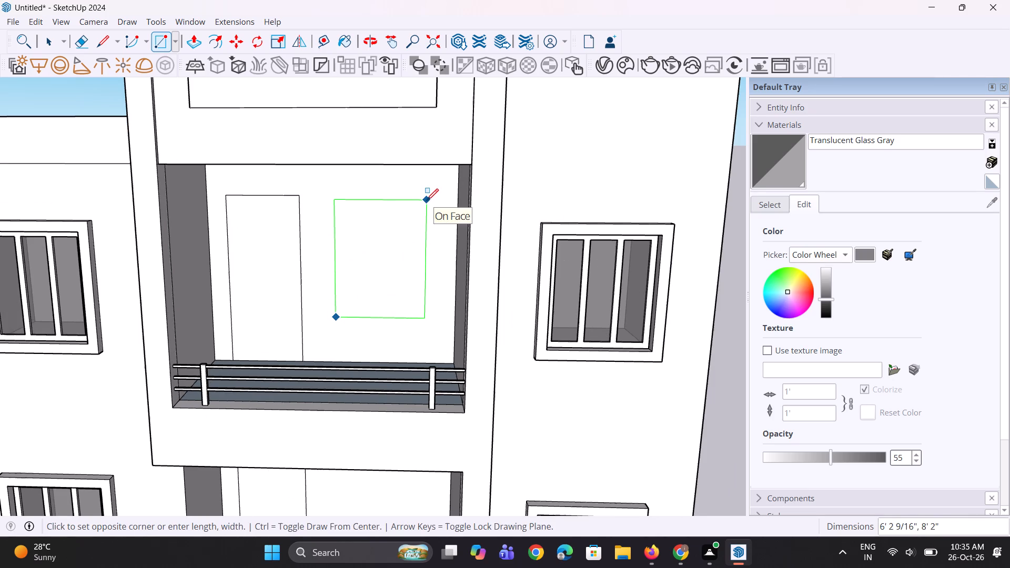
{"action": "left_click", "coordinate": [427, 200]}
Copy the top balcony's window rectangle straight down about 17' 9" onto the second balcony's back wall.
{"action": "middle_click_drag", "start_coordinate": [396, 266], "coordinate": [376, 246]}
{"action": "key", "text": "space"}
{"action": "left_click", "coordinate": [376, 246]}
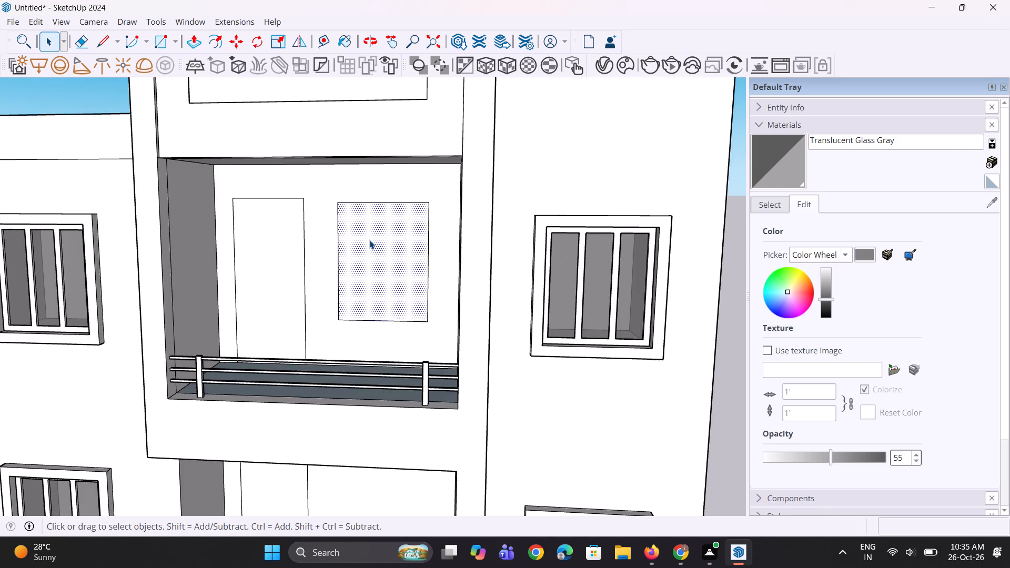
{"action": "scroll", "coordinate": [369, 240], "scroll_direction": "down", "scroll_amount": 4}
{"action": "key", "text": "m"}
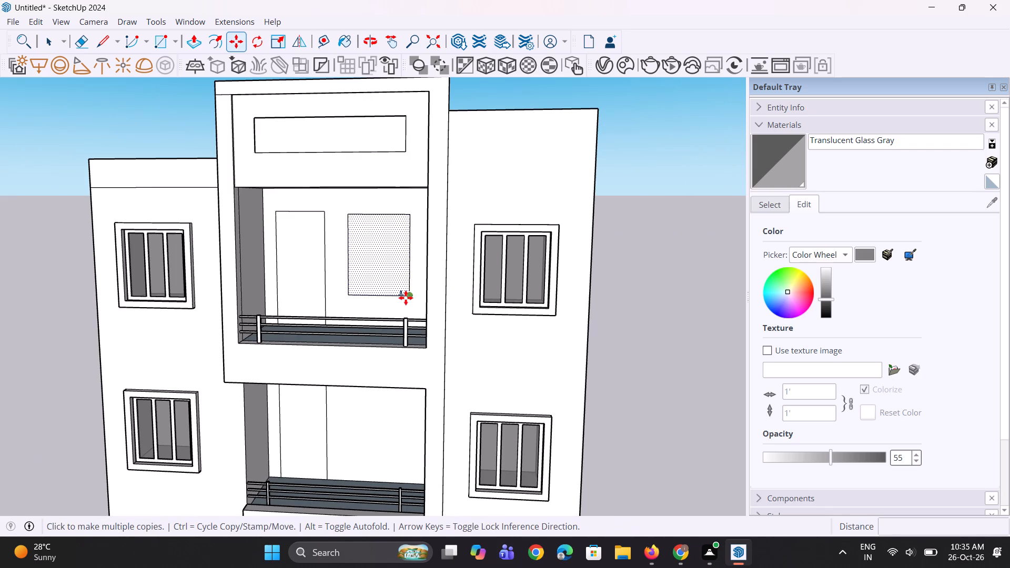
{"action": "left_click", "coordinate": [409, 298]}
{"action": "scroll", "coordinate": [410, 457], "scroll_direction": "up", "scroll_amount": 3}
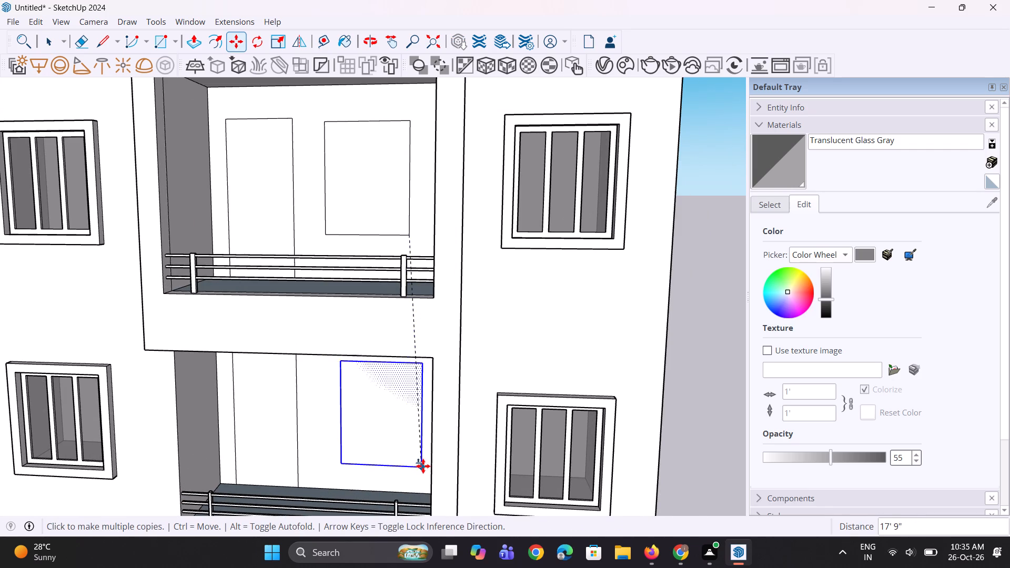
{"action": "left_click", "coordinate": [412, 470]}
Place another copy of the window rectangle on the third balcony's back wall, about 33' 11" below the original.
{"action": "scroll", "coordinate": [375, 206], "scroll_direction": "down", "scroll_amount": 8}
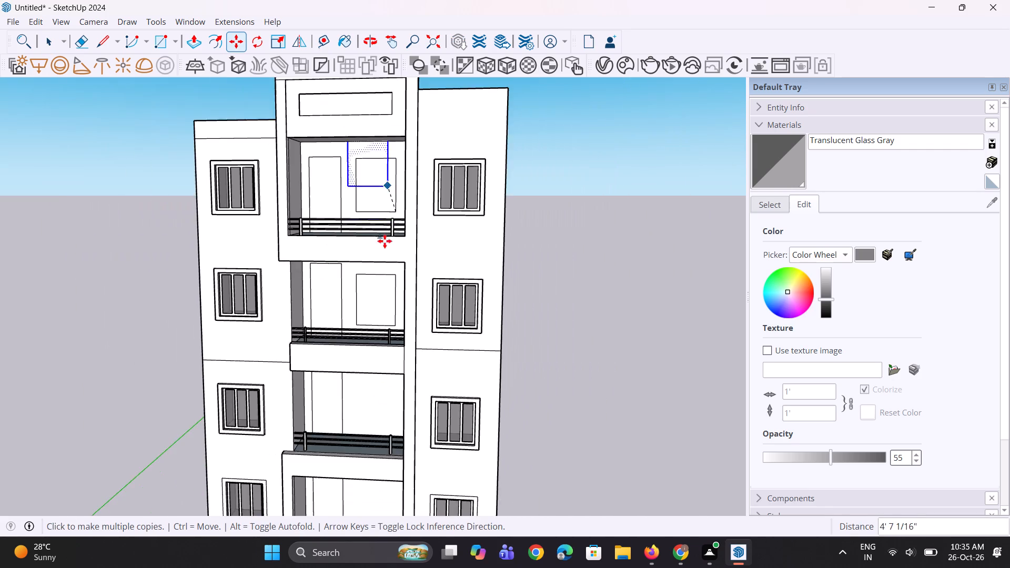
{"action": "scroll", "coordinate": [380, 429], "scroll_direction": "up", "scroll_amount": 4}
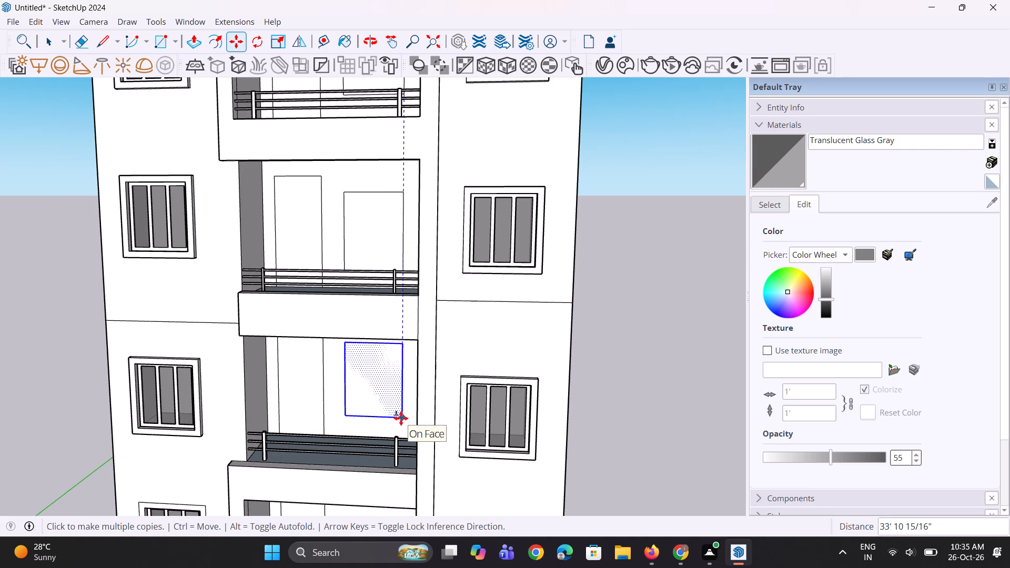
{"action": "left_click", "coordinate": [401, 418]}
Place another copy of the window rectangle on the lowest balcony's back wall, about 50' 6" below the original.
{"action": "scroll", "coordinate": [402, 271], "scroll_direction": "down", "scroll_amount": 9}
{"action": "scroll", "coordinate": [391, 406], "scroll_direction": "up", "scroll_amount": 7}
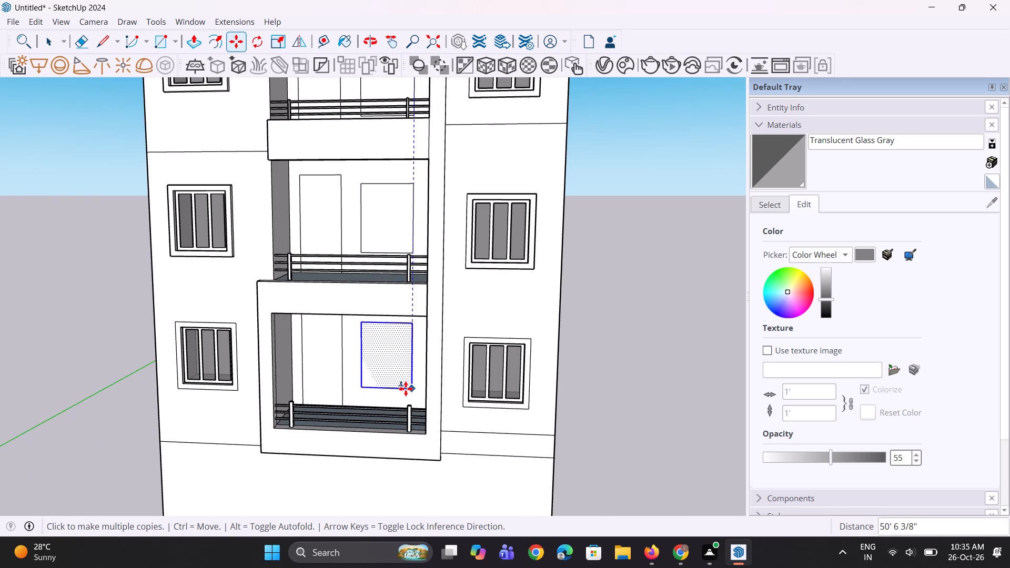
{"action": "left_click", "coordinate": [406, 389]}
{"action": "scroll", "coordinate": [413, 374], "scroll_direction": "down", "scroll_amount": 4}
{"action": "key", "text": "space"}
{"action": "key", "text": "space"}
Move the lowest balcony's window rectangle up about 7 9/16" on the back wall.
{"action": "scroll", "coordinate": [393, 364], "scroll_direction": "up", "scroll_amount": 3}
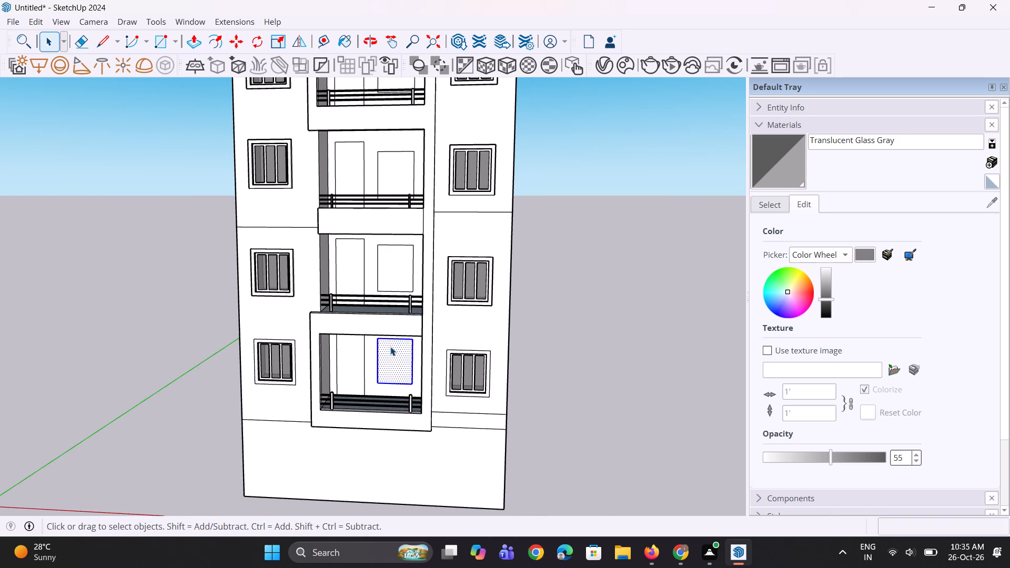
{"action": "middle_click_drag", "start_coordinate": [390, 347], "coordinate": [389, 318]}
{"action": "scroll", "coordinate": [390, 347], "scroll_direction": "up", "scroll_amount": 1}
{"action": "scroll", "coordinate": [350, 328], "scroll_direction": "up", "scroll_amount": 9}
{"action": "key", "text": "m"}
{"action": "scroll", "coordinate": [408, 329], "scroll_direction": "up", "scroll_amount": 3}
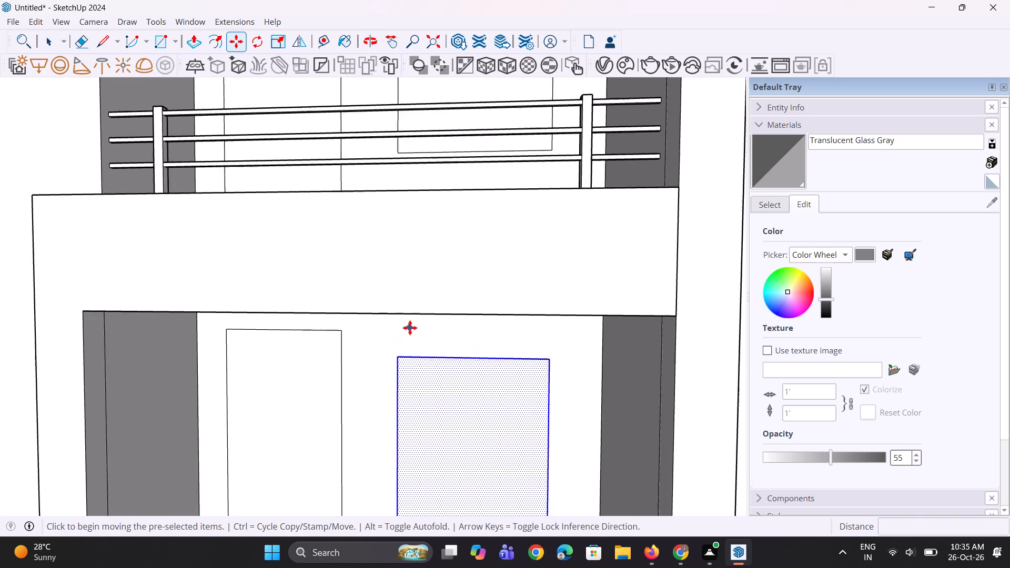
{"action": "scroll", "coordinate": [410, 328], "scroll_direction": "up", "scroll_amount": 2}
{"action": "left_click", "coordinate": [395, 363]}
{"action": "left_click", "coordinate": [398, 343]}
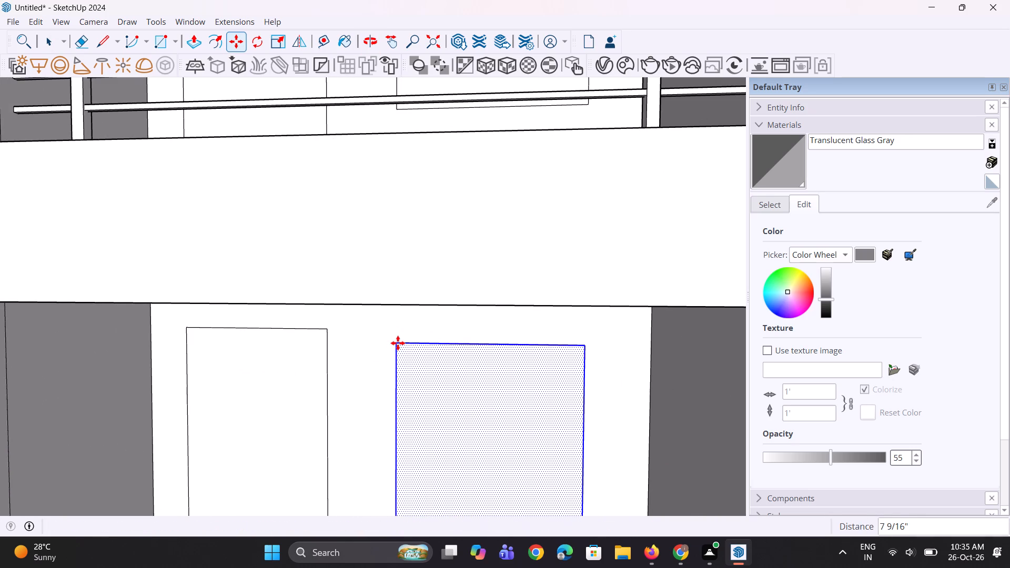
{"action": "scroll", "coordinate": [378, 384], "scroll_direction": "down", "scroll_amount": 10}
{"action": "key", "text": "space"}
{"action": "key", "text": "space"}
{"action": "key", "text": "space"}
Move the window rectangle on the third balcony from the top slightly up the back wall.
{"action": "left_click", "coordinate": [421, 244]}
{"action": "scroll", "coordinate": [366, 175], "scroll_direction": "up", "scroll_amount": 4}
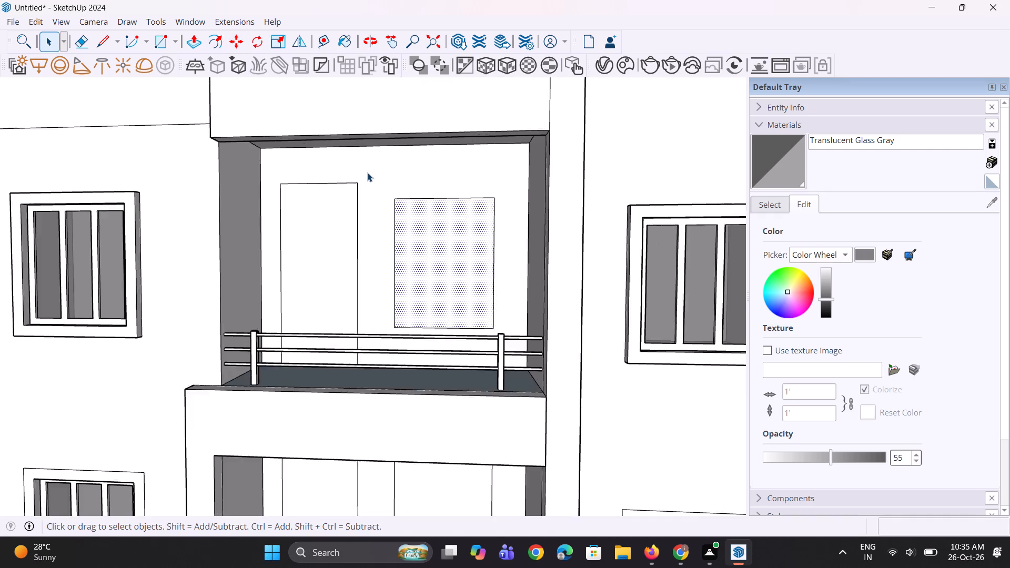
{"action": "scroll", "coordinate": [367, 173], "scroll_direction": "up", "scroll_amount": 8}
{"action": "key", "text": "m"}
{"action": "left_click", "coordinate": [410, 236]}
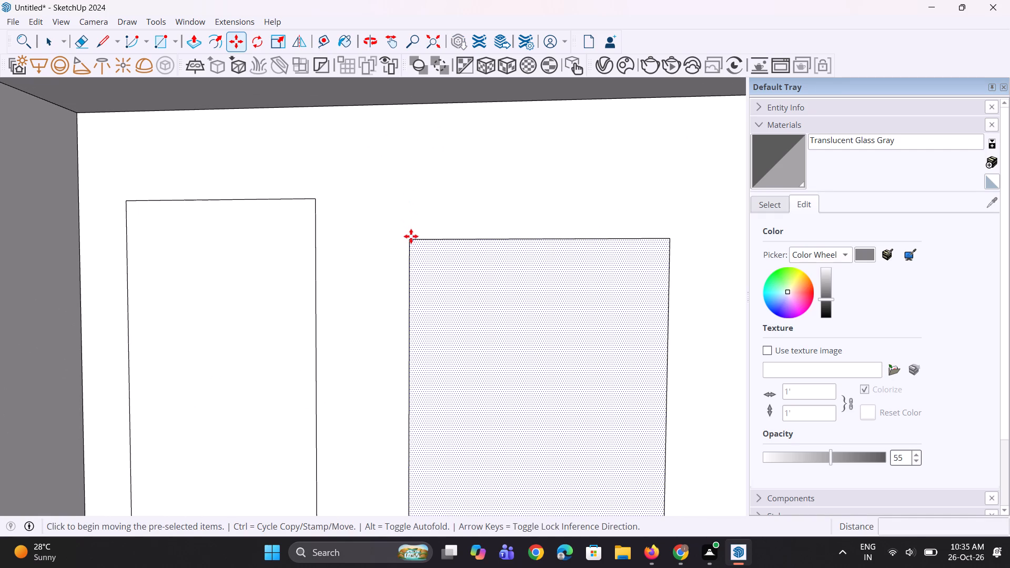
{"action": "left_click", "coordinate": [410, 215]}
{"action": "scroll", "coordinate": [403, 275], "scroll_direction": "down", "scroll_amount": 6}
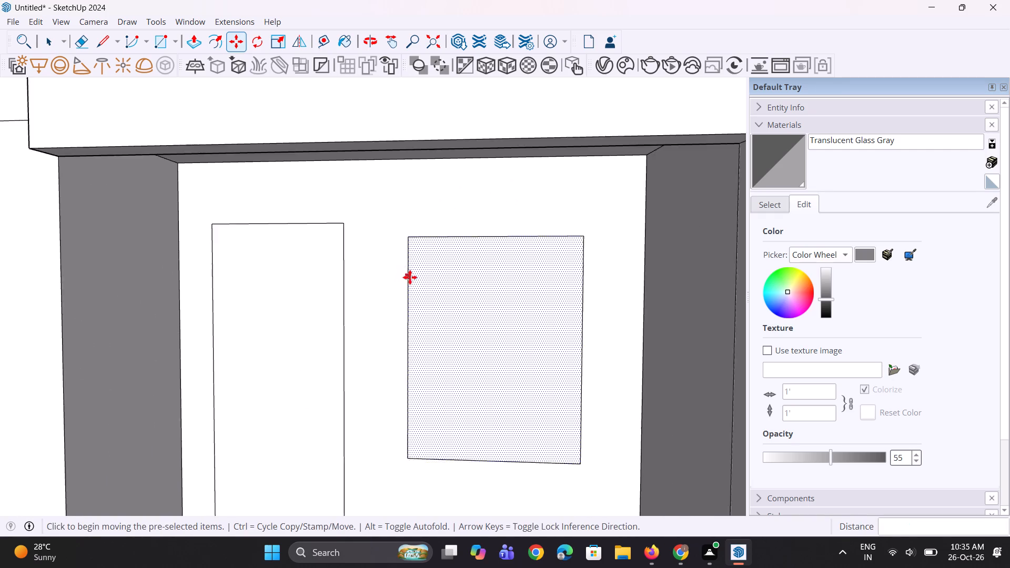
{"action": "scroll", "coordinate": [410, 277], "scroll_direction": "down", "scroll_amount": 3}
{"action": "key", "text": "space"}
Move the window rectangle on the second balcony from the top slightly up the back wall, and clear the selection.
{"action": "scroll", "coordinate": [426, 275], "scroll_direction": "down", "scroll_amount": 9}
{"action": "key", "text": "space"}
{"action": "left_click", "coordinate": [451, 184]}
{"action": "scroll", "coordinate": [424, 155], "scroll_direction": "up", "scroll_amount": 1}
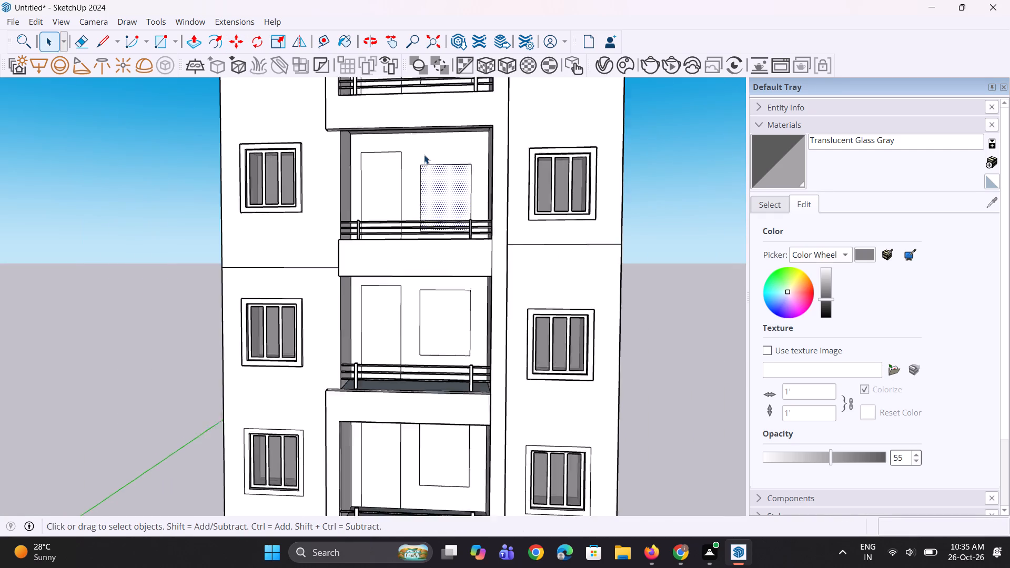
{"action": "scroll", "coordinate": [424, 155], "scroll_direction": "up", "scroll_amount": 13}
{"action": "key", "text": "m"}
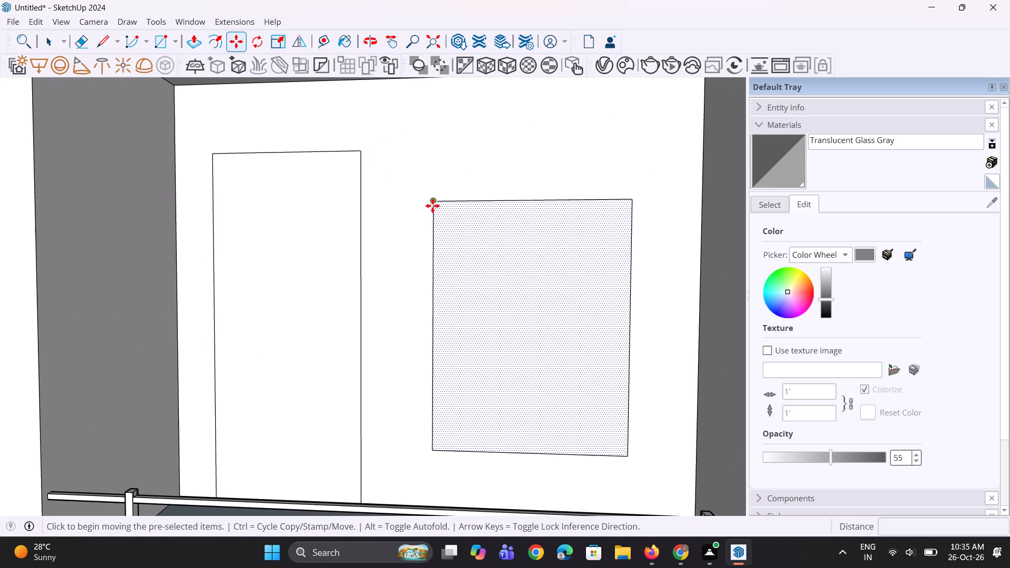
{"action": "left_click", "coordinate": [434, 201]}
{"action": "left_click", "coordinate": [433, 168]}
{"action": "scroll", "coordinate": [398, 342], "scroll_direction": "down", "scroll_amount": 11}
{"action": "key", "text": "space"}
{"action": "scroll", "coordinate": [441, 353], "scroll_direction": "down", "scroll_amount": 9}
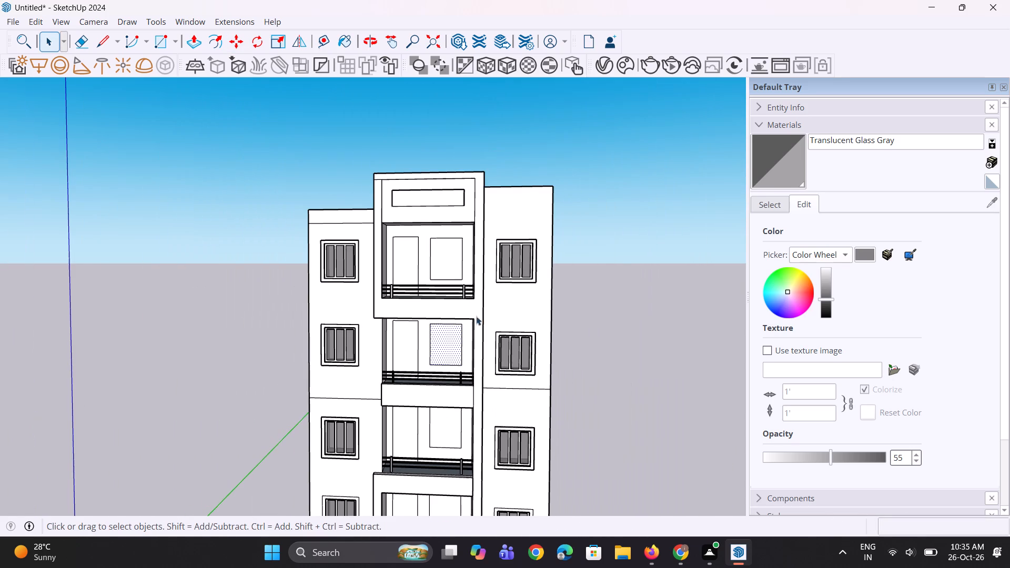
{"action": "left_click", "coordinate": [621, 264]}
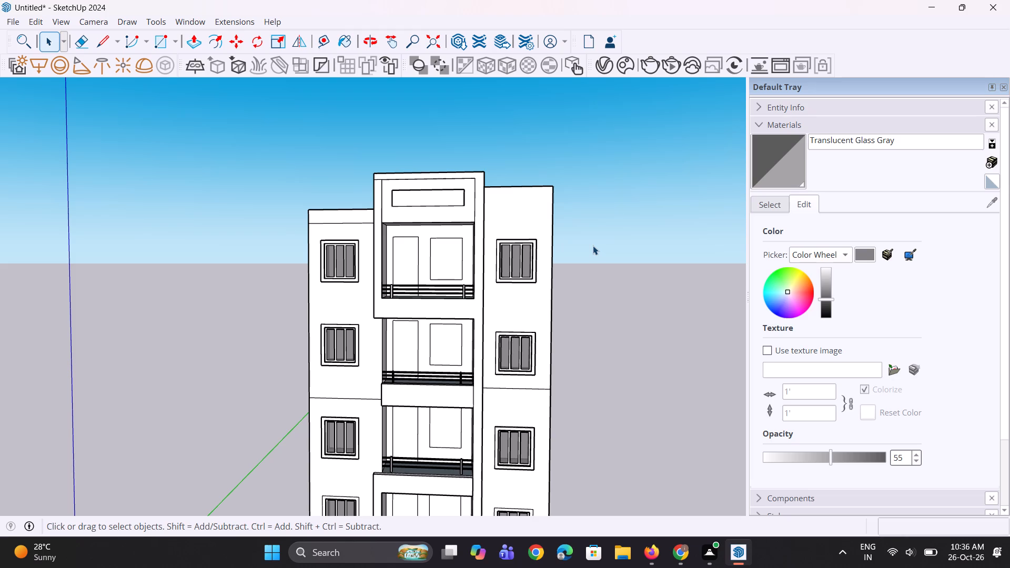
Copy the top balcony's window face about 38' 9" sideways into the open space beside the building.
{"action": "middle_click_drag", "start_coordinate": [456, 333], "coordinate": [453, 343]}
{"action": "scroll", "coordinate": [458, 271], "scroll_direction": "up", "scroll_amount": 3}
{"action": "left_click", "coordinate": [456, 261]}
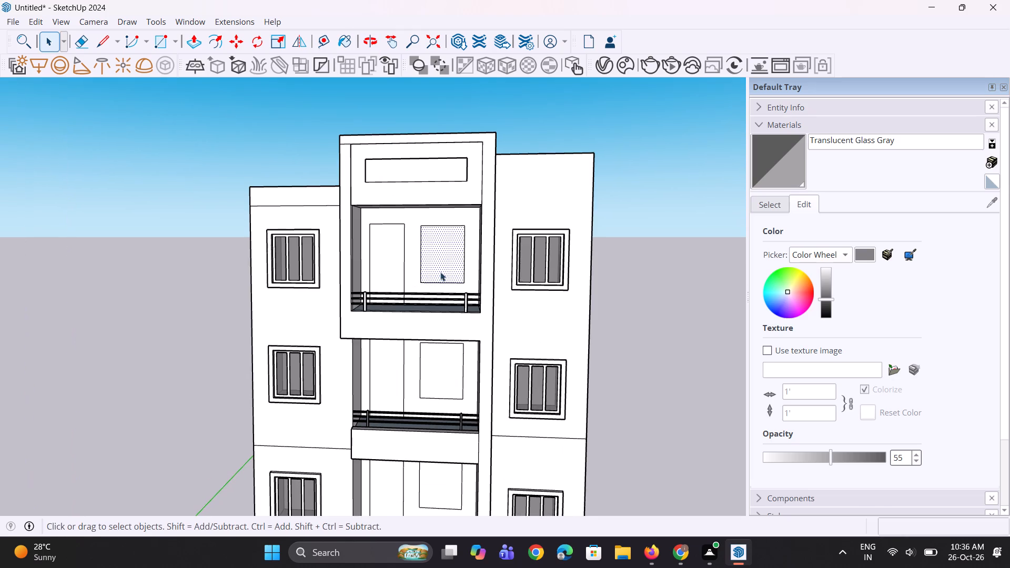
{"action": "scroll", "coordinate": [368, 309], "scroll_direction": "down", "scroll_amount": 4}
{"action": "key", "text": "m"}
{"action": "left_click", "coordinate": [409, 278]}
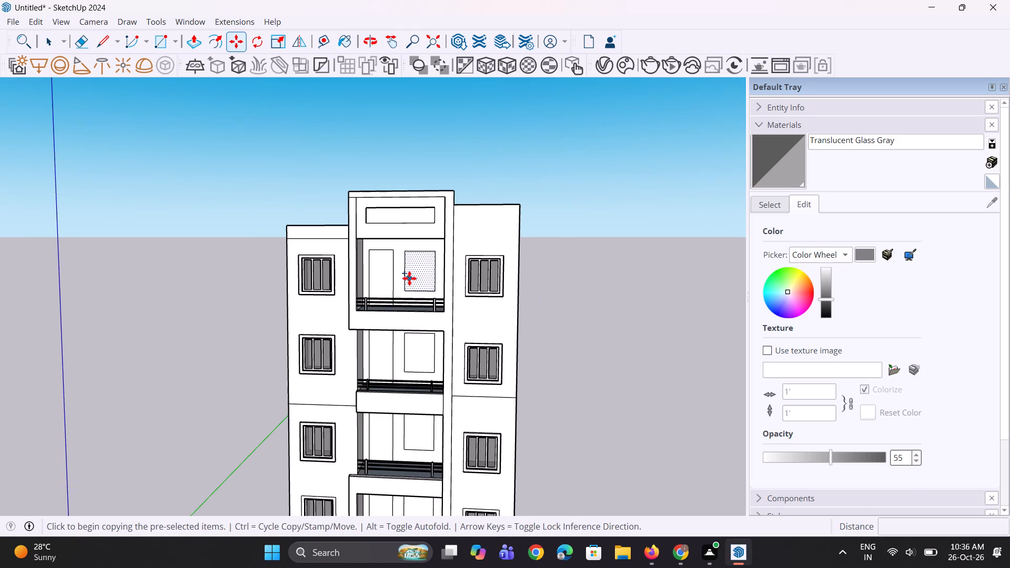
{"action": "left_click", "coordinate": [604, 280]}
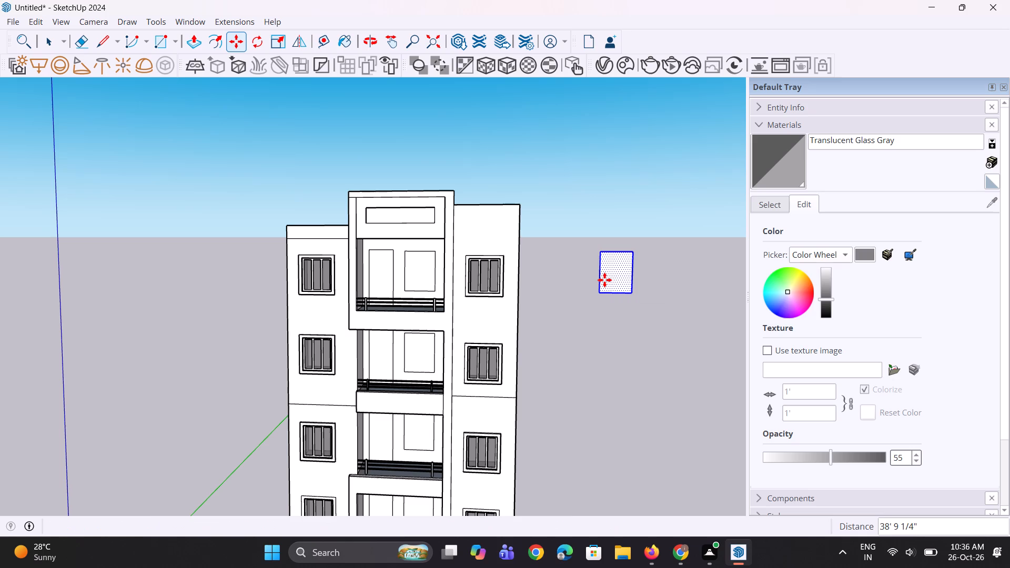
{"action": "key", "text": "space"}
{"action": "scroll", "coordinate": [492, 330], "scroll_direction": "down", "scroll_amount": 4}
{"action": "left_click", "coordinate": [593, 338]}
Push/Pull the copied window face beside the building to a thickness of 3".
{"action": "scroll", "coordinate": [619, 247], "scroll_direction": "up", "scroll_amount": 7}
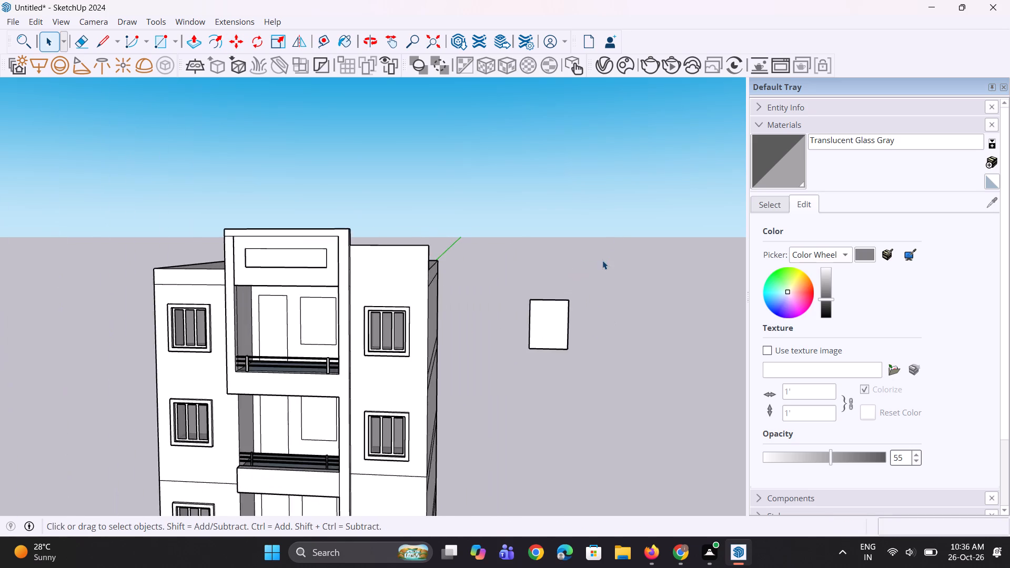
{"action": "scroll", "coordinate": [602, 260], "scroll_direction": "up", "scroll_amount": 2}
{"action": "key", "text": "p"}
{"action": "left_click", "coordinate": [537, 338]}
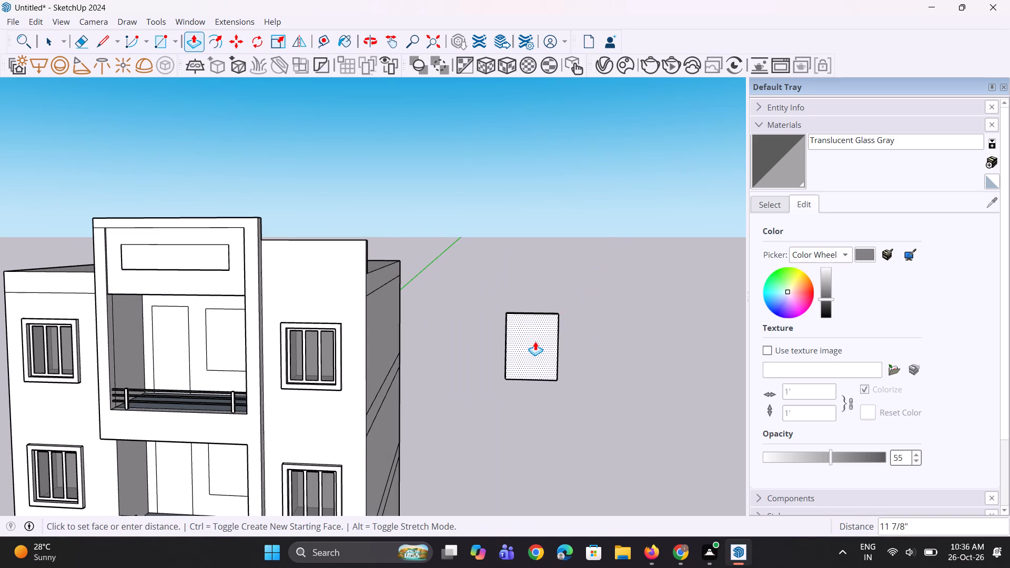
{"action": "type", "text": "3\""}
{"action": "key", "text": "Return"}
{"action": "middle_click_drag", "start_coordinate": [603, 344], "coordinate": [605, 375]}
{"action": "key", "text": "space"}
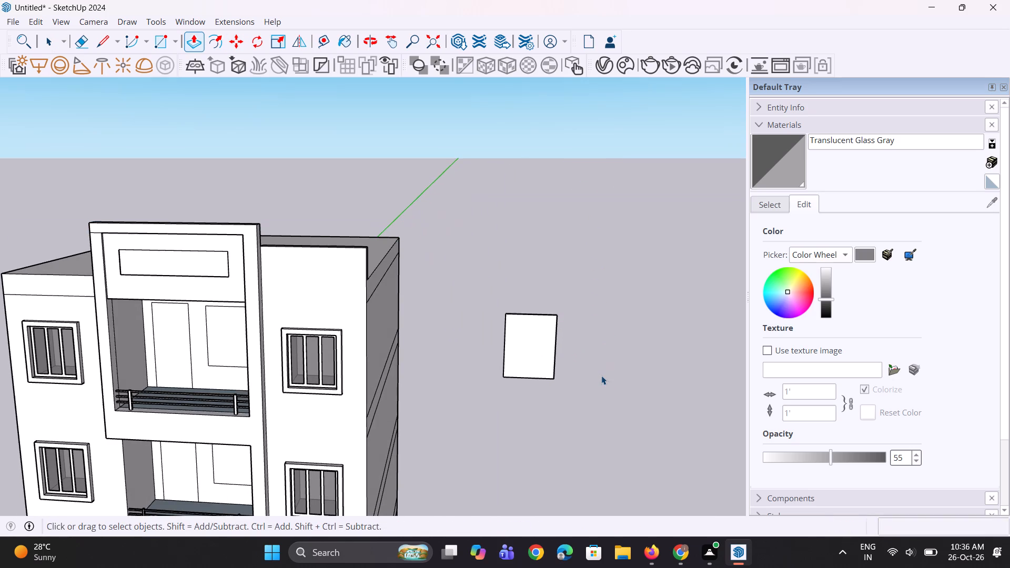
{"action": "left_click", "coordinate": [601, 376]}
{"action": "key", "text": "space"}
{"action": "key", "text": "space"}
Offset the window panel's front face outline inward by about 5" to form the frame border.
{"action": "scroll", "coordinate": [574, 346], "scroll_direction": "up", "scroll_amount": 2}
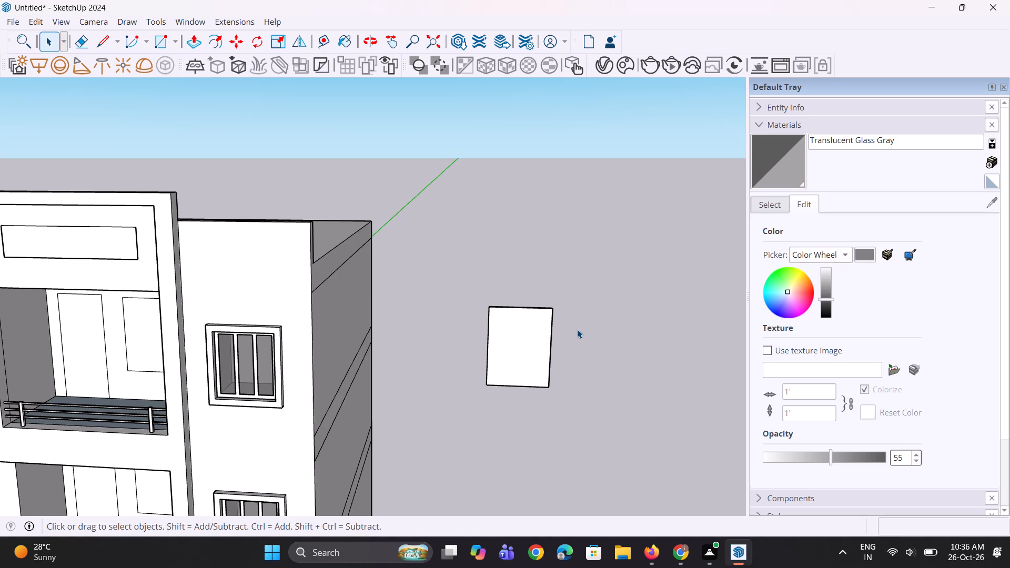
{"action": "scroll", "coordinate": [472, 346], "scroll_direction": "up", "scroll_amount": 3}
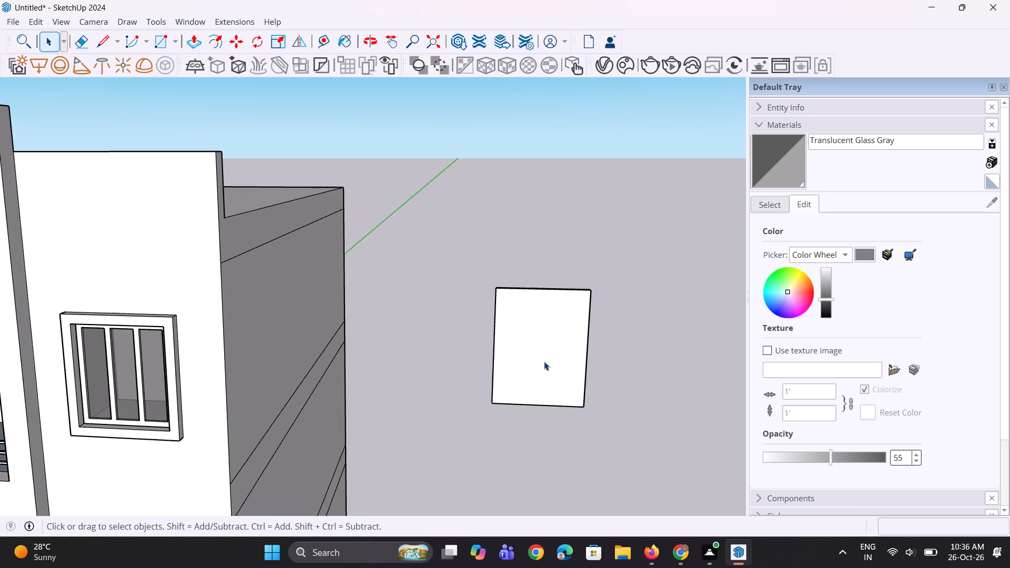
{"action": "left_click", "coordinate": [544, 363]}
{"action": "scroll", "coordinate": [519, 357], "scroll_direction": "up", "scroll_amount": 5}
{"action": "key", "text": "f"}
{"action": "left_click", "coordinate": [492, 329]}
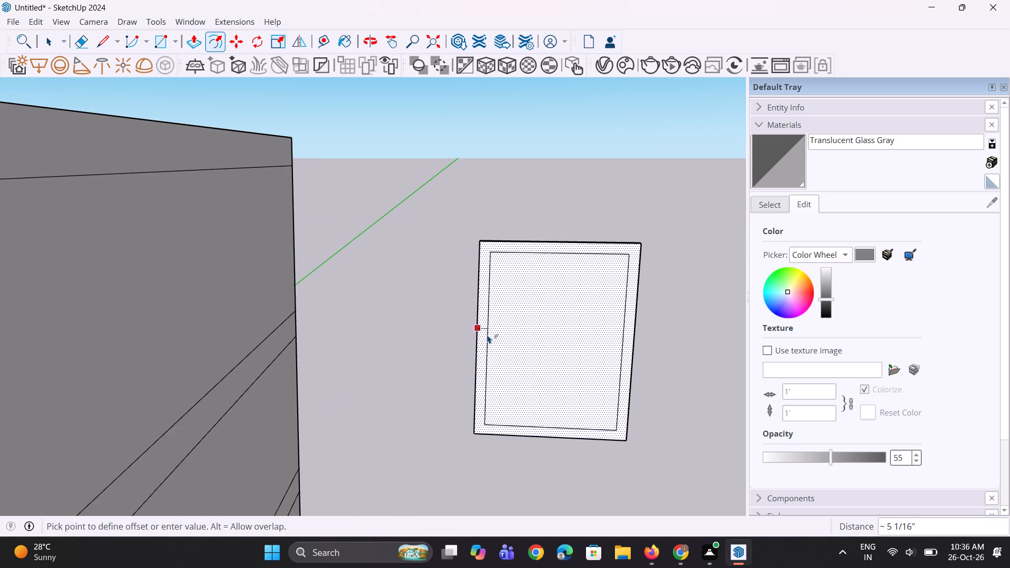
{"action": "left_click", "coordinate": [487, 334]}
{"action": "middle_click_drag", "start_coordinate": [625, 420], "coordinate": [602, 376]}
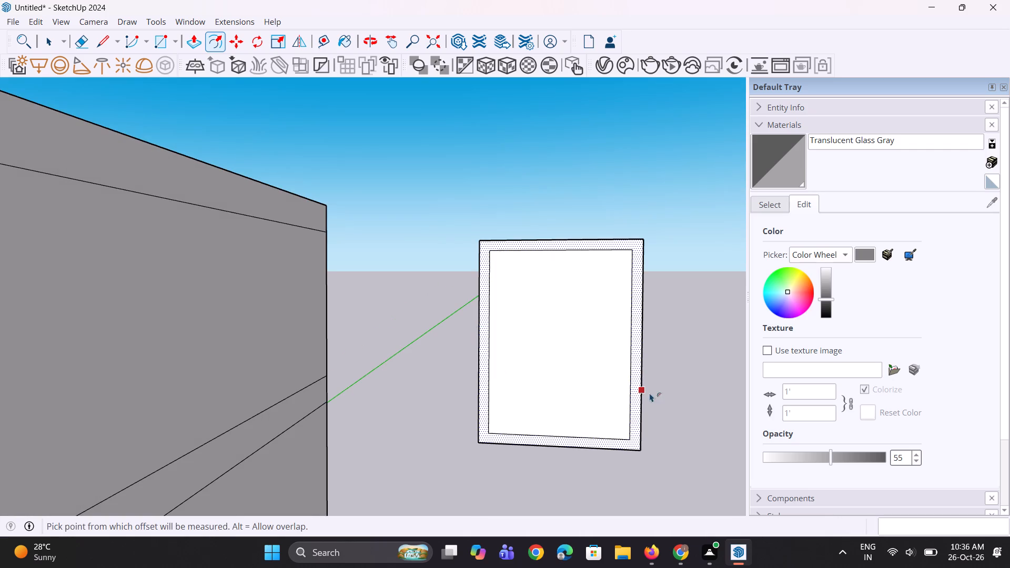
{"action": "key", "text": "space"}
{"action": "left_click", "coordinate": [663, 411]}
{"action": "key", "text": "space"}
Draw short horizontal lines about 4 13/16" long from the inner outline's two upper corners to the panel's side edges.
{"action": "scroll", "coordinate": [564, 245], "scroll_direction": "up", "scroll_amount": 2}
{"action": "scroll", "coordinate": [462, 234], "scroll_direction": "up", "scroll_amount": 6}
{"action": "key", "text": "l"}
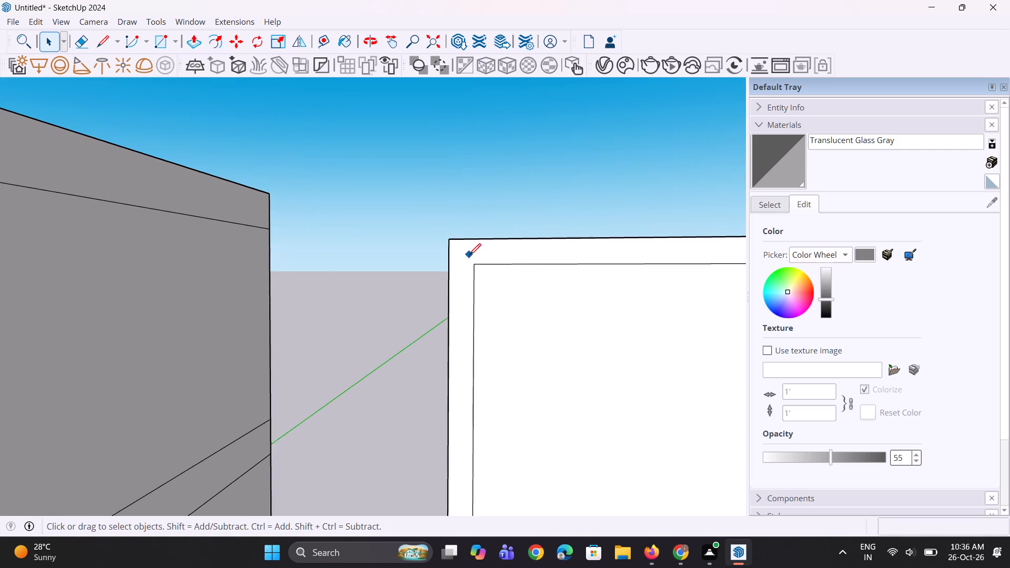
{"action": "scroll", "coordinate": [469, 255], "scroll_direction": "up", "scroll_amount": 4}
{"action": "left_click", "coordinate": [476, 269]}
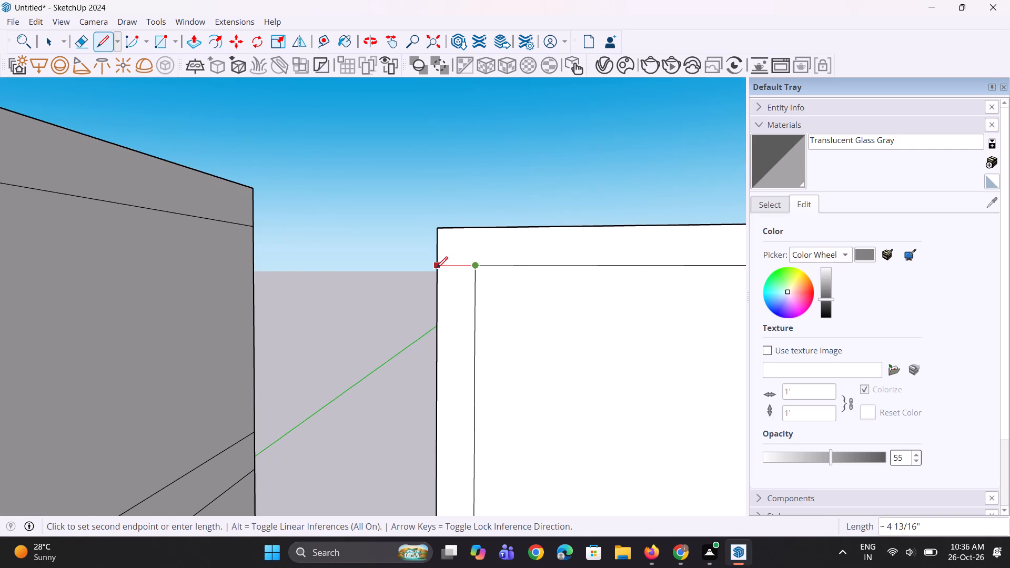
{"action": "left_click", "coordinate": [436, 268]}
{"action": "scroll", "coordinate": [372, 326], "scroll_direction": "down", "scroll_amount": 7}
{"action": "scroll", "coordinate": [549, 320], "scroll_direction": "up", "scroll_amount": 3}
{"action": "scroll", "coordinate": [458, 308], "scroll_direction": "up", "scroll_amount": 3}
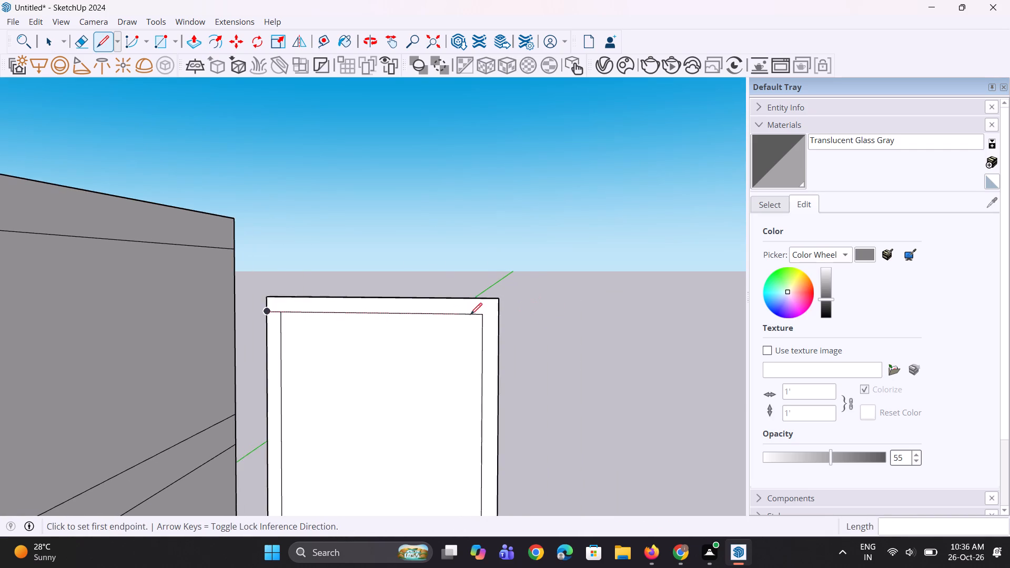
{"action": "scroll", "coordinate": [474, 316], "scroll_direction": "up", "scroll_amount": 1}
{"action": "left_click", "coordinate": [479, 315]}
{"action": "left_click", "coordinate": [503, 320]}
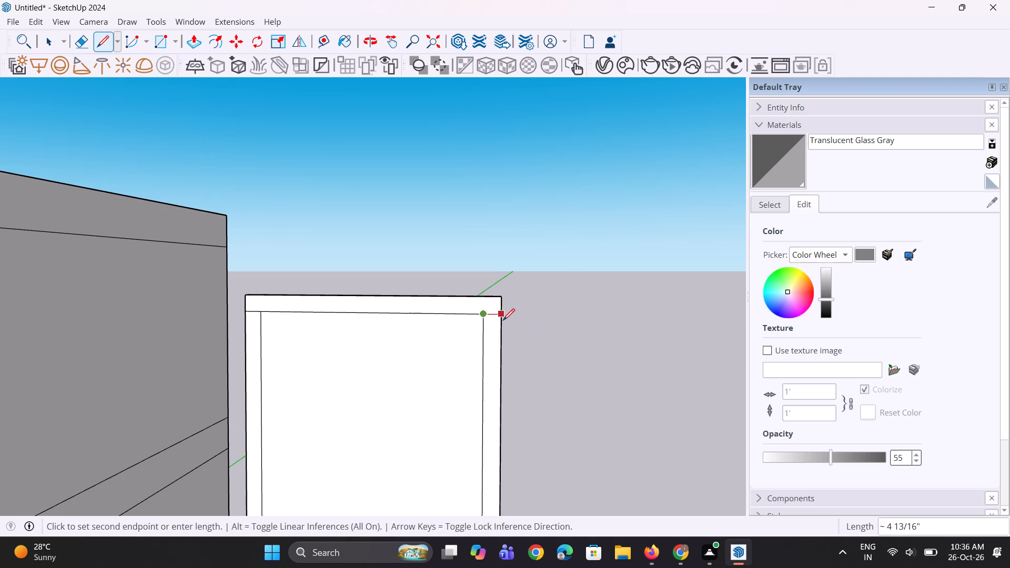
{"action": "scroll", "coordinate": [507, 287], "scroll_direction": "down", "scroll_amount": 5}
{"action": "scroll", "coordinate": [483, 427], "scroll_direction": "up", "scroll_amount": 7}
Draw short horizontal lines from the inner outline's two lower corners to the panel's side edges, about 4 13/16" long.
{"action": "left_click", "coordinate": [506, 448]}
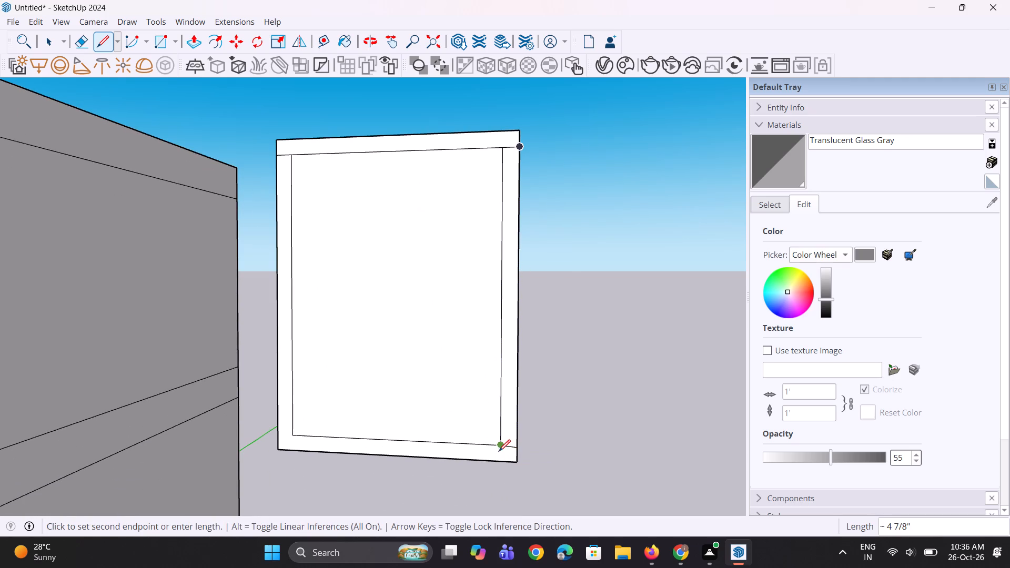
{"action": "key", "text": "space"}
{"action": "scroll", "coordinate": [499, 437], "scroll_direction": "up", "scroll_amount": 2}
{"action": "key", "text": "l"}
{"action": "scroll", "coordinate": [500, 436], "scroll_direction": "up", "scroll_amount": 3}
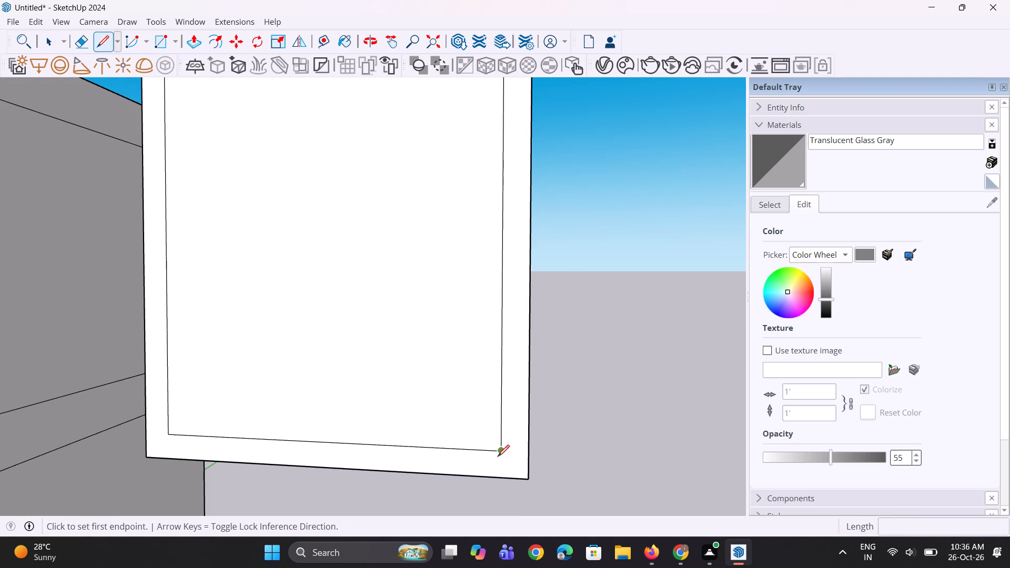
{"action": "left_click", "coordinate": [501, 454]}
{"action": "left_click", "coordinate": [532, 447]}
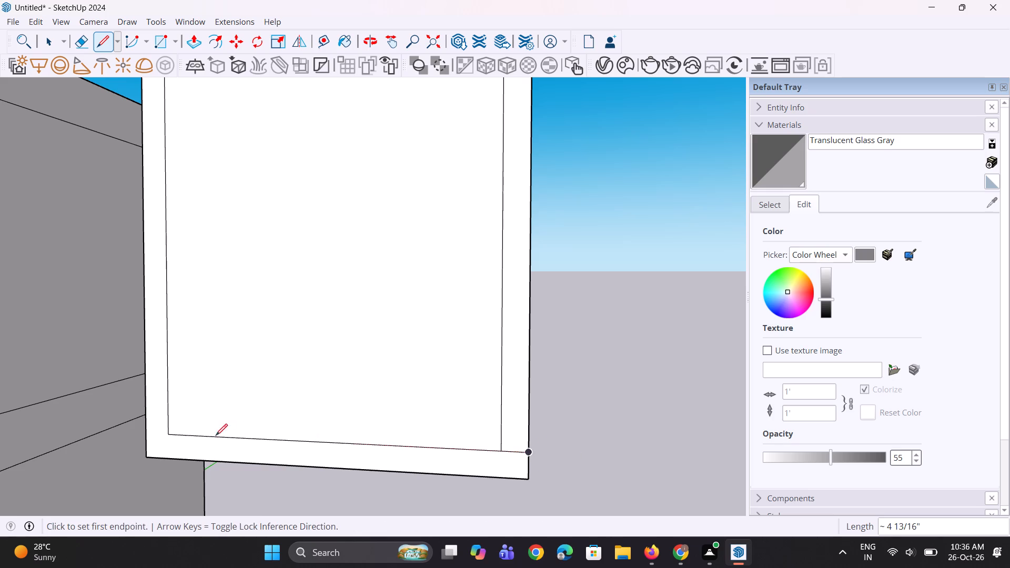
{"action": "scroll", "coordinate": [204, 437], "scroll_direction": "up", "scroll_amount": 1}
{"action": "left_click", "coordinate": [165, 432]}
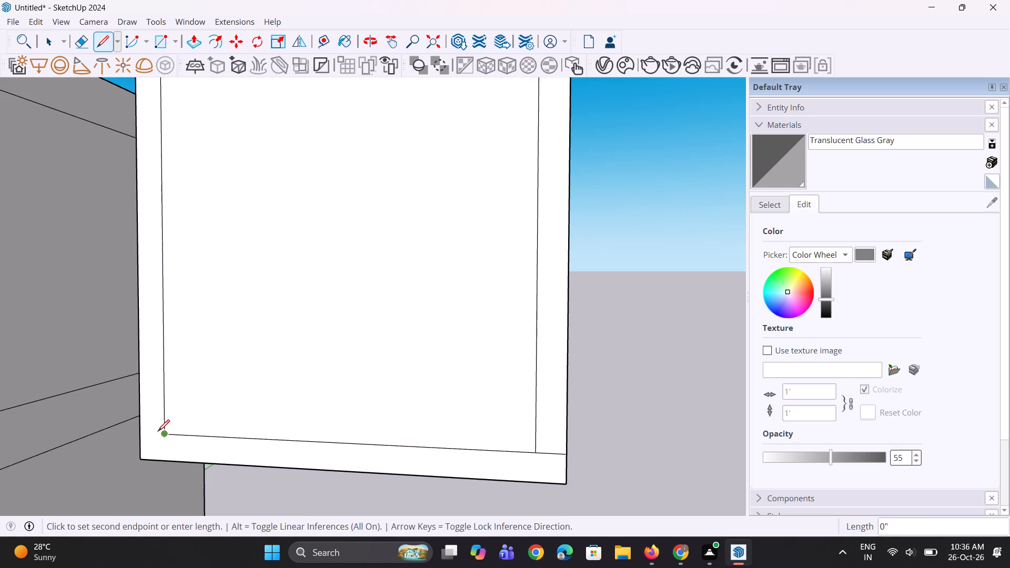
{"action": "left_click", "coordinate": [140, 430]}
{"action": "scroll", "coordinate": [294, 451], "scroll_direction": "down", "scroll_amount": 10}
{"action": "key", "text": "space"}
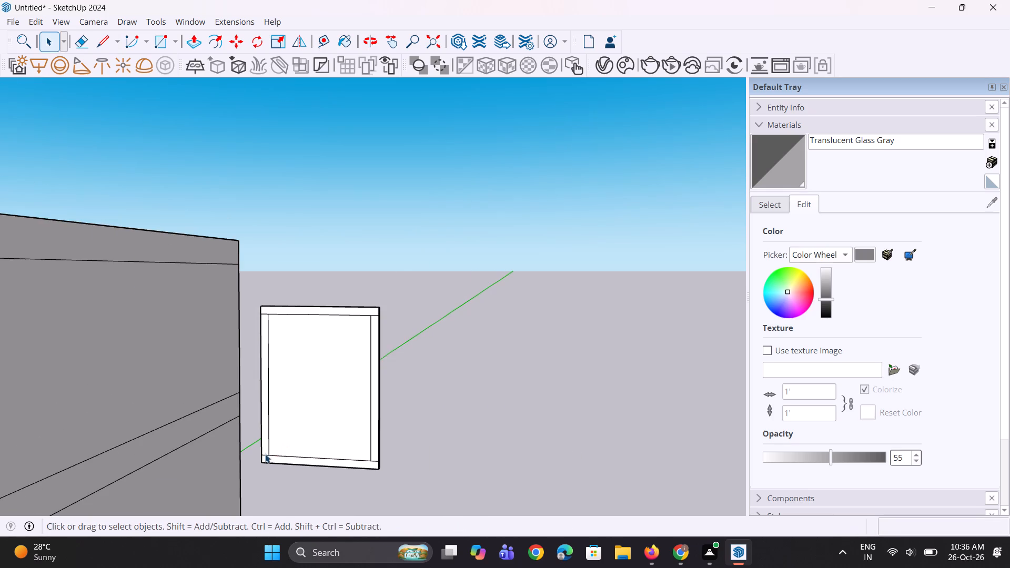
Copy the frame's narrow side strip across to the opposite side of the window panel and divide the copies with /3.
{"action": "scroll", "coordinate": [270, 446], "scroll_direction": "up", "scroll_amount": 6}
{"action": "left_click", "coordinate": [268, 447]}
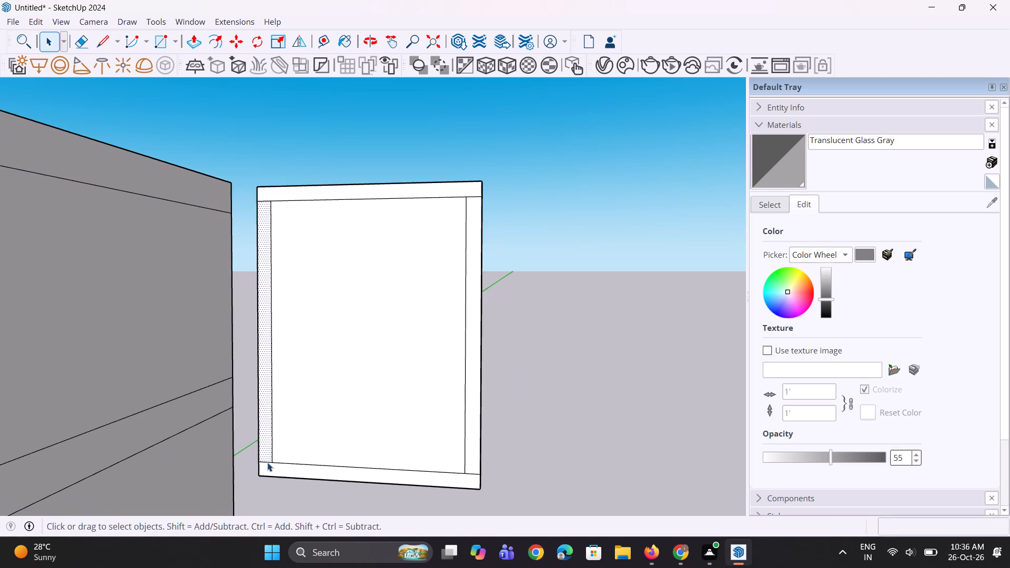
{"action": "scroll", "coordinate": [267, 462], "scroll_direction": "up", "scroll_amount": 5}
{"action": "key", "text": "m"}
{"action": "scroll", "coordinate": [296, 463], "scroll_direction": "up", "scroll_amount": 2}
{"action": "left_click", "coordinate": [270, 462]}
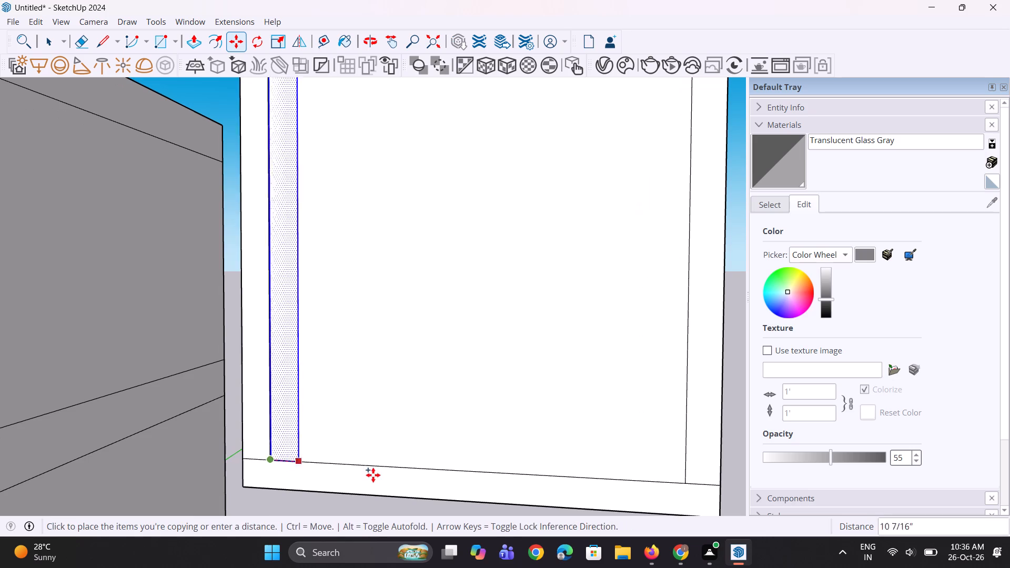
{"action": "scroll", "coordinate": [361, 474], "scroll_direction": "down", "scroll_amount": 4}
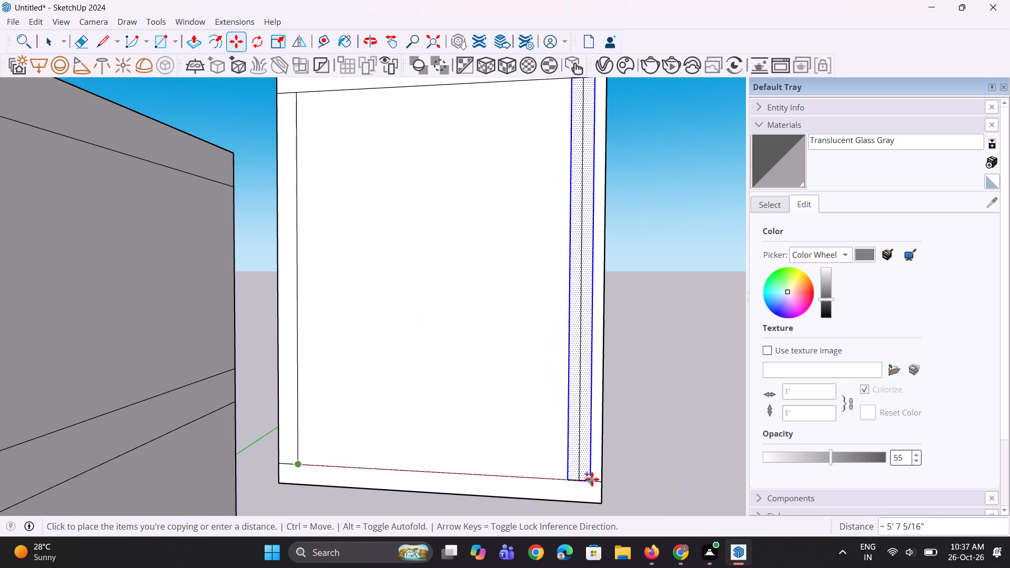
{"action": "left_click", "coordinate": [598, 482]}
{"action": "middle_click_drag", "start_coordinate": [589, 492], "coordinate": [573, 490]}
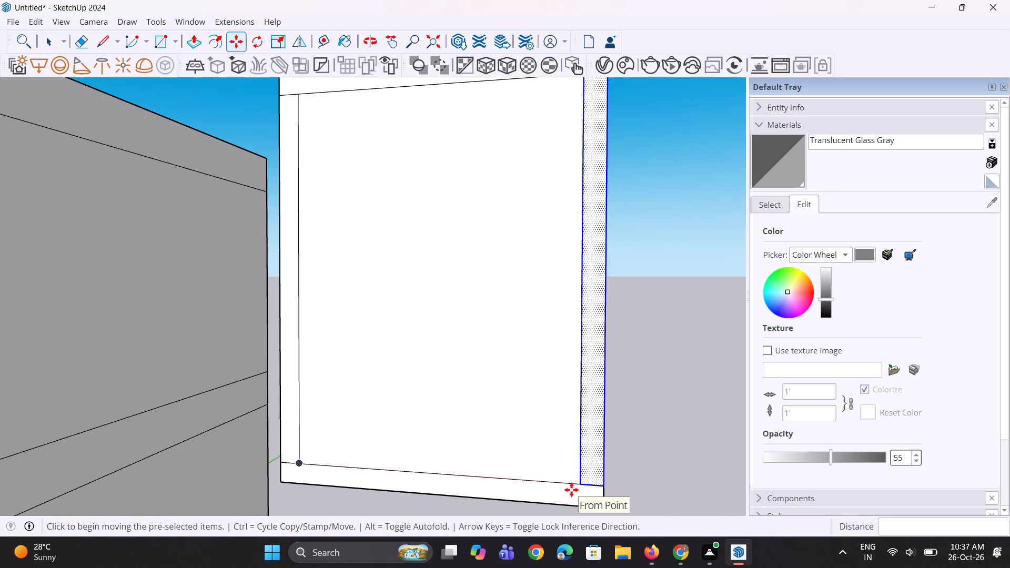
{"action": "type", "text": "/3"}
{"action": "key", "text": "Return"}
Erase the four short line segments joining the vertical strips to the window panel's top border.
{"action": "scroll", "coordinate": [446, 481], "scroll_direction": "down", "scroll_amount": 5}
{"action": "scroll", "coordinate": [445, 481], "scroll_direction": "up", "scroll_amount": 1}
{"action": "middle_click_drag", "start_coordinate": [445, 481], "coordinate": [510, 481]}
{"action": "key", "text": "space"}
{"action": "key", "text": "space"}
{"action": "scroll", "coordinate": [417, 192], "scroll_direction": "up", "scroll_amount": 4}
{"action": "key", "text": "e"}
{"action": "scroll", "coordinate": [288, 228], "scroll_direction": "up", "scroll_amount": 1}
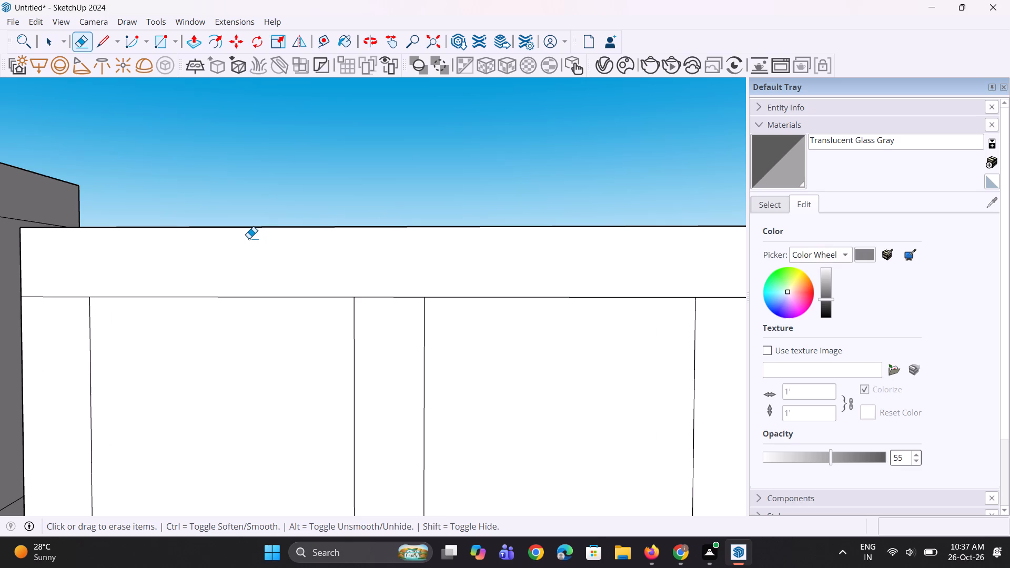
{"action": "left_click_drag", "start_coordinate": [396, 280], "coordinate": [394, 321]}
{"action": "left_click_drag", "start_coordinate": [44, 293], "coordinate": [47, 312]}
{"action": "scroll", "coordinate": [47, 318], "scroll_direction": "down", "scroll_amount": 3}
{"action": "left_click_drag", "start_coordinate": [566, 284], "coordinate": [581, 319]}
{"action": "scroll", "coordinate": [332, 297], "scroll_direction": "down", "scroll_amount": 4}
{"action": "scroll", "coordinate": [662, 283], "scroll_direction": "up", "scroll_amount": 2}
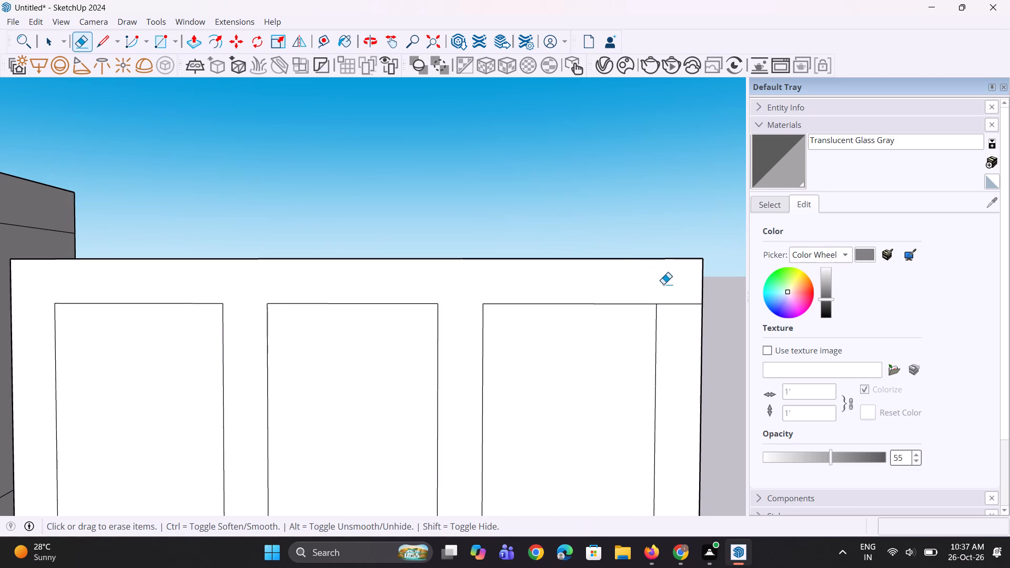
{"action": "left_click_drag", "start_coordinate": [664, 286], "coordinate": [672, 327]}
Erase the four short line segments joining the vertical strips to the window panel's bottom border.
{"action": "scroll", "coordinate": [569, 239], "scroll_direction": "down", "scroll_amount": 9}
{"action": "scroll", "coordinate": [554, 433], "scroll_direction": "up", "scroll_amount": 4}
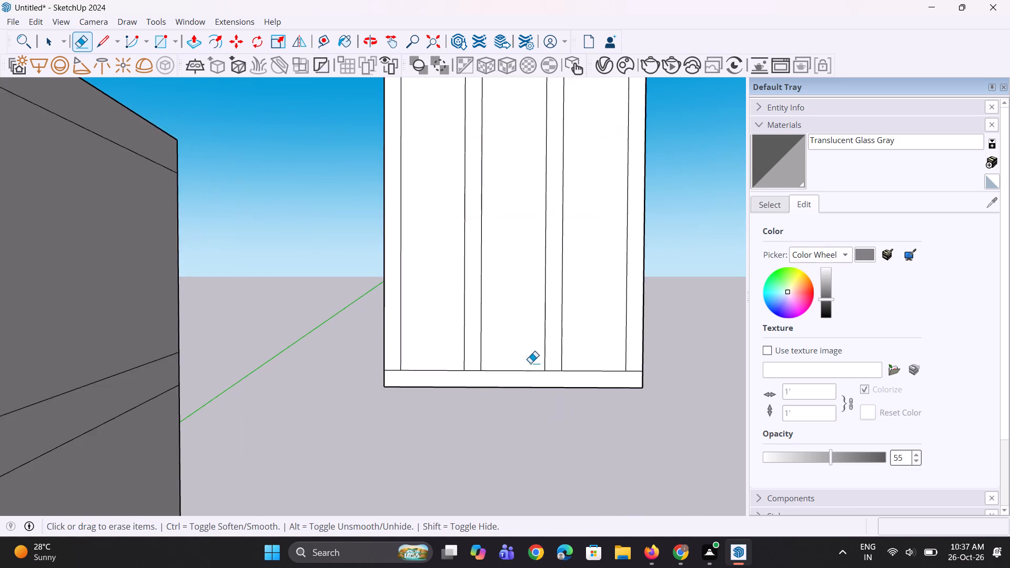
{"action": "scroll", "coordinate": [530, 363], "scroll_direction": "up", "scroll_amount": 7}
{"action": "left_click_drag", "start_coordinate": [570, 369], "coordinate": [573, 387]}
{"action": "scroll", "coordinate": [473, 367], "scroll_direction": "down", "scroll_amount": 3}
{"action": "scroll", "coordinate": [664, 368], "scroll_direction": "up", "scroll_amount": 2}
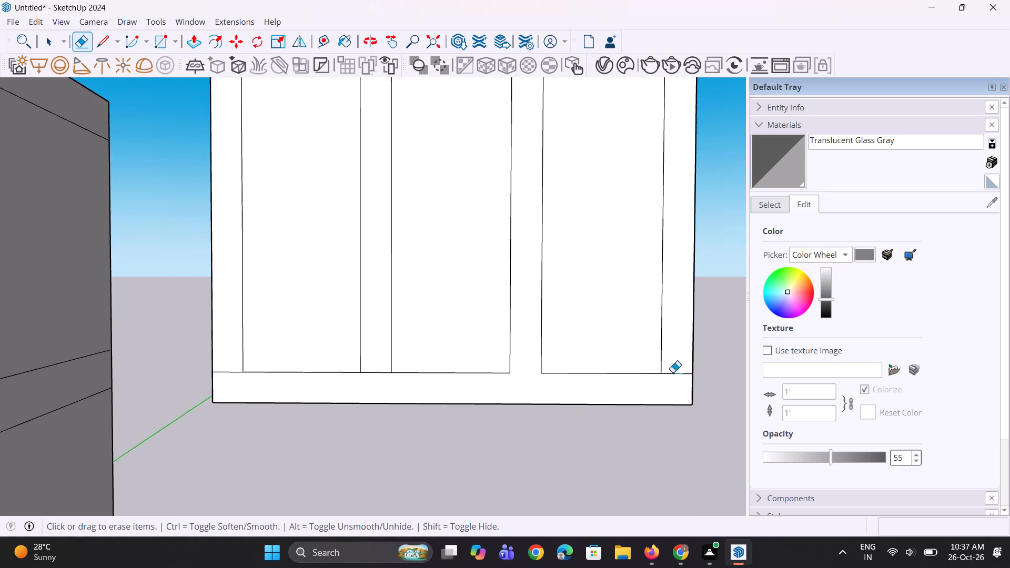
{"action": "left_click_drag", "start_coordinate": [673, 372], "coordinate": [678, 385]}
{"action": "left_click_drag", "start_coordinate": [380, 370], "coordinate": [379, 386]}
{"action": "left_click_drag", "start_coordinate": [222, 368], "coordinate": [233, 386]}
Push/Pull the window's frame face outward by about 1 13/16" from the three panes.
{"action": "middle_click_drag", "start_coordinate": [375, 383], "coordinate": [334, 402]}
{"action": "scroll", "coordinate": [333, 403], "scroll_direction": "down", "scroll_amount": 3}
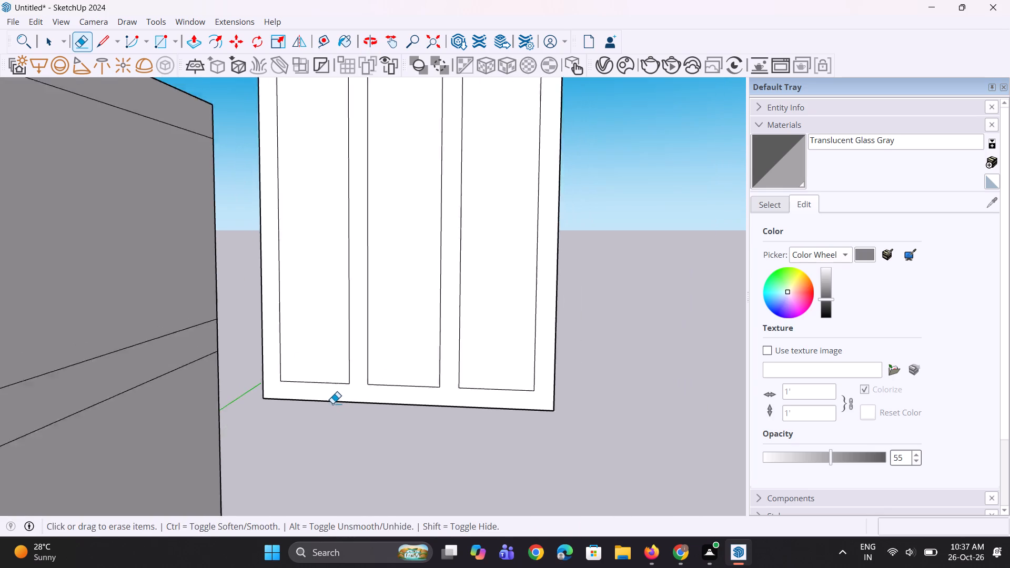
{"action": "scroll", "coordinate": [332, 403], "scroll_direction": "down", "scroll_amount": 2}
{"action": "middle_click_drag", "start_coordinate": [654, 407], "coordinate": [601, 425]}
{"action": "scroll", "coordinate": [583, 420], "scroll_direction": "up", "scroll_amount": 2}
{"action": "key", "text": "p"}
{"action": "left_click", "coordinate": [384, 390]}
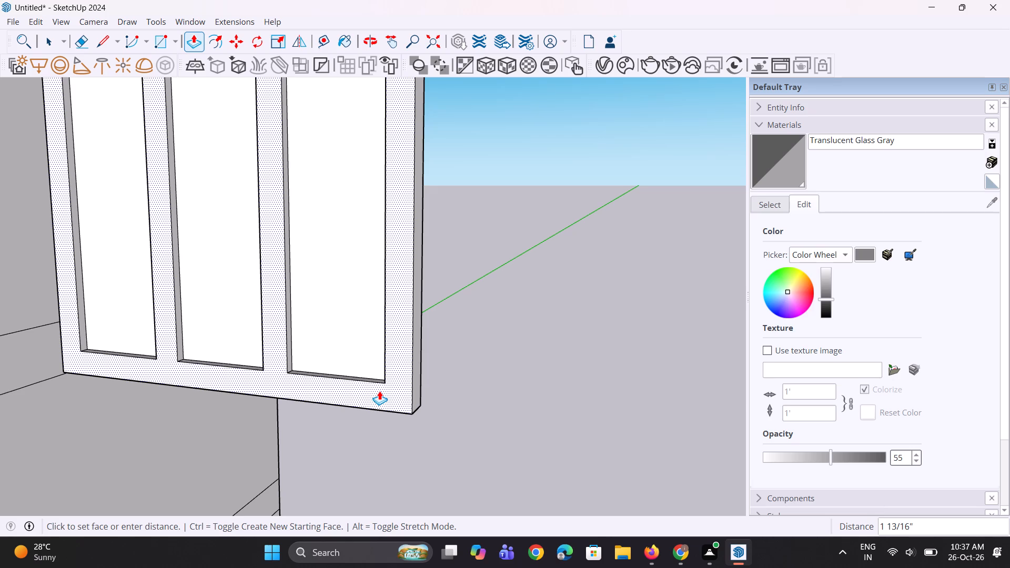
{"action": "left_click", "coordinate": [379, 391]}
Push/Pull the window's frame face outward by about another 11/16".
{"action": "middle_click_drag", "start_coordinate": [365, 419], "coordinate": [506, 407]}
{"action": "scroll", "coordinate": [509, 392], "scroll_direction": "up", "scroll_amount": 1}
{"action": "scroll", "coordinate": [526, 370], "scroll_direction": "down", "scroll_amount": 9}
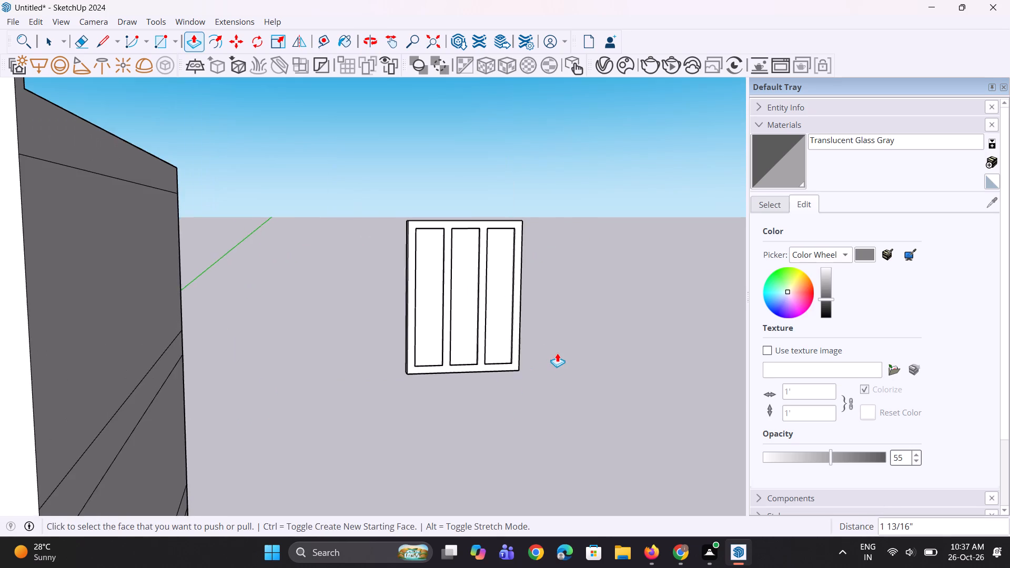
{"action": "middle_click_drag", "start_coordinate": [547, 353], "coordinate": [506, 373]}
{"action": "scroll", "coordinate": [474, 389], "scroll_direction": "up", "scroll_amount": 6}
{"action": "left_click", "coordinate": [484, 370]}
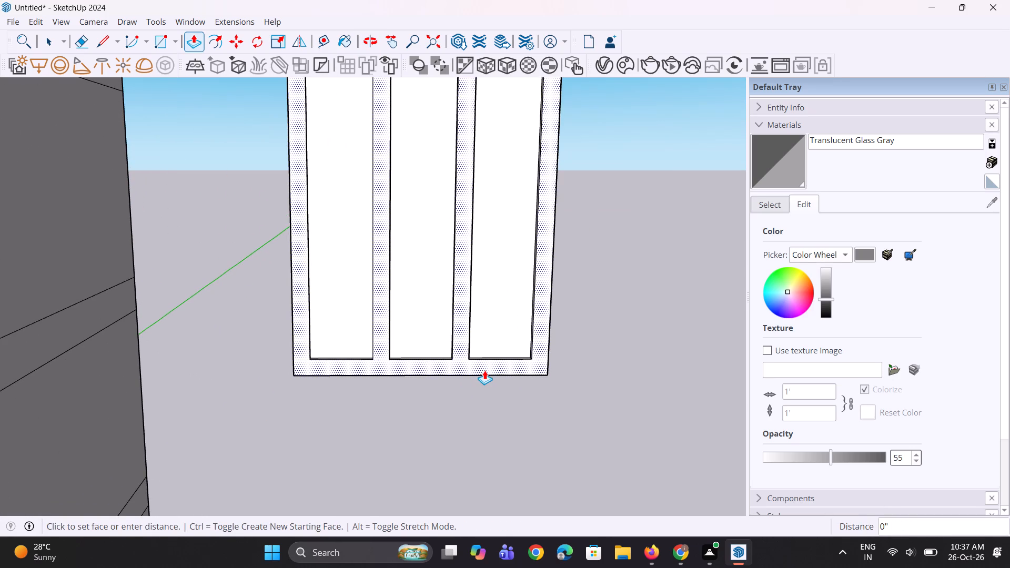
{"action": "key", "text": "Escape"}
{"action": "middle_click_drag", "start_coordinate": [551, 363], "coordinate": [491, 397]}
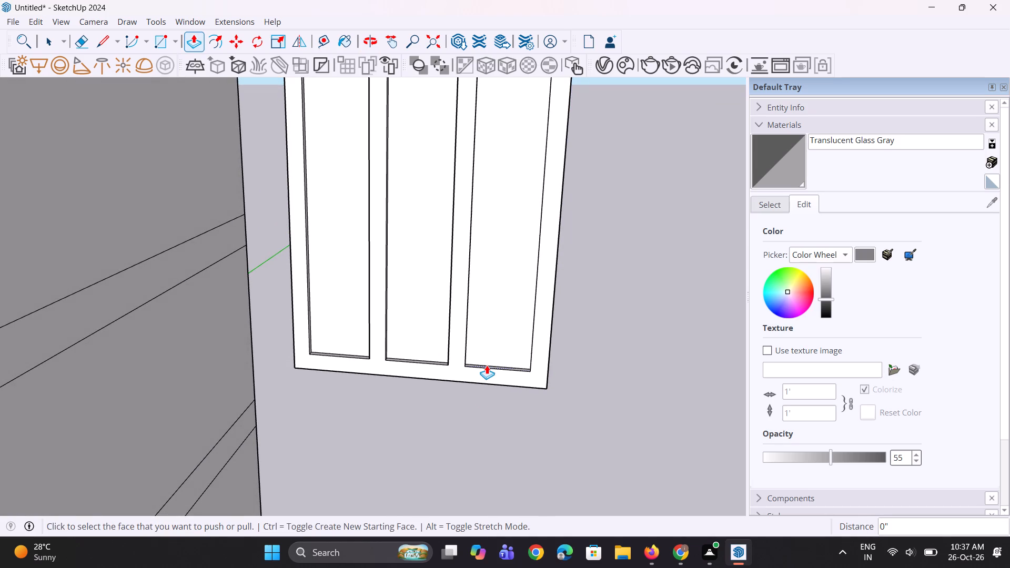
{"action": "scroll", "coordinate": [446, 375], "scroll_direction": "up", "scroll_amount": 2}
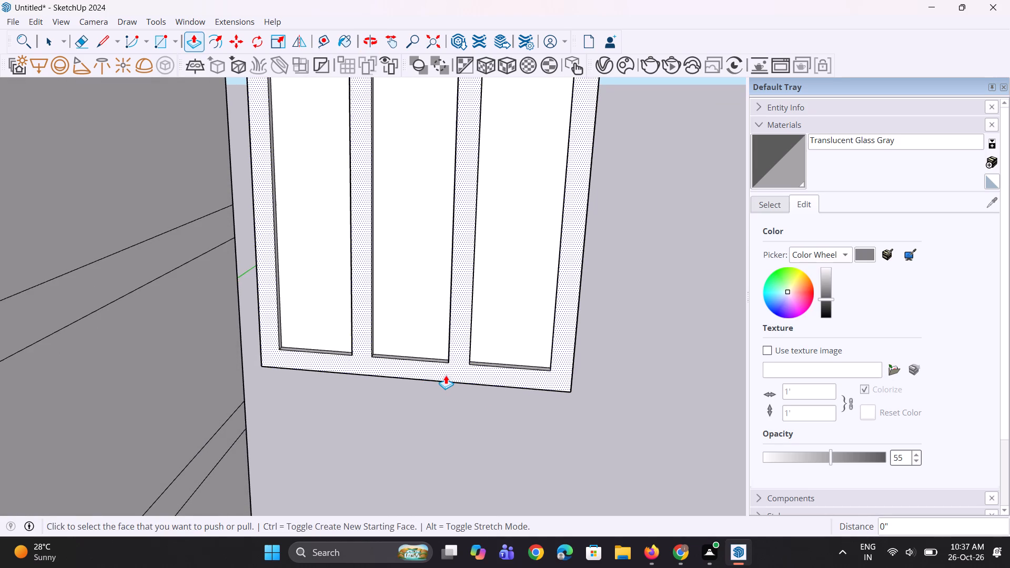
{"action": "scroll", "coordinate": [446, 375], "scroll_direction": "up", "scroll_amount": 1}
{"action": "left_click", "coordinate": [474, 361]}
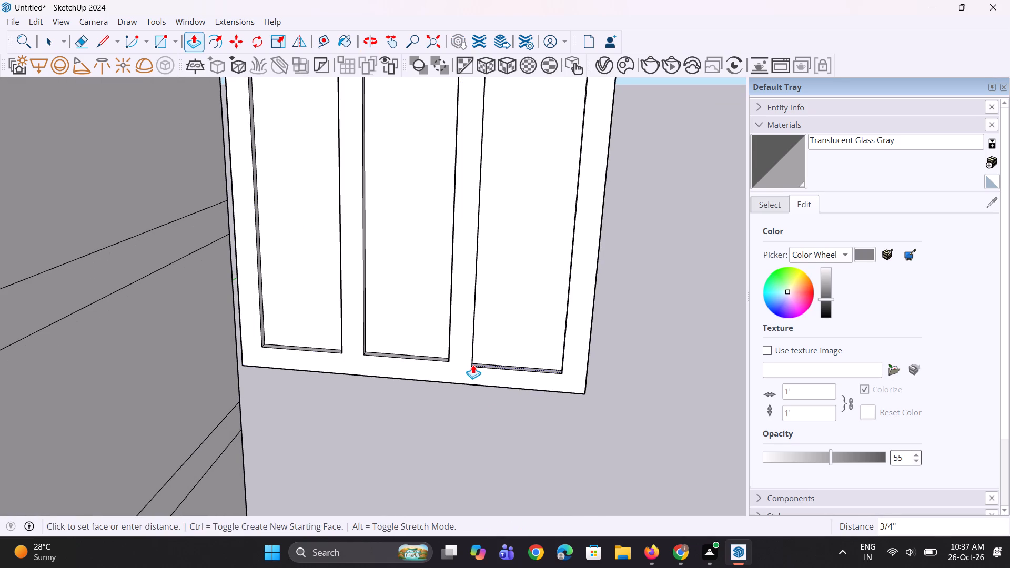
{"action": "key", "text": "Escape"}
{"action": "scroll", "coordinate": [472, 366], "scroll_direction": "up", "scroll_amount": 2}
{"action": "left_click", "coordinate": [470, 367]}
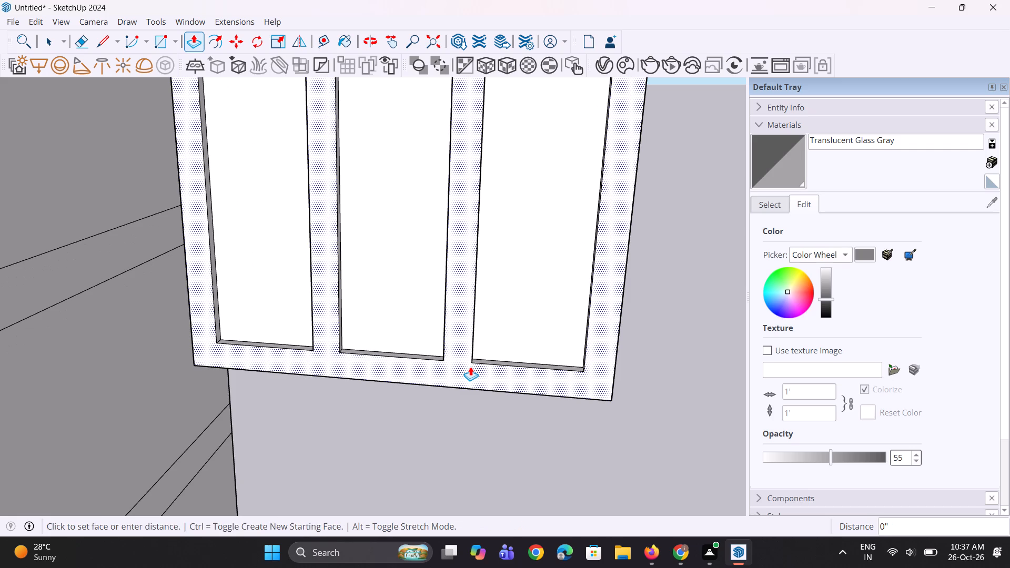
{"action": "left_click", "coordinate": [468, 368]}
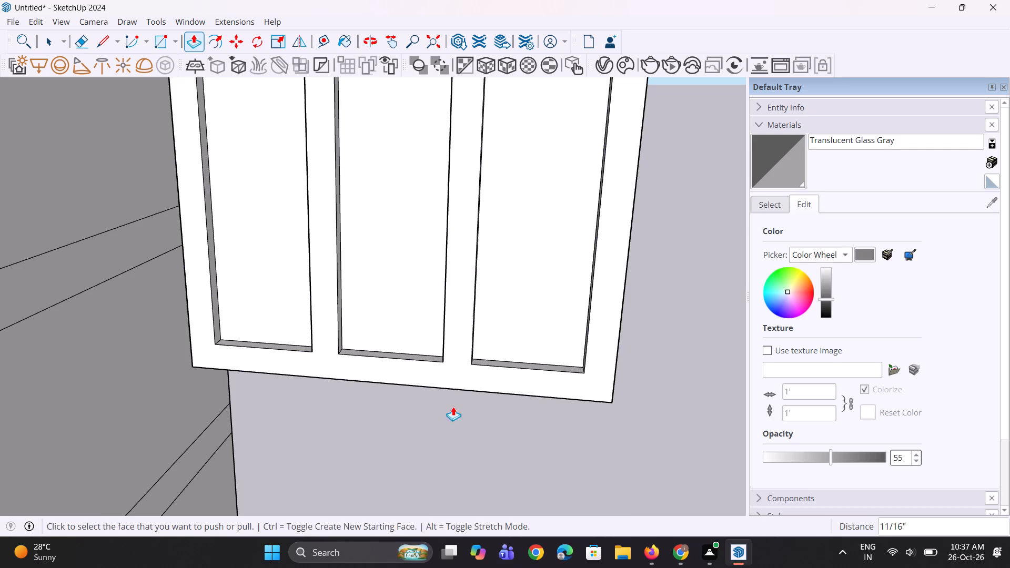
Paint the window's three recessed panes and the panel's back face with Translucent Glass Gray.
{"action": "middle_click_drag", "start_coordinate": [453, 407], "coordinate": [494, 398]}
{"action": "key", "text": "space"}
{"action": "key", "text": "space"}
{"action": "left_click", "coordinate": [769, 149]}
{"action": "left_click", "coordinate": [484, 276]}
{"action": "left_click", "coordinate": [382, 313]}
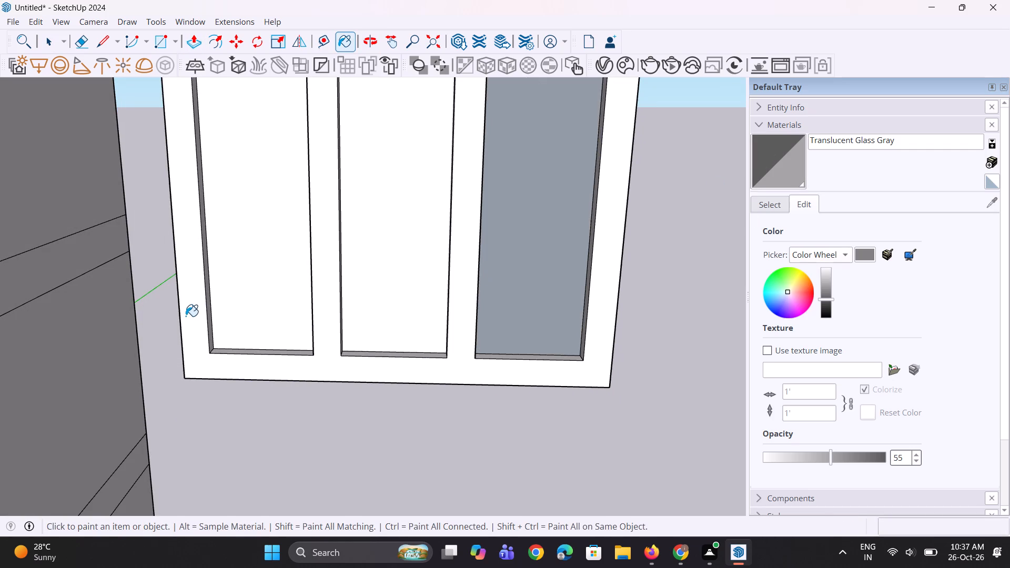
{"action": "left_click", "coordinate": [227, 308]}
{"action": "scroll", "coordinate": [428, 357], "scroll_direction": "down", "scroll_amount": 11}
{"action": "middle_click_drag", "start_coordinate": [533, 308], "coordinate": [133, 402]}
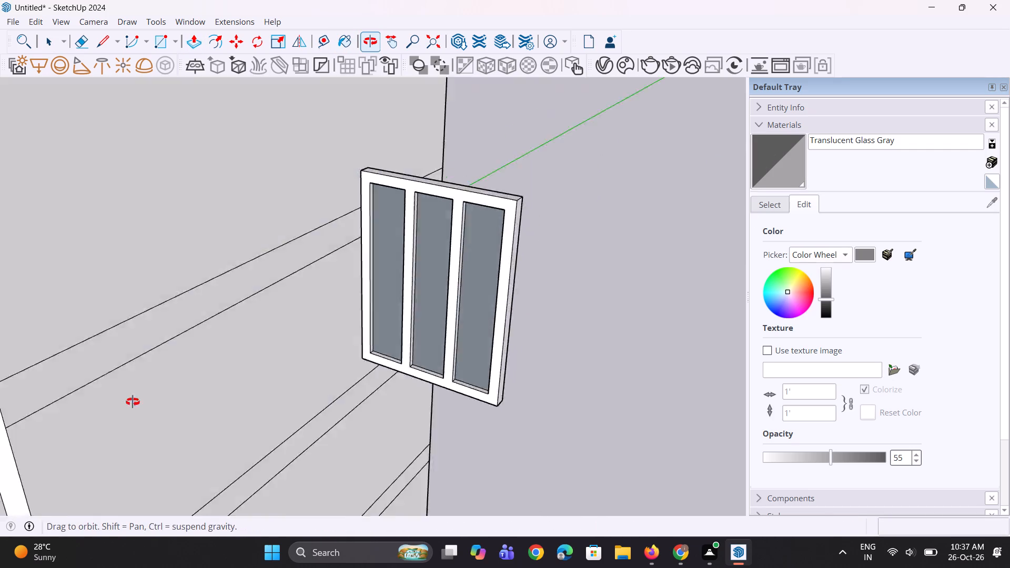
{"action": "middle_click_drag", "start_coordinate": [133, 402], "coordinate": [73, 406]}
{"action": "middle_click_drag", "start_coordinate": [521, 373], "coordinate": [487, 366]}
{"action": "left_click", "coordinate": [254, 315]}
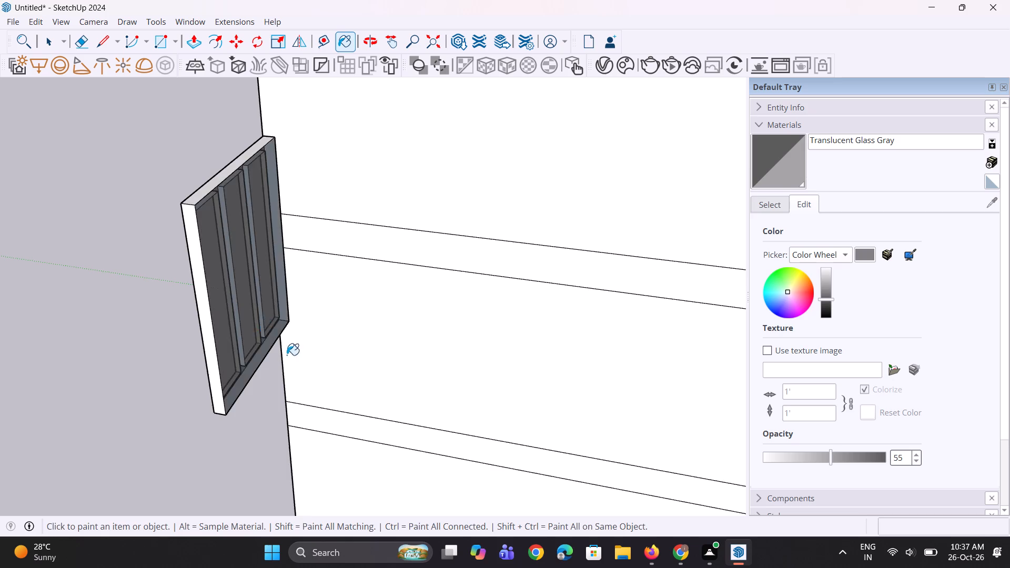
Select the whole framed window beside the building and make it a group.
{"action": "middle_click_drag", "start_coordinate": [321, 370], "coordinate": [691, 316]}
{"action": "scroll", "coordinate": [528, 346], "scroll_direction": "down", "scroll_amount": 5}
{"action": "middle_click_drag", "start_coordinate": [669, 372], "coordinate": [666, 314]}
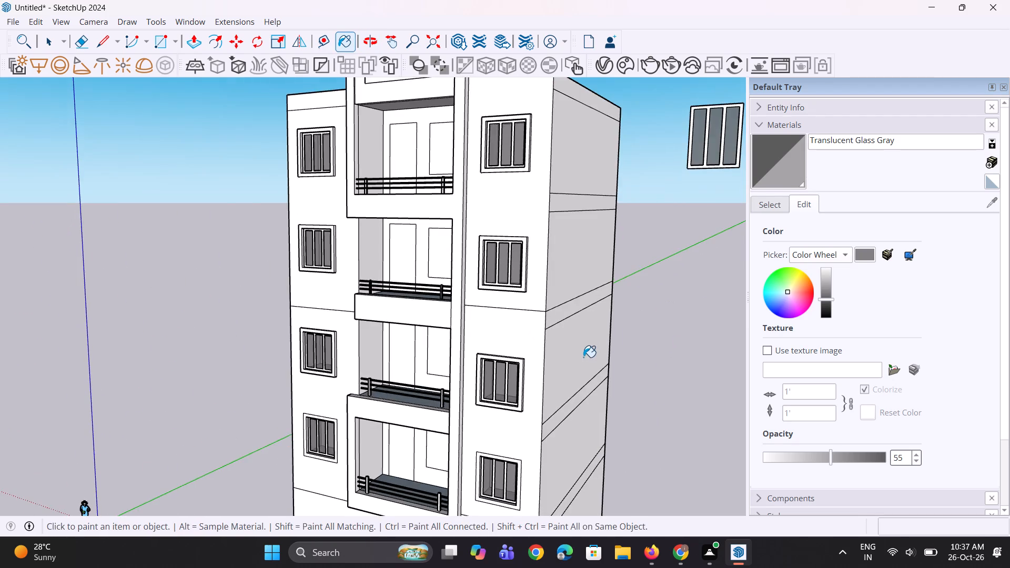
{"action": "scroll", "coordinate": [583, 357], "scroll_direction": "down", "scroll_amount": 5}
{"action": "middle_click_drag", "start_coordinate": [564, 359], "coordinate": [610, 407]}
{"action": "scroll", "coordinate": [610, 407], "scroll_direction": "up", "scroll_amount": 1}
{"action": "scroll", "coordinate": [673, 328], "scroll_direction": "up", "scroll_amount": 2}
{"action": "key", "text": "space"}
{"action": "key", "text": "space"}
{"action": "scroll", "coordinate": [682, 280], "scroll_direction": "up", "scroll_amount": 1}
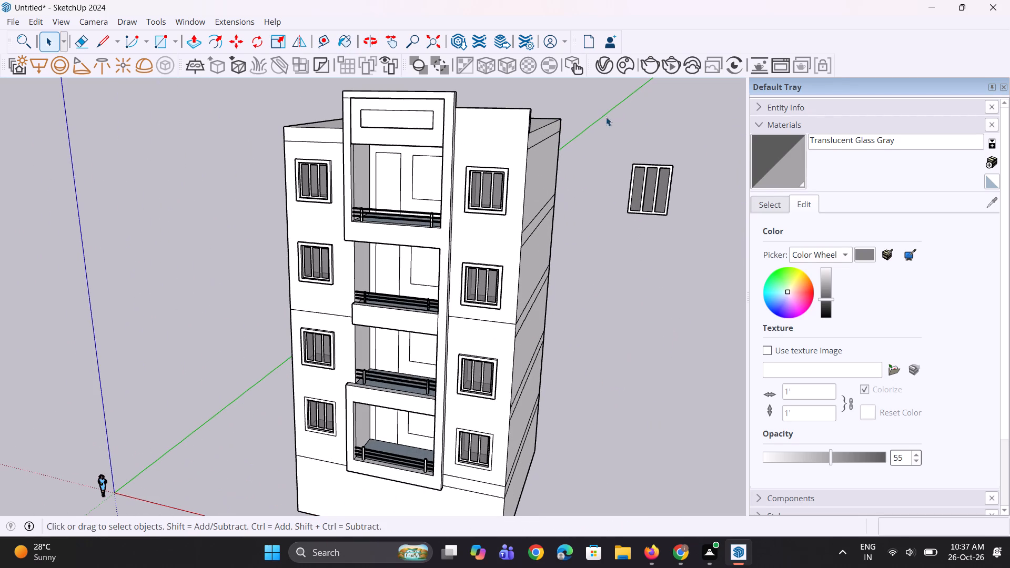
{"action": "left_click_drag", "start_coordinate": [600, 120], "coordinate": [687, 251]}
{"action": "right_click", "coordinate": [643, 175]}
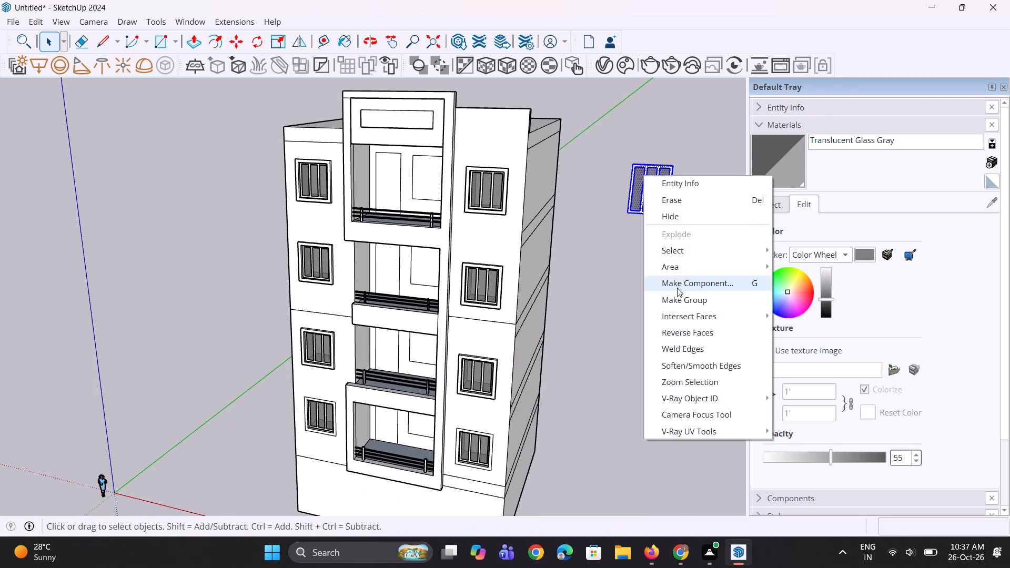
{"action": "left_click", "coordinate": [680, 301]}
Push/Pull the window outlines on the back walls of all four balconies inward to form recessed openings.
{"action": "scroll", "coordinate": [442, 269], "scroll_direction": "down", "scroll_amount": 4}
{"action": "middle_click_drag", "start_coordinate": [435, 266], "coordinate": [468, 276]}
{"action": "scroll", "coordinate": [436, 174], "scroll_direction": "up", "scroll_amount": 1}
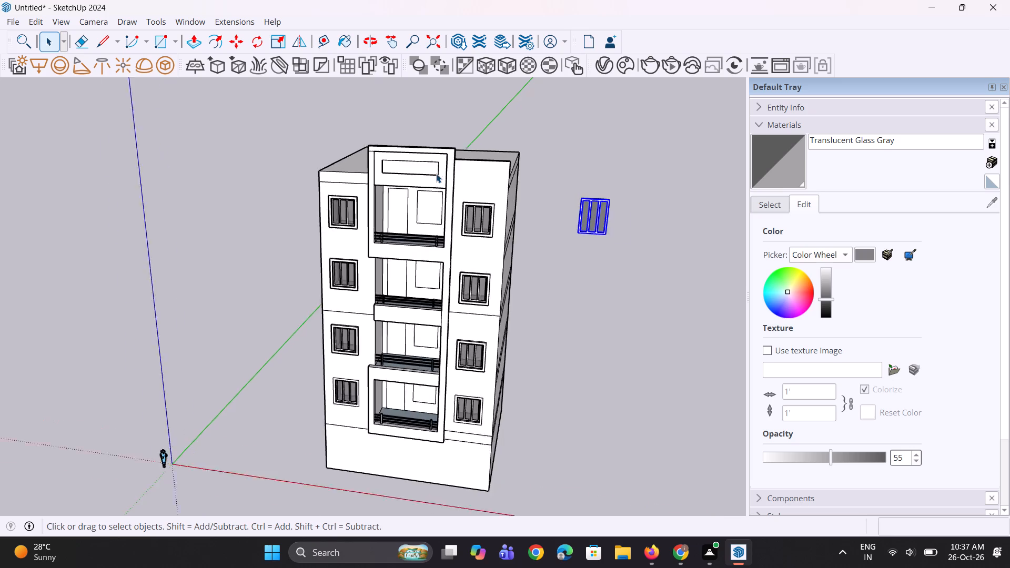
{"action": "scroll", "coordinate": [436, 174], "scroll_direction": "up", "scroll_amount": 4}
{"action": "key", "text": "p"}
{"action": "double_click", "coordinate": [419, 225]}
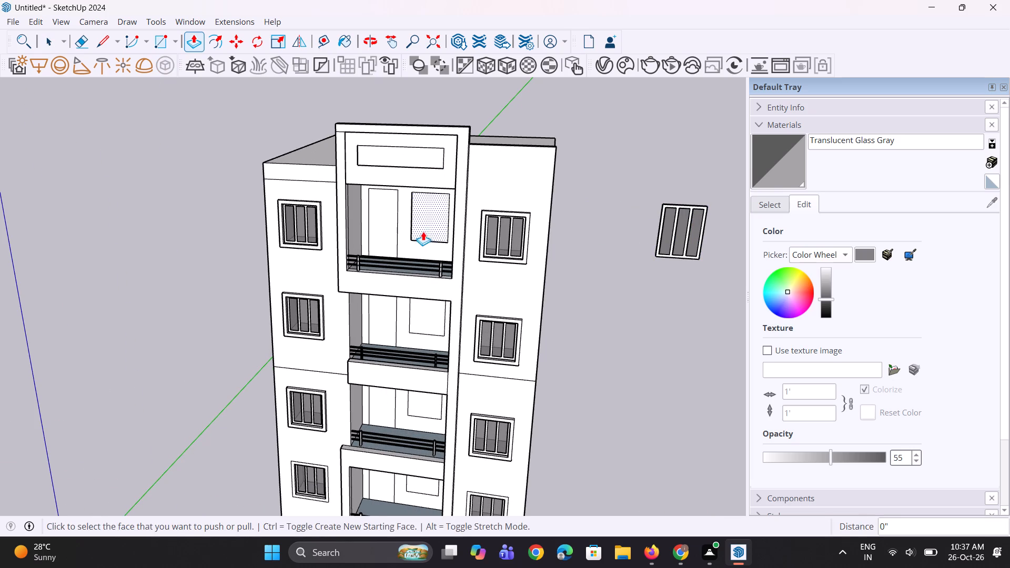
{"action": "left_click", "coordinate": [432, 225]}
{"action": "left_click", "coordinate": [437, 219]}
{"action": "double_click", "coordinate": [424, 316]}
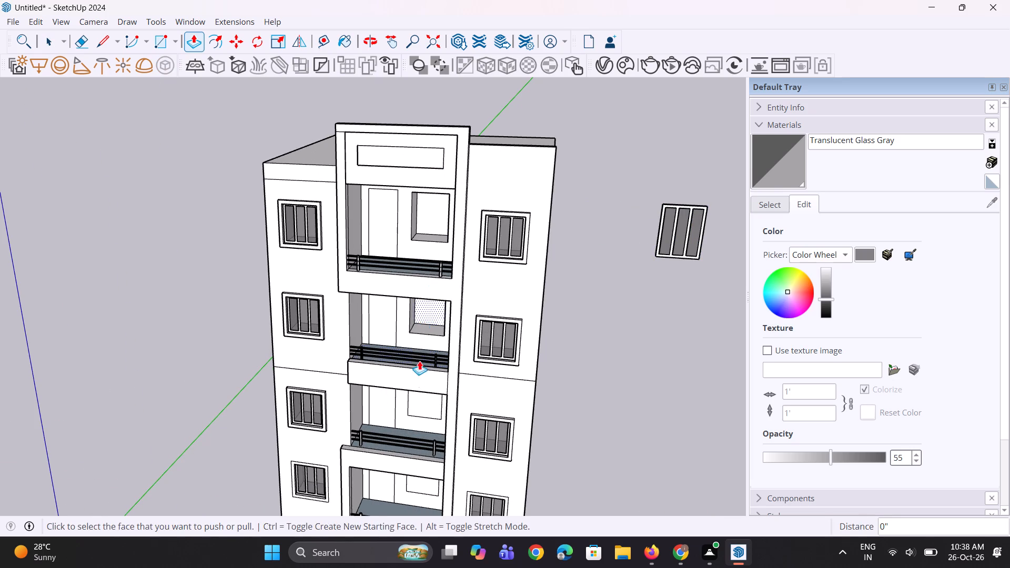
{"action": "double_click", "coordinate": [419, 405]}
{"action": "scroll", "coordinate": [431, 276], "scroll_direction": "down", "scroll_amount": 5}
{"action": "scroll", "coordinate": [427, 415], "scroll_direction": "up", "scroll_amount": 4}
{"action": "double_click", "coordinate": [428, 417]}
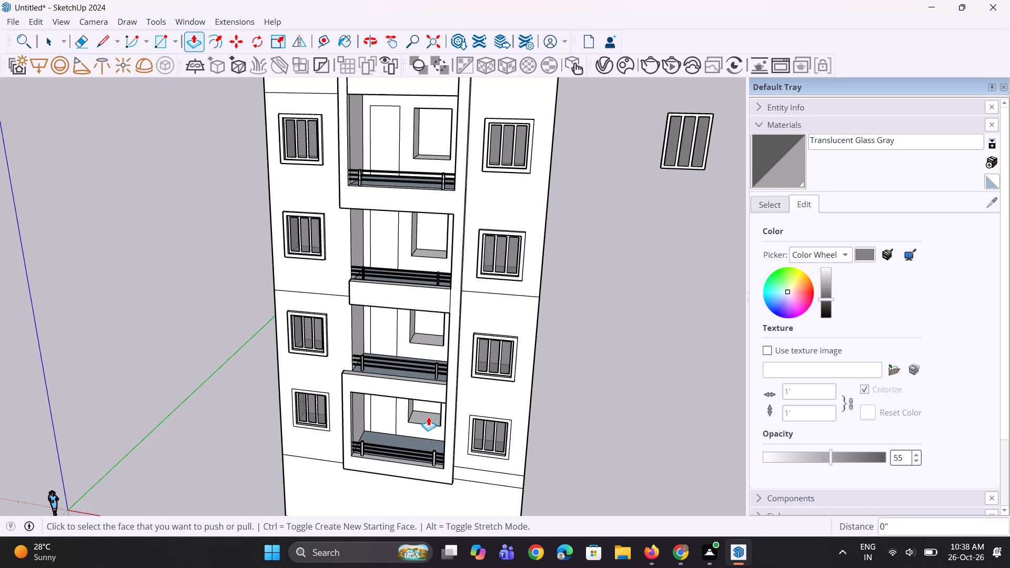
{"action": "key", "text": "space"}
{"action": "key", "text": "space"}
Move the grouped window by its lower corner into the window opening on the top balcony's back wall, about 38' 9 5/16".
{"action": "scroll", "coordinate": [415, 425], "scroll_direction": "down", "scroll_amount": 8}
{"action": "middle_click_drag", "start_coordinate": [446, 403], "coordinate": [482, 391]}
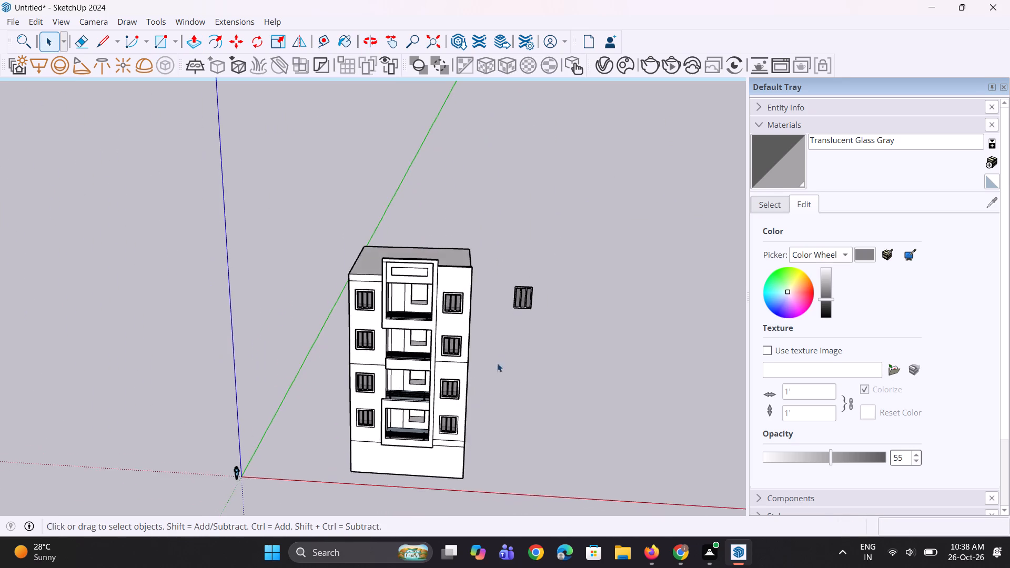
{"action": "scroll", "coordinate": [512, 327], "scroll_direction": "up", "scroll_amount": 4}
{"action": "left_click", "coordinate": [528, 299]}
{"action": "scroll", "coordinate": [528, 299], "scroll_direction": "up", "scroll_amount": 4}
{"action": "key", "text": "m"}
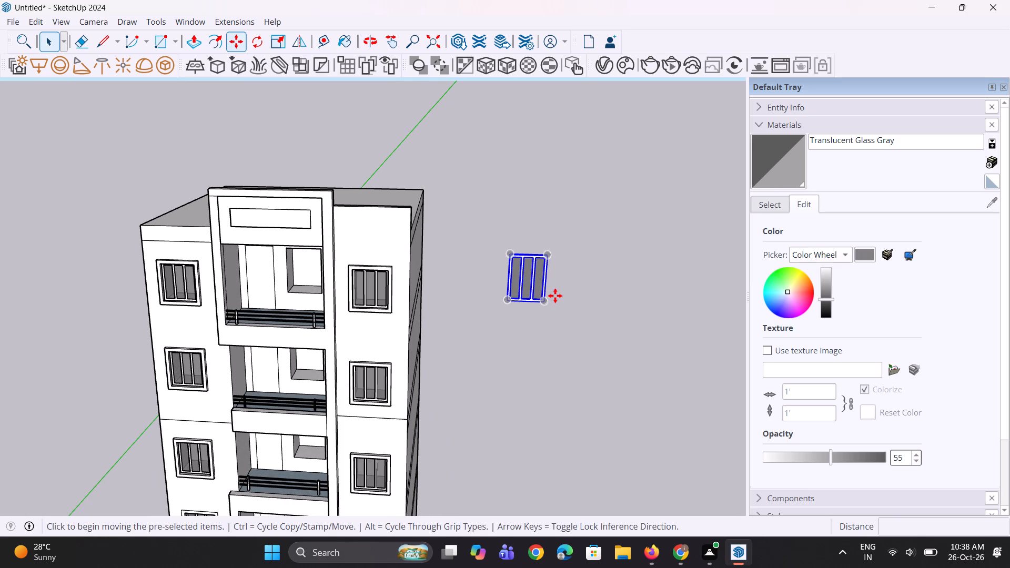
{"action": "left_click", "coordinate": [548, 305]}
{"action": "scroll", "coordinate": [583, 319], "scroll_direction": "down", "scroll_amount": 5}
{"action": "scroll", "coordinate": [387, 330], "scroll_direction": "up", "scroll_amount": 4}
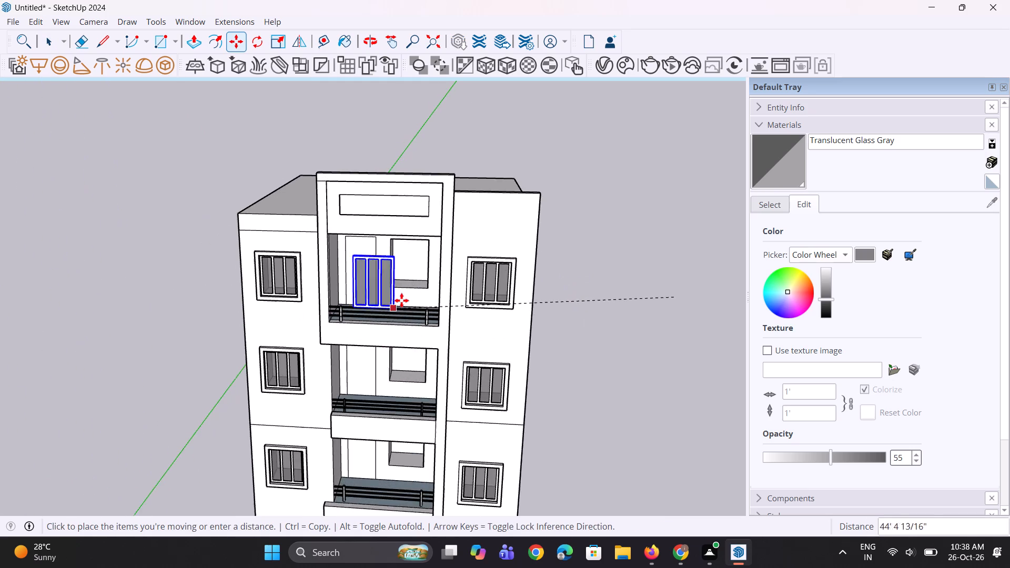
{"action": "scroll", "coordinate": [401, 300], "scroll_direction": "up", "scroll_amount": 9}
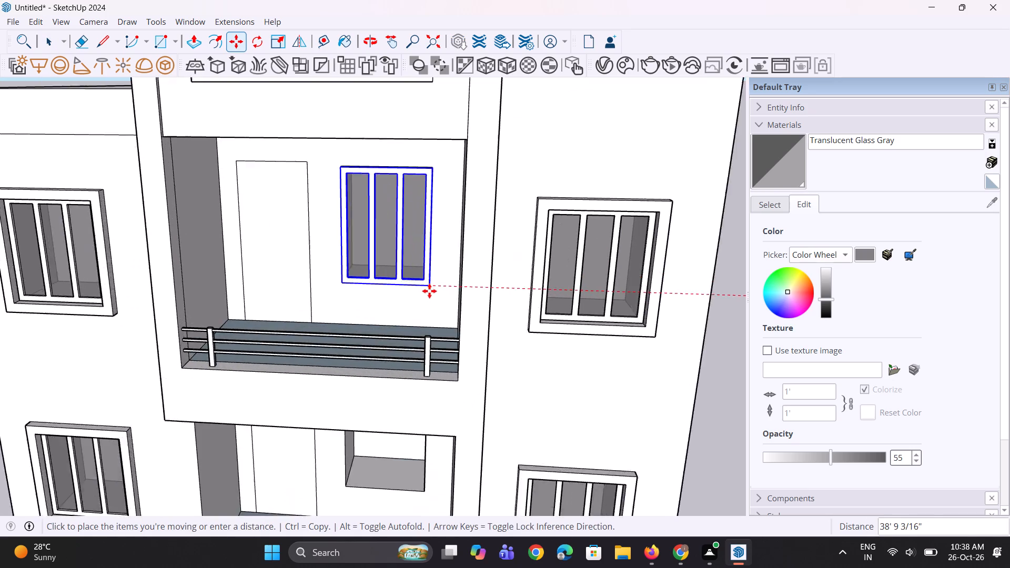
{"action": "scroll", "coordinate": [429, 291], "scroll_direction": "up", "scroll_amount": 3}
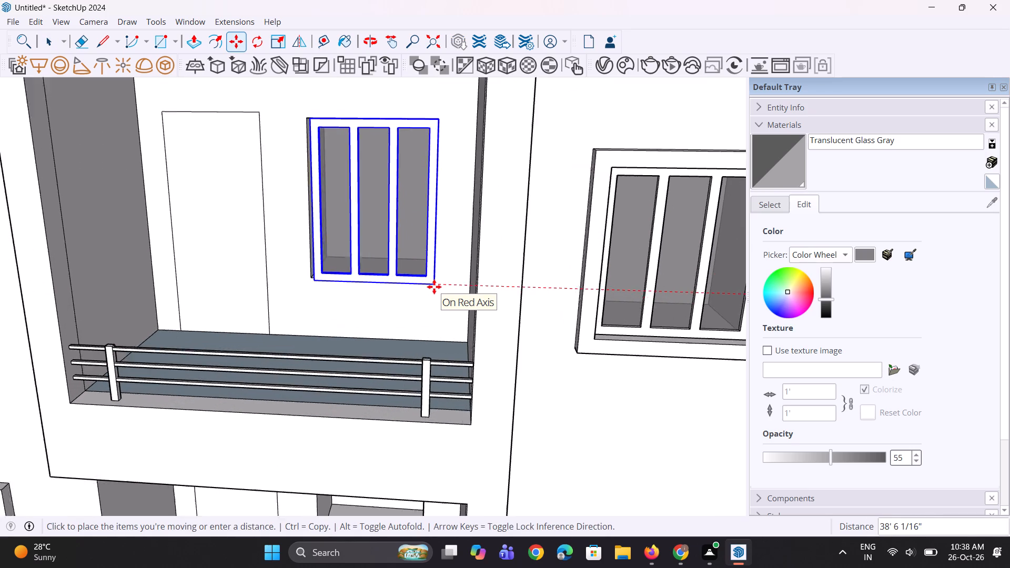
{"action": "scroll", "coordinate": [434, 287], "scroll_direction": "up", "scroll_amount": 3}
{"action": "left_click", "coordinate": [425, 275]}
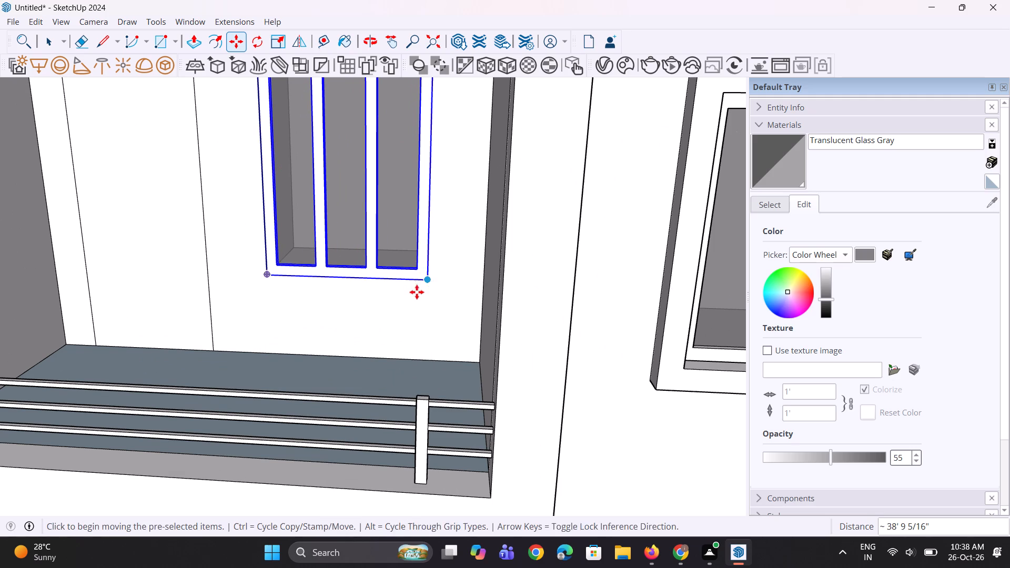
Copy the grouped window by its lower corner into the balcony window opening one floor below, 16' 10 11/16" down.
{"action": "left_click", "coordinate": [430, 285]}
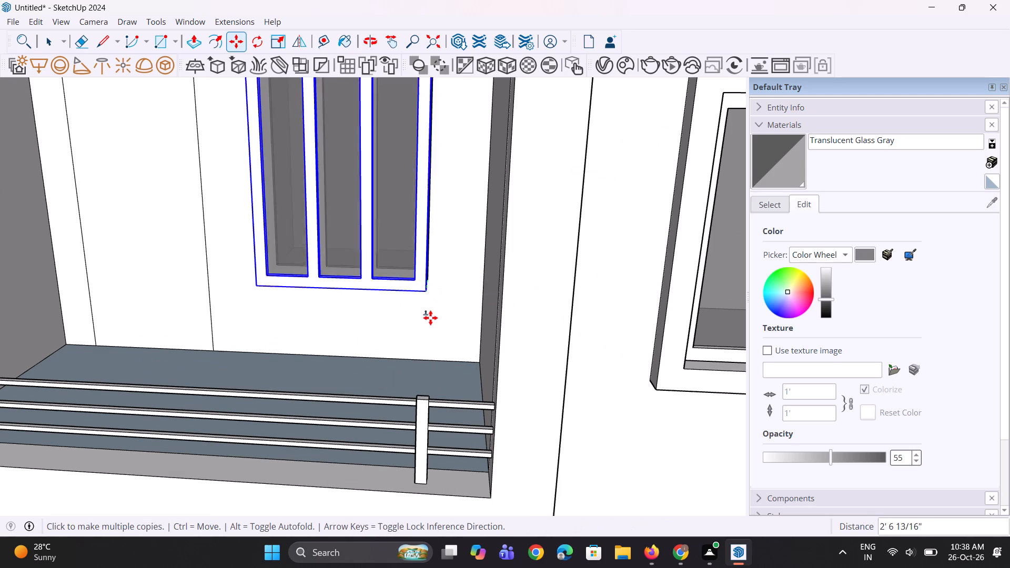
{"action": "scroll", "coordinate": [430, 317], "scroll_direction": "down", "scroll_amount": 8}
{"action": "scroll", "coordinate": [426, 484], "scroll_direction": "up", "scroll_amount": 5}
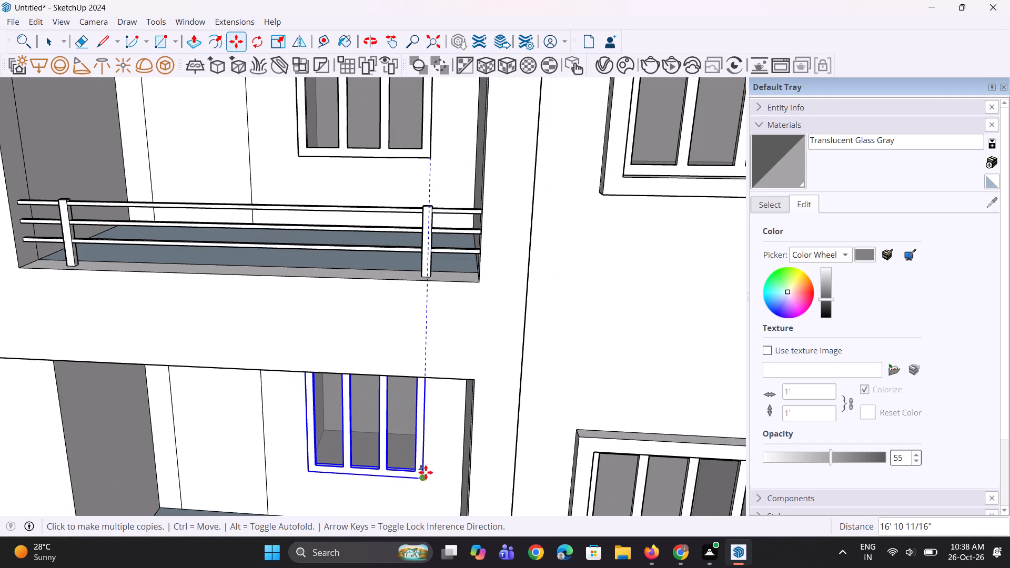
{"action": "left_click", "coordinate": [426, 472]}
Place another copy of the window in the second-lowest balcony's window opening, 33' 4 11/16" below the original.
{"action": "scroll", "coordinate": [466, 236], "scroll_direction": "down", "scroll_amount": 10}
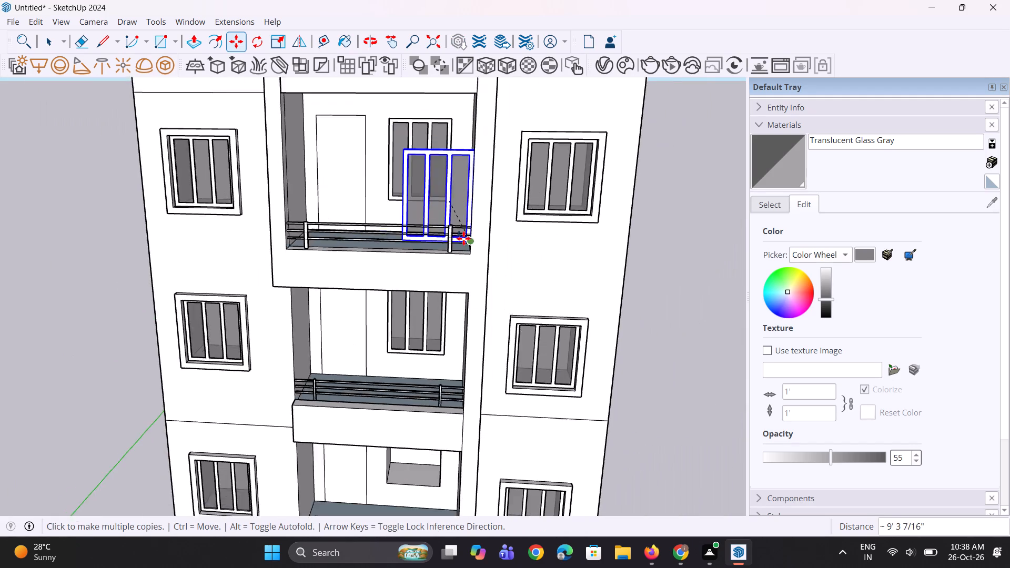
{"action": "scroll", "coordinate": [463, 238], "scroll_direction": "down", "scroll_amount": 3}
{"action": "scroll", "coordinate": [441, 453], "scroll_direction": "up", "scroll_amount": 7}
{"action": "scroll", "coordinate": [453, 402], "scroll_direction": "up", "scroll_amount": 4}
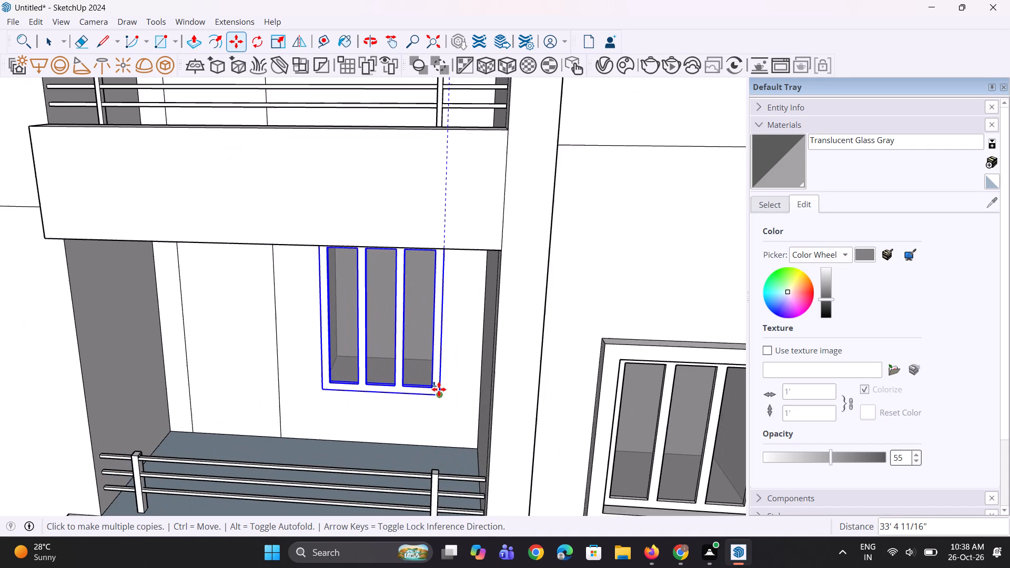
{"action": "left_click", "coordinate": [439, 389]}
Place a further copy of the window in the lowest balcony's window opening, 49' 10 13/16" below the original, and deselect it.
{"action": "scroll", "coordinate": [447, 278], "scroll_direction": "down", "scroll_amount": 10}
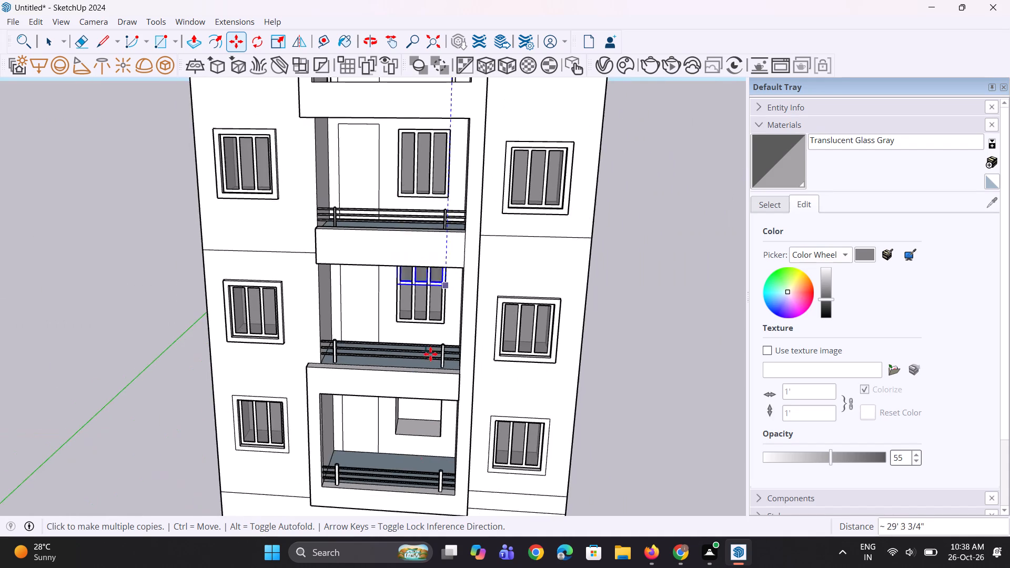
{"action": "scroll", "coordinate": [414, 463], "scroll_direction": "up", "scroll_amount": 7}
{"action": "scroll", "coordinate": [446, 433], "scroll_direction": "up", "scroll_amount": 2}
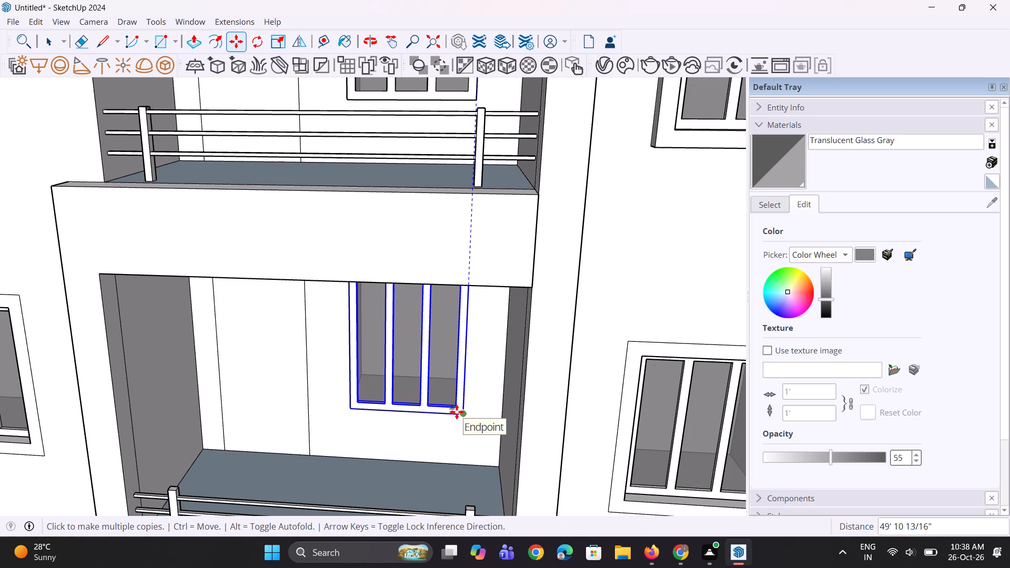
{"action": "left_click", "coordinate": [457, 412]}
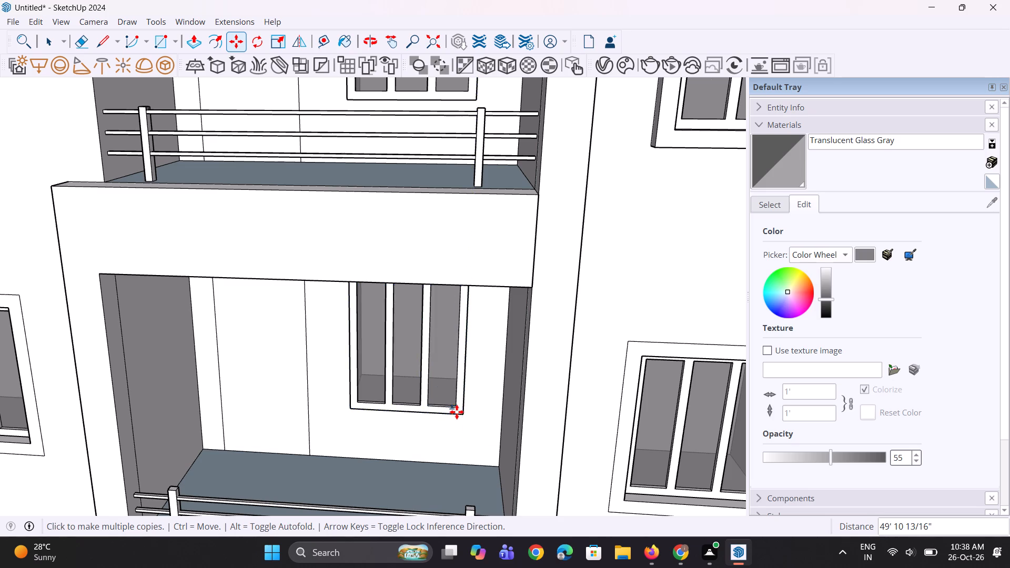
{"action": "scroll", "coordinate": [388, 347], "scroll_direction": "down", "scroll_amount": 6}
{"action": "key", "text": "space"}
{"action": "key", "text": "space"}
{"action": "scroll", "coordinate": [329, 387], "scroll_direction": "down", "scroll_amount": 4}
{"action": "middle_click_drag", "start_coordinate": [488, 436], "coordinate": [482, 415]}
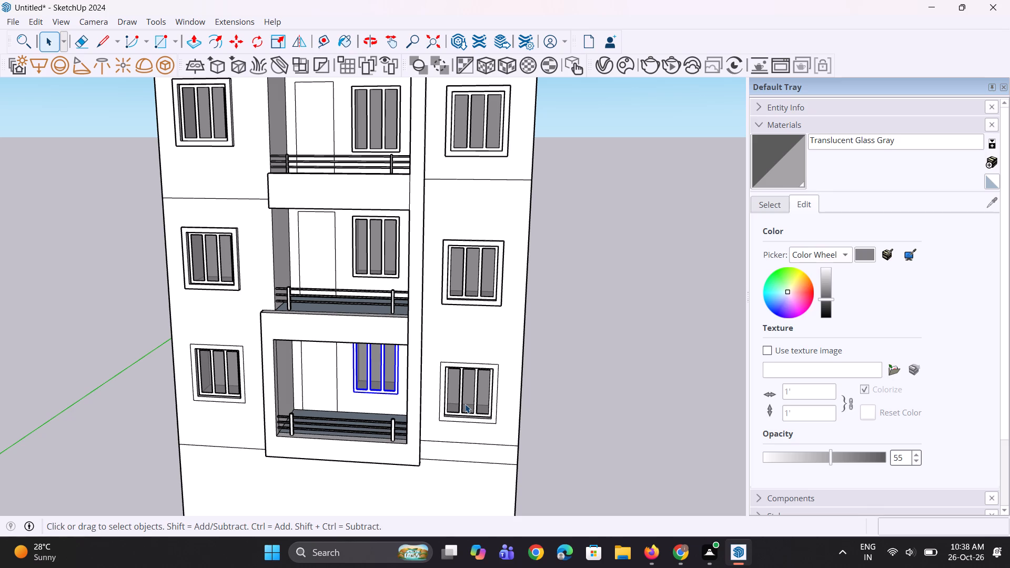
{"action": "left_click", "coordinate": [660, 307]}
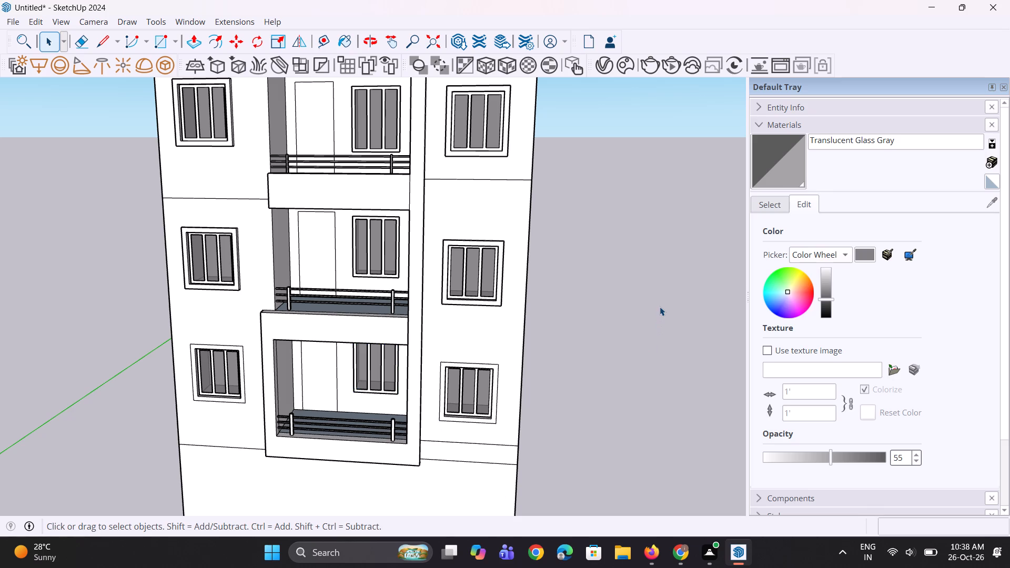
Copy the door face from the lowest balcony's back wall out to the empty space beside the building, about 41' 8" away.
{"action": "scroll", "coordinate": [572, 380], "scroll_direction": "down", "scroll_amount": 4}
{"action": "middle_click_drag", "start_coordinate": [531, 373], "coordinate": [511, 349]}
{"action": "scroll", "coordinate": [380, 372], "scroll_direction": "up", "scroll_amount": 2}
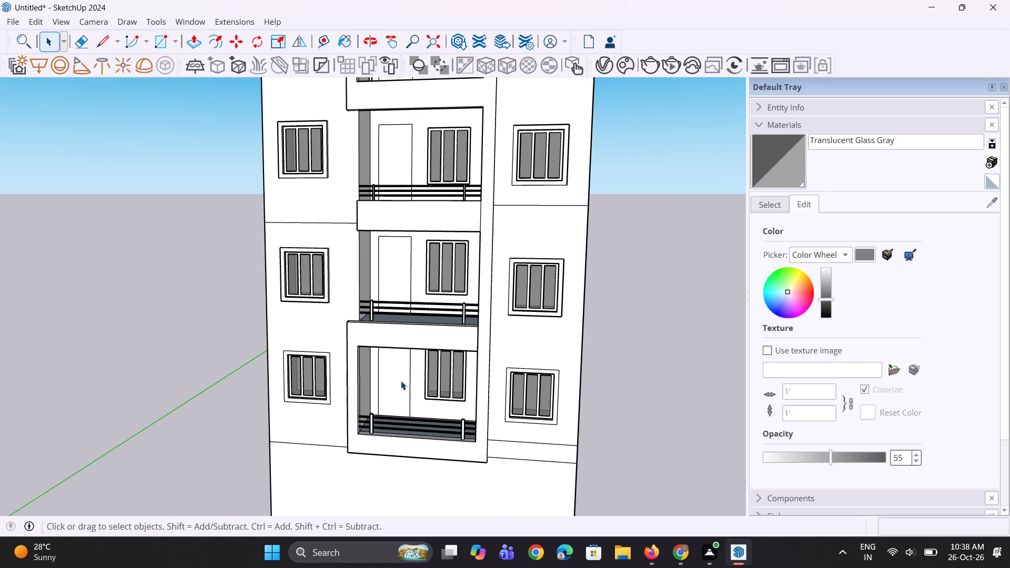
{"action": "left_click", "coordinate": [401, 381]}
{"action": "scroll", "coordinate": [400, 383], "scroll_direction": "down", "scroll_amount": 4}
{"action": "key", "text": "m"}
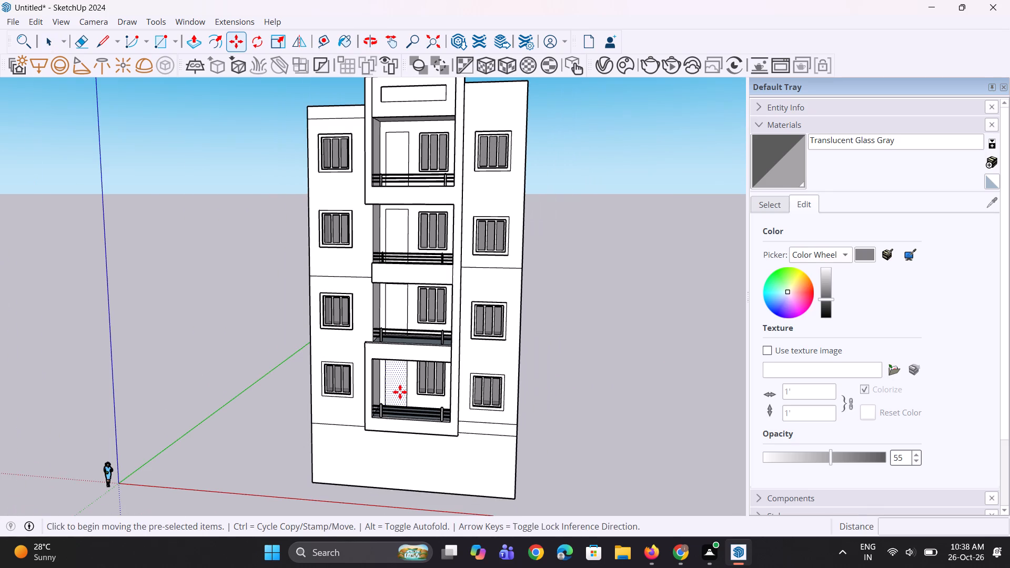
{"action": "left_click", "coordinate": [400, 392]}
{"action": "left_click", "coordinate": [589, 403]}
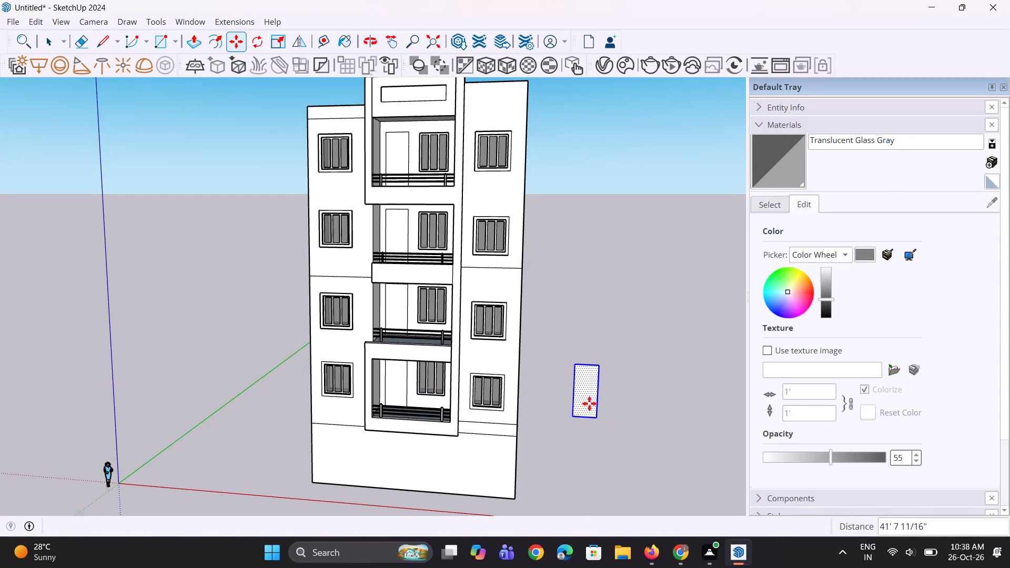
{"action": "key", "text": "space"}
{"action": "key", "text": "space"}
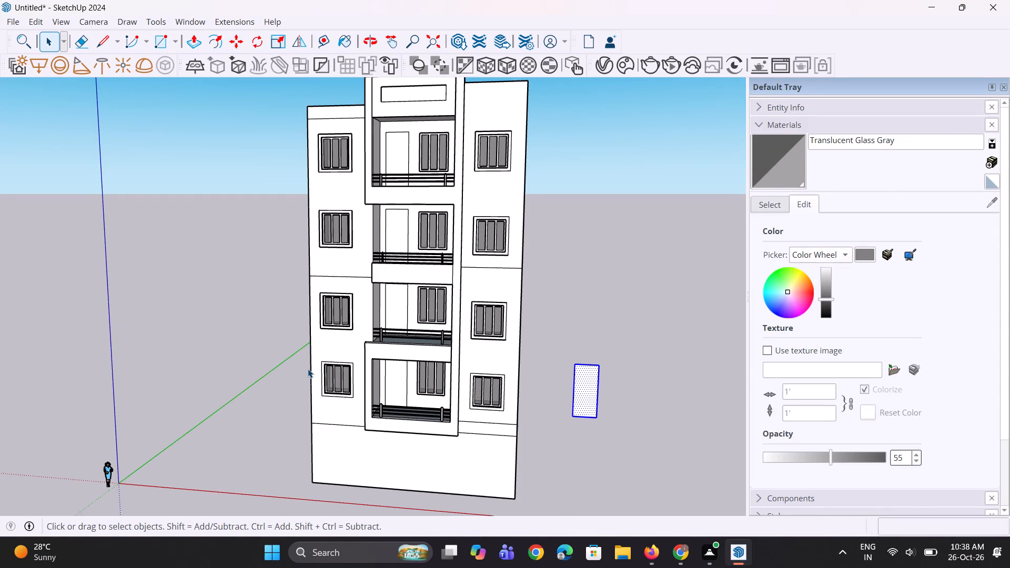
Push/Pull the door face on the lowest balcony's back wall inward about 1' 10" to recess the doorway.
{"action": "key", "text": "p"}
{"action": "scroll", "coordinate": [308, 369], "scroll_direction": "up", "scroll_amount": 2}
{"action": "key", "text": "space"}
{"action": "left_click", "coordinate": [414, 392]}
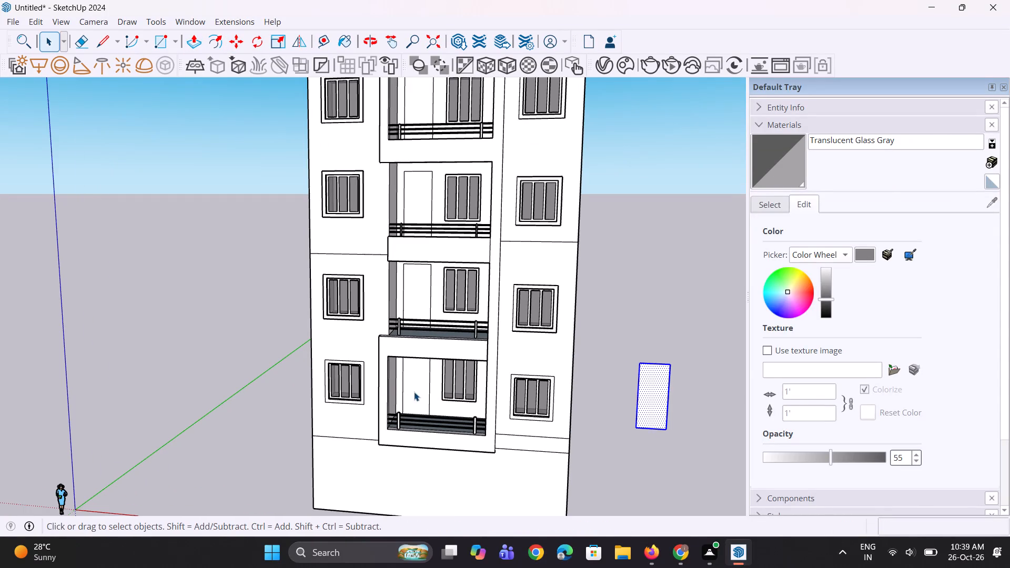
{"action": "scroll", "coordinate": [413, 402], "scroll_direction": "up", "scroll_amount": 4}
{"action": "key", "text": "p"}
{"action": "left_click", "coordinate": [413, 402]}
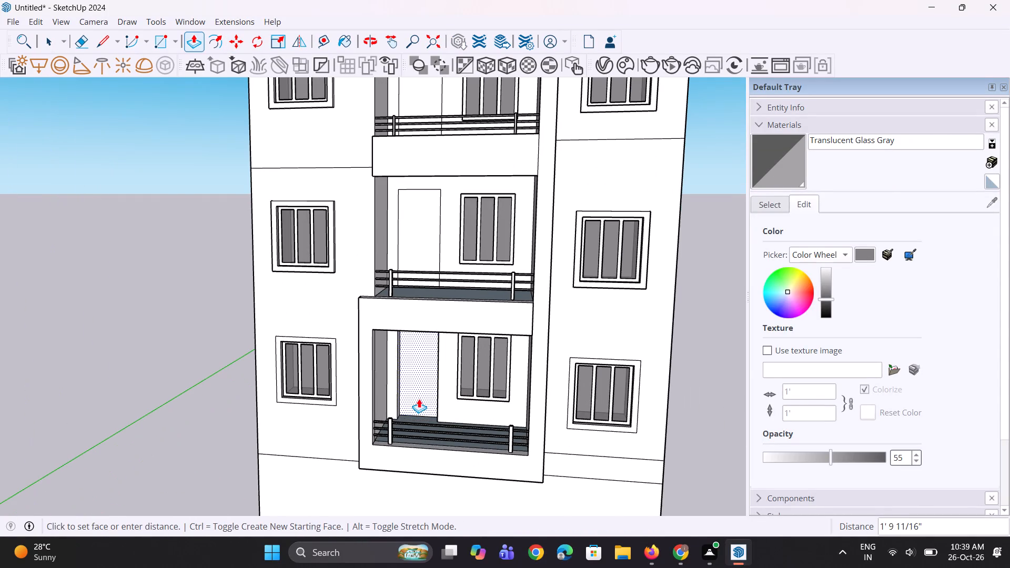
{"action": "left_click", "coordinate": [417, 396]}
Repeat the same inward Push/Pull on the door faces of the three upper balconies.
{"action": "key", "text": "space"}
{"action": "left_click", "coordinate": [419, 251]}
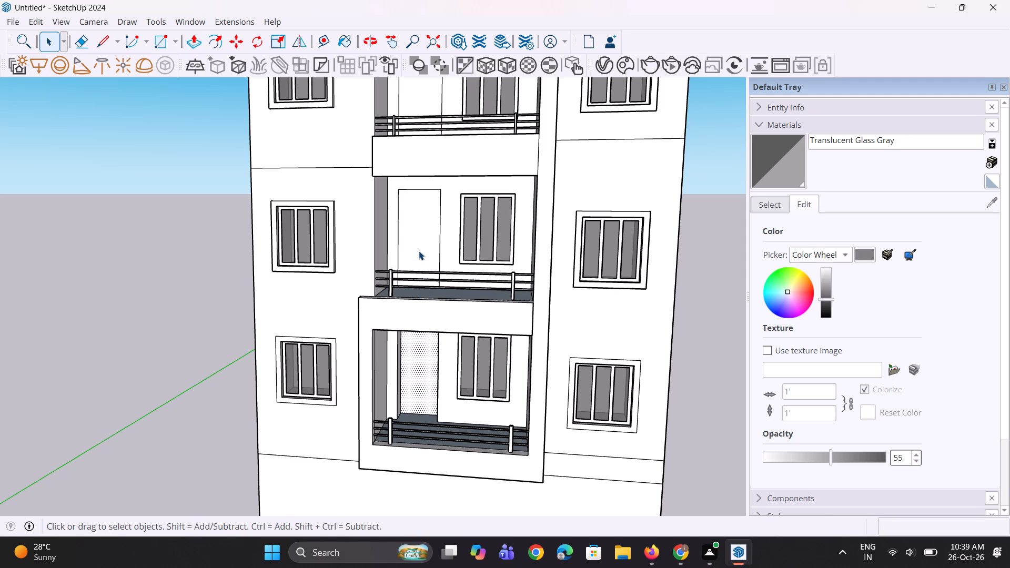
{"action": "key", "text": "p"}
{"action": "double_click", "coordinate": [419, 251]}
{"action": "scroll", "coordinate": [428, 416], "scroll_direction": "down", "scroll_amount": 6}
{"action": "scroll", "coordinate": [439, 250], "scroll_direction": "up", "scroll_amount": 3}
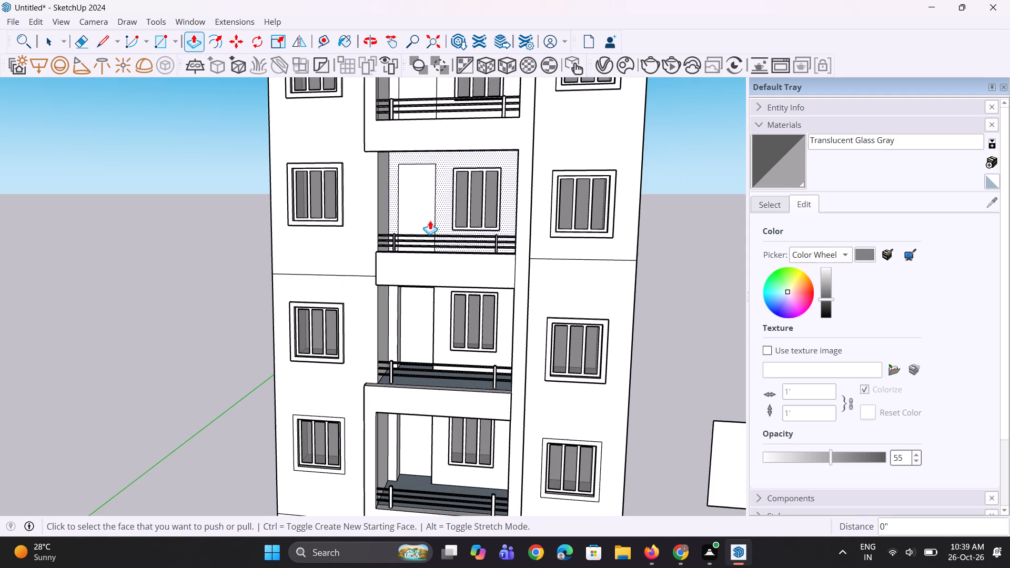
{"action": "double_click", "coordinate": [427, 216]}
{"action": "scroll", "coordinate": [420, 419], "scroll_direction": "down", "scroll_amount": 5}
{"action": "scroll", "coordinate": [427, 201], "scroll_direction": "up", "scroll_amount": 8}
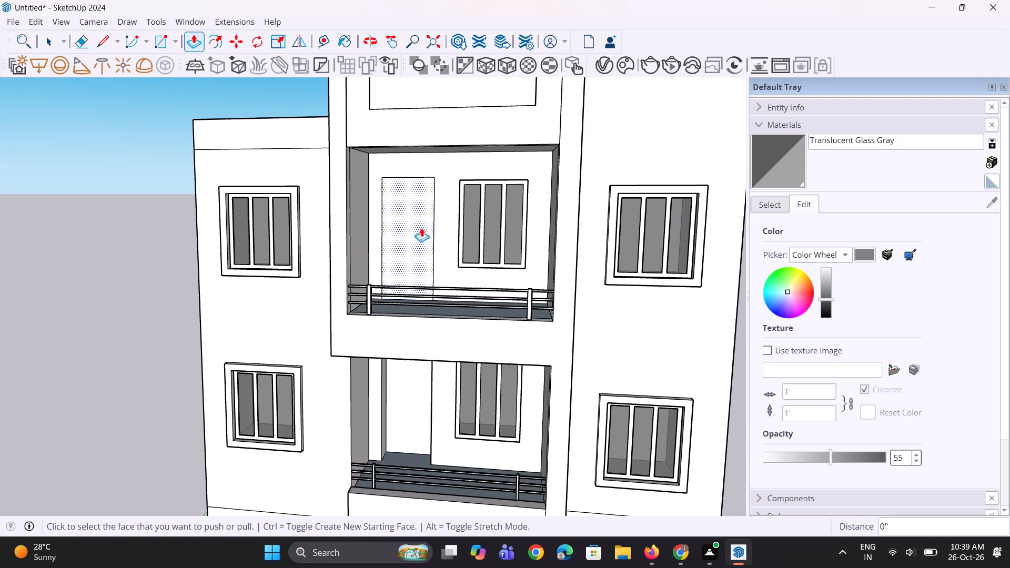
{"action": "double_click", "coordinate": [421, 229]}
Push the door recesses of all four balconies further inward, using about 2' 4" for the second balcony from the top and those below.
{"action": "left_click", "coordinate": [417, 244]}
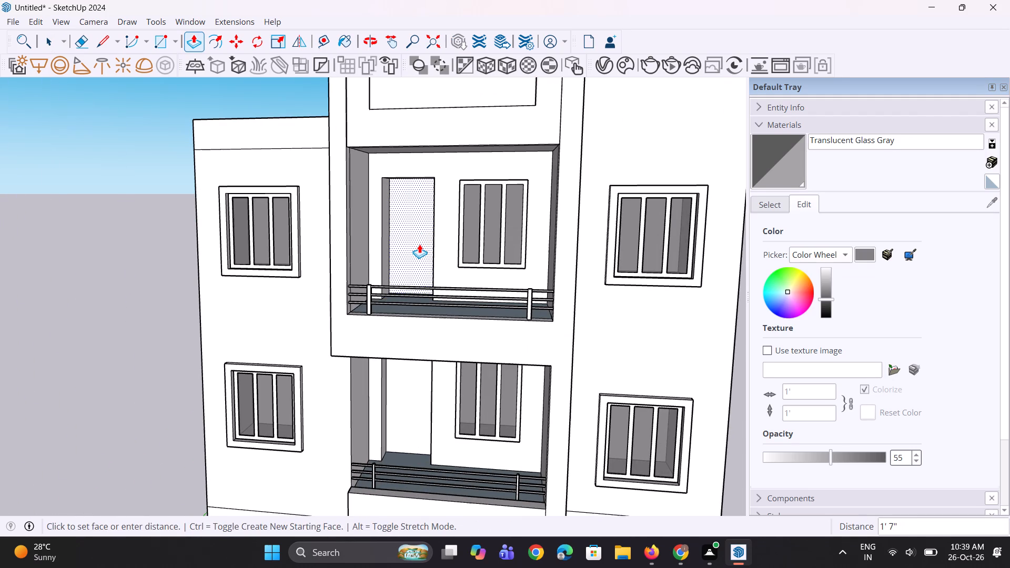
{"action": "left_click", "coordinate": [419, 241]}
{"action": "double_click", "coordinate": [419, 398]}
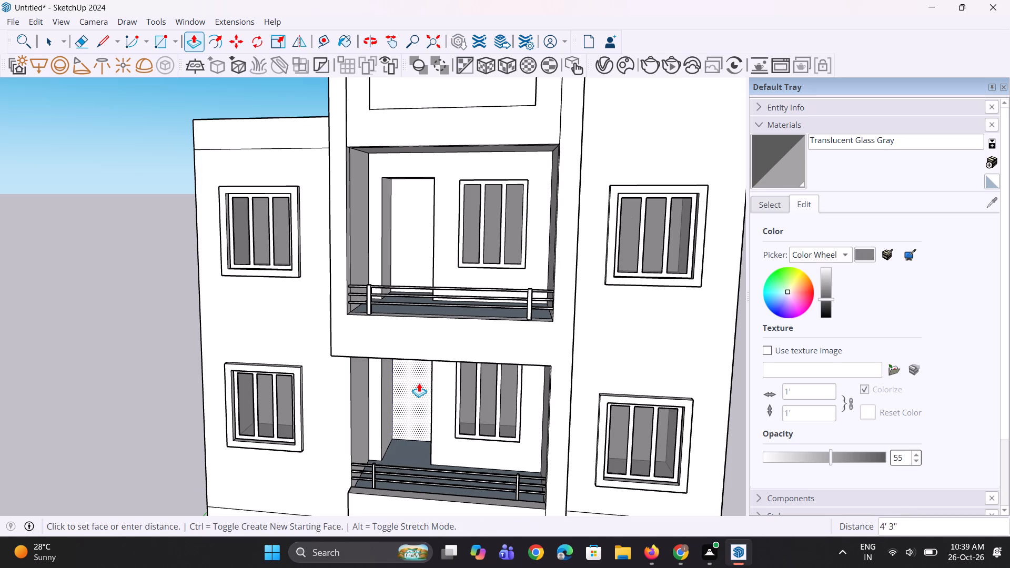
{"action": "key", "text": "Escape"}
{"action": "key", "text": "grave"}
{"action": "left_click", "coordinate": [402, 404]}
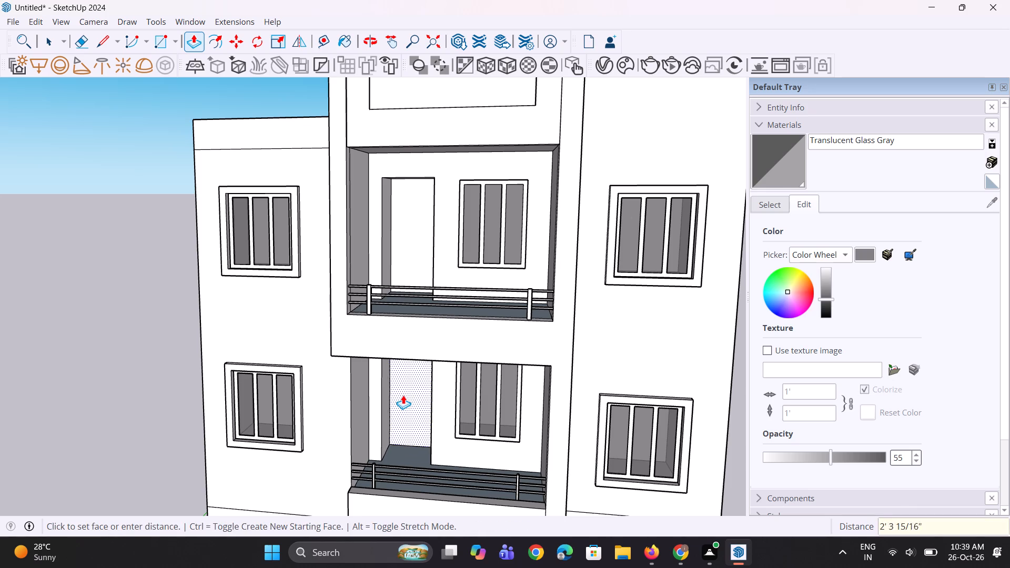
{"action": "left_click", "coordinate": [403, 395]}
{"action": "scroll", "coordinate": [374, 292], "scroll_direction": "down", "scroll_amount": 5}
{"action": "scroll", "coordinate": [392, 456], "scroll_direction": "up", "scroll_amount": 3}
{"action": "double_click", "coordinate": [392, 457]}
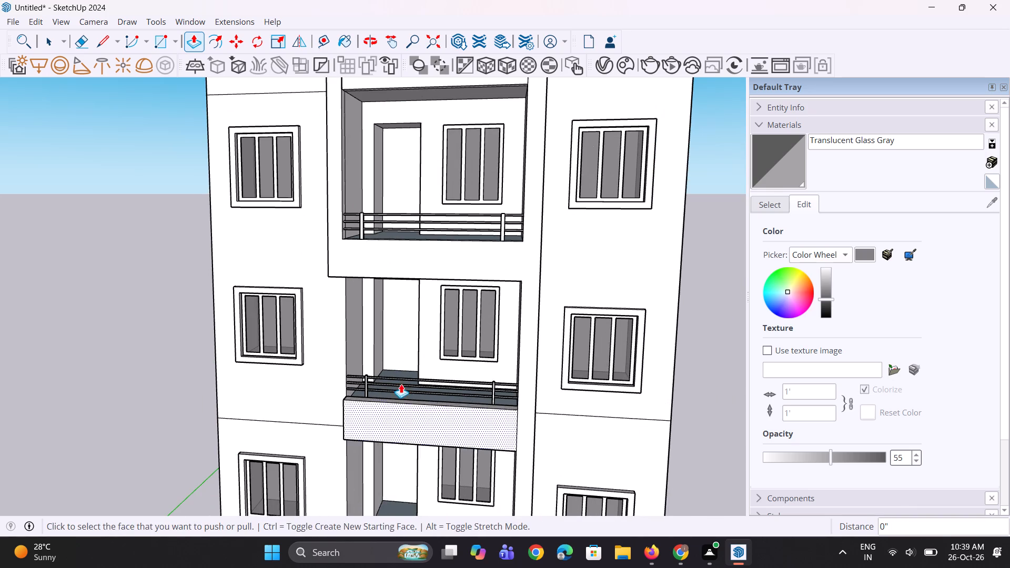
{"action": "scroll", "coordinate": [402, 326], "scroll_direction": "down", "scroll_amount": 8}
{"action": "scroll", "coordinate": [399, 439], "scroll_direction": "up", "scroll_amount": 3}
{"action": "double_click", "coordinate": [396, 453]}
Push/Pull the copied door face beside the building by 3" to form a door panel.
{"action": "middle_click_drag", "start_coordinate": [406, 490], "coordinate": [439, 493]}
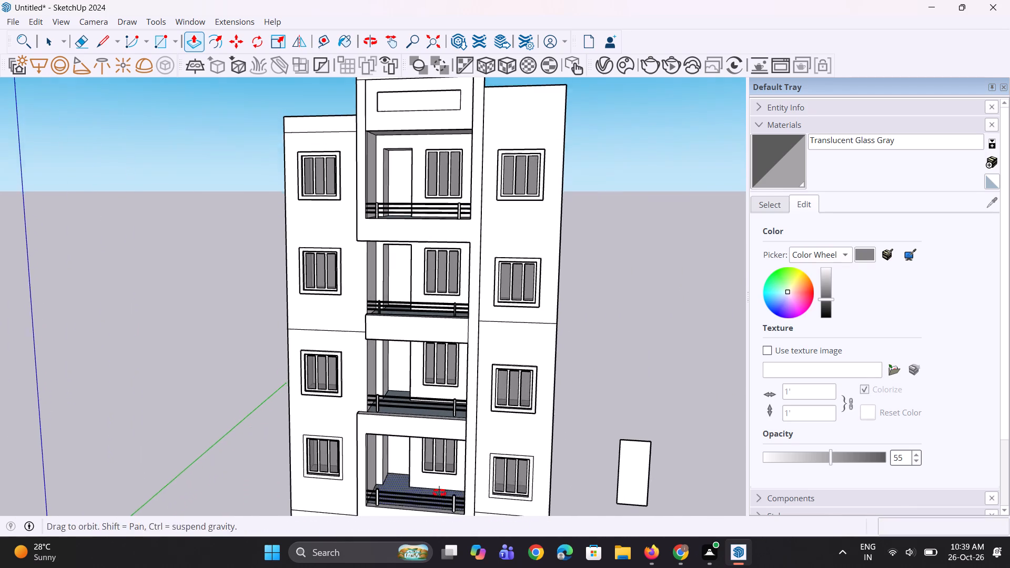
{"action": "middle_click_drag", "start_coordinate": [439, 493], "coordinate": [468, 492]}
{"action": "scroll", "coordinate": [468, 491], "scroll_direction": "up", "scroll_amount": 1}
{"action": "key", "text": "space"}
{"action": "scroll", "coordinate": [468, 417], "scroll_direction": "down", "scroll_amount": 4}
{"action": "key", "text": "space"}
{"action": "scroll", "coordinate": [643, 471], "scroll_direction": "up", "scroll_amount": 6}
{"action": "scroll", "coordinate": [575, 443], "scroll_direction": "up", "scroll_amount": 3}
{"action": "key", "text": "p"}
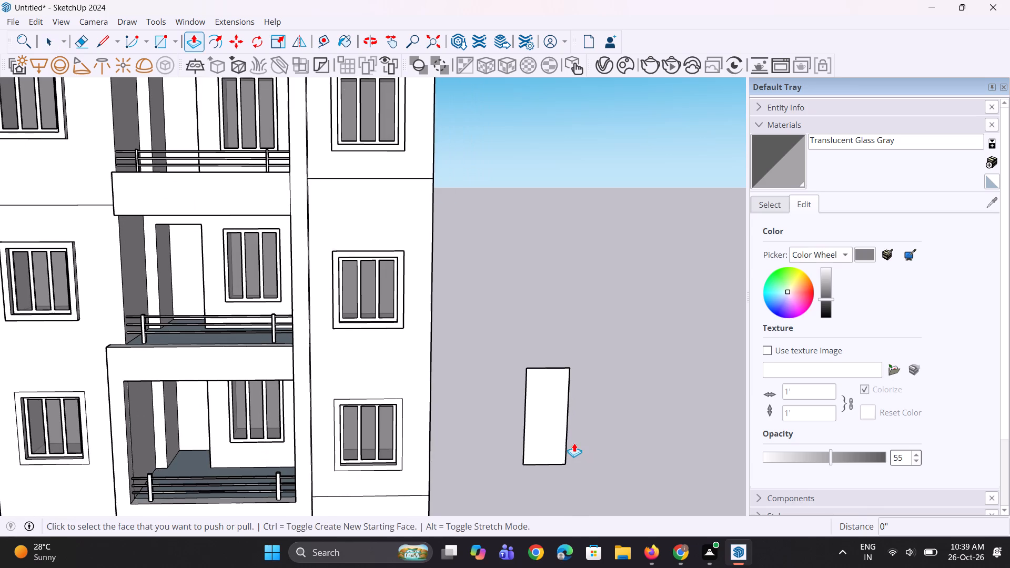
{"action": "left_click", "coordinate": [544, 421]}
{"action": "type", "text": "3\""}
{"action": "key", "text": "Return"}
{"action": "scroll", "coordinate": [582, 439], "scroll_direction": "up", "scroll_amount": 3}
{"action": "key", "text": "space"}
{"action": "key", "text": "space"}
{"action": "left_click", "coordinate": [589, 433]}
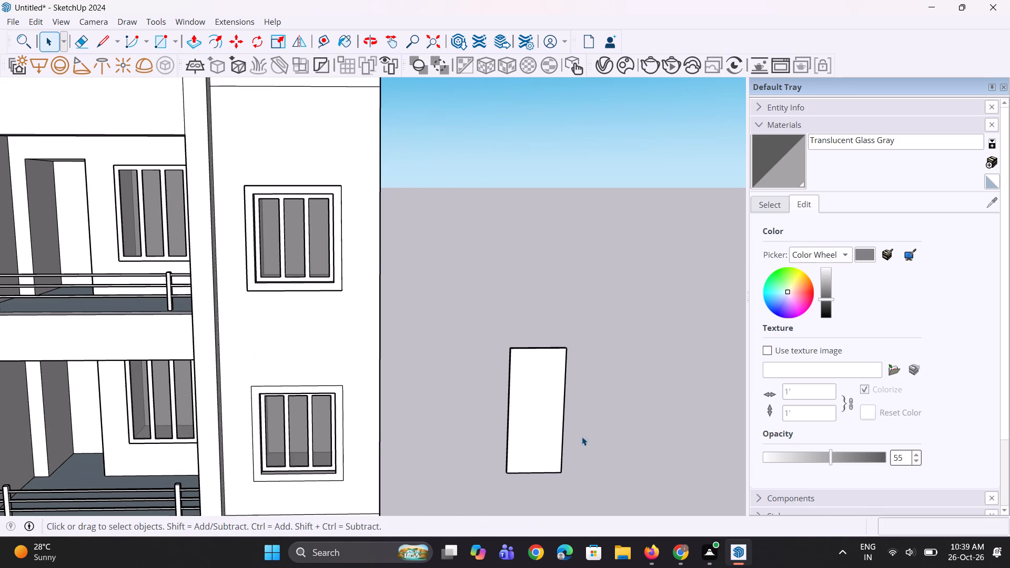
Offset the door panel's front outline inward to form a narrow frame border around it.
{"action": "scroll", "coordinate": [508, 439], "scroll_direction": "up", "scroll_amount": 4}
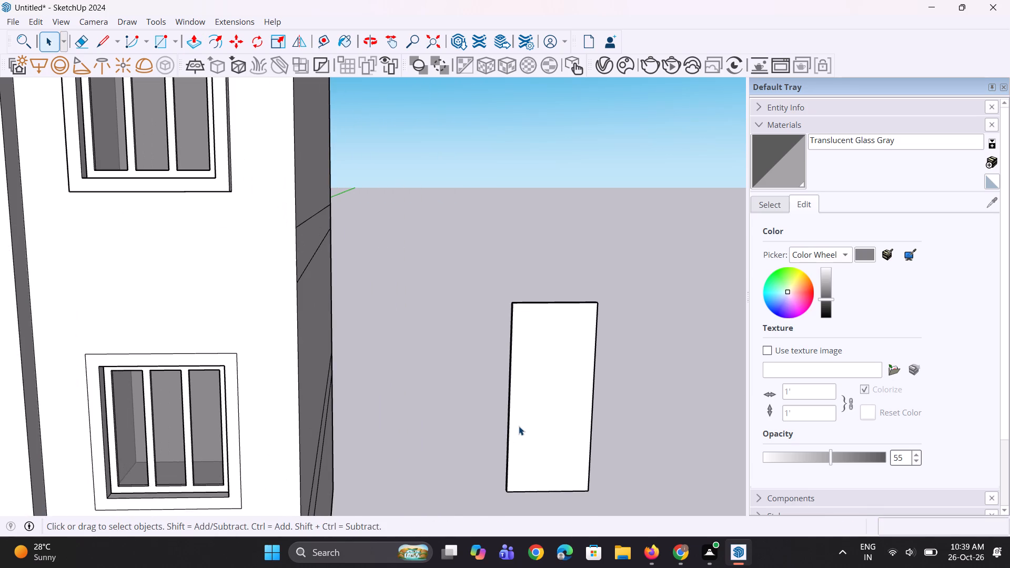
{"action": "left_click", "coordinate": [522, 433]}
{"action": "key", "text": "f"}
{"action": "left_click", "coordinate": [511, 423]}
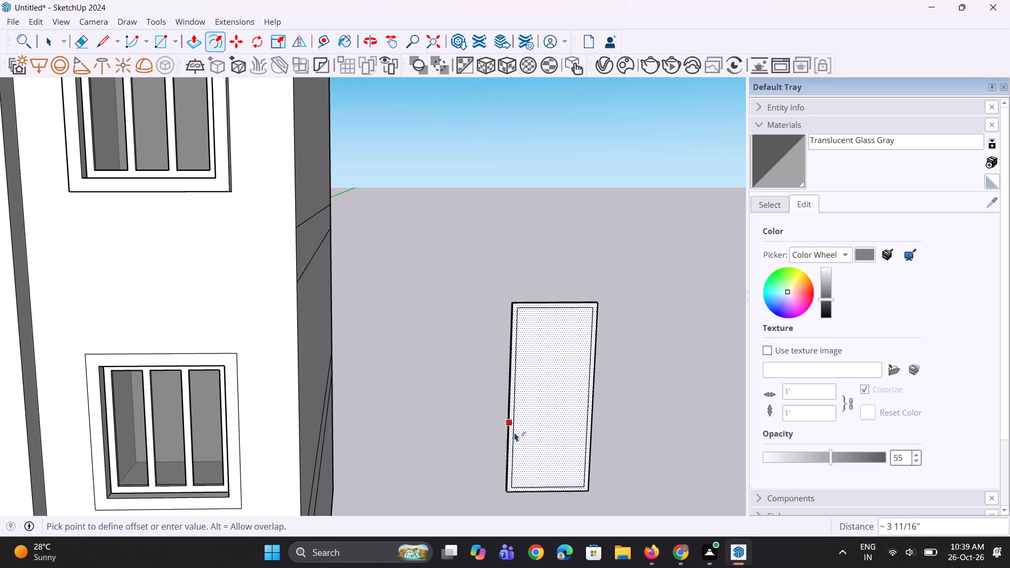
{"action": "left_click", "coordinate": [517, 433]}
{"action": "middle_click_drag", "start_coordinate": [540, 476], "coordinate": [540, 469]}
{"action": "key", "text": "space"}
{"action": "left_click", "coordinate": [691, 367]}
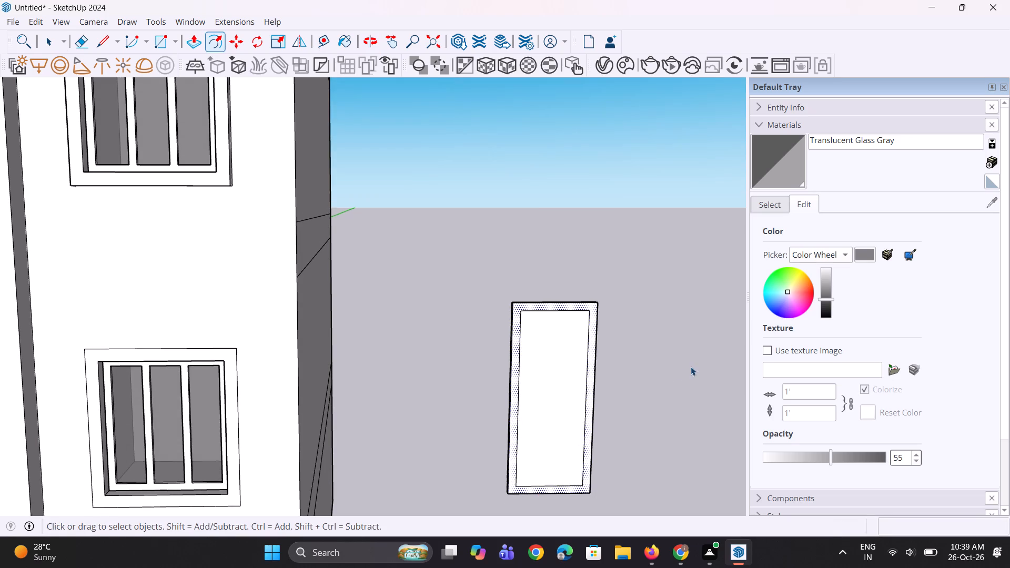
Push/Pull the door's border face outward 2 1/4" to raise the frame around the panel.
{"action": "scroll", "coordinate": [531, 310], "scroll_direction": "down", "scroll_amount": 2}
{"action": "scroll", "coordinate": [568, 471], "scroll_direction": "up", "scroll_amount": 7}
{"action": "middle_click_drag", "start_coordinate": [597, 483], "coordinate": [567, 482]}
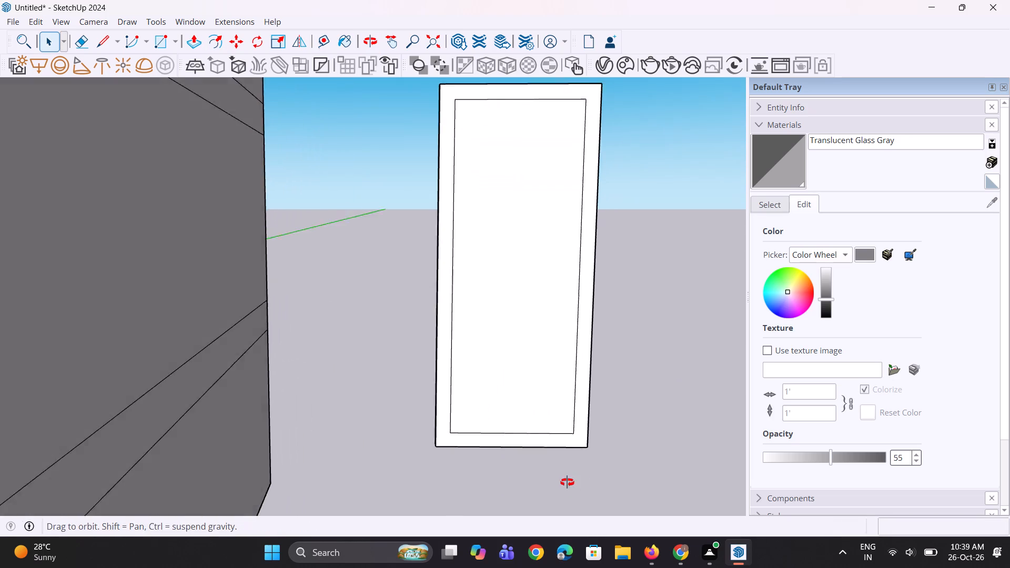
{"action": "middle_click_drag", "start_coordinate": [567, 482], "coordinate": [557, 488]}
{"action": "scroll", "coordinate": [569, 475], "scroll_direction": "up", "scroll_amount": 4}
{"action": "key", "text": "p"}
{"action": "scroll", "coordinate": [568, 457], "scroll_direction": "up", "scroll_amount": 1}
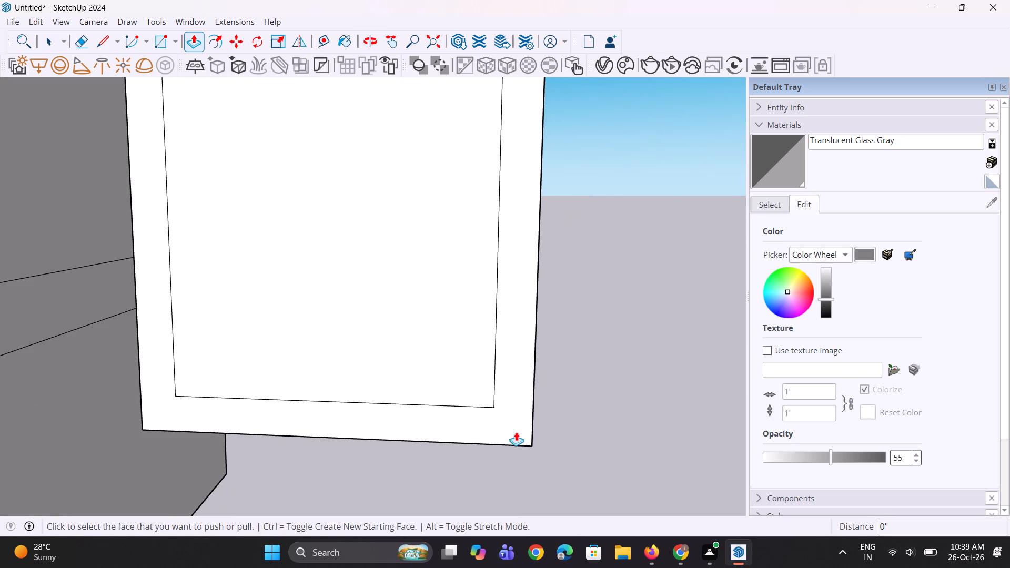
{"action": "left_click", "coordinate": [494, 422]}
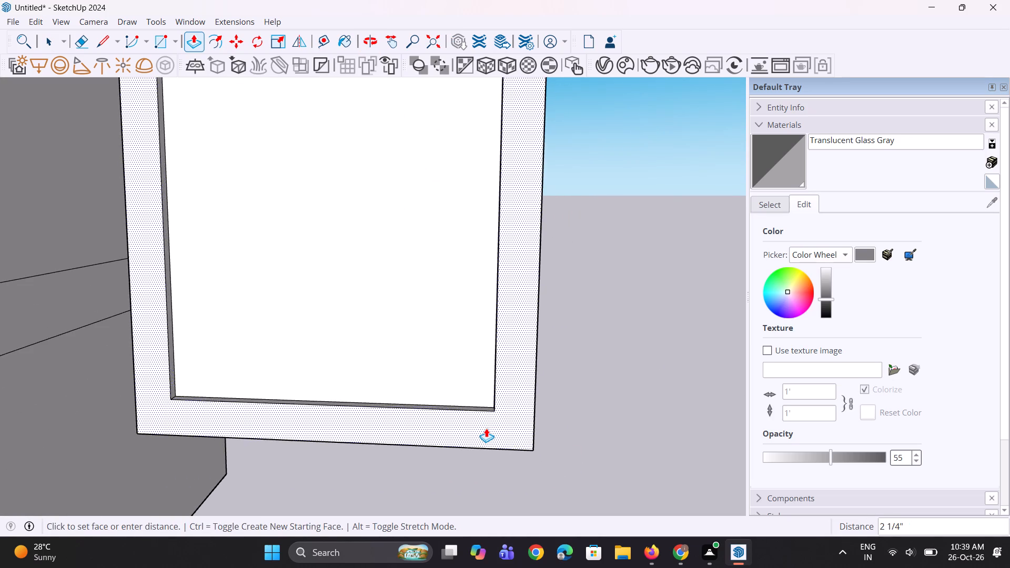
{"action": "left_click", "coordinate": [486, 428]}
{"action": "scroll", "coordinate": [580, 448], "scroll_direction": "down", "scroll_amount": 5}
{"action": "middle_click_drag", "start_coordinate": [512, 435], "coordinate": [539, 433]}
{"action": "key", "text": "space"}
{"action": "scroll", "coordinate": [548, 427], "scroll_direction": "up", "scroll_amount": 2}
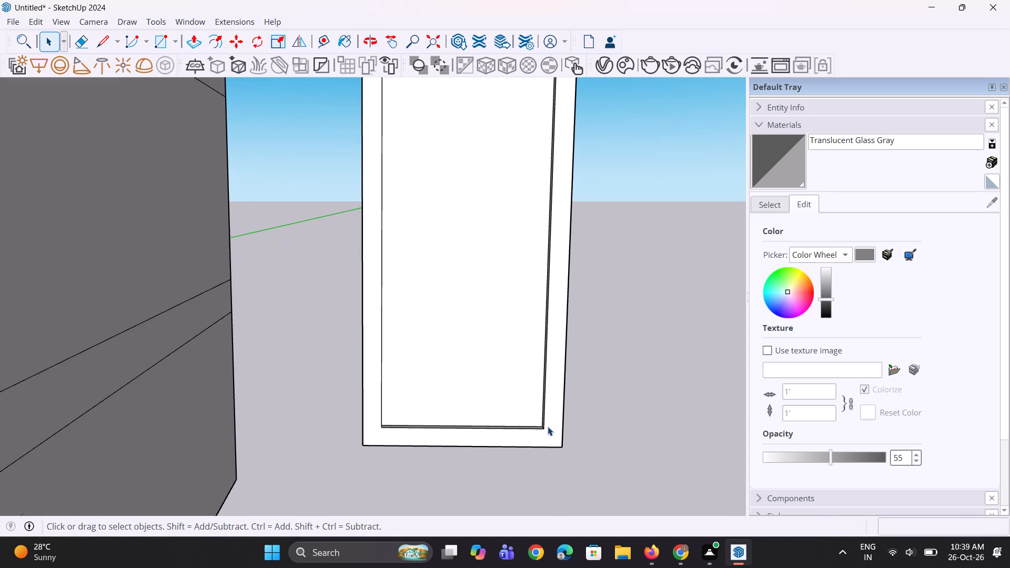
{"action": "scroll", "coordinate": [549, 426], "scroll_direction": "up", "scroll_amount": 1}
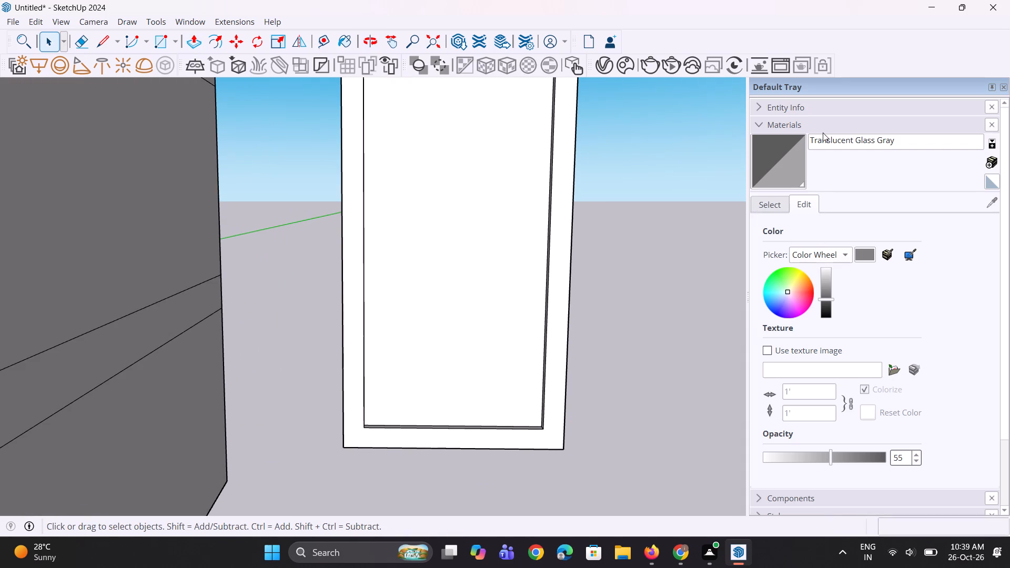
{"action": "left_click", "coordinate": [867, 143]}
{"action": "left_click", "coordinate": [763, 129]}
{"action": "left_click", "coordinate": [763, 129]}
Paint the door's raised frame face with Wood Veneer 01 from the Wood materials.
{"action": "left_click", "coordinate": [771, 205]}
{"action": "left_click", "coordinate": [859, 225]}
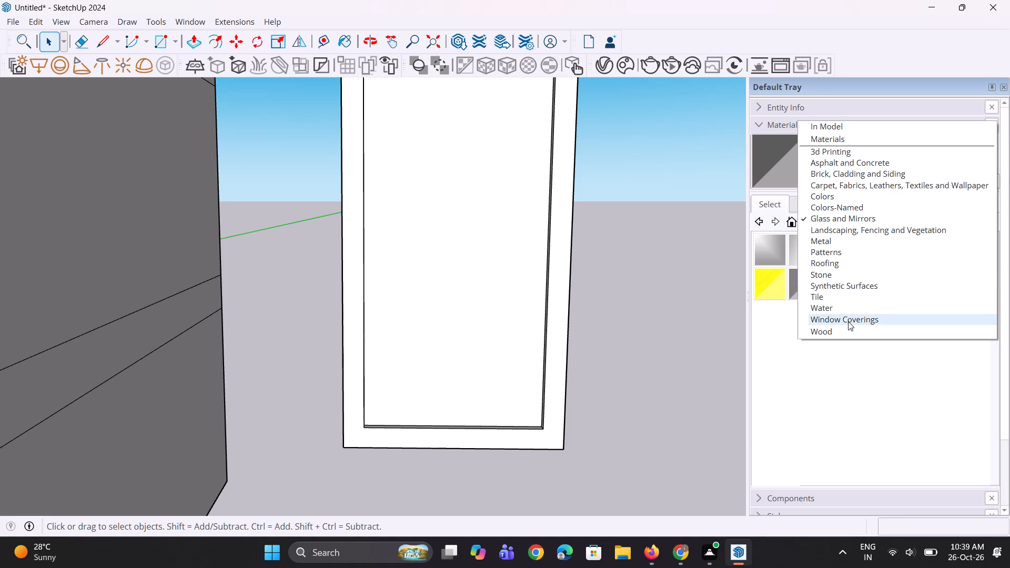
{"action": "left_click", "coordinate": [845, 330]}
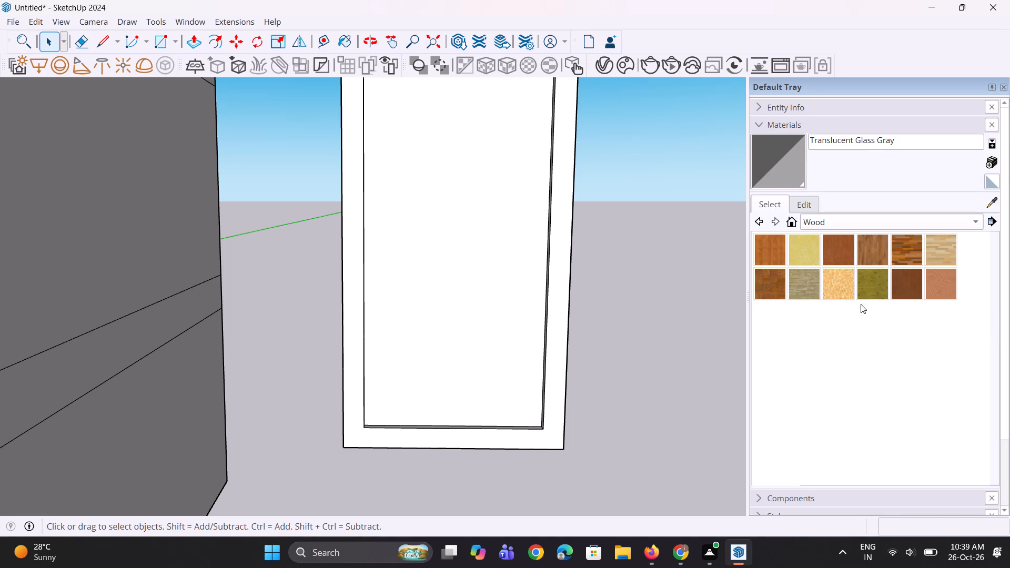
{"action": "left_click", "coordinate": [894, 277]}
{"action": "left_click", "coordinate": [899, 290]}
{"action": "scroll", "coordinate": [615, 402], "scroll_direction": "up", "scroll_amount": 2}
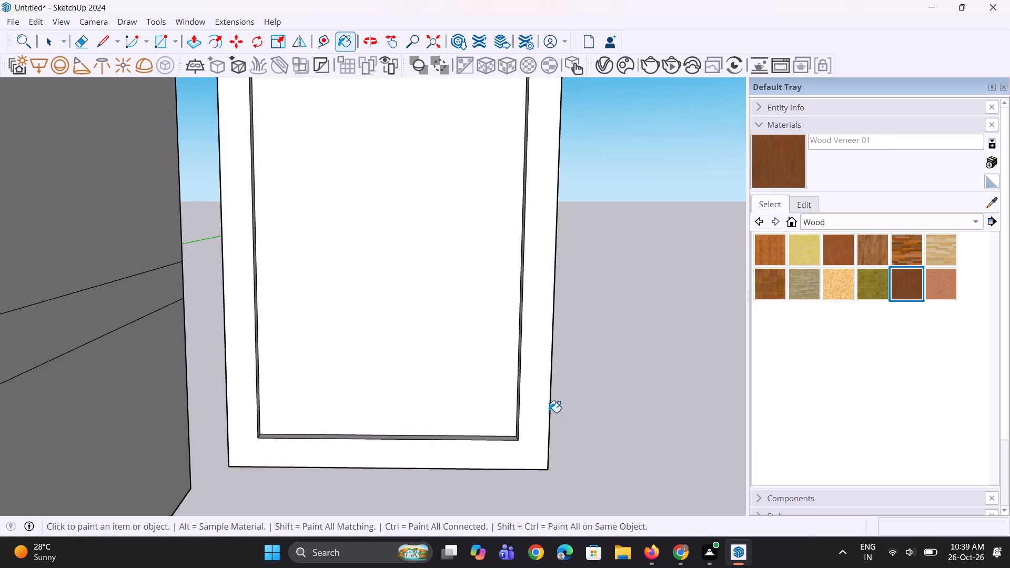
{"action": "left_click", "coordinate": [538, 419]}
{"action": "key", "text": "space"}
Paint the door's recessed inner panel with Wood Bamboo.
{"action": "left_click", "coordinate": [776, 248]}
{"action": "left_click", "coordinate": [486, 366]}
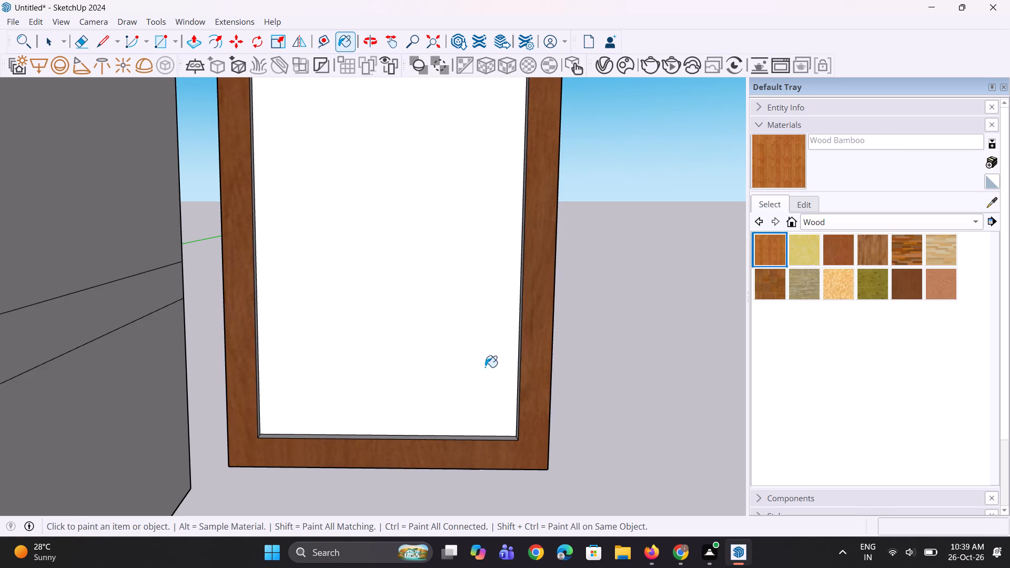
Paint the frame's inner edge faces around the bamboo panel with Wood Veneer 01.
{"action": "scroll", "coordinate": [577, 262], "scroll_direction": "down", "scroll_amount": 4}
{"action": "middle_click_drag", "start_coordinate": [552, 323], "coordinate": [559, 370]}
{"action": "scroll", "coordinate": [901, 289], "scroll_direction": "up", "scroll_amount": 1}
{"action": "left_click_drag", "start_coordinate": [904, 293], "coordinate": [899, 305]}
{"action": "scroll", "coordinate": [567, 342], "scroll_direction": "up", "scroll_amount": 3}
{"action": "scroll", "coordinate": [512, 310], "scroll_direction": "up", "scroll_amount": 1}
{"action": "left_click", "coordinate": [553, 223]}
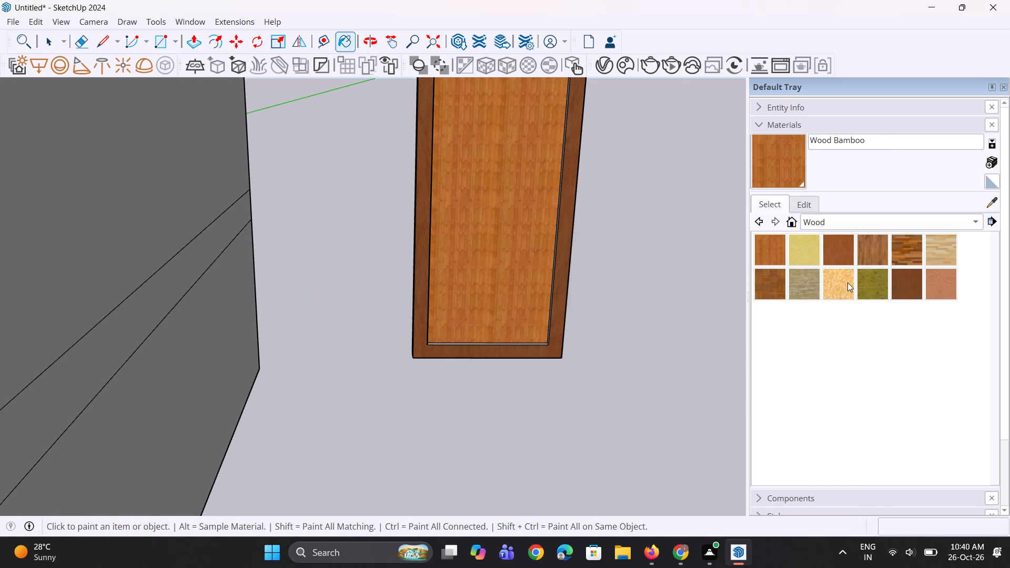
{"action": "left_click", "coordinate": [917, 282]}
{"action": "scroll", "coordinate": [416, 334], "scroll_direction": "up", "scroll_amount": 6}
{"action": "scroll", "coordinate": [496, 352], "scroll_direction": "up", "scroll_amount": 2}
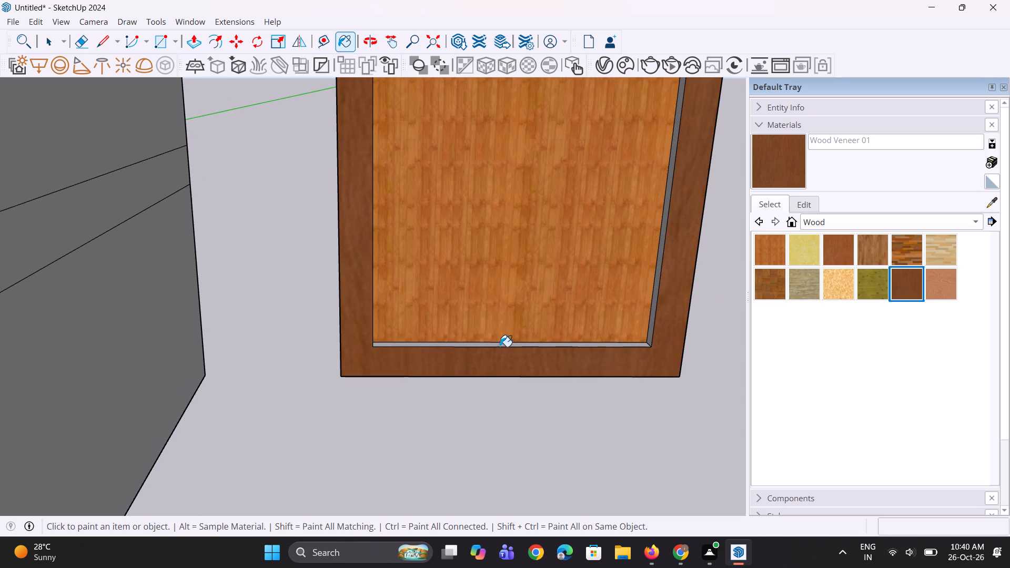
{"action": "left_click", "coordinate": [502, 344]}
{"action": "scroll", "coordinate": [591, 331], "scroll_direction": "up", "scroll_amount": 1}
{"action": "middle_click_drag", "start_coordinate": [595, 331], "coordinate": [655, 332]}
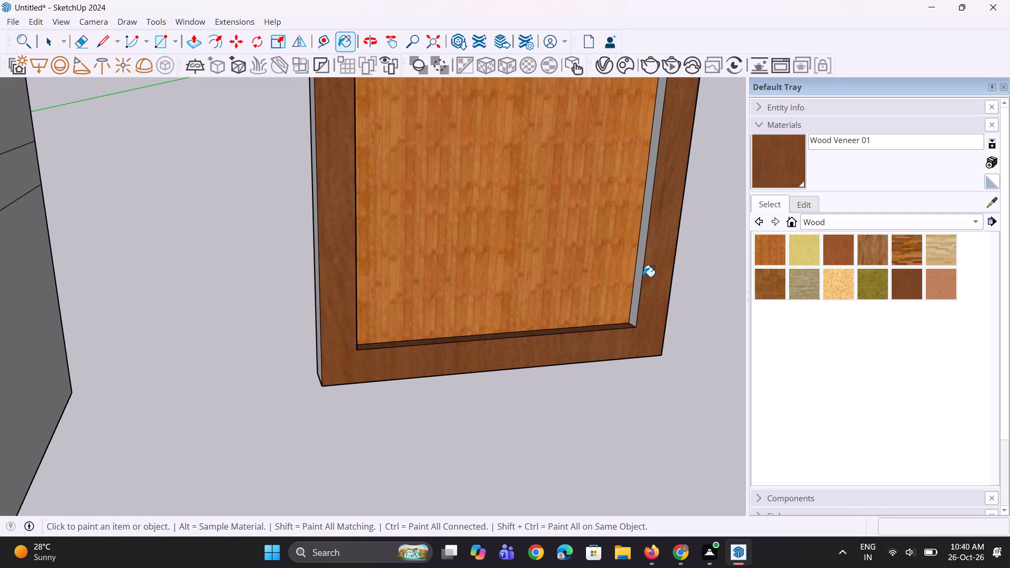
{"action": "left_click", "coordinate": [640, 274]}
{"action": "middle_click_drag", "start_coordinate": [641, 281], "coordinate": [236, 367]}
{"action": "left_click", "coordinate": [309, 280]}
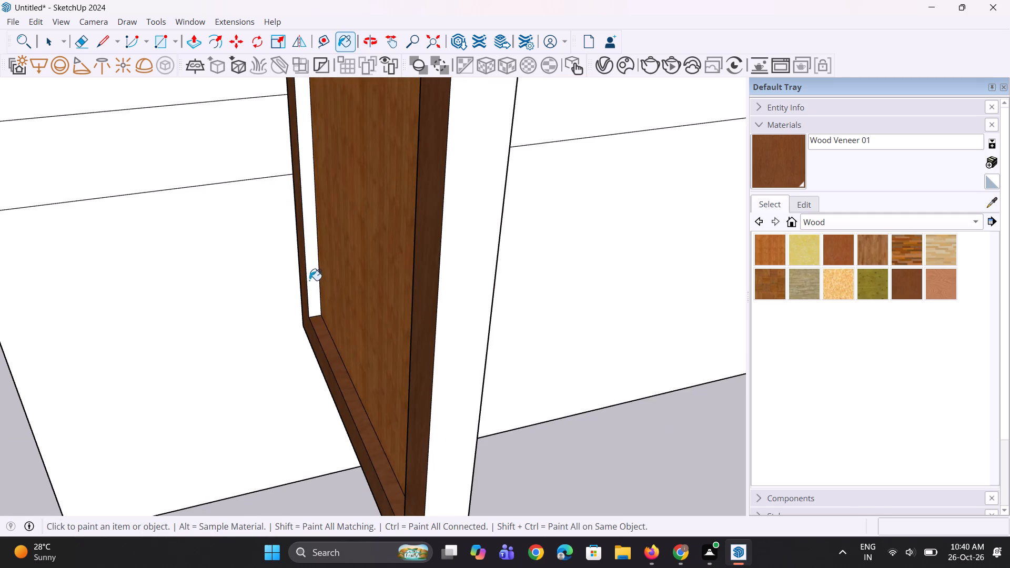
{"action": "middle_click_drag", "start_coordinate": [312, 354], "coordinate": [427, 338]}
{"action": "scroll", "coordinate": [430, 336], "scroll_direction": "down", "scroll_amount": 5}
Save the model in Documents as bcbcbc.
{"action": "key", "text": "ctrl+s"}
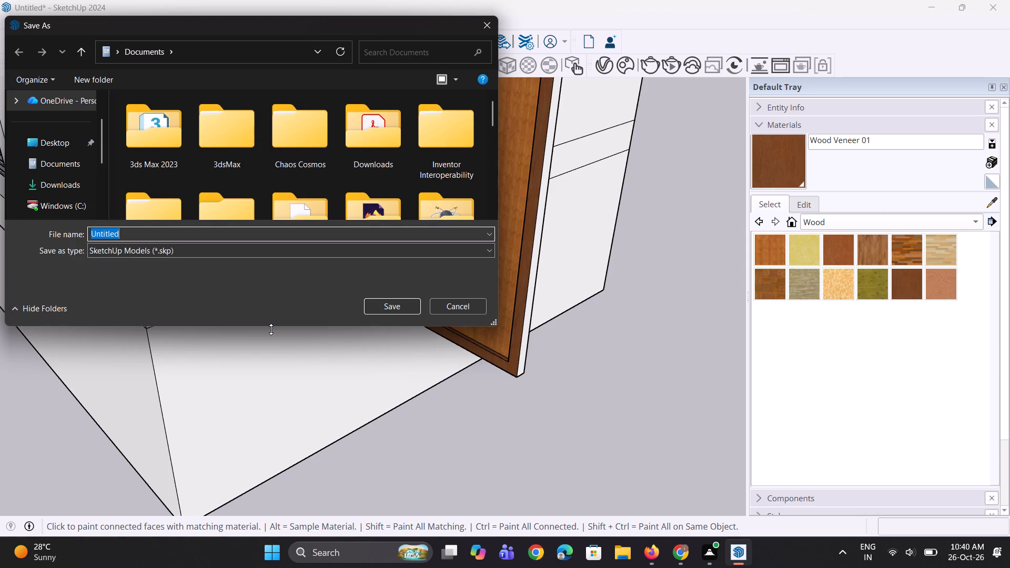
{"action": "type", "text": "jc"}
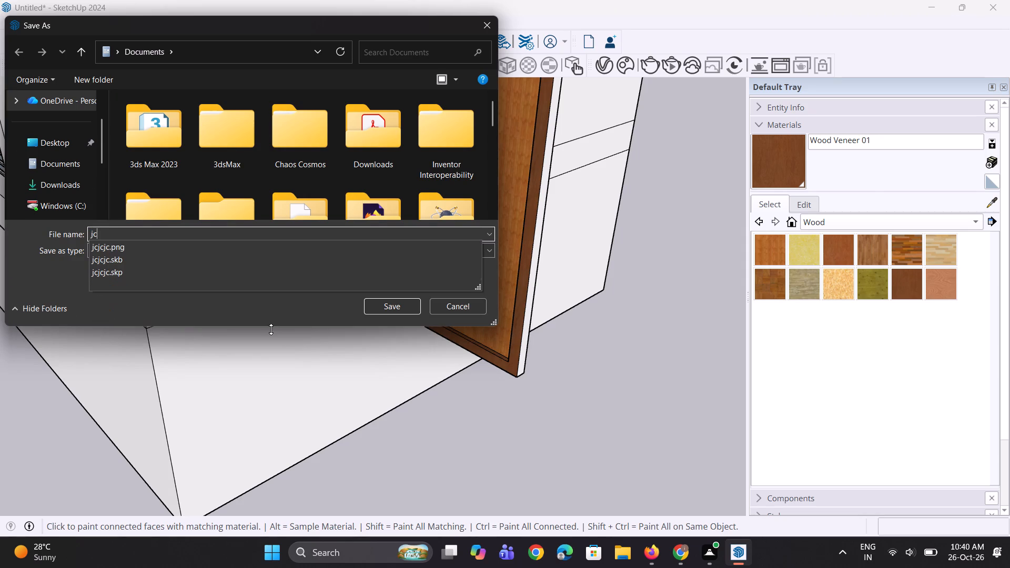
{"action": "key", "text": "BackSpace"}
{"action": "key", "text": "BackSpace"}
{"action": "key", "text": "BackSpace"}
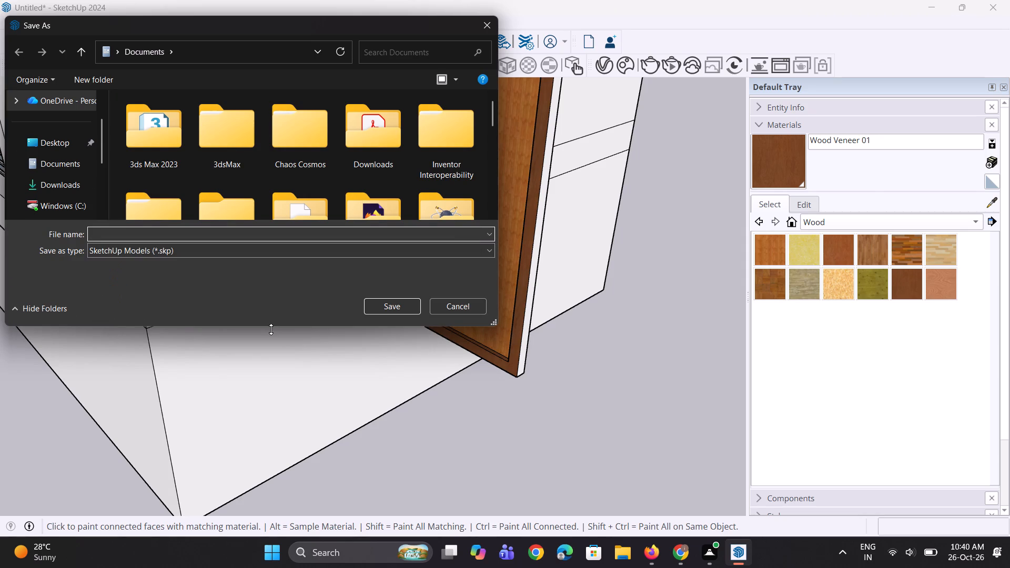
{"action": "type", "text": "js"}
{"action": "key", "text": "BackSpace"}
{"action": "key", "text": "BackSpace"}
{"action": "key", "text": "BackSpace"}
{"action": "type", "text": "ab"}
{"action": "key", "text": "BackSpace"}
{"action": "key", "text": "BackSpace"}
{"action": "type", "text": "bcbcbc"}
{"action": "key", "text": "Return"}
Paint the door's top and both outer side edges with Wood Veneer 01.
{"action": "scroll", "coordinate": [439, 407], "scroll_direction": "down", "scroll_amount": 2}
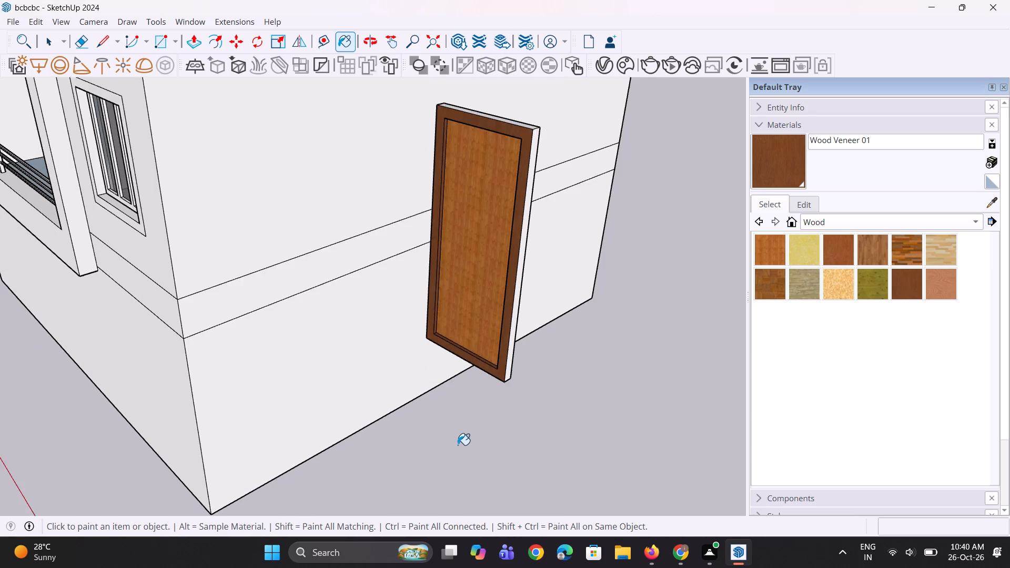
{"action": "scroll", "coordinate": [460, 446], "scroll_direction": "down", "scroll_amount": 4}
{"action": "middle_click_drag", "start_coordinate": [480, 408], "coordinate": [568, 328]}
{"action": "scroll", "coordinate": [561, 261], "scroll_direction": "up", "scroll_amount": 5}
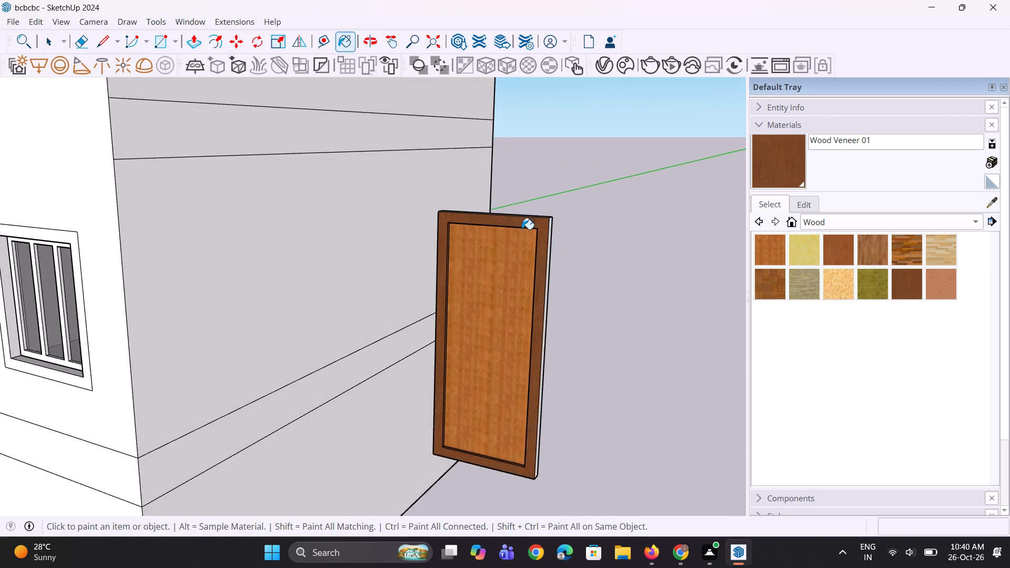
{"action": "scroll", "coordinate": [522, 229], "scroll_direction": "up", "scroll_amount": 2}
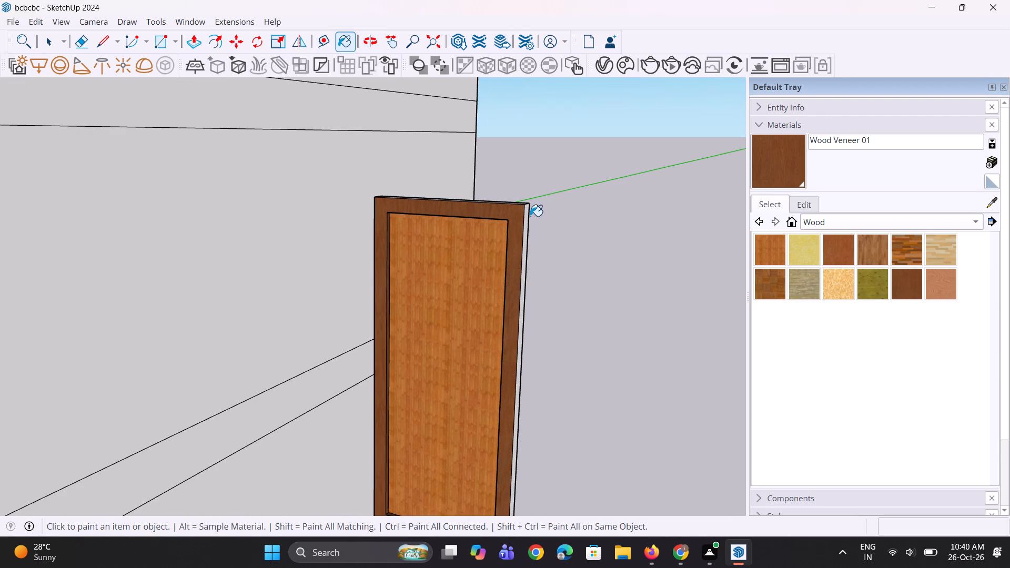
{"action": "left_click", "coordinate": [523, 219]}
{"action": "middle_click_drag", "start_coordinate": [527, 225], "coordinate": [541, 262]}
{"action": "scroll", "coordinate": [537, 226], "scroll_direction": "up", "scroll_amount": 3}
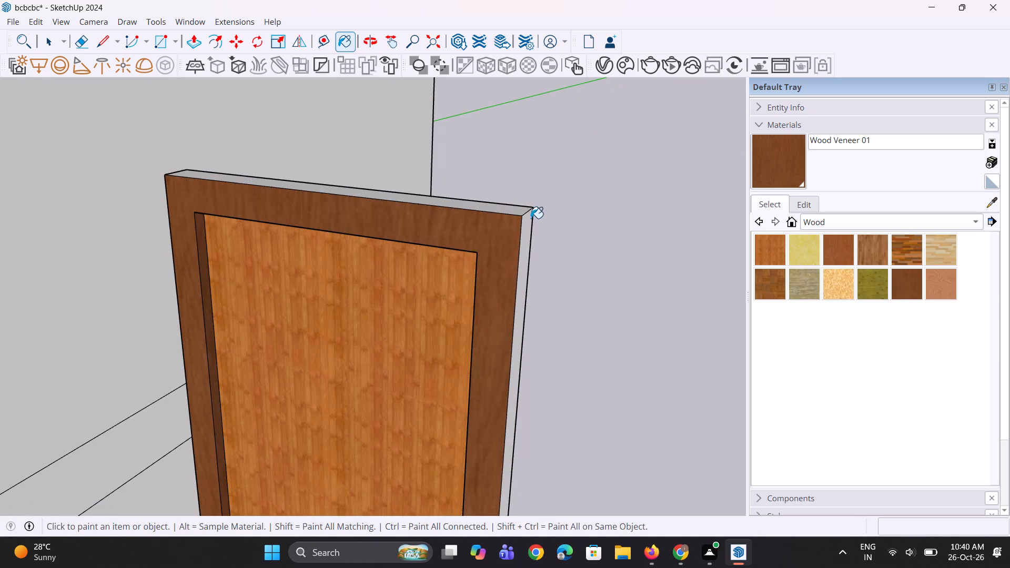
{"action": "scroll", "coordinate": [529, 216], "scroll_direction": "up", "scroll_amount": 1}
{"action": "left_click", "coordinate": [519, 207]}
{"action": "left_click", "coordinate": [527, 227]}
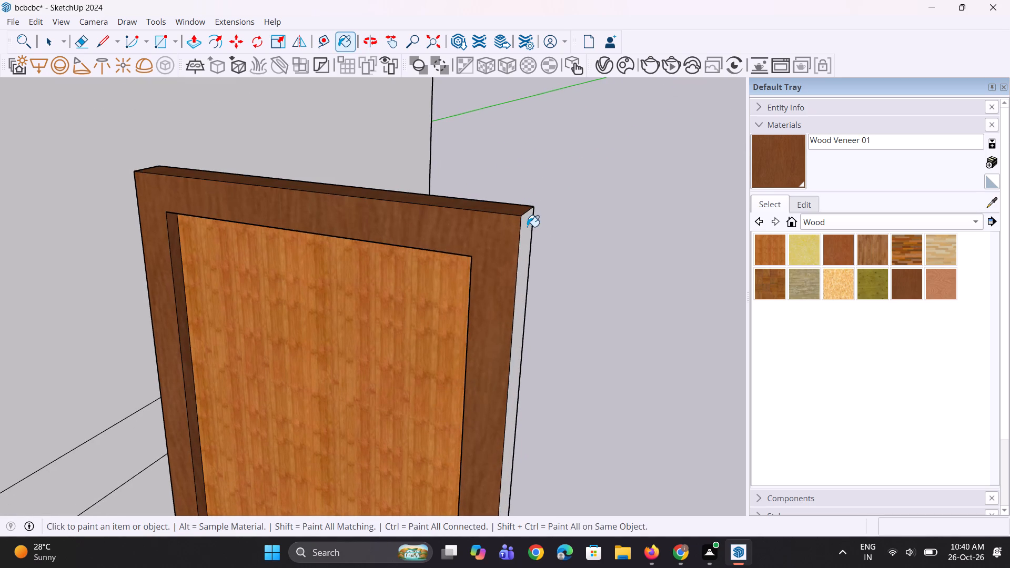
{"action": "scroll", "coordinate": [527, 242], "scroll_direction": "down", "scroll_amount": 11}
{"action": "middle_click_drag", "start_coordinate": [331, 486], "coordinate": [447, 474]}
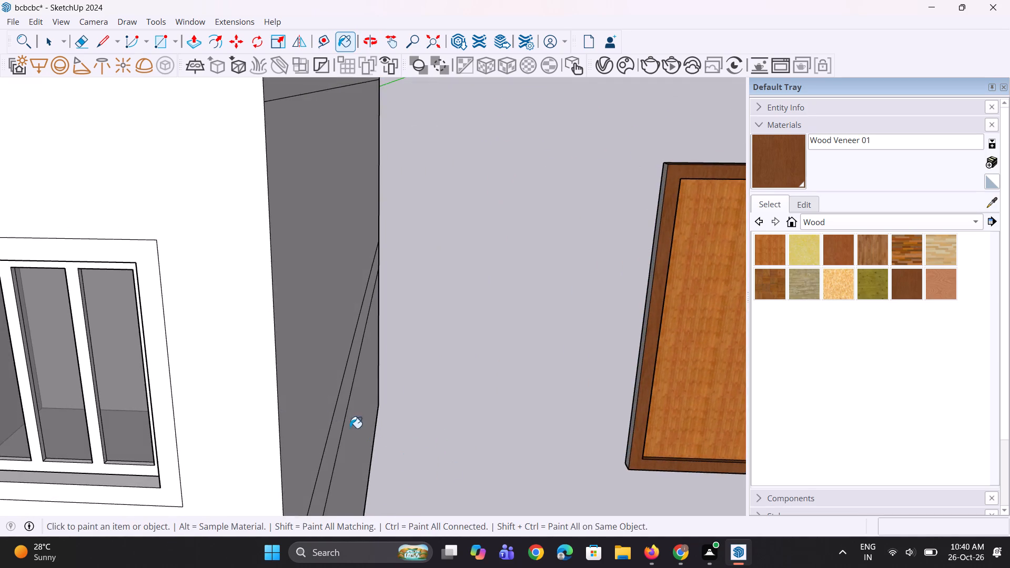
{"action": "scroll", "coordinate": [324, 419], "scroll_direction": "down", "scroll_amount": 4}
{"action": "scroll", "coordinate": [568, 309], "scroll_direction": "up", "scroll_amount": 4}
{"action": "scroll", "coordinate": [554, 248], "scroll_direction": "up", "scroll_amount": 4}
{"action": "scroll", "coordinate": [520, 221], "scroll_direction": "up", "scroll_amount": 4}
{"action": "middle_click_drag", "start_coordinate": [519, 221], "coordinate": [539, 224]}
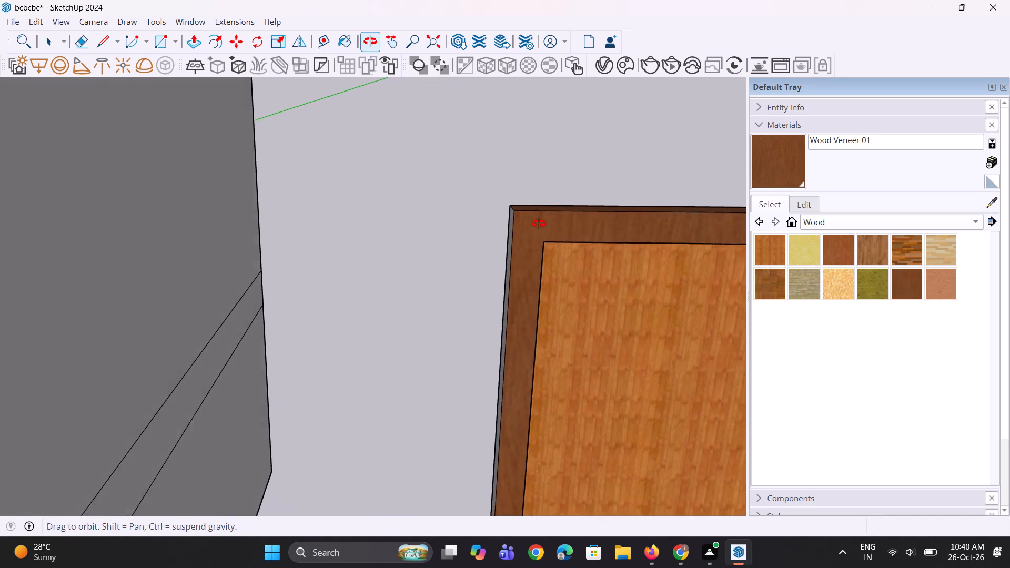
{"action": "middle_click_drag", "start_coordinate": [539, 224], "coordinate": [550, 224]}
{"action": "scroll", "coordinate": [512, 200], "scroll_direction": "up", "scroll_amount": 2}
{"action": "left_click", "coordinate": [503, 237]}
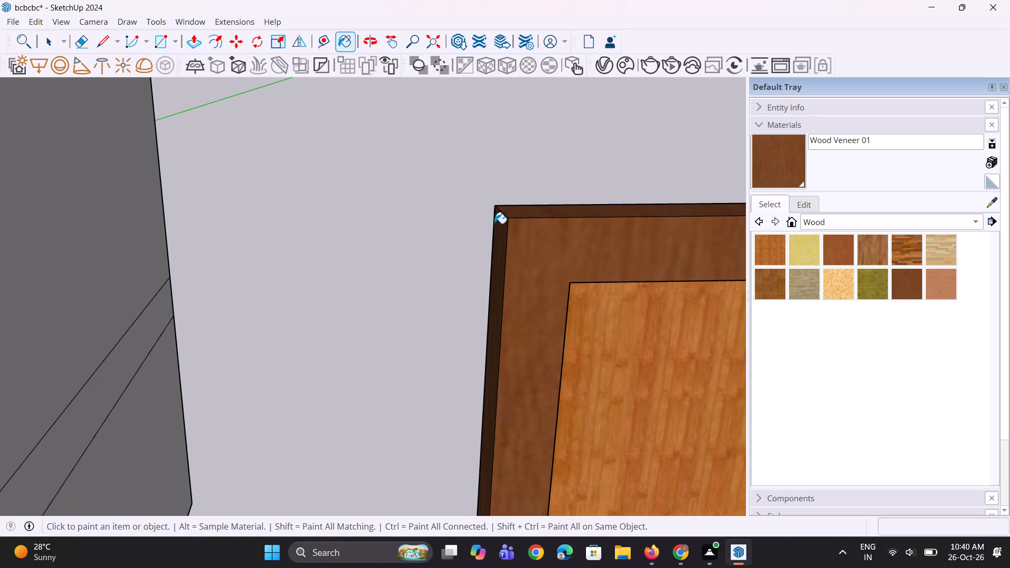
Examine the painted door from several angles for unpainted frame and edge faces.
{"action": "scroll", "coordinate": [492, 216], "scroll_direction": "down", "scroll_amount": 10}
{"action": "middle_click_drag", "start_coordinate": [520, 349], "coordinate": [487, 346]}
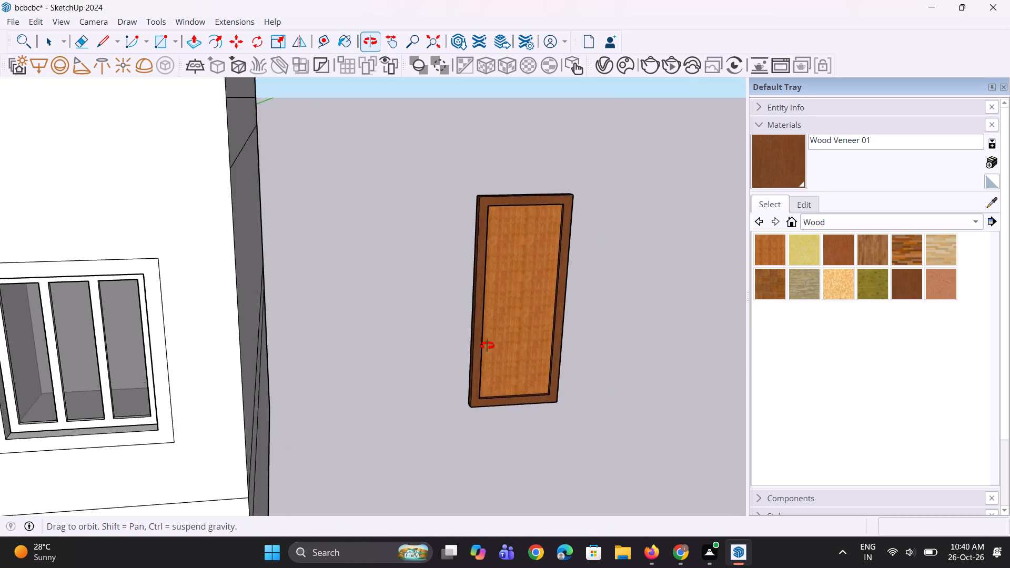
{"action": "middle_click_drag", "start_coordinate": [487, 346], "coordinate": [315, 367]}
{"action": "scroll", "coordinate": [440, 394], "scroll_direction": "up", "scroll_amount": 7}
{"action": "middle_click_drag", "start_coordinate": [417, 425], "coordinate": [484, 432]}
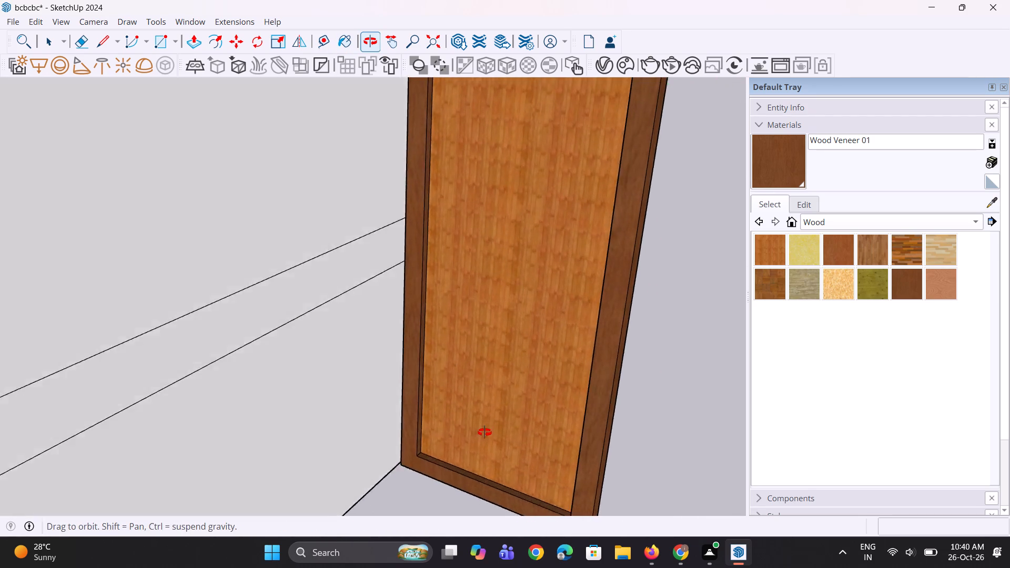
{"action": "middle_click_drag", "start_coordinate": [484, 432], "coordinate": [565, 365]}
{"action": "middle_click_drag", "start_coordinate": [600, 293], "coordinate": [602, 244]}
{"action": "scroll", "coordinate": [592, 266], "scroll_direction": "up", "scroll_amount": 1}
{"action": "scroll", "coordinate": [578, 348], "scroll_direction": "down", "scroll_amount": 11}
{"action": "middle_click_drag", "start_coordinate": [522, 361], "coordinate": [541, 366]}
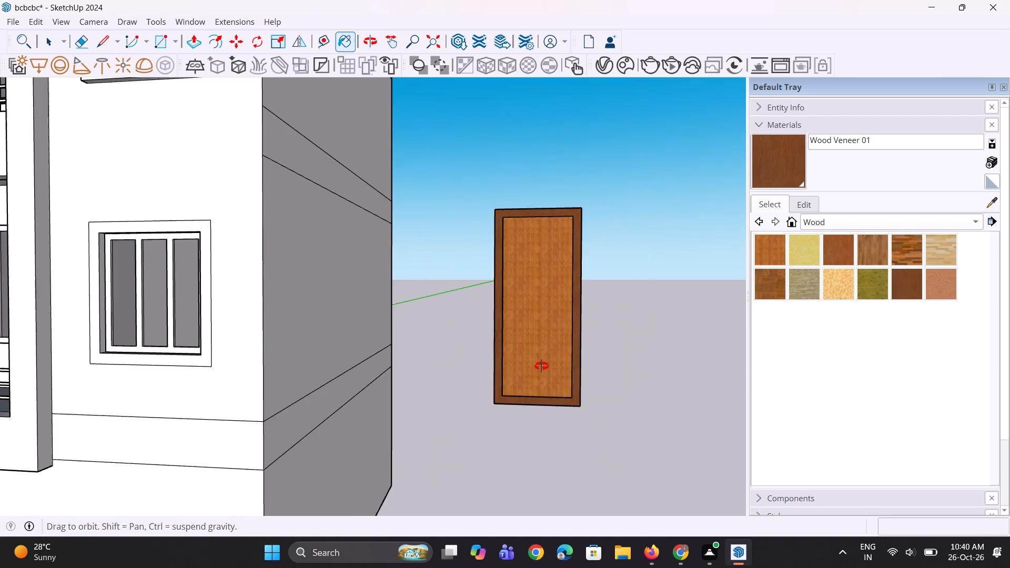
{"action": "scroll", "coordinate": [541, 366], "scroll_direction": "up", "scroll_amount": 1}
{"action": "middle_click_drag", "start_coordinate": [541, 366], "coordinate": [564, 377]}
{"action": "scroll", "coordinate": [522, 289], "scroll_direction": "up", "scroll_amount": 7}
{"action": "scroll", "coordinate": [484, 365], "scroll_direction": "up", "scroll_amount": 1}
{"action": "scroll", "coordinate": [484, 382], "scroll_direction": "down", "scroll_amount": 6}
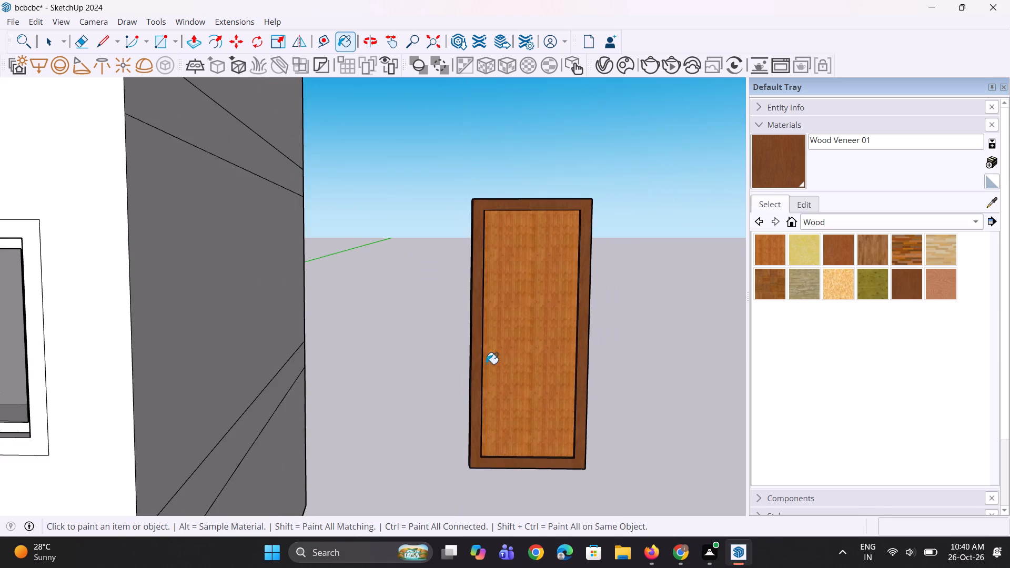
{"action": "middle_click_drag", "start_coordinate": [476, 360], "coordinate": [497, 395]}
Draw a short line standing out from the door panel beside the frame's inner edge at about mid-height, starting a handle.
{"action": "scroll", "coordinate": [504, 318], "scroll_direction": "up", "scroll_amount": 2}
{"action": "key", "text": "space"}
{"action": "scroll", "coordinate": [490, 327], "scroll_direction": "up", "scroll_amount": 7}
{"action": "key", "text": "l"}
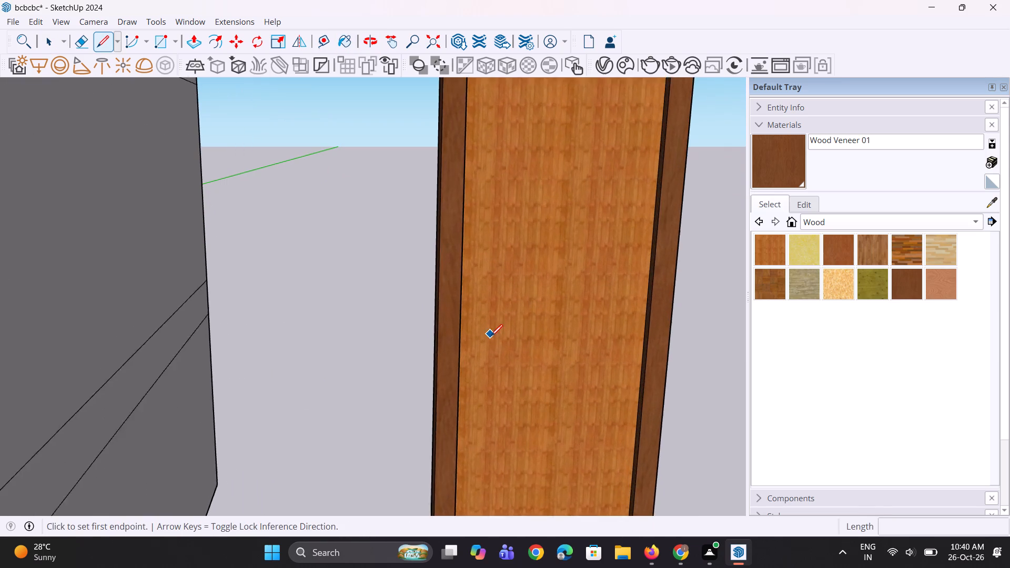
{"action": "scroll", "coordinate": [491, 338], "scroll_direction": "up", "scroll_amount": 3}
{"action": "left_click", "coordinate": [458, 332]}
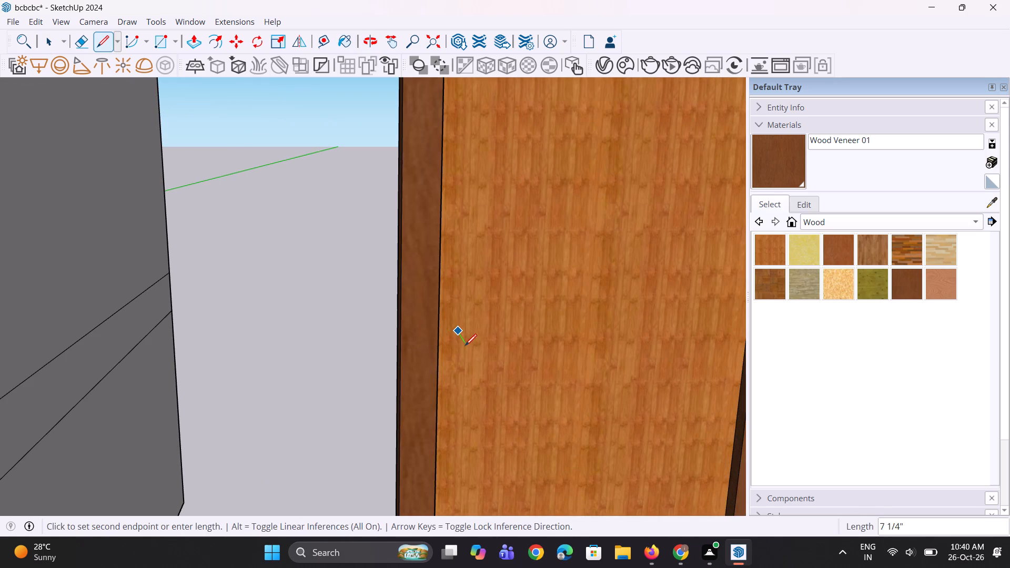
{"action": "middle_click_drag", "start_coordinate": [458, 331], "coordinate": [376, 362]}
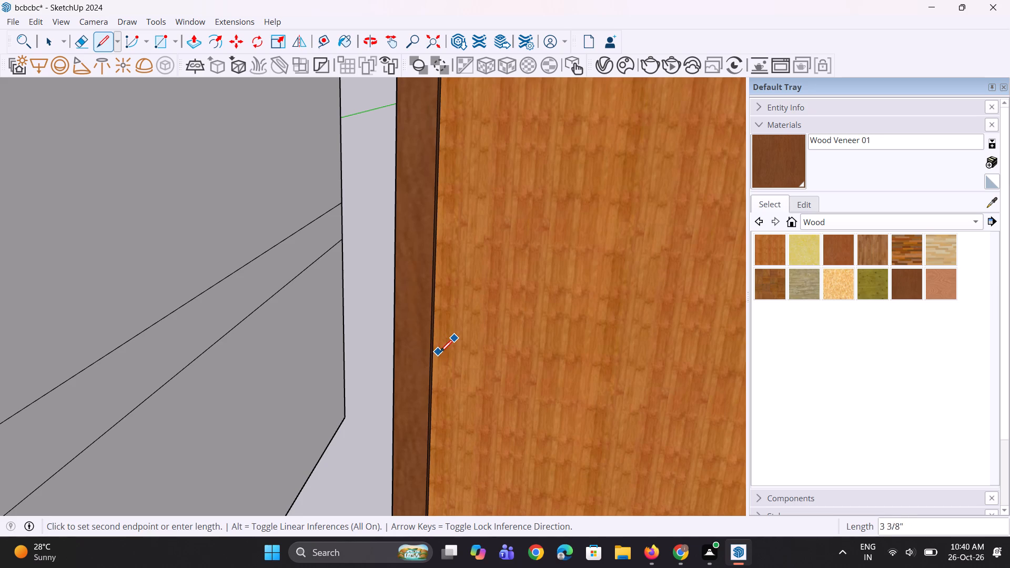
{"action": "left_click", "coordinate": [448, 354]}
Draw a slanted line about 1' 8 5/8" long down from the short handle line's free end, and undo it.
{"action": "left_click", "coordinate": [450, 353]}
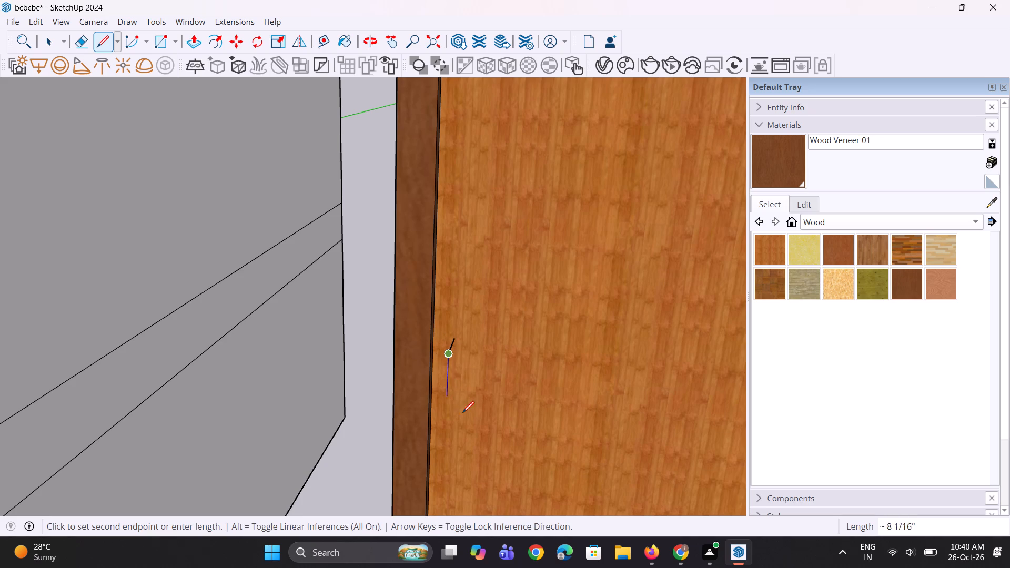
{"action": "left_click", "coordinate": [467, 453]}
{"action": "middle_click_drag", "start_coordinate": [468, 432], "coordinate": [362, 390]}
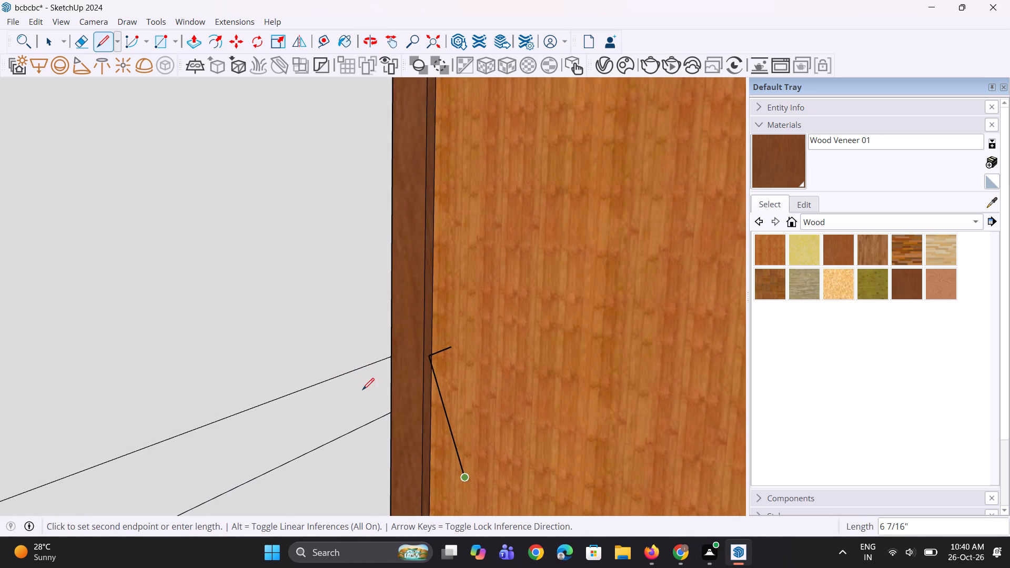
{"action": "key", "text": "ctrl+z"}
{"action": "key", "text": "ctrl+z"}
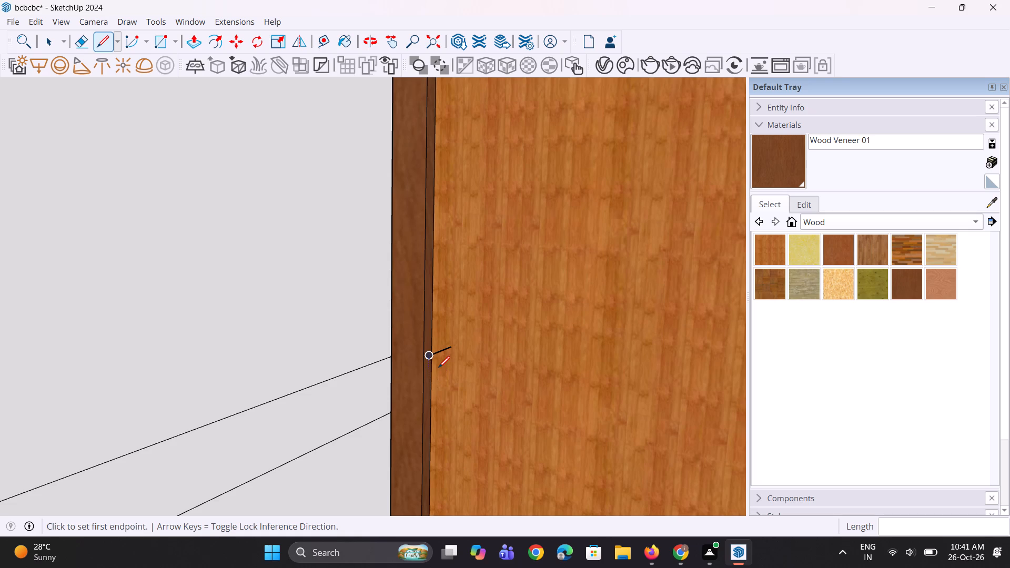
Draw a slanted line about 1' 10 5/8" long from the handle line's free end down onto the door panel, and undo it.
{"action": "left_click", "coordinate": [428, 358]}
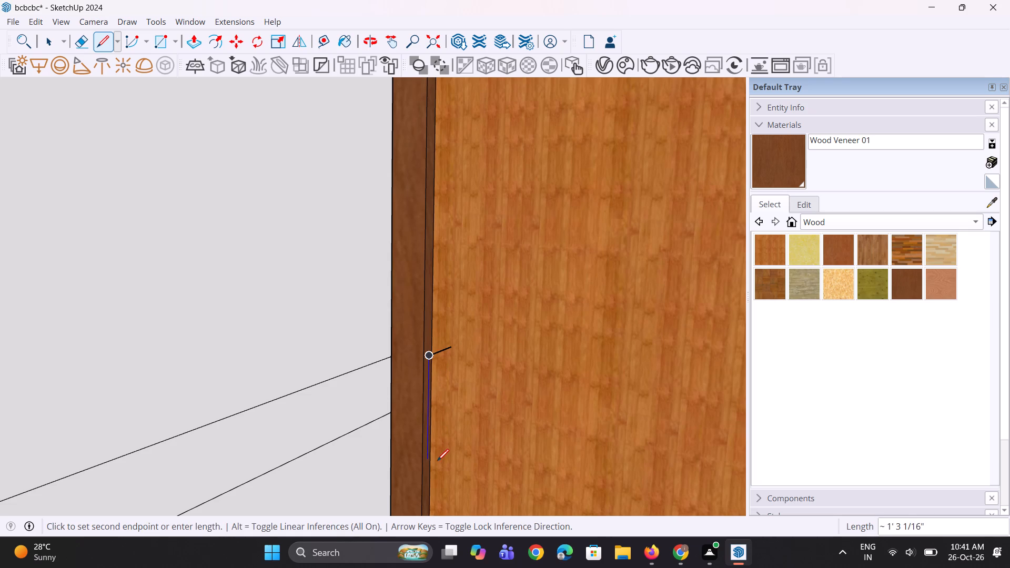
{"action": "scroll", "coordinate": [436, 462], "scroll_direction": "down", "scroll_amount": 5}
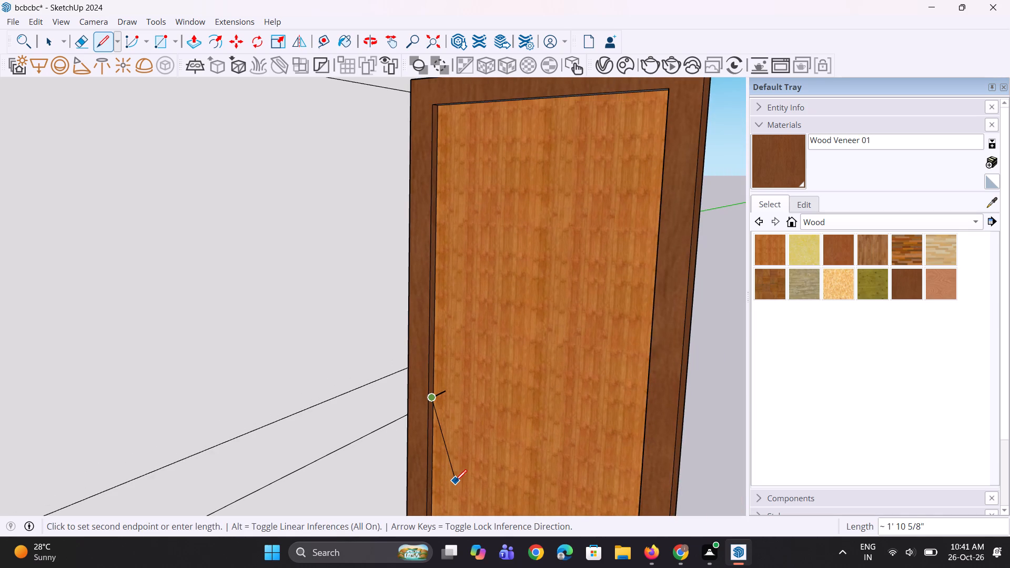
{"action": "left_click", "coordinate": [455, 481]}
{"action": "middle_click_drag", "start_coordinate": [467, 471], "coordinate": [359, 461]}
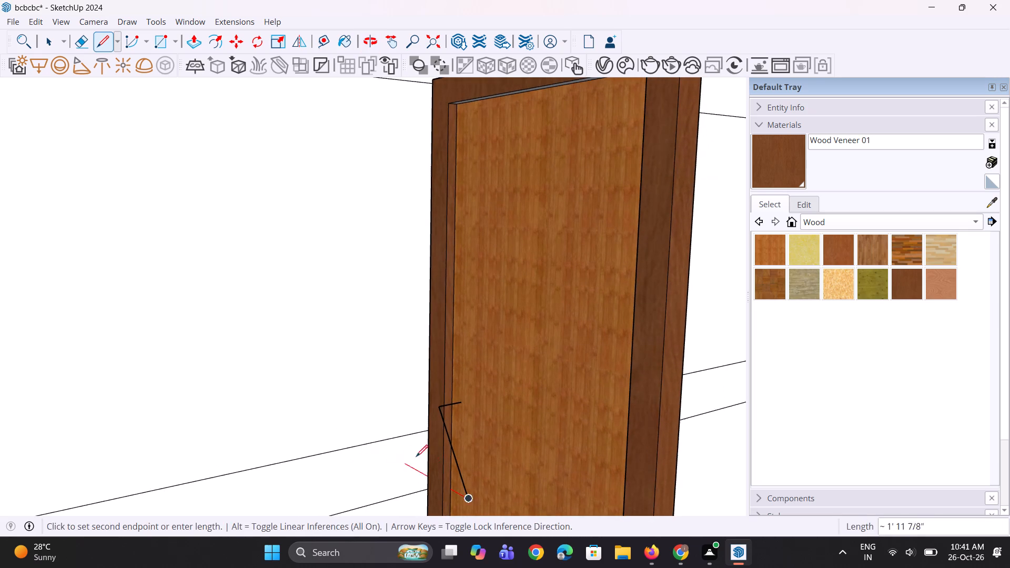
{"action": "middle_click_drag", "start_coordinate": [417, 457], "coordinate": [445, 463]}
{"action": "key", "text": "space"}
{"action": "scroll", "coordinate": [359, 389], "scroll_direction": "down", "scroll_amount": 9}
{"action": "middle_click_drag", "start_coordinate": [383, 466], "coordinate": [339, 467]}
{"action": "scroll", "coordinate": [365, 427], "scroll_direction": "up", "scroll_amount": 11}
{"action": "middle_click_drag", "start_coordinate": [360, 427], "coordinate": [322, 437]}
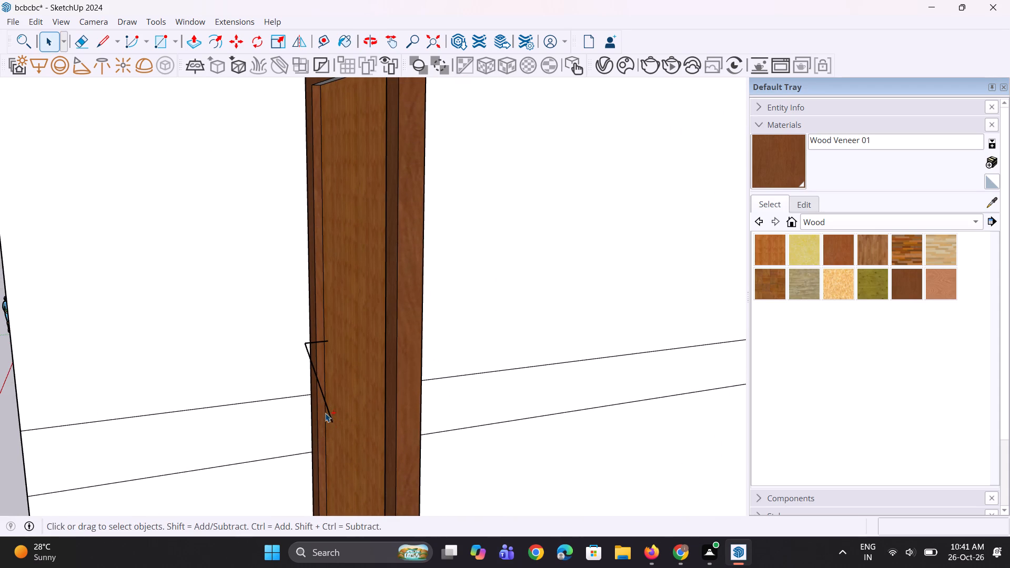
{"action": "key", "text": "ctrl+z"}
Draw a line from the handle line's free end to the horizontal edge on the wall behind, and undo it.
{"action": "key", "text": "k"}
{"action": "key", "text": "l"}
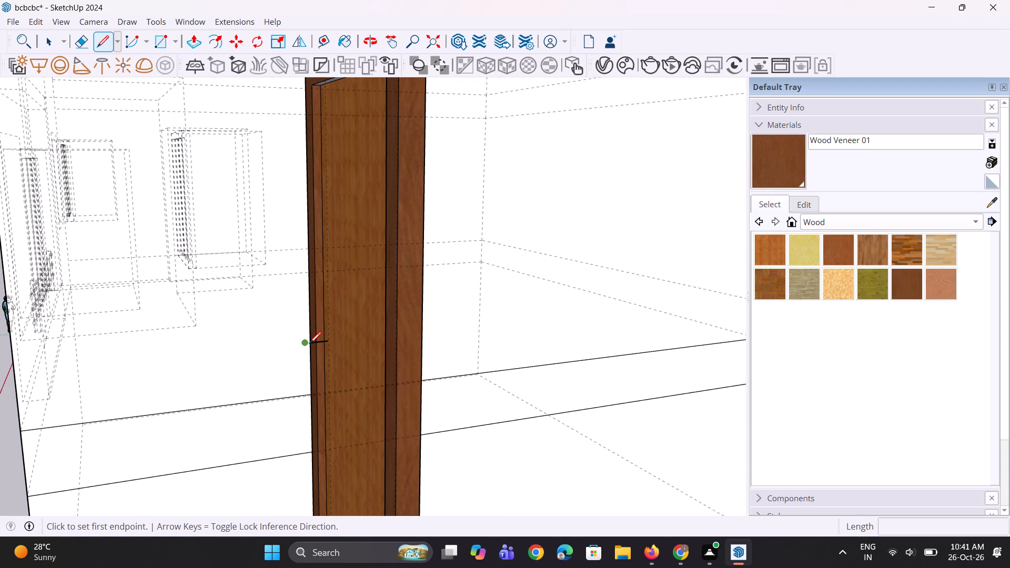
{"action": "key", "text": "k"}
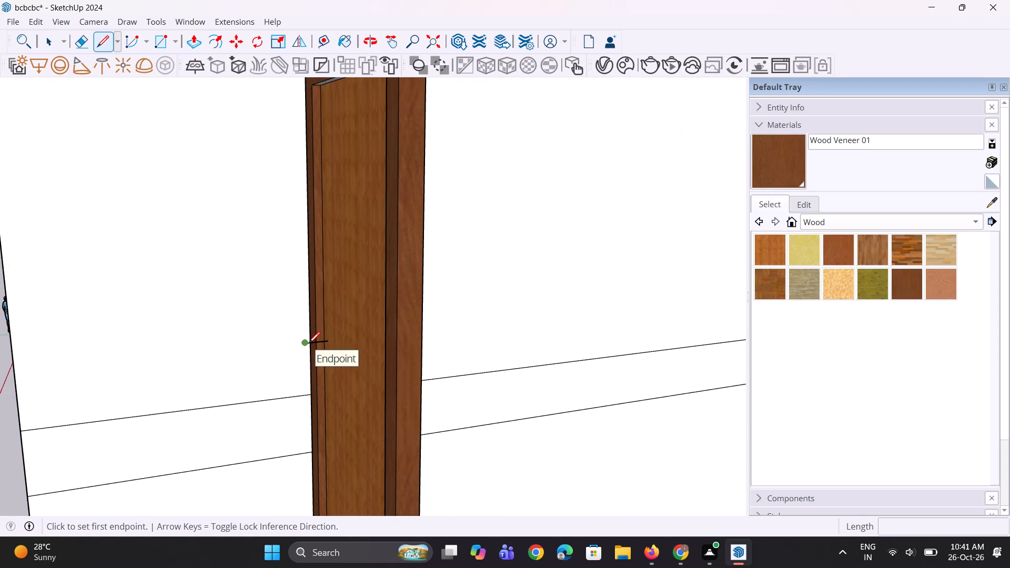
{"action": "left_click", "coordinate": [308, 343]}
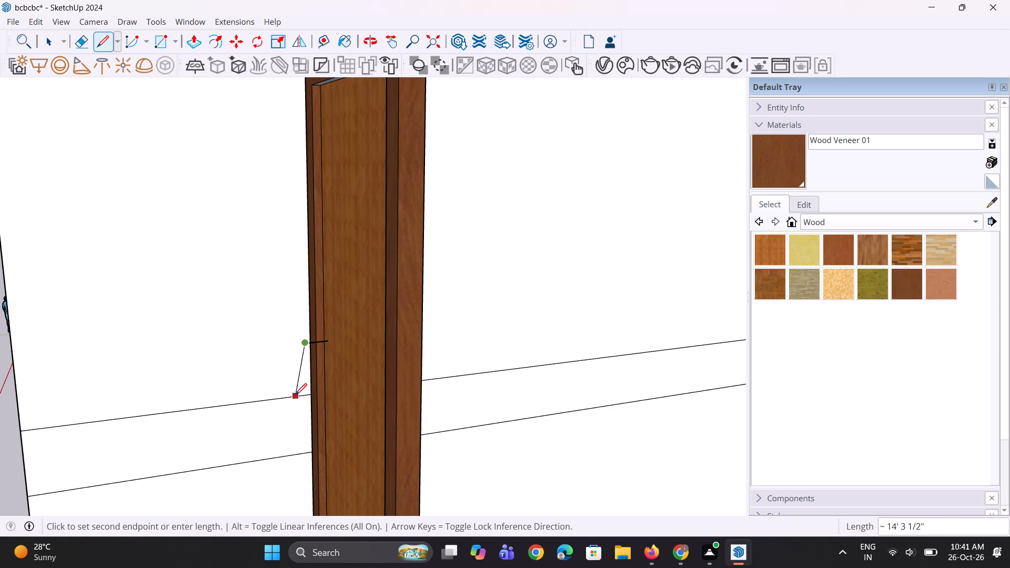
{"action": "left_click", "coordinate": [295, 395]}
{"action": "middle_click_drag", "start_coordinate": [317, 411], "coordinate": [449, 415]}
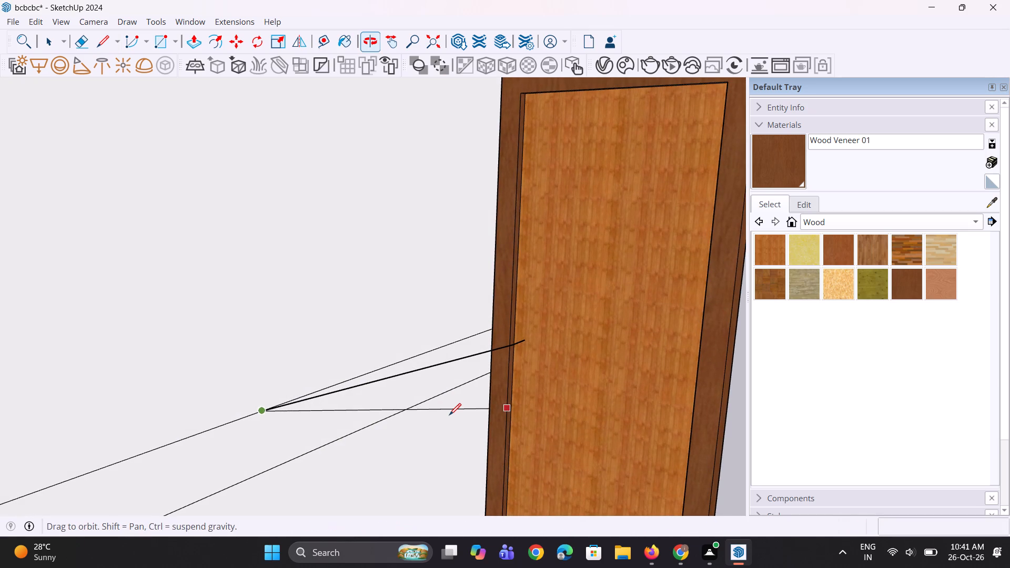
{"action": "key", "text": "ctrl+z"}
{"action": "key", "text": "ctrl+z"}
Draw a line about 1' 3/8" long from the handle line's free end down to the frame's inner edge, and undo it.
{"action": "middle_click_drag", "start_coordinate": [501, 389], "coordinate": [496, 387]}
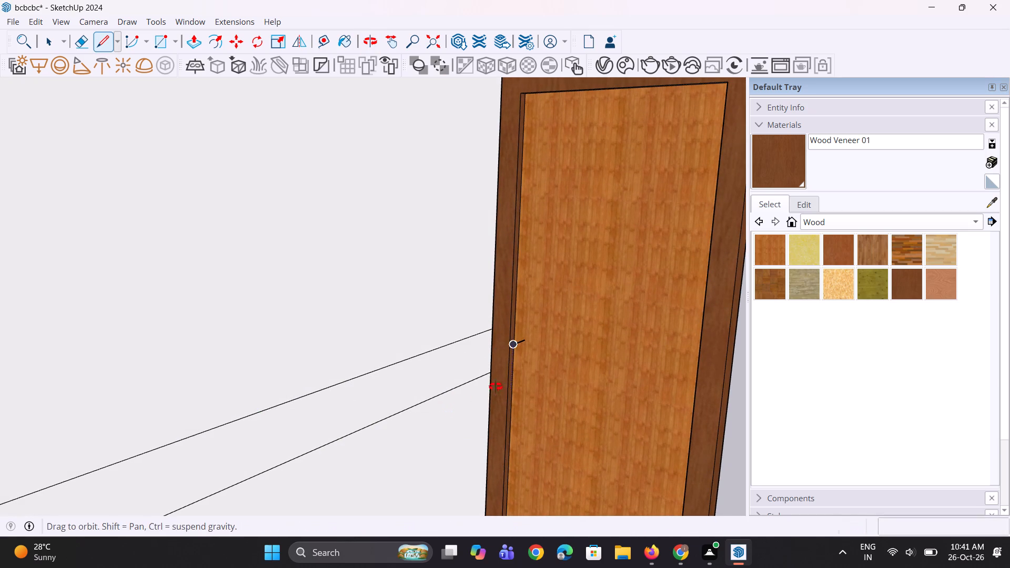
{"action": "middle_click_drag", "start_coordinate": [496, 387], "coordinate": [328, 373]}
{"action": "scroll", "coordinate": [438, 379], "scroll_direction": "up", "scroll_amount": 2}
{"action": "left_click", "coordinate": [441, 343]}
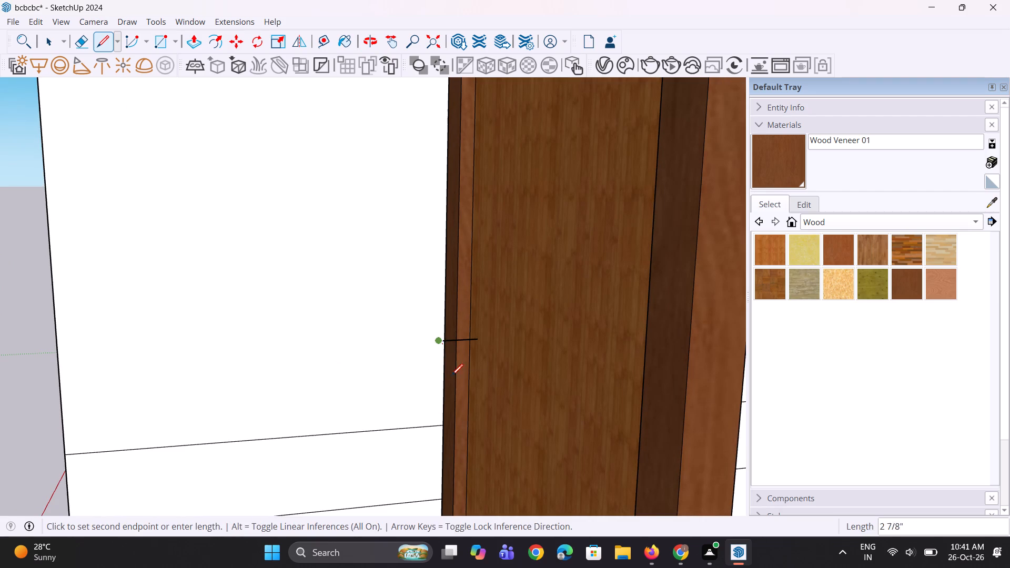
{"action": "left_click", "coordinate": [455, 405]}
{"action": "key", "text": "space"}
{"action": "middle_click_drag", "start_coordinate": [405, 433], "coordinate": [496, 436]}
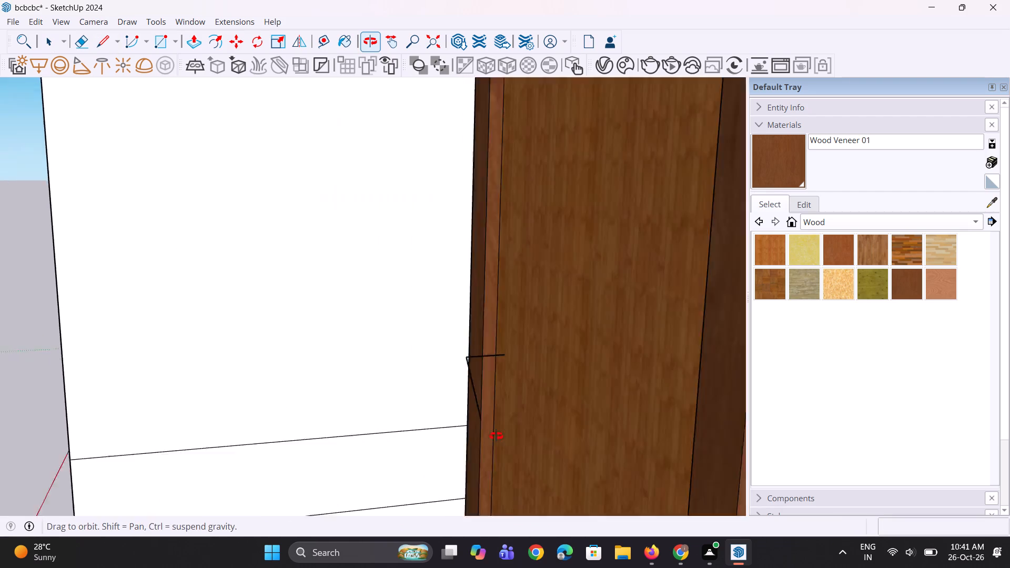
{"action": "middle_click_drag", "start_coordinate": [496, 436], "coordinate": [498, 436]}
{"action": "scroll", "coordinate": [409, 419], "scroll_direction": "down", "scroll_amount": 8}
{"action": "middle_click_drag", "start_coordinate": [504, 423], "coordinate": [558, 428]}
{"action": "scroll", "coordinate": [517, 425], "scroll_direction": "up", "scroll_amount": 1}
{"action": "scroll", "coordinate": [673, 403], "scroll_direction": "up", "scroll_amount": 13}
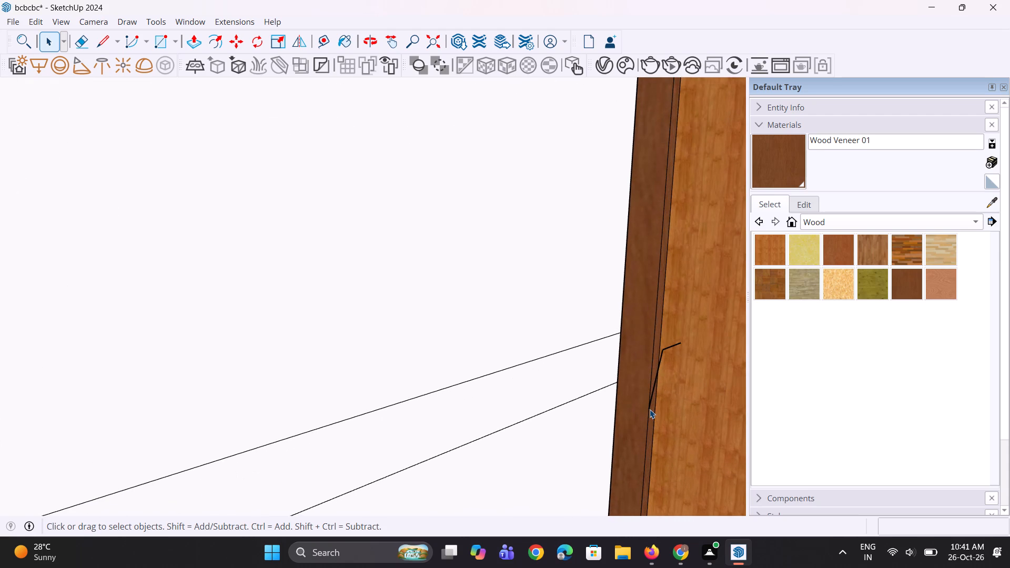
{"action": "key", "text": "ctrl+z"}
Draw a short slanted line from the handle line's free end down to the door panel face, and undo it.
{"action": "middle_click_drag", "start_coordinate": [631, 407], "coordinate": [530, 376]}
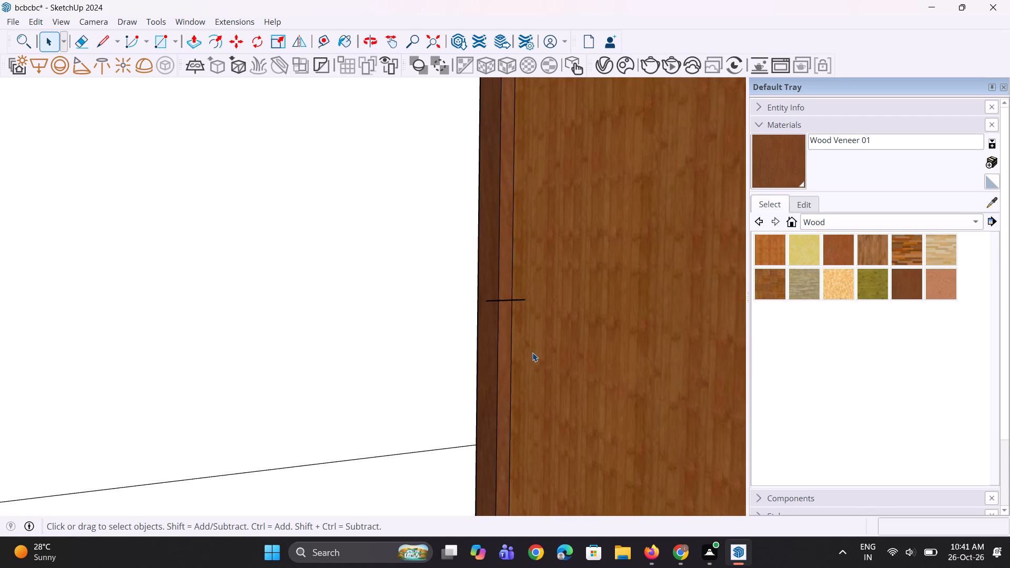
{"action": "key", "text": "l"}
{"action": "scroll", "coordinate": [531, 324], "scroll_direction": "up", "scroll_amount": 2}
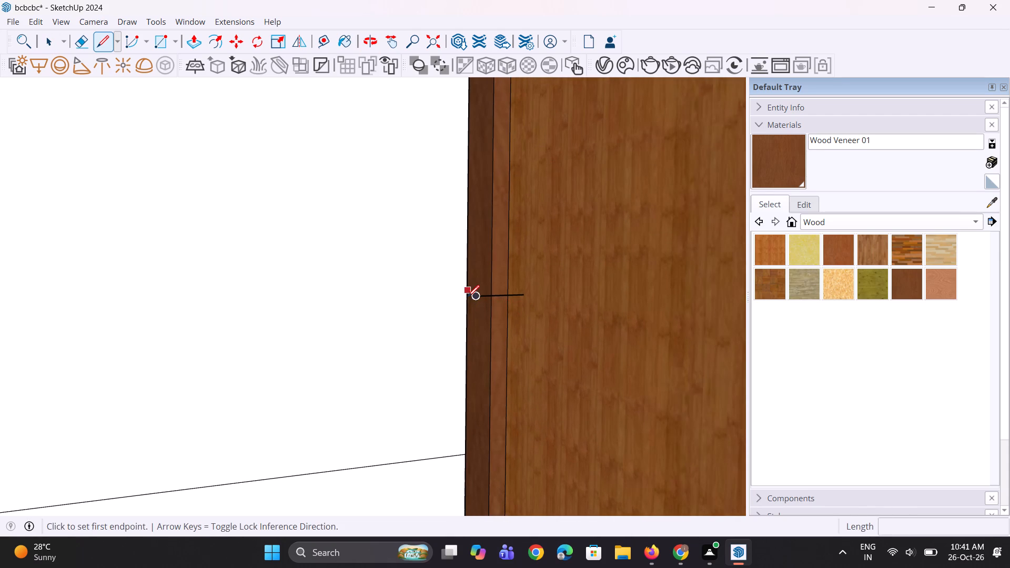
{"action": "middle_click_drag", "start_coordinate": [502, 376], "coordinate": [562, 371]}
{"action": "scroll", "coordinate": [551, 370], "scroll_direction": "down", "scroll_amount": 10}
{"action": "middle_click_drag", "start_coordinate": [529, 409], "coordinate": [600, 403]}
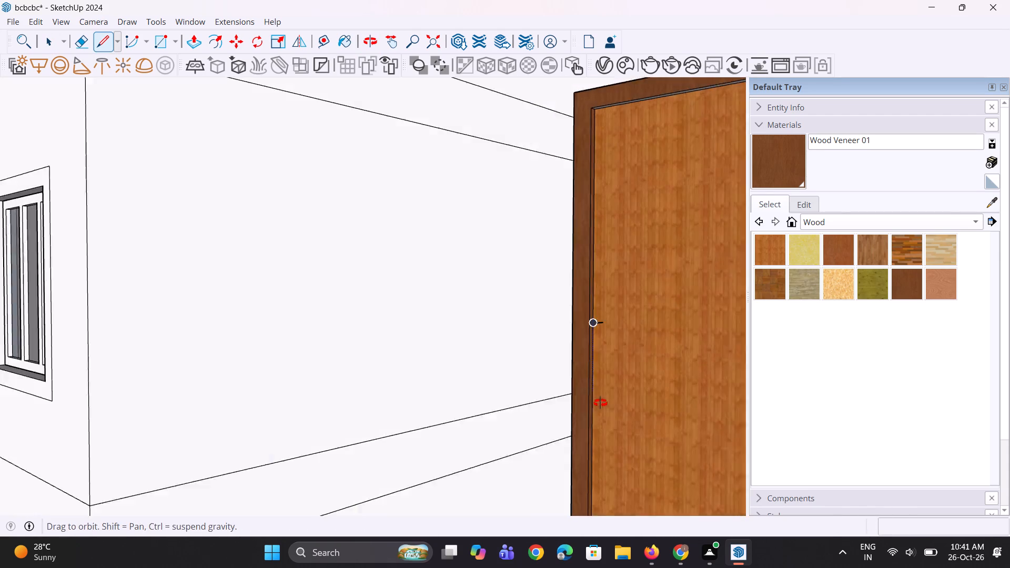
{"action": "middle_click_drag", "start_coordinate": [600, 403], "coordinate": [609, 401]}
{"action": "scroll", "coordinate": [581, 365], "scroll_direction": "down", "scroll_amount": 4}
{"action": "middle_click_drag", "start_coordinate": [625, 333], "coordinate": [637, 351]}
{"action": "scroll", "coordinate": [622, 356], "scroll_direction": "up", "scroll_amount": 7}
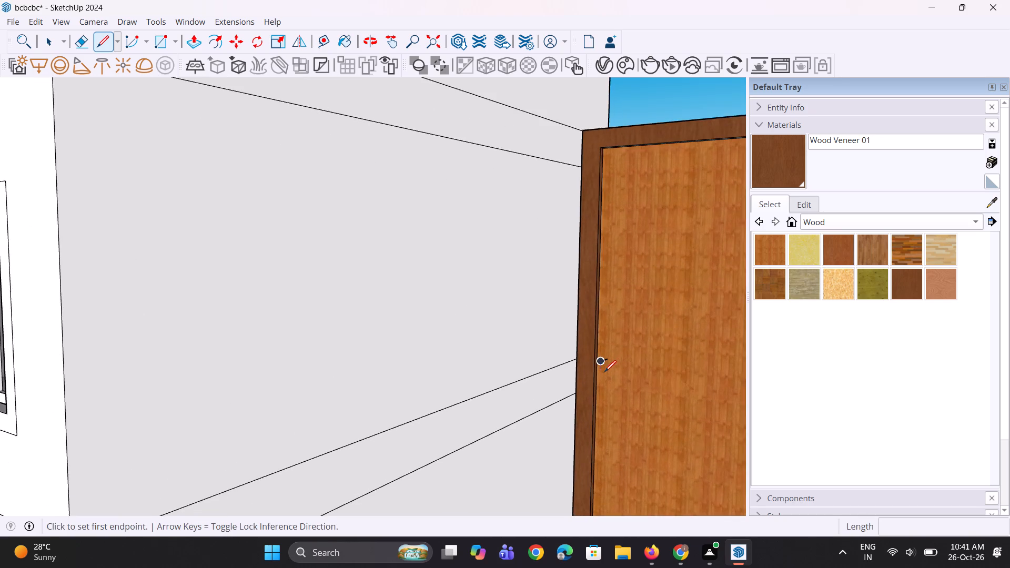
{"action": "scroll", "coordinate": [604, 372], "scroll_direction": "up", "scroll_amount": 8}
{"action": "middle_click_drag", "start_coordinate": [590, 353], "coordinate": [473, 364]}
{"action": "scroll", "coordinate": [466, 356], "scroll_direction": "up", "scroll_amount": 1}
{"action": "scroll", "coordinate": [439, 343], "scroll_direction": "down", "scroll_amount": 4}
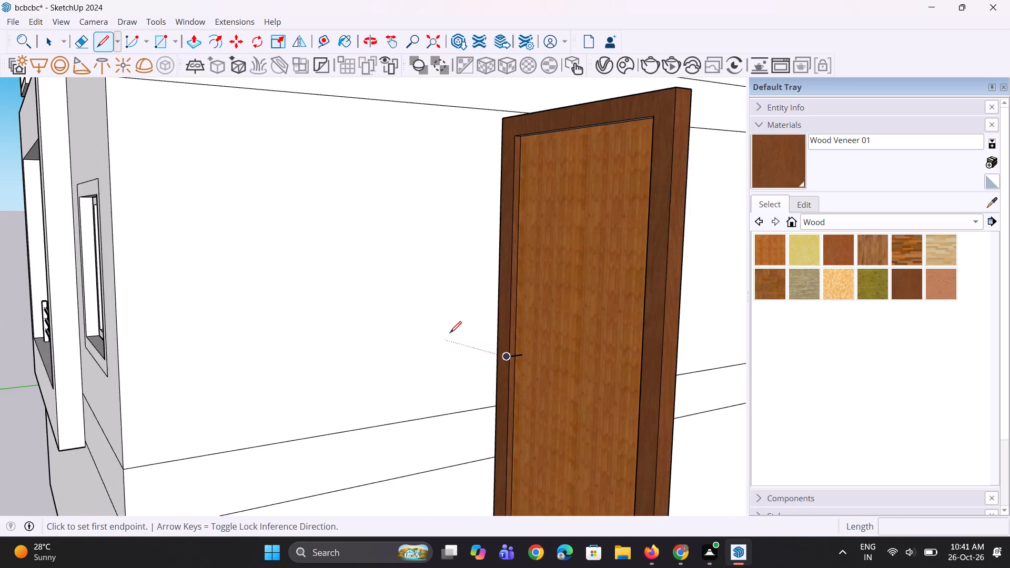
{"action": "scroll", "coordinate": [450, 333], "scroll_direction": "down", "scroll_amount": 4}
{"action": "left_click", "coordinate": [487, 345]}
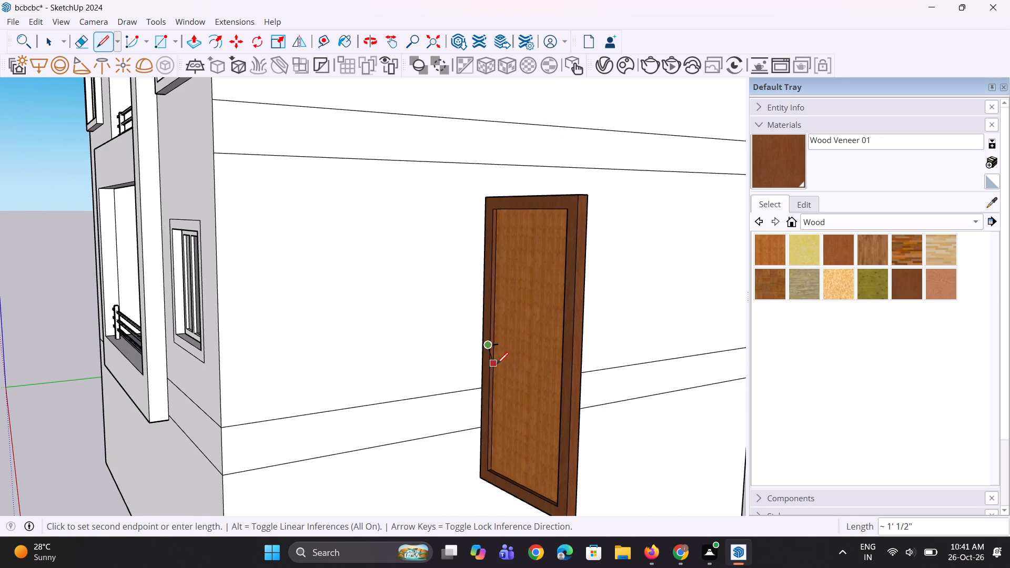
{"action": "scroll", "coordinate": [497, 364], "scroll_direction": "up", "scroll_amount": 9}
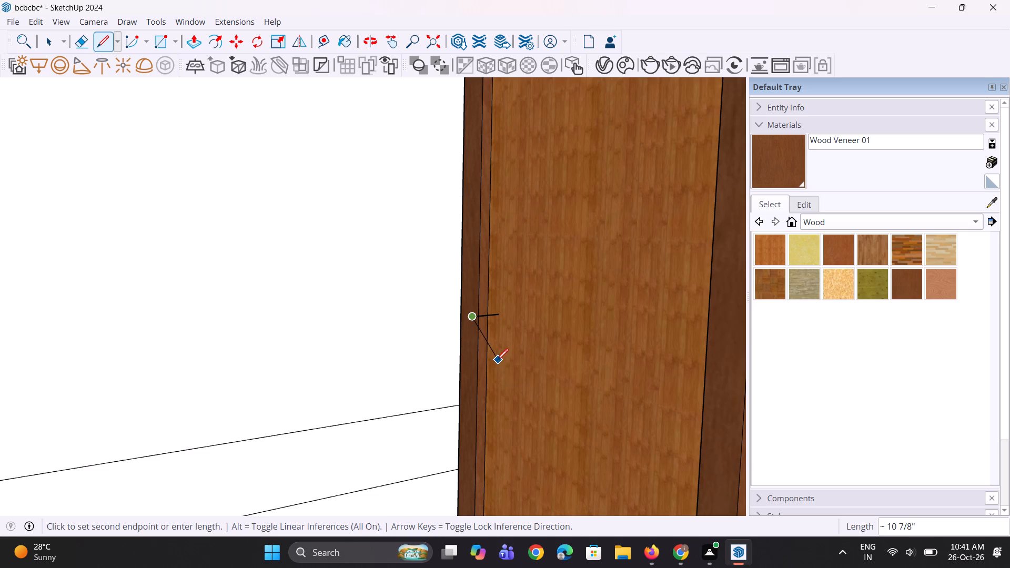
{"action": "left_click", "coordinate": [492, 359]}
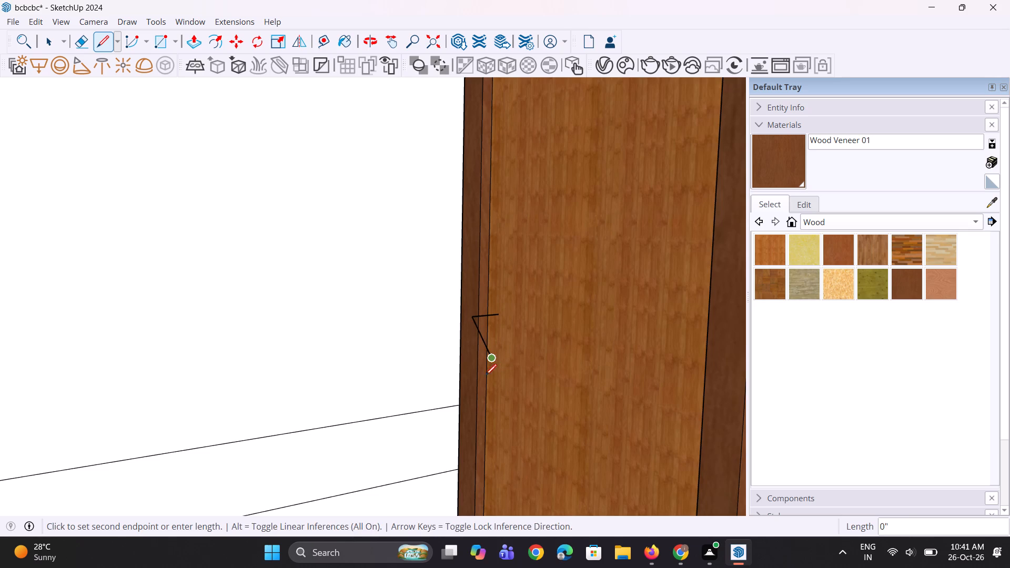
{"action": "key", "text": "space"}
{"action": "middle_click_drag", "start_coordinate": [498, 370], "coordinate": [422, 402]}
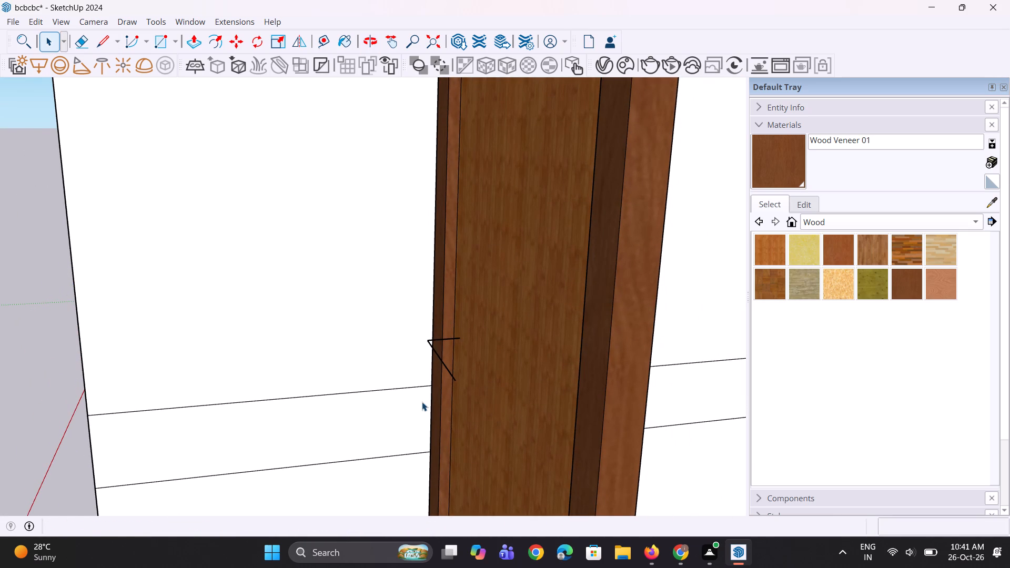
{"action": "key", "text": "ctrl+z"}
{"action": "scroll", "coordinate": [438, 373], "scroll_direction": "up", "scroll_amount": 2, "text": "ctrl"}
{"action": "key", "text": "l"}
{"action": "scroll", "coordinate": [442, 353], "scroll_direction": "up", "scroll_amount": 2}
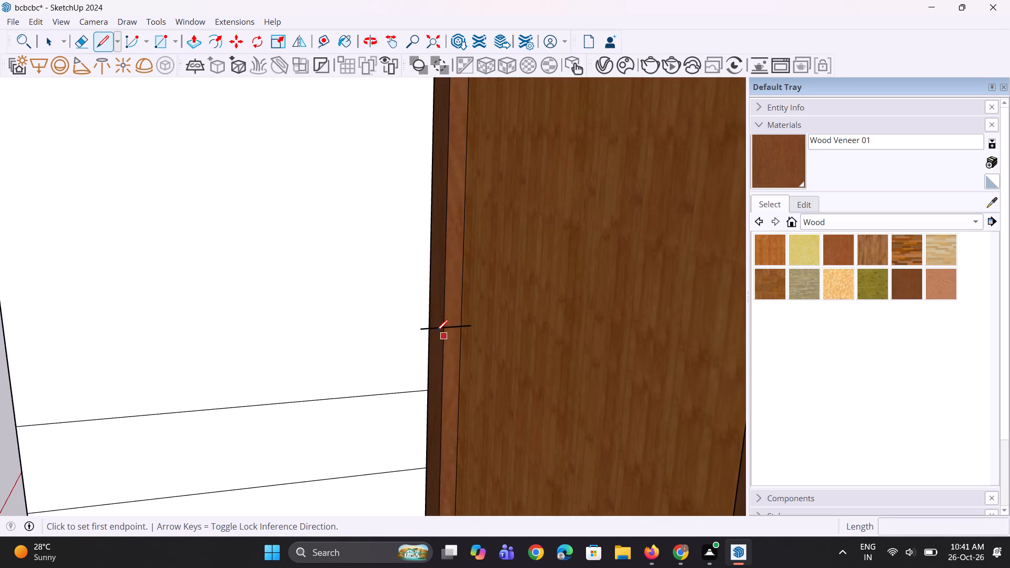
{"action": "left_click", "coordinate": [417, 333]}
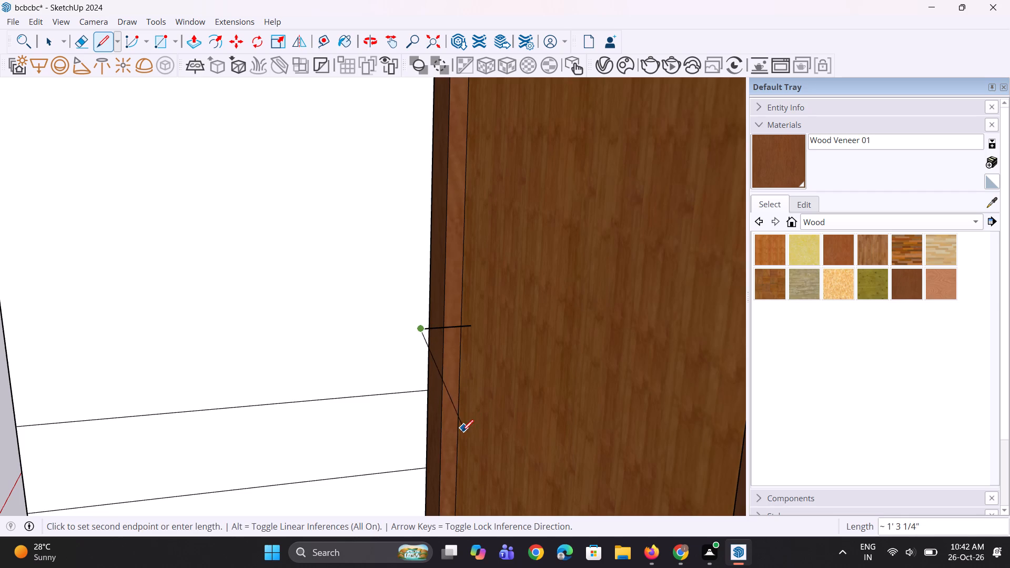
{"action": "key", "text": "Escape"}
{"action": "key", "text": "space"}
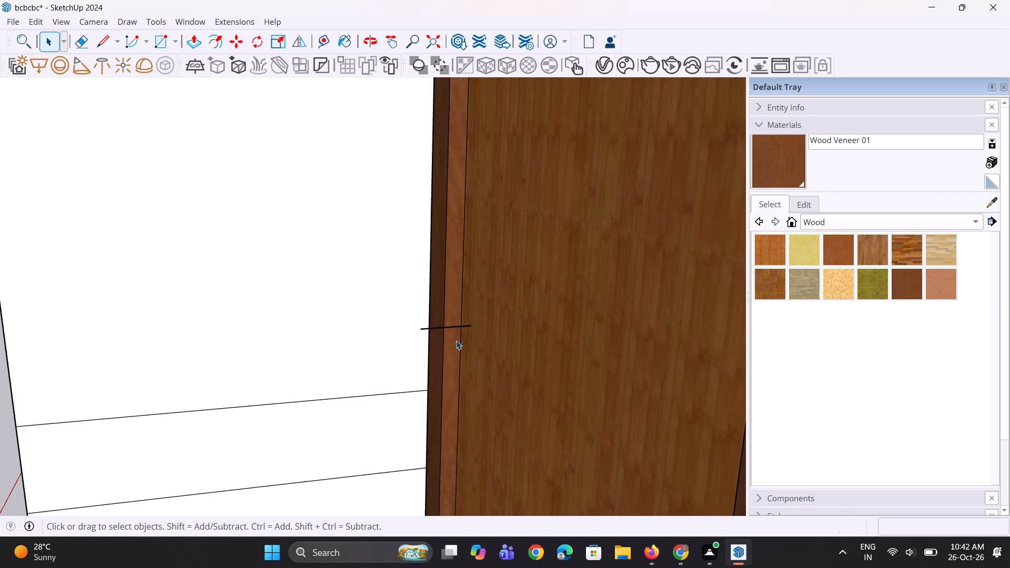
Copy the short handle line about 10 1/16" diagonally down and inward across the door panel.
{"action": "left_click", "coordinate": [459, 326]}
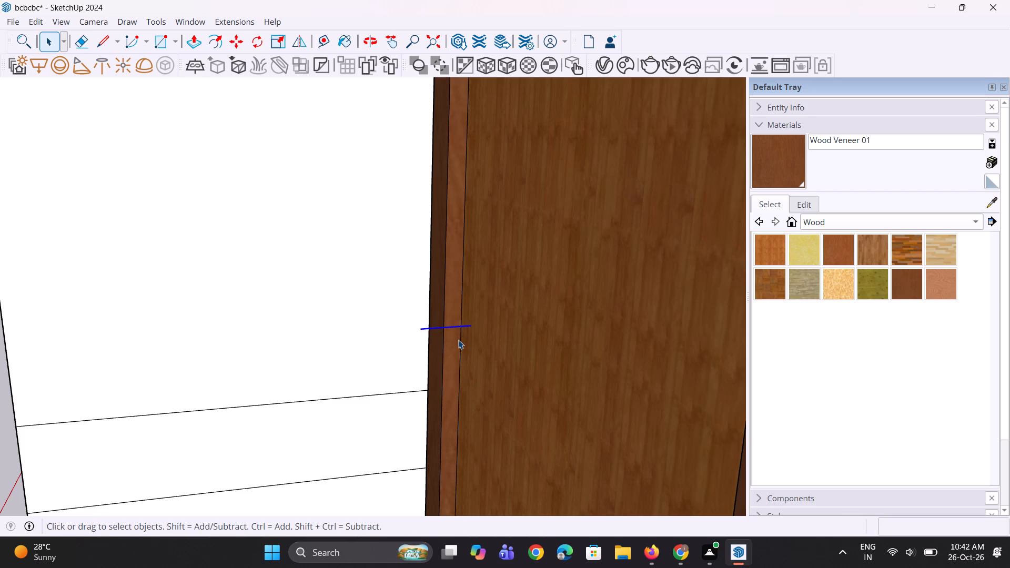
{"action": "key", "text": "m"}
{"action": "left_click_drag", "start_coordinate": [472, 328], "coordinate": [469, 338]}
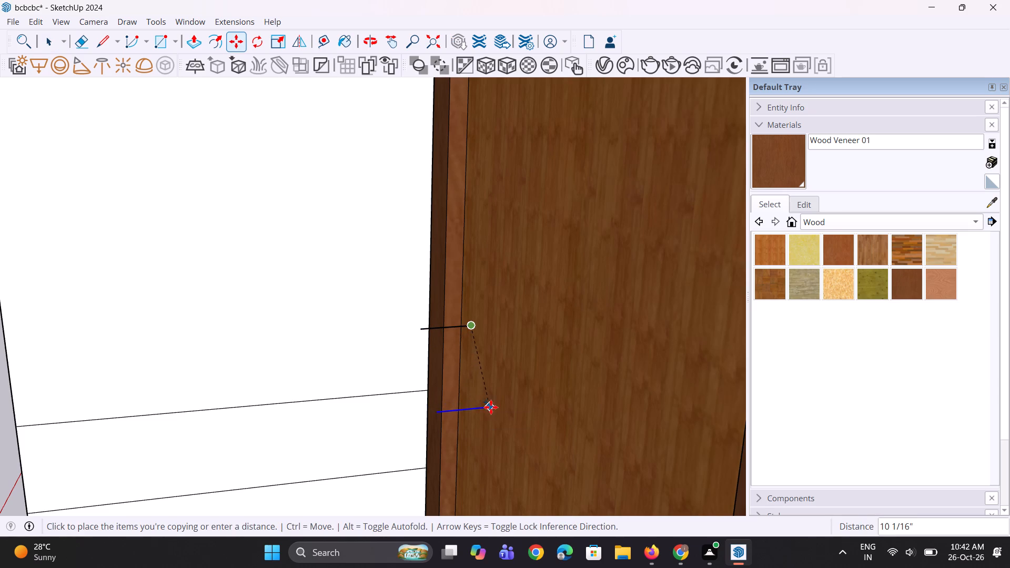
{"action": "left_click", "coordinate": [491, 407]}
{"action": "middle_click_drag", "start_coordinate": [514, 420], "coordinate": [650, 433]}
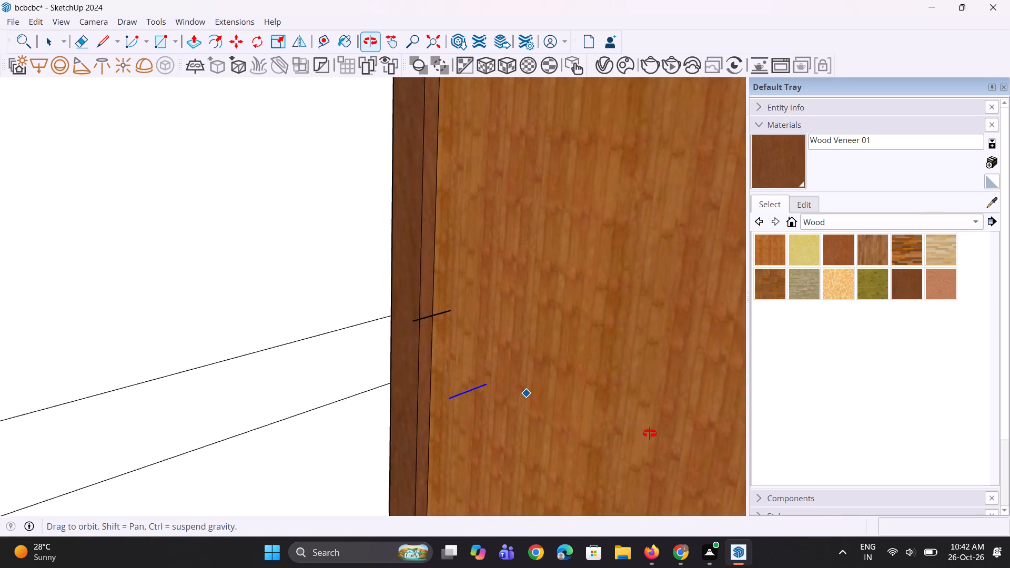
{"action": "middle_click_drag", "start_coordinate": [650, 433], "coordinate": [653, 431]}
Draw a slanted line joining the original handle line's free end to the free end of its lower copy.
{"action": "key", "text": "l"}
{"action": "scroll", "coordinate": [570, 382], "scroll_direction": "up", "scroll_amount": 2}
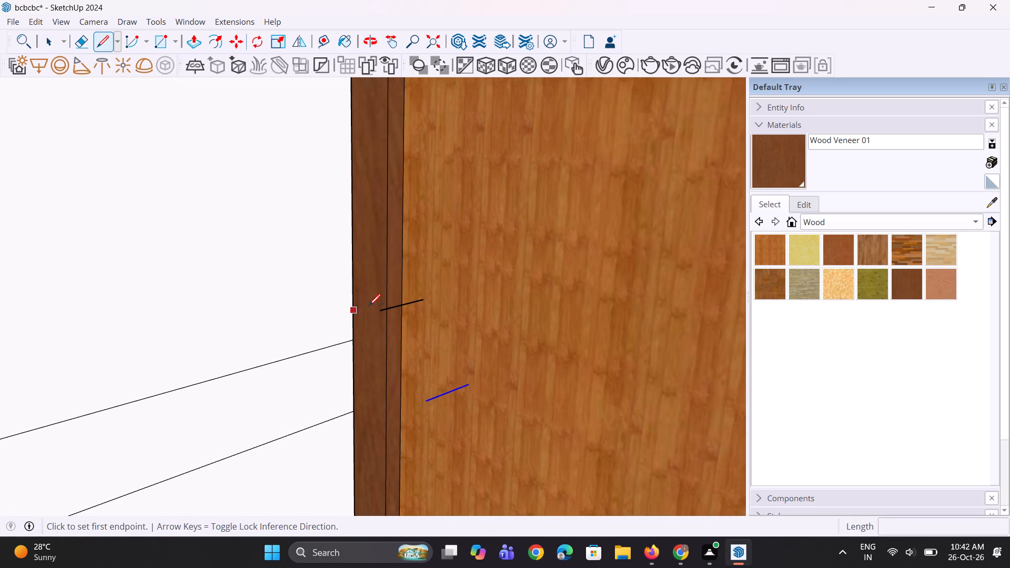
{"action": "left_click_drag", "start_coordinate": [381, 308], "coordinate": [383, 315]}
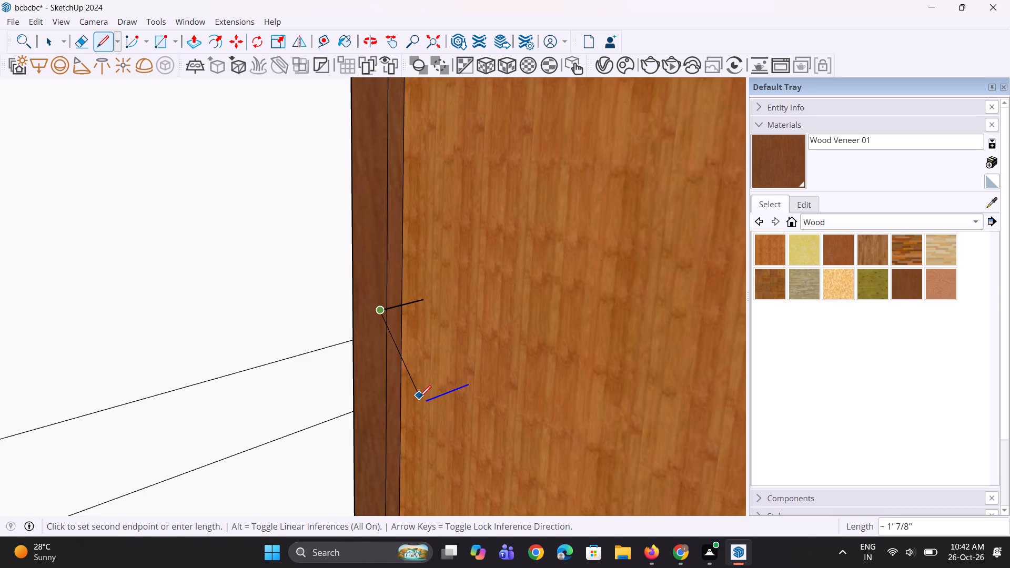
{"action": "left_click", "coordinate": [428, 405]}
{"action": "key", "text": "space"}
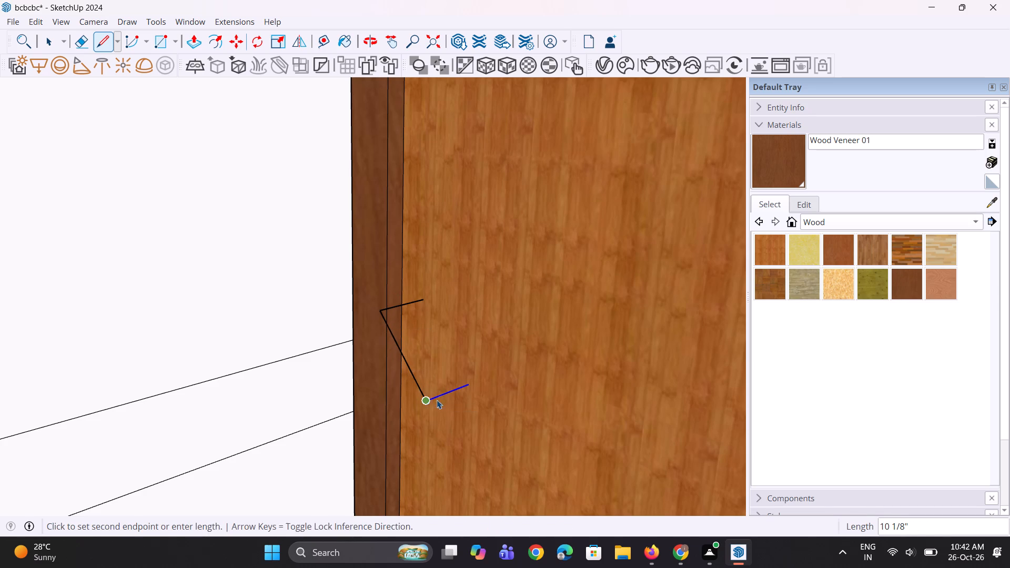
Delete the copied lower handle line, keeping the slanted line.
{"action": "left_click", "coordinate": [443, 394]}
{"action": "key", "text": "Delete"}
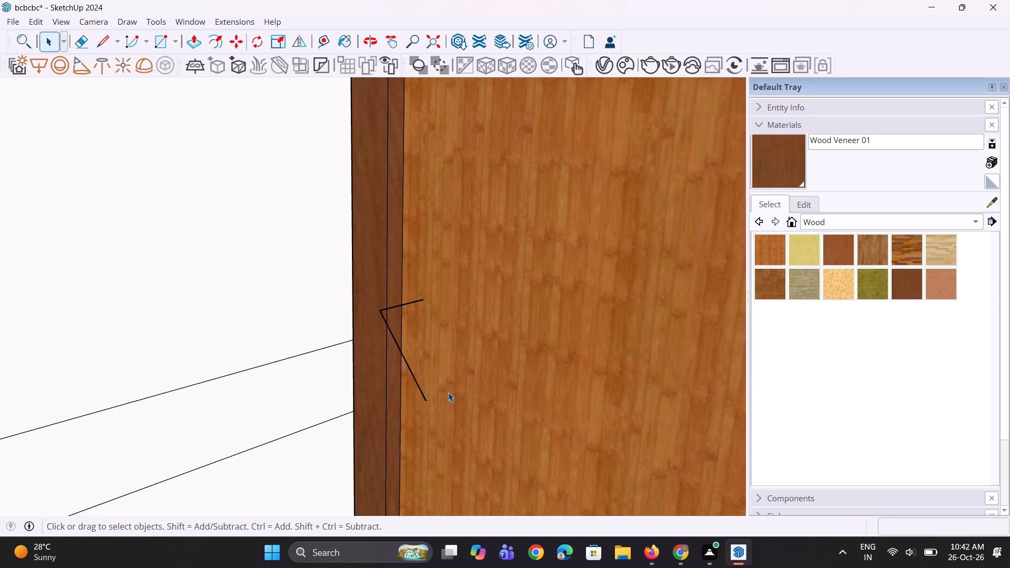
Draw a small horizontal rectangle on the door panel around the point where the short handle line meets it.
{"action": "scroll", "coordinate": [371, 374], "scroll_direction": "down", "scroll_amount": 4}
{"action": "middle_click_drag", "start_coordinate": [408, 384], "coordinate": [466, 384]}
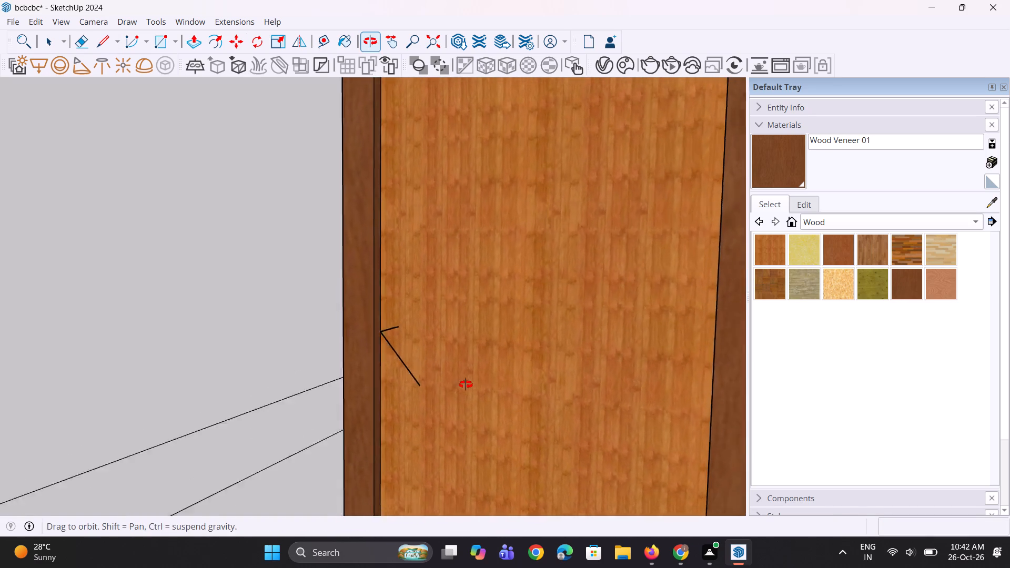
{"action": "middle_click_drag", "start_coordinate": [466, 384], "coordinate": [519, 432]}
{"action": "key", "text": "r"}
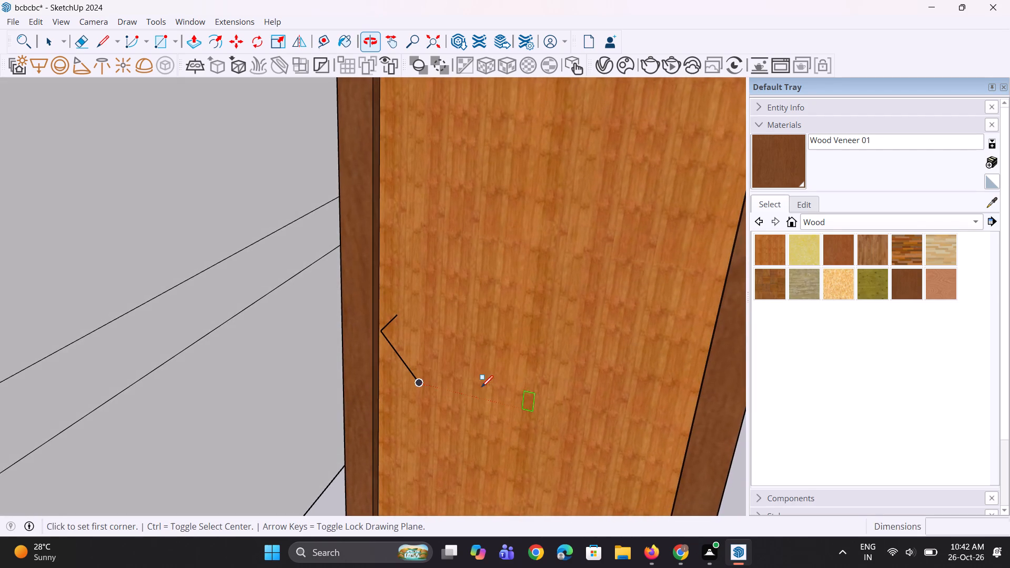
{"action": "scroll", "coordinate": [452, 358], "scroll_direction": "up", "scroll_amount": 3}
{"action": "scroll", "coordinate": [396, 301], "scroll_direction": "up", "scroll_amount": 5}
{"action": "left_click", "coordinate": [351, 300]}
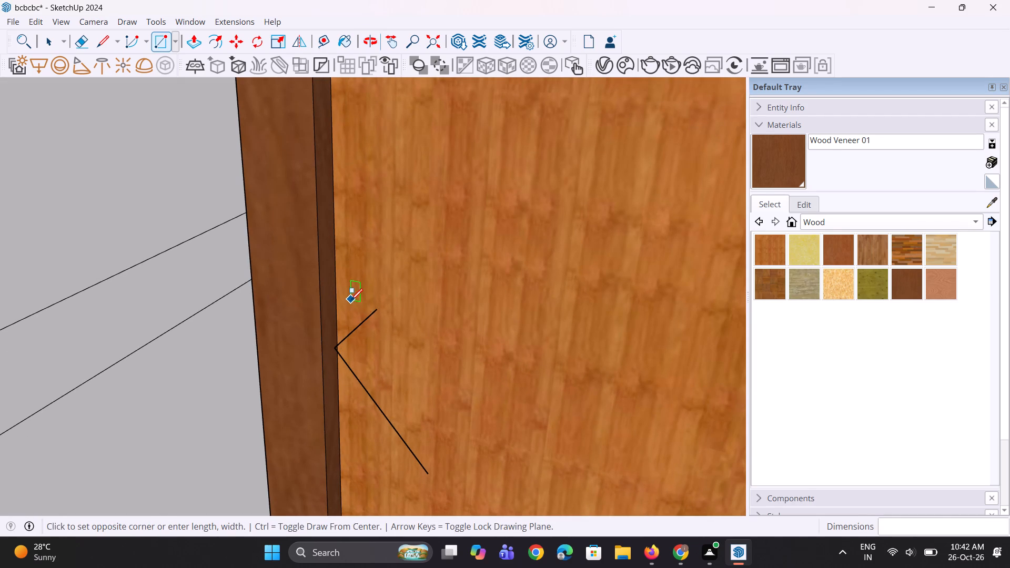
{"action": "left_click", "coordinate": [401, 329]}
{"action": "middle_click_drag", "start_coordinate": [398, 344], "coordinate": [437, 329]}
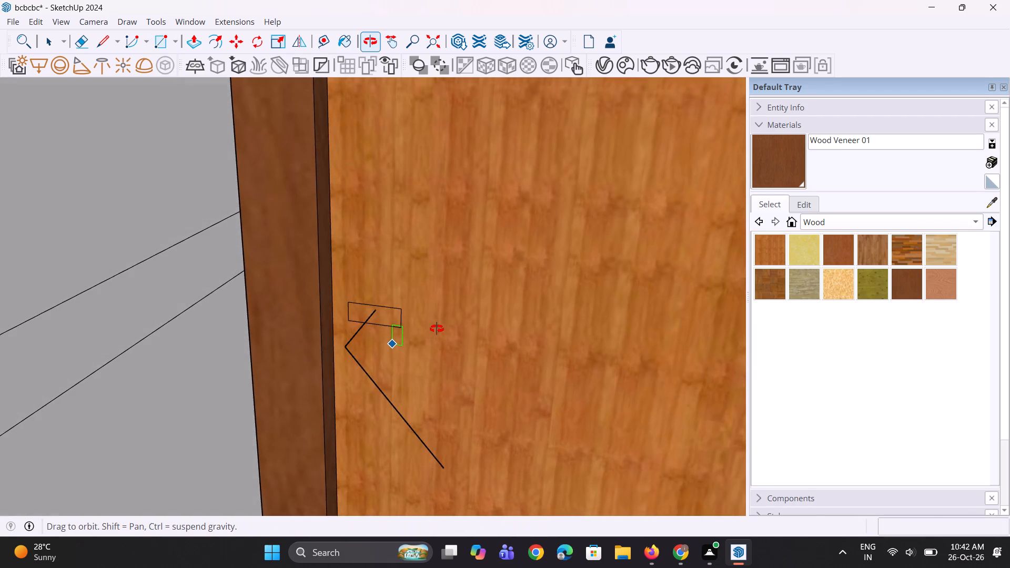
Move the top edge of the small handle rectangle on the door panel up about 11/16".
{"action": "middle_click_drag", "start_coordinate": [437, 329], "coordinate": [438, 328]}
{"action": "key", "text": "space"}
{"action": "key", "text": "space"}
{"action": "scroll", "coordinate": [389, 327], "scroll_direction": "up", "scroll_amount": 2}
{"action": "left_click", "coordinate": [391, 305]}
{"action": "scroll", "coordinate": [395, 305], "scroll_direction": "up", "scroll_amount": 2}
{"action": "key", "text": "m"}
{"action": "scroll", "coordinate": [398, 305], "scroll_direction": "up", "scroll_amount": 1}
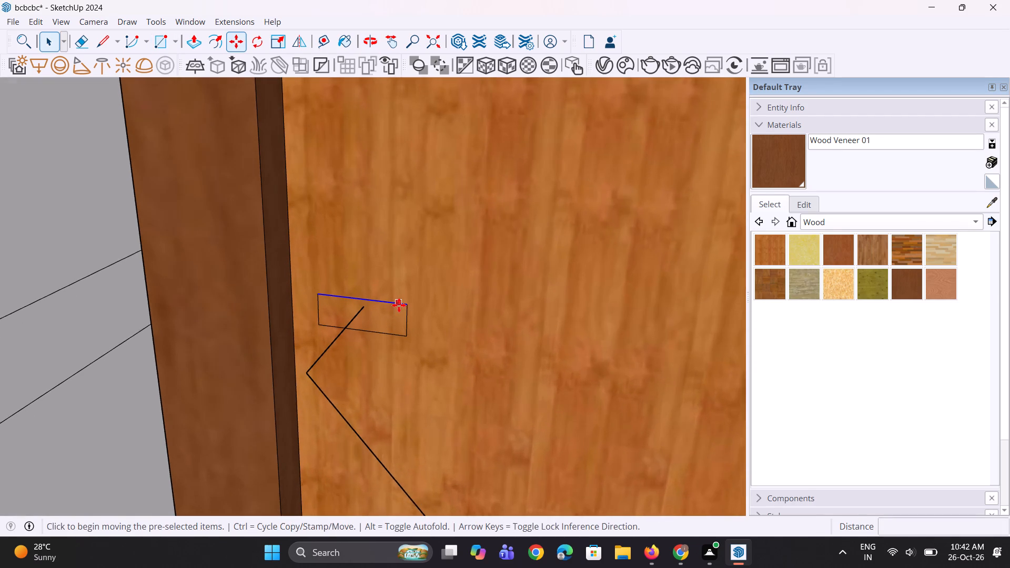
{"action": "scroll", "coordinate": [399, 305], "scroll_direction": "up", "scroll_amount": 2}
{"action": "left_click", "coordinate": [409, 307]}
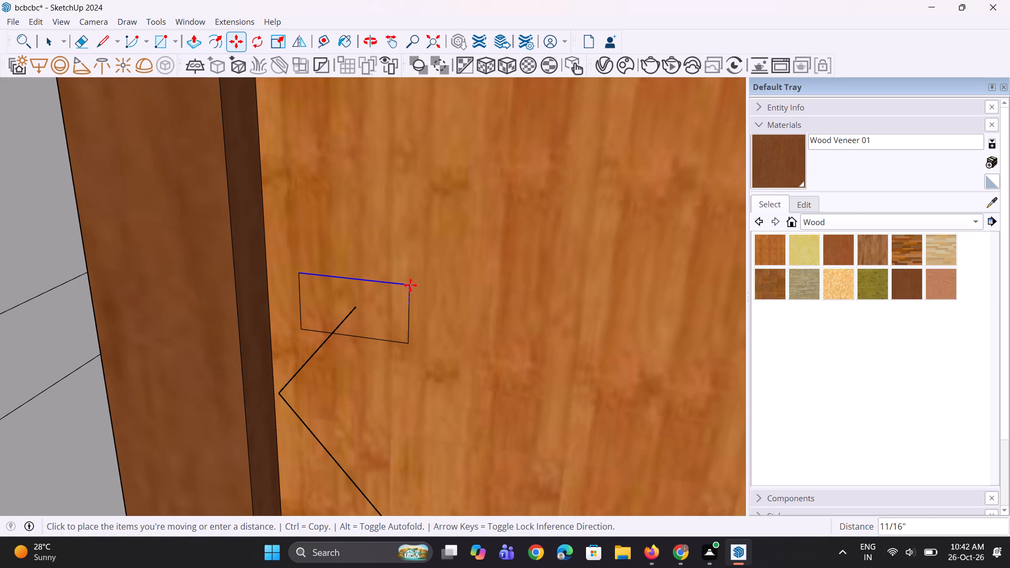
{"action": "left_click", "coordinate": [410, 285]}
{"action": "key", "text": "space"}
{"action": "key", "text": "space"}
Move the bottom edge of the handle rectangle slightly downward to make it taller.
{"action": "left_click", "coordinate": [393, 344]}
{"action": "scroll", "coordinate": [395, 350], "scroll_direction": "up", "scroll_amount": 2}
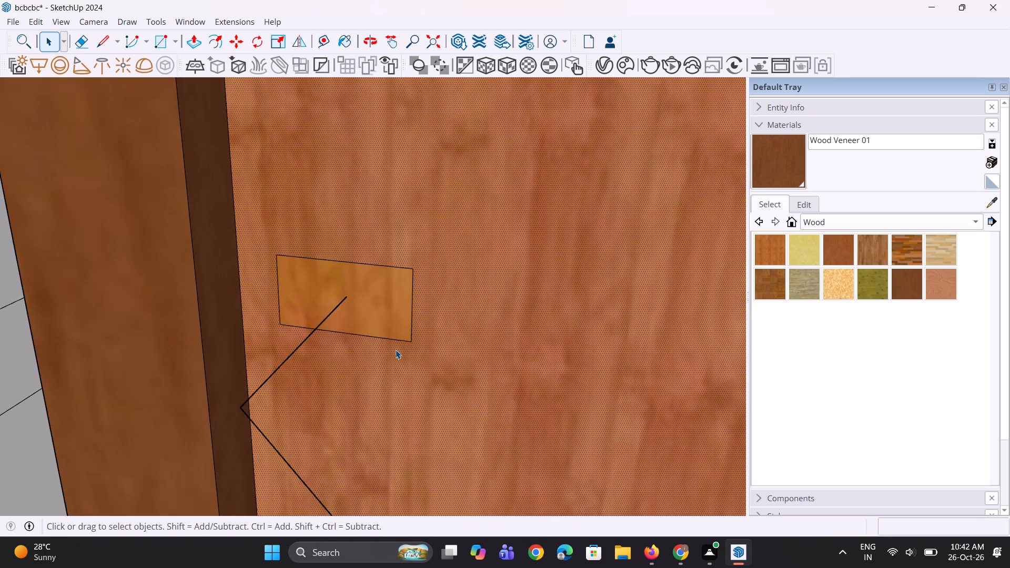
{"action": "left_click", "coordinate": [396, 342]}
{"action": "scroll", "coordinate": [399, 345], "scroll_direction": "up", "scroll_amount": 2}
{"action": "key", "text": "m"}
{"action": "scroll", "coordinate": [399, 345], "scroll_direction": "up", "scroll_amount": 2}
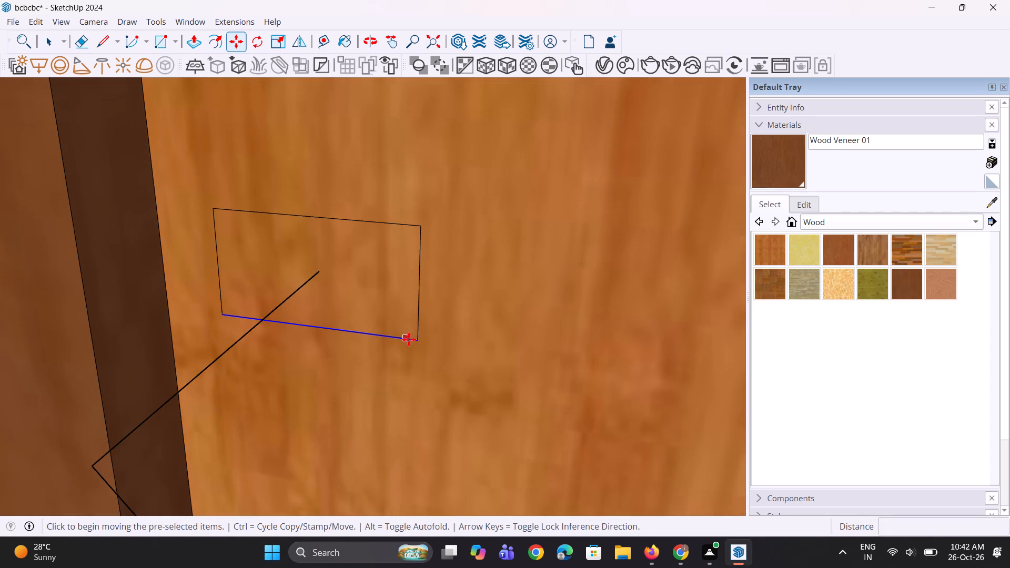
{"action": "left_click", "coordinate": [416, 342]}
{"action": "left_click", "coordinate": [417, 354]}
{"action": "key", "text": "space"}
{"action": "key", "text": "space"}
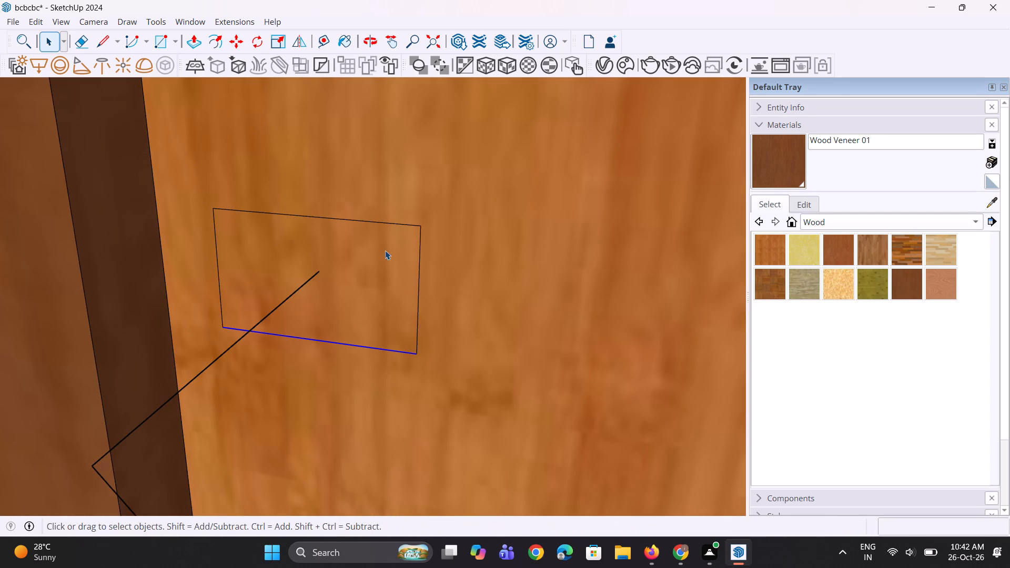
Move the top edge of the handle rectangle back down about 7/16".
{"action": "left_click", "coordinate": [392, 226]}
{"action": "scroll", "coordinate": [392, 226], "scroll_direction": "up", "scroll_amount": 1}
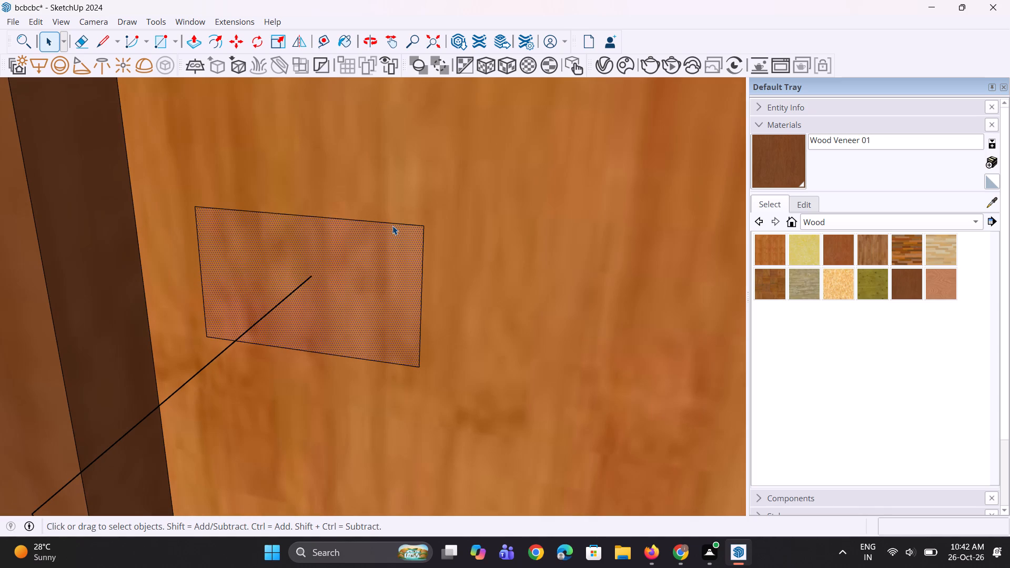
{"action": "left_click", "coordinate": [396, 222]}
{"action": "scroll", "coordinate": [403, 231], "scroll_direction": "up", "scroll_amount": 1}
{"action": "key", "text": "m"}
{"action": "scroll", "coordinate": [405, 231], "scroll_direction": "up", "scroll_amount": 1}
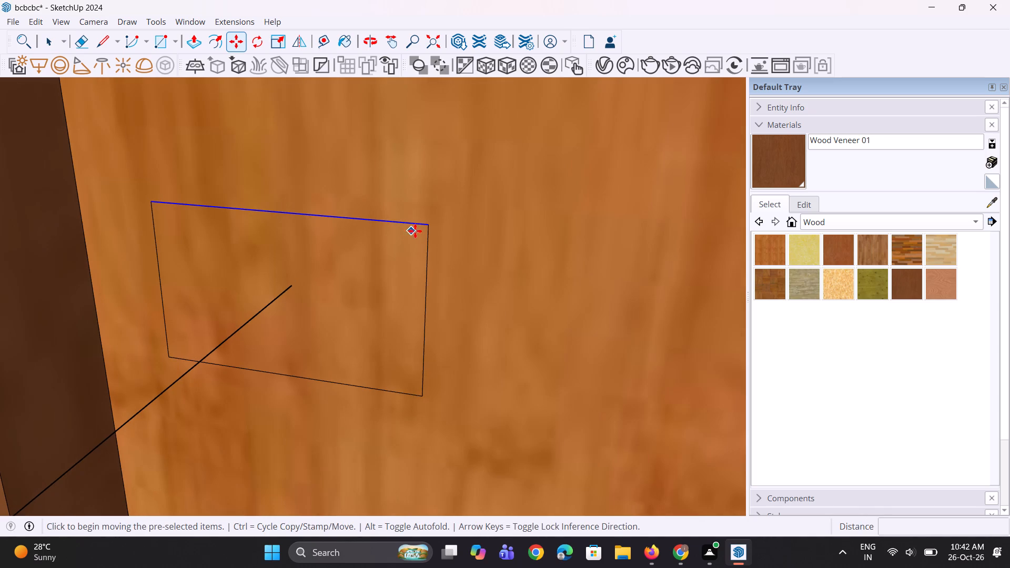
{"action": "left_click", "coordinate": [426, 227]}
{"action": "left_click", "coordinate": [427, 256]}
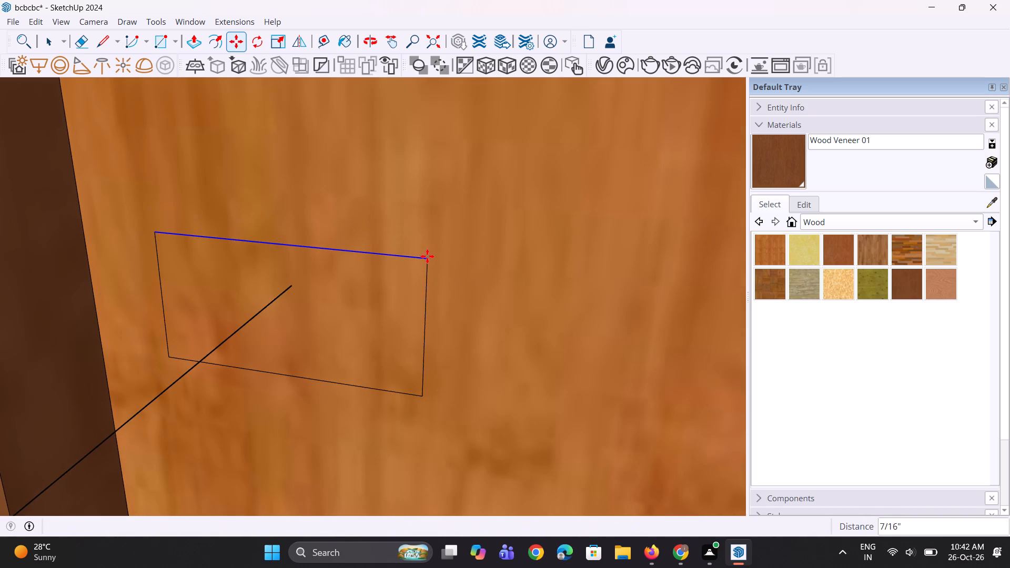
{"action": "key", "text": "space"}
{"action": "key", "text": "space"}
Move the right vertical edge of the handle rectangle inward about 7/16".
{"action": "left_click", "coordinate": [426, 300]}
{"action": "scroll", "coordinate": [425, 293], "scroll_direction": "up", "scroll_amount": 1}
{"action": "key", "text": "m"}
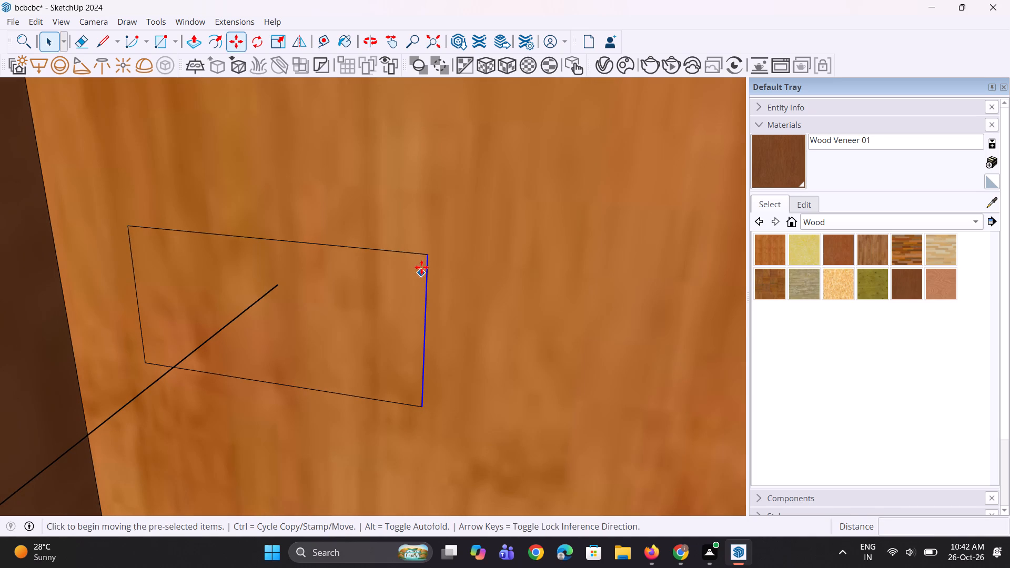
{"action": "left_click", "coordinate": [426, 255]}
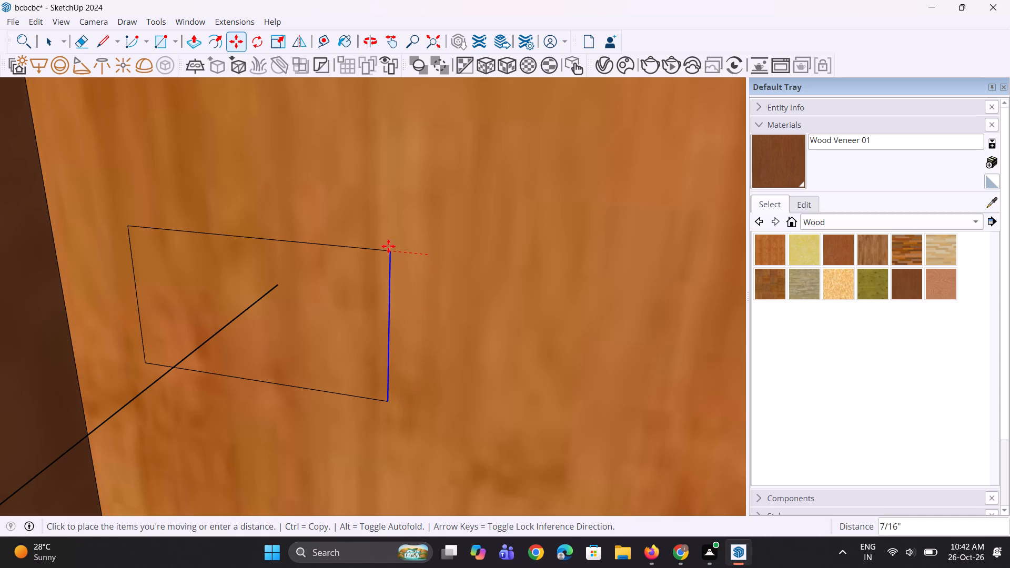
{"action": "left_click", "coordinate": [387, 246]}
{"action": "key", "text": "space"}
{"action": "key", "text": "space"}
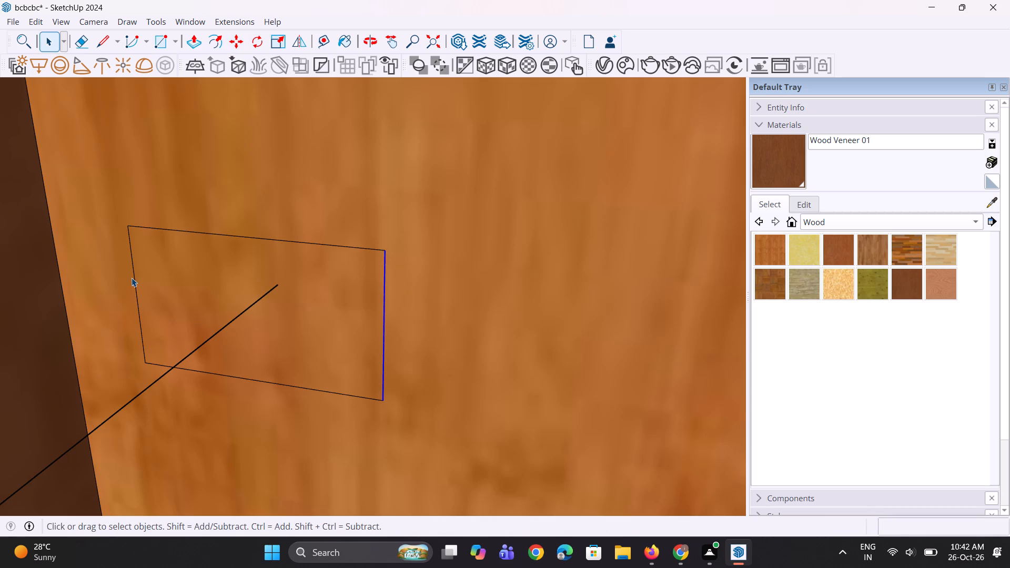
Move the left vertical edge of the handle rectangle inward, as far as the short handle line's apparent crossing.
{"action": "left_click", "coordinate": [133, 278]}
{"action": "scroll", "coordinate": [137, 250], "scroll_direction": "up", "scroll_amount": 1}
{"action": "key", "text": "m"}
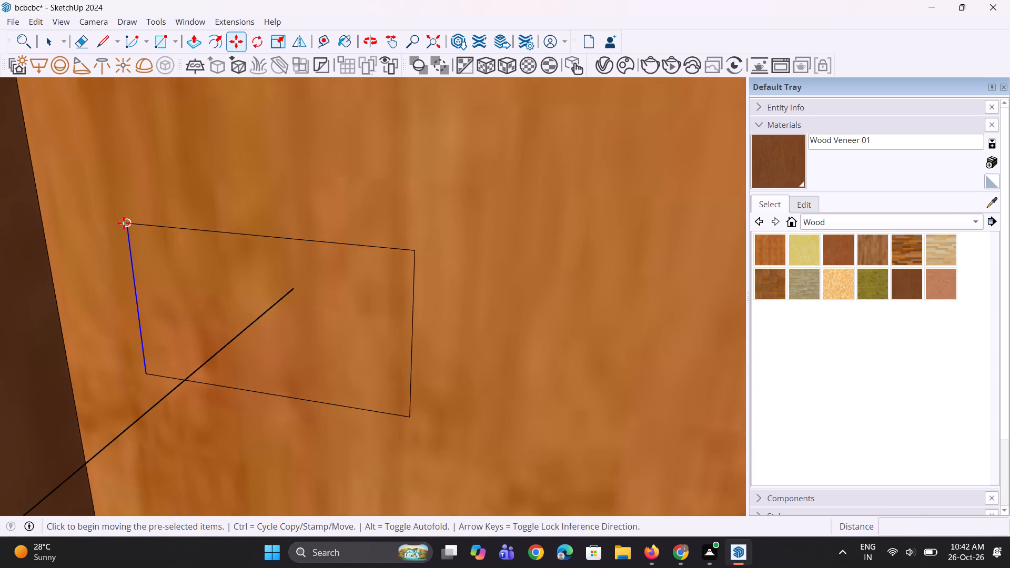
{"action": "left_click", "coordinate": [124, 223]}
{"action": "left_click", "coordinate": [164, 228]}
{"action": "key", "text": "space"}
{"action": "key", "text": "space"}
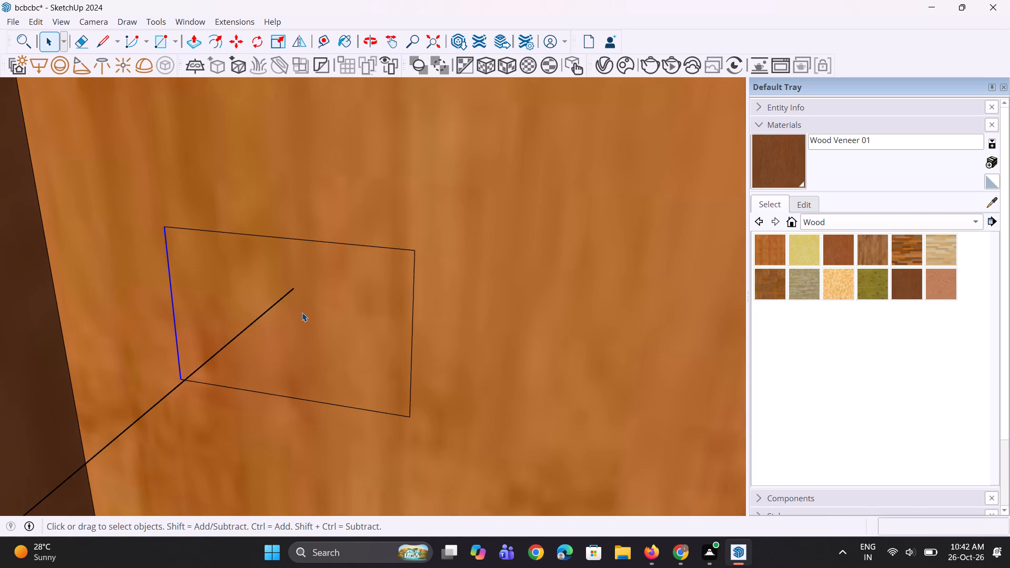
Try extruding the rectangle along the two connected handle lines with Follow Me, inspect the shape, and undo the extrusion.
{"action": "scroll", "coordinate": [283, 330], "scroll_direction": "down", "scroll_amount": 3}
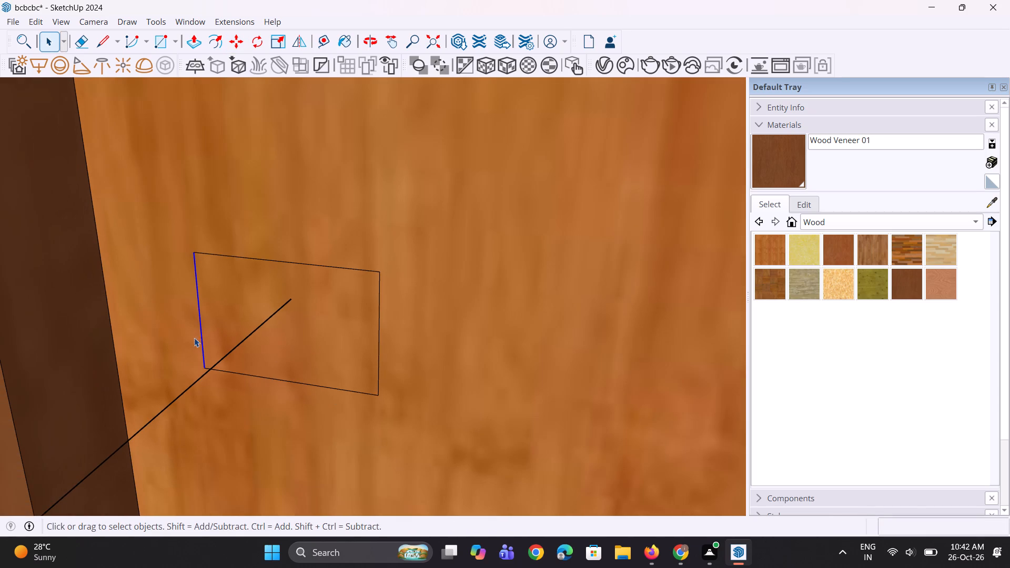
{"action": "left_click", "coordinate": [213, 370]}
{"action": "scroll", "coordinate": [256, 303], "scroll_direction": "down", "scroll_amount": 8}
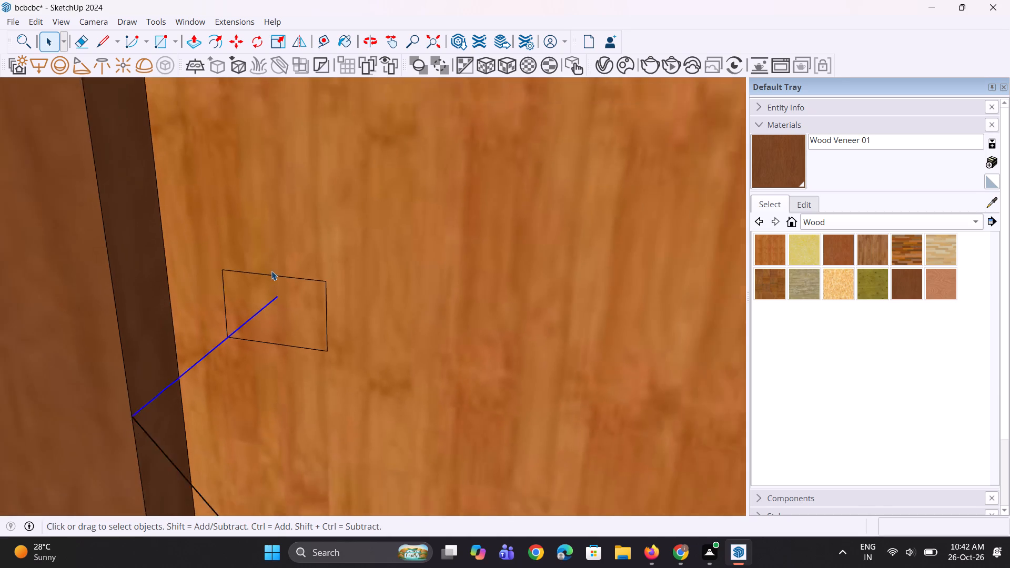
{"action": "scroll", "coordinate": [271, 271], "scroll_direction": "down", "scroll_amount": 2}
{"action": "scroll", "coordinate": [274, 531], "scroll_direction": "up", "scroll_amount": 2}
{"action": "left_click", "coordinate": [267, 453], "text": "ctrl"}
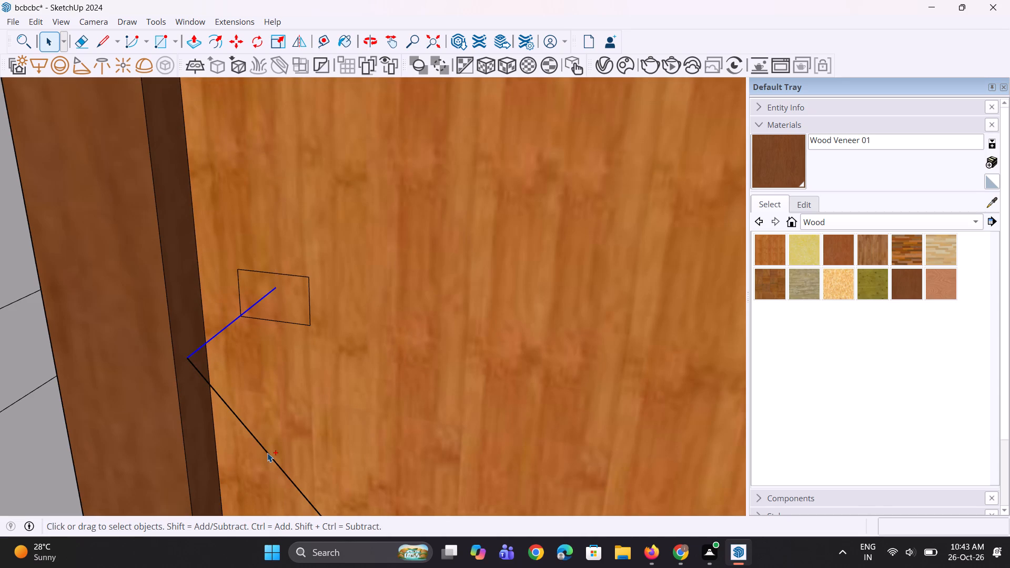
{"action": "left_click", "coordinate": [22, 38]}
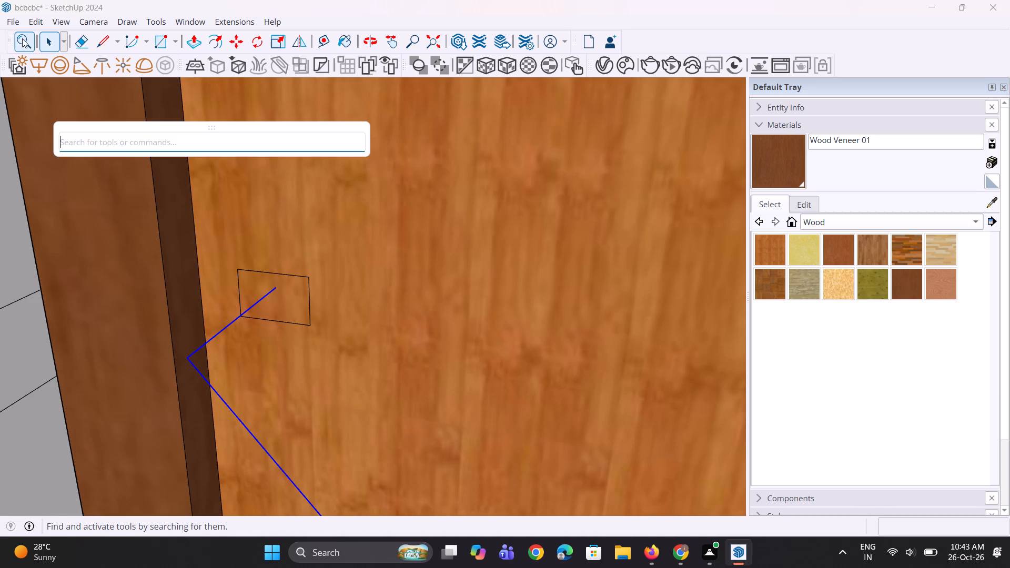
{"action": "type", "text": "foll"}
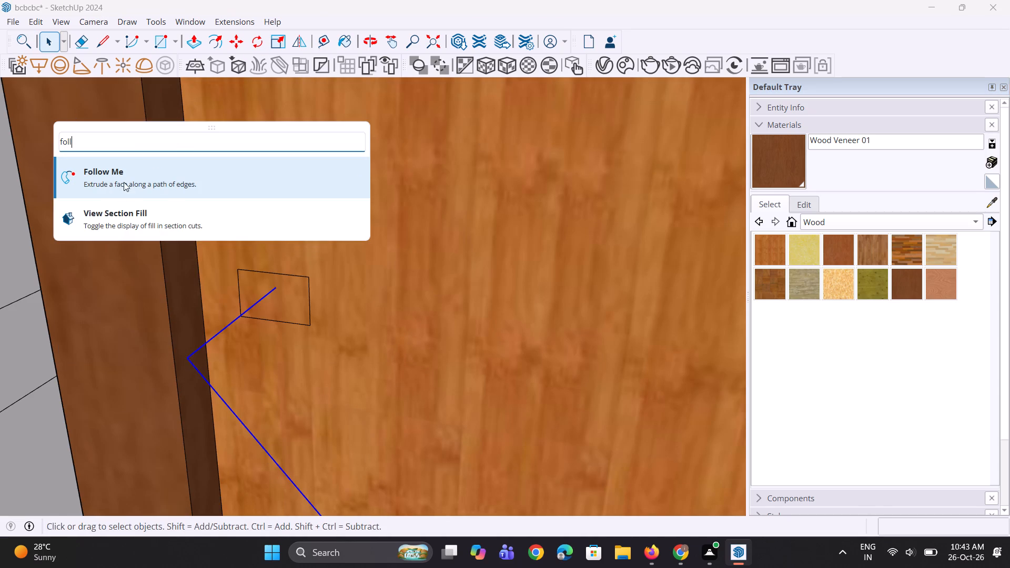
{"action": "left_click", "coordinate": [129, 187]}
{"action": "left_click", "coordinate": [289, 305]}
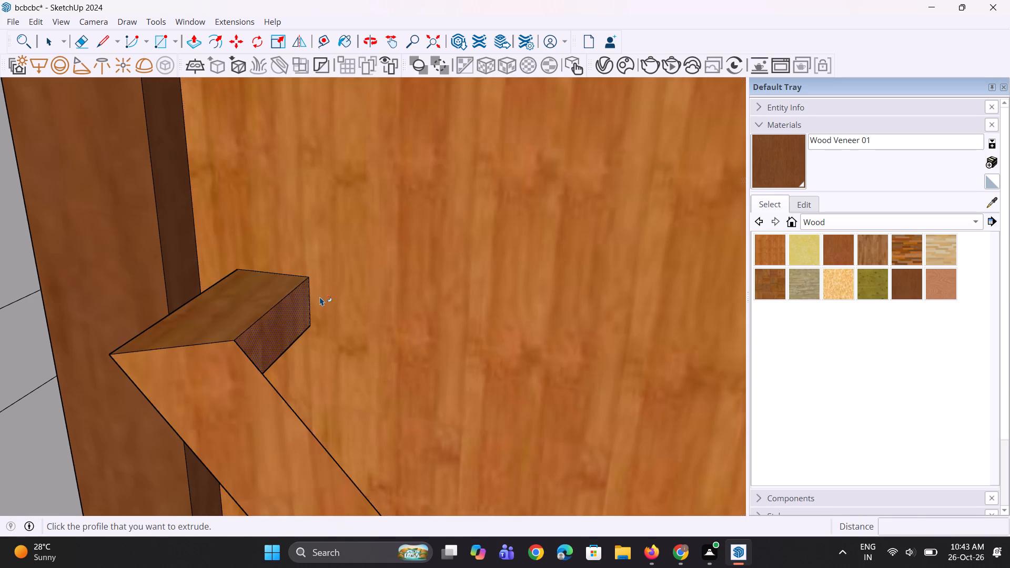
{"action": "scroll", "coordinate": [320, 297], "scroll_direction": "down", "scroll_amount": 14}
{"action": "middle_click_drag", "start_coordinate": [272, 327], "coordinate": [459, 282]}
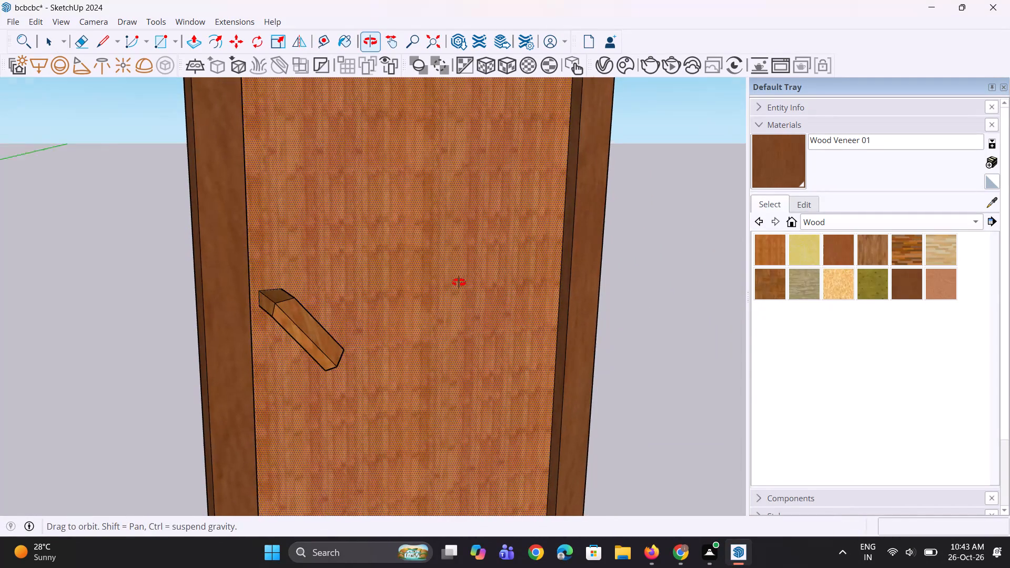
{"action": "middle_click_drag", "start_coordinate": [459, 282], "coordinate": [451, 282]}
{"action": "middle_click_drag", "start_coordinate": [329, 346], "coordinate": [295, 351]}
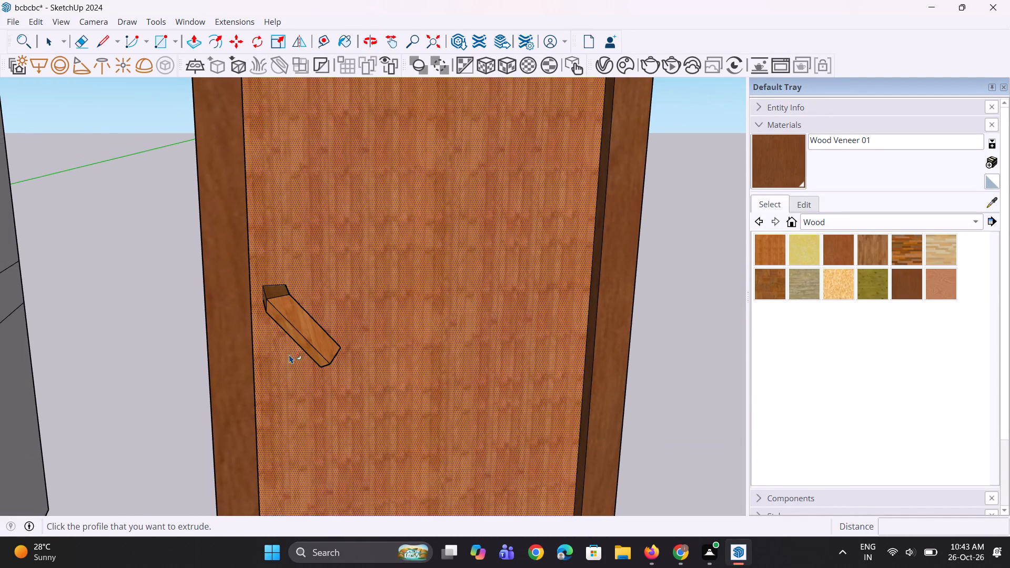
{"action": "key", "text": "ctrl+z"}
Move the left vertical edge of the handle rectangle inward about 13/16".
{"action": "key", "text": "v"}
{"action": "key", "text": "v"}
{"action": "scroll", "coordinate": [223, 283], "scroll_direction": "up", "scroll_amount": 2}
{"action": "key", "text": "space"}
{"action": "scroll", "coordinate": [268, 285], "scroll_direction": "up", "scroll_amount": 3}
{"action": "key", "text": "space"}
{"action": "key", "text": "space"}
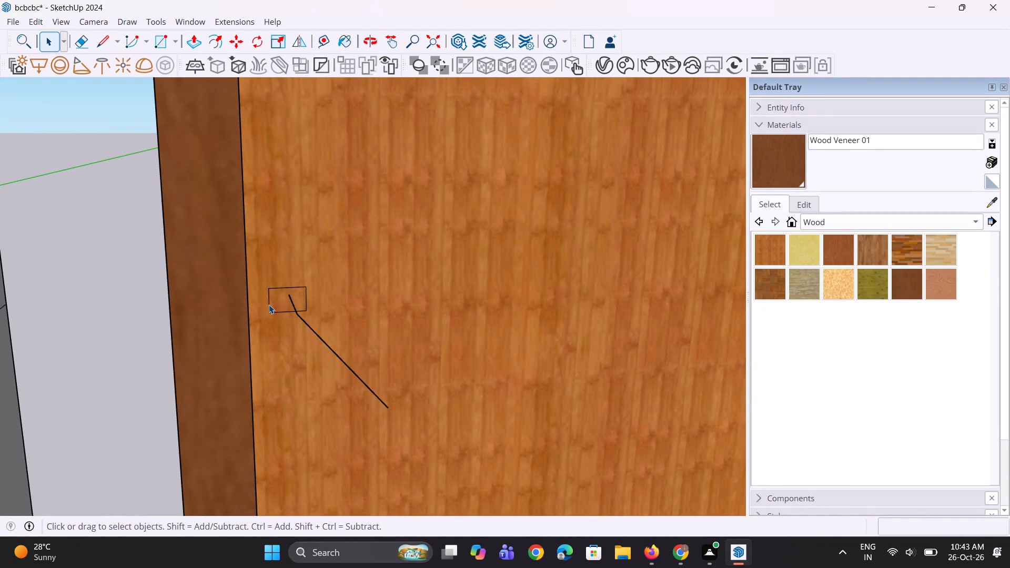
{"action": "left_click", "coordinate": [269, 305]}
{"action": "scroll", "coordinate": [268, 306], "scroll_direction": "up", "scroll_amount": 6}
{"action": "key", "text": "m"}
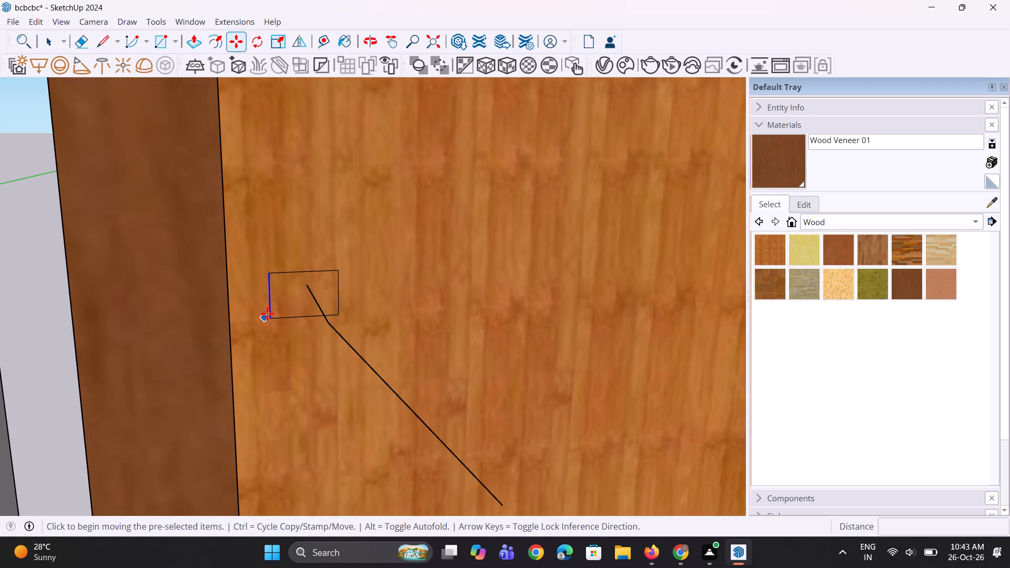
{"action": "left_click", "coordinate": [267, 315]}
{"action": "left_click", "coordinate": [289, 311]}
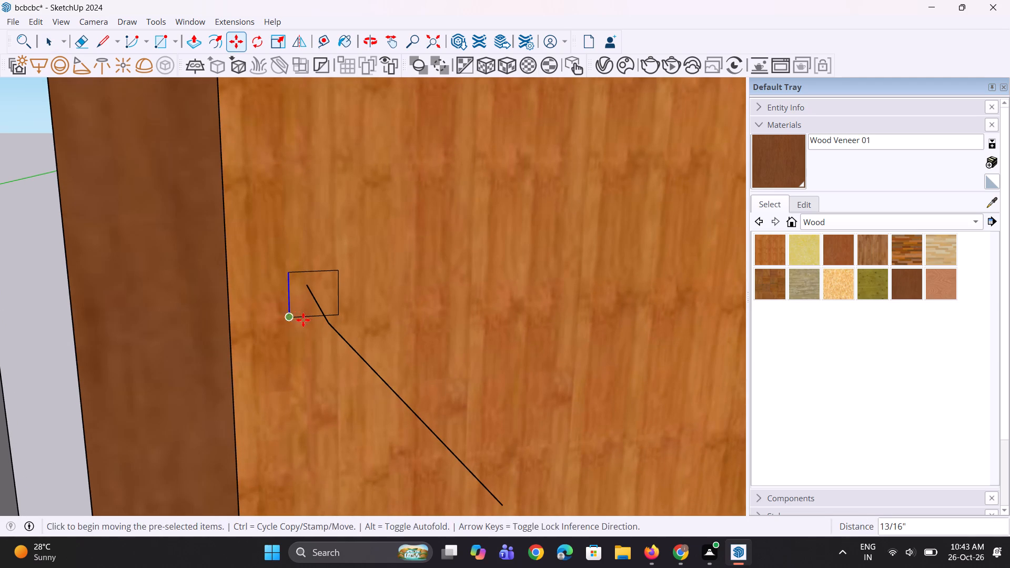
{"action": "middle_click_drag", "start_coordinate": [306, 320], "coordinate": [262, 315]}
{"action": "key", "text": "space"}
{"action": "key", "text": "space"}
Move the right vertical edge of the handle rectangle slightly inward to narrow the profile.
{"action": "scroll", "coordinate": [325, 299], "scroll_direction": "up", "scroll_amount": 2}
{"action": "left_click", "coordinate": [349, 292]}
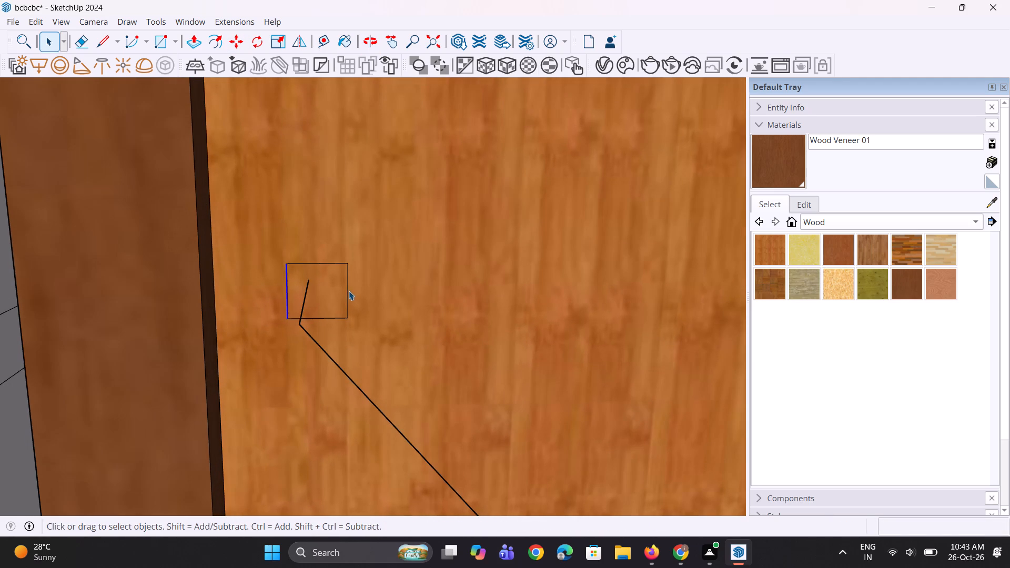
{"action": "key", "text": "m"}
{"action": "scroll", "coordinate": [348, 344], "scroll_direction": "up", "scroll_amount": 1}
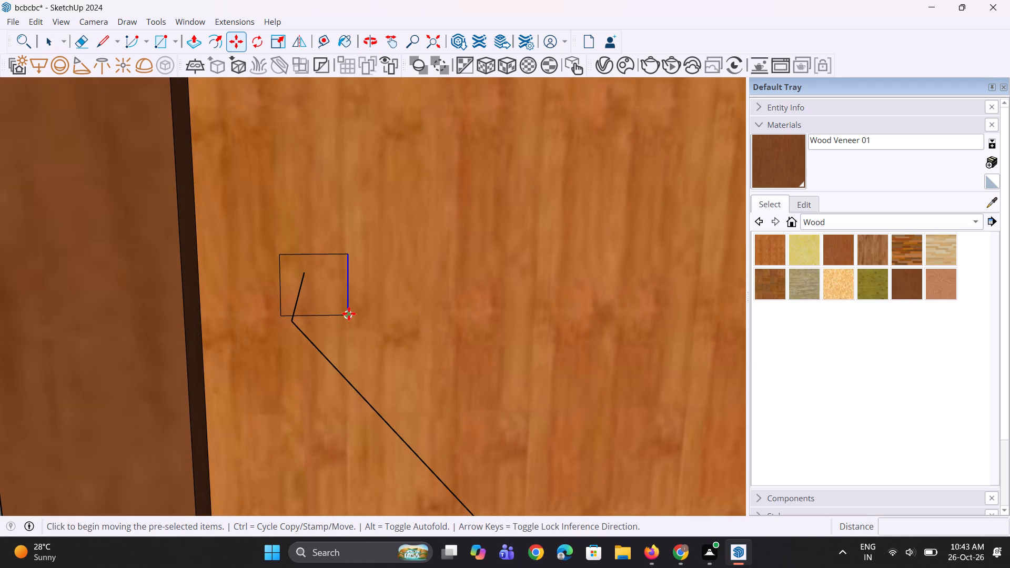
{"action": "left_click", "coordinate": [349, 313]}
{"action": "left_click", "coordinate": [335, 315]}
{"action": "key", "text": "space"}
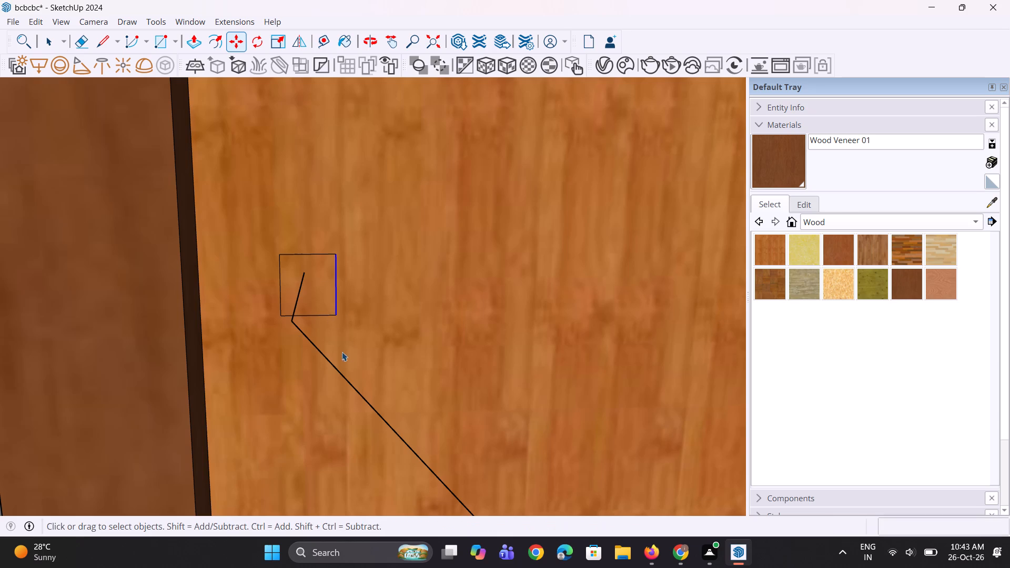
{"action": "key", "text": "space"}
Extrude the narrowed rectangle along the short and slanted handle lines with Follow Me to form the door handle.
{"action": "scroll", "coordinate": [344, 359], "scroll_direction": "down", "scroll_amount": 3}
{"action": "left_click", "coordinate": [312, 311]}
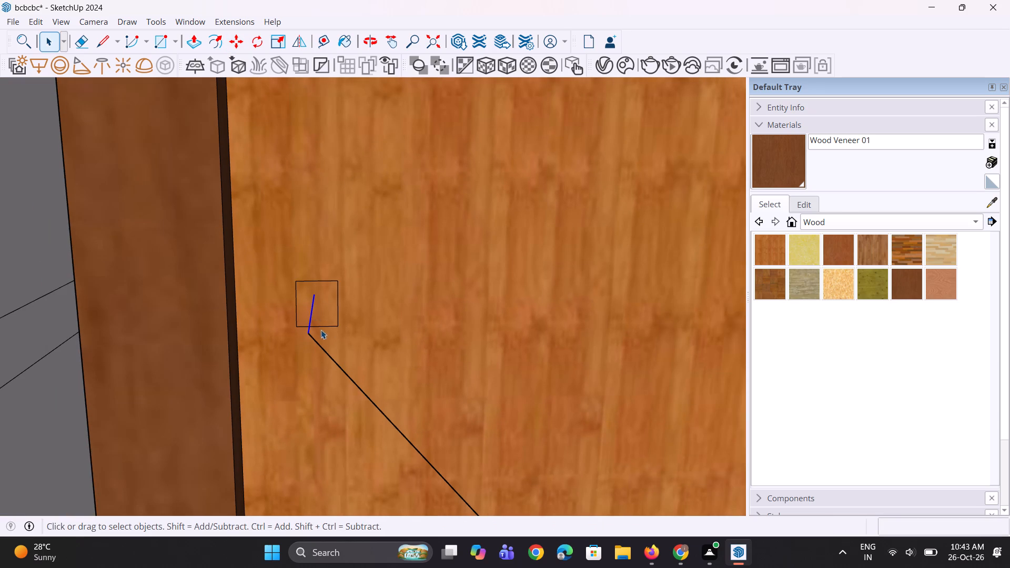
{"action": "left_click", "coordinate": [331, 359], "text": "ctrl"}
{"action": "left_click", "coordinate": [22, 44]}
{"action": "key", "text": "f"}
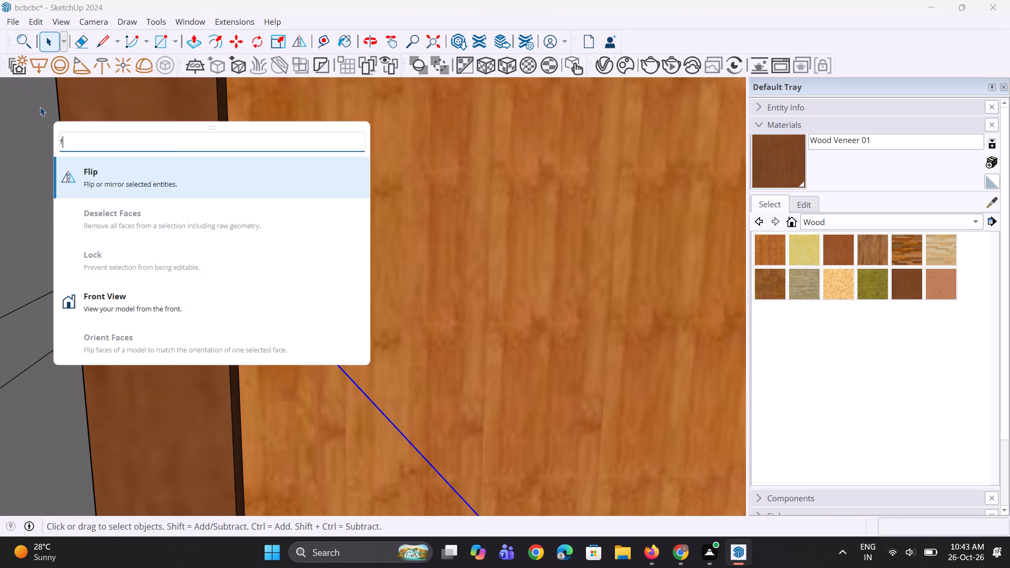
{"action": "key", "text": "o"}
{"action": "key", "text": "l"}
{"action": "key", "text": "l"}
{"action": "left_click", "coordinate": [113, 175]}
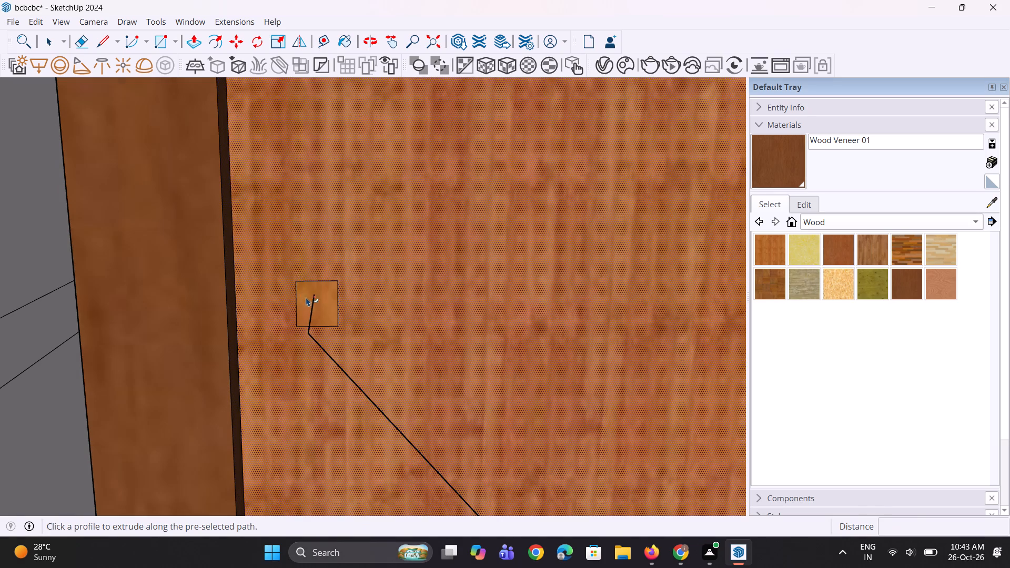
{"action": "left_click", "coordinate": [316, 310]}
{"action": "middle_click_drag", "start_coordinate": [319, 292], "coordinate": [334, 283]}
{"action": "scroll", "coordinate": [278, 200], "scroll_direction": "down", "scroll_amount": 9}
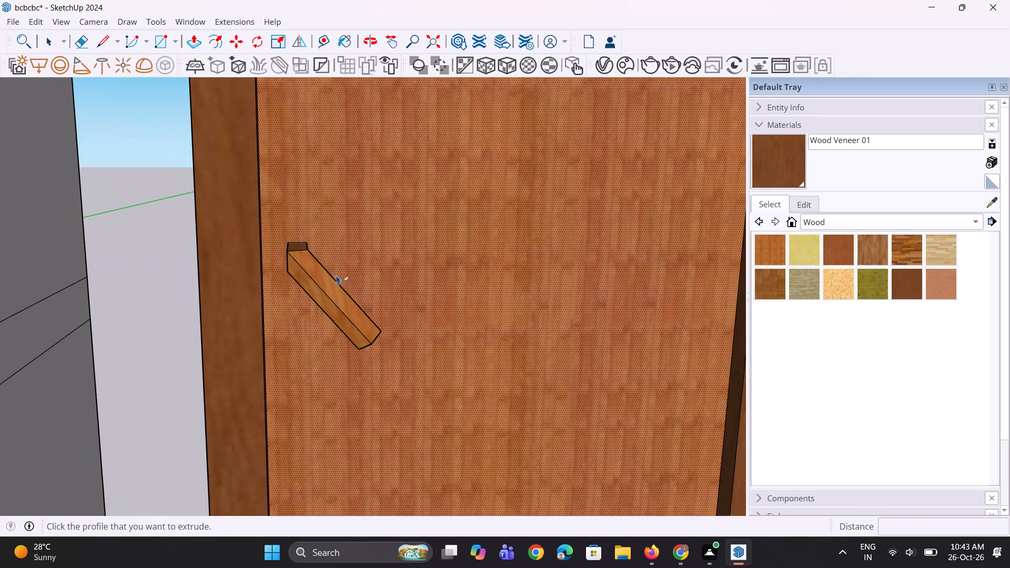
{"action": "middle_click_drag", "start_coordinate": [339, 281], "coordinate": [382, 305]}
{"action": "key", "text": "space"}
{"action": "key", "text": "space"}
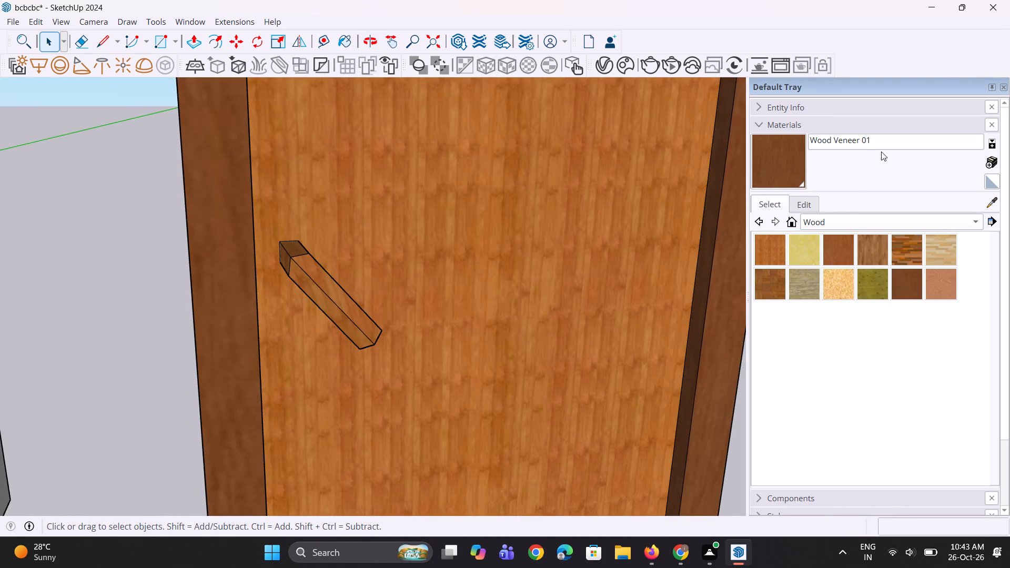
Paint the door handle's outward-facing faces and short-arm top and side with dark grey Color M07 from the Colors collection.
{"action": "left_click", "coordinate": [841, 222]}
{"action": "left_click", "coordinate": [846, 86]}
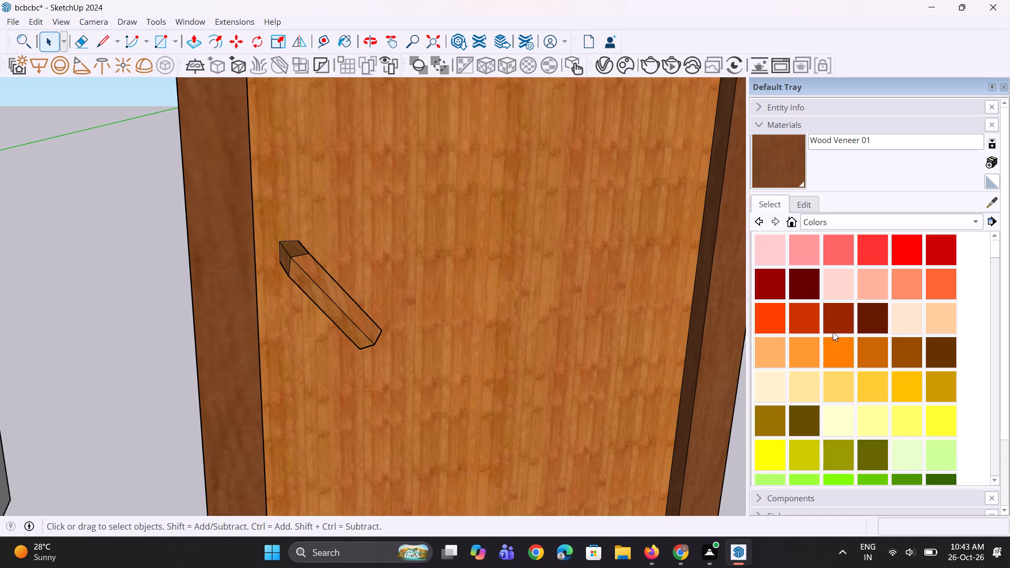
{"action": "scroll", "coordinate": [833, 333], "scroll_direction": "down", "scroll_amount": 16}
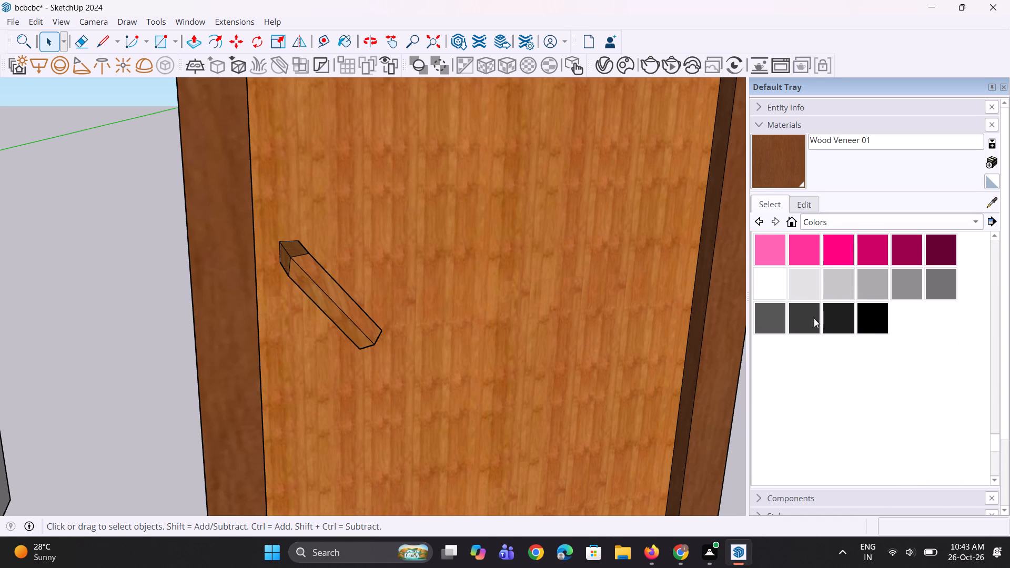
{"action": "left_click", "coordinate": [804, 321]}
{"action": "scroll", "coordinate": [380, 342], "scroll_direction": "up", "scroll_amount": 3}
{"action": "left_click", "coordinate": [357, 317]}
{"action": "left_click", "coordinate": [347, 324]}
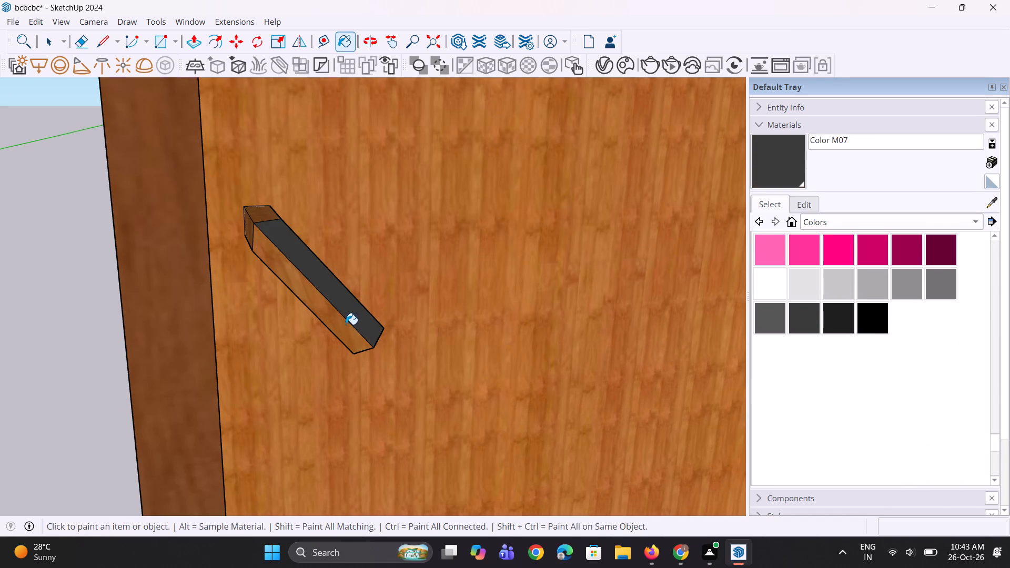
{"action": "left_click", "coordinate": [266, 212]}
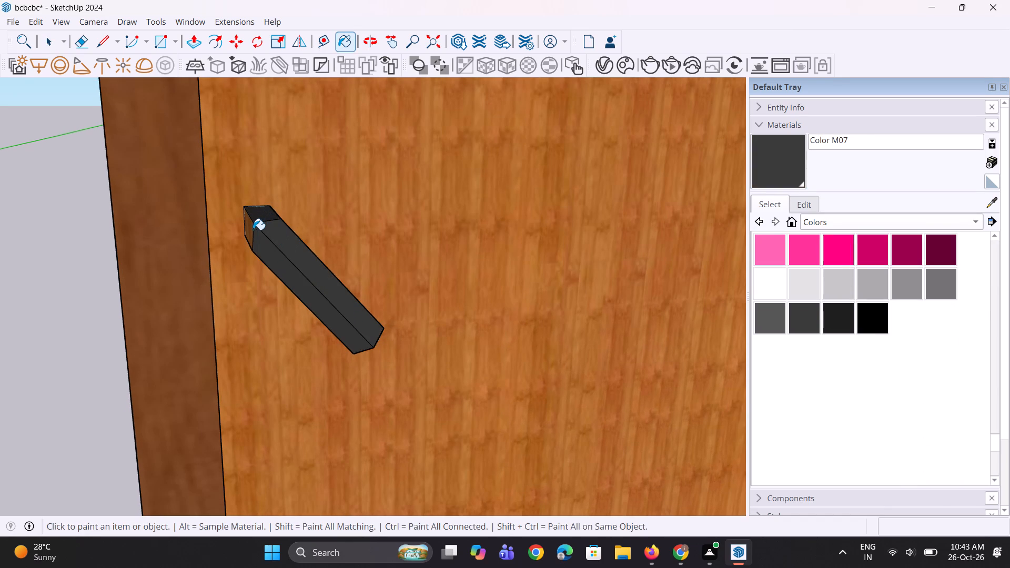
{"action": "left_click", "coordinate": [250, 229]}
Paint the other side and underside of the handle's short arm and the slanted arm's side with Color M07.
{"action": "middle_click_drag", "start_coordinate": [358, 244], "coordinate": [144, 246]}
{"action": "scroll", "coordinate": [353, 217], "scroll_direction": "up", "scroll_amount": 2}
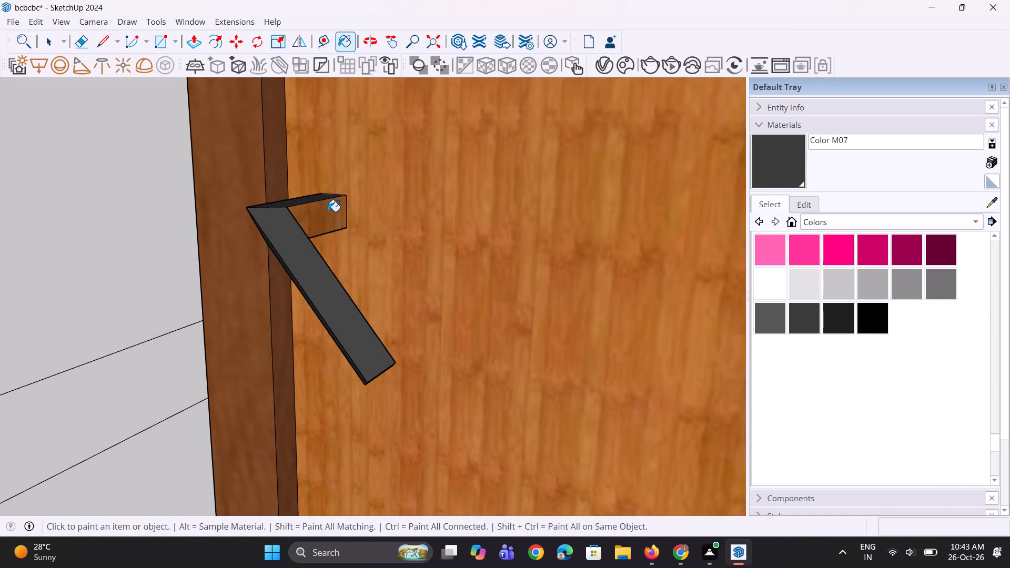
{"action": "left_click", "coordinate": [326, 212]}
{"action": "middle_click_drag", "start_coordinate": [226, 281], "coordinate": [509, 106]}
{"action": "scroll", "coordinate": [354, 212], "scroll_direction": "up", "scroll_amount": 2}
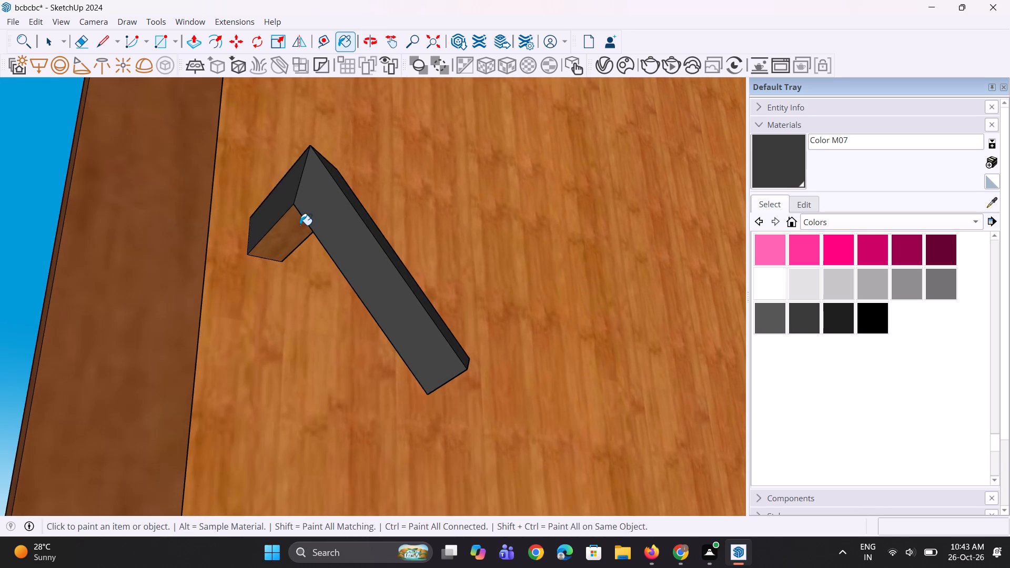
{"action": "left_click", "coordinate": [299, 226]}
{"action": "middle_click_drag", "start_coordinate": [327, 253], "coordinate": [531, 231]}
{"action": "scroll", "coordinate": [374, 268], "scroll_direction": "up", "scroll_amount": 1}
{"action": "left_click", "coordinate": [373, 270]}
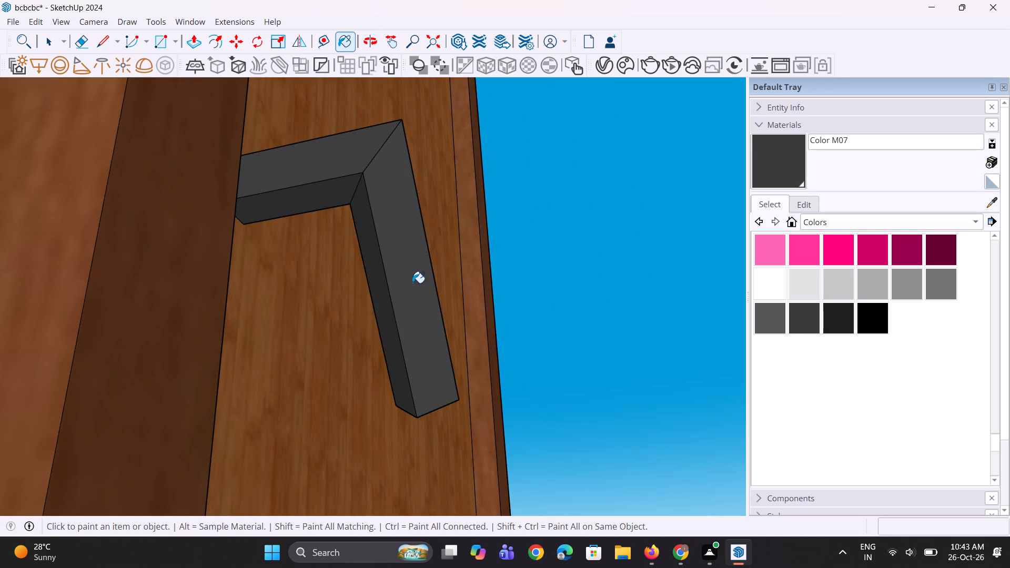
Paint the slanted arm's remaining inner face and its end face with Color M07.
{"action": "middle_click_drag", "start_coordinate": [396, 283], "coordinate": [171, 319]}
{"action": "middle_click_drag", "start_coordinate": [503, 248], "coordinate": [113, 398]}
{"action": "middle_click_drag", "start_coordinate": [357, 330], "coordinate": [294, 330]}
{"action": "scroll", "coordinate": [371, 313], "scroll_direction": "up", "scroll_amount": 2}
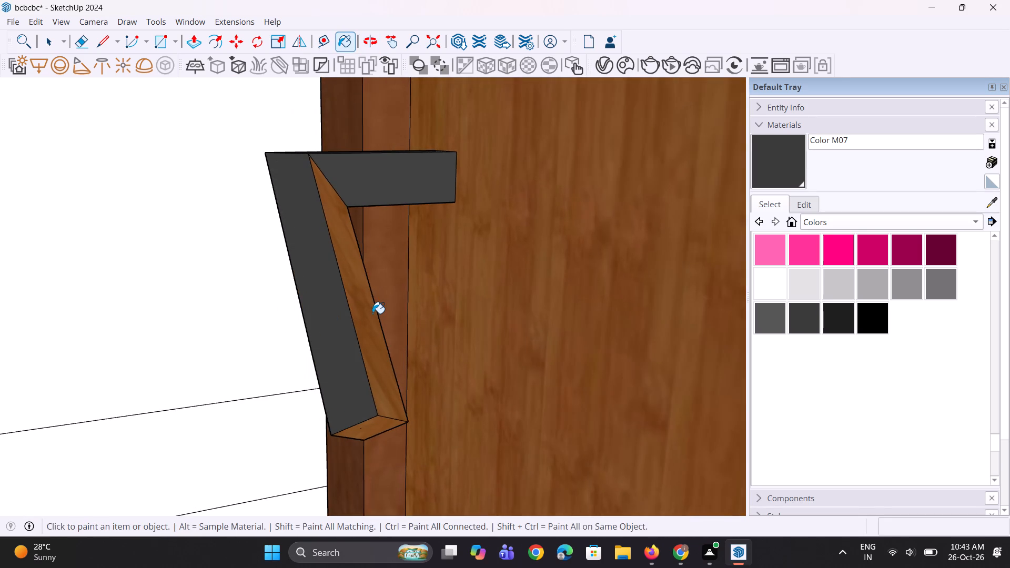
{"action": "left_click", "coordinate": [372, 313]}
{"action": "middle_click_drag", "start_coordinate": [363, 402], "coordinate": [380, 306]}
{"action": "left_click", "coordinate": [388, 400]}
{"action": "scroll", "coordinate": [307, 353], "scroll_direction": "down", "scroll_amount": 5}
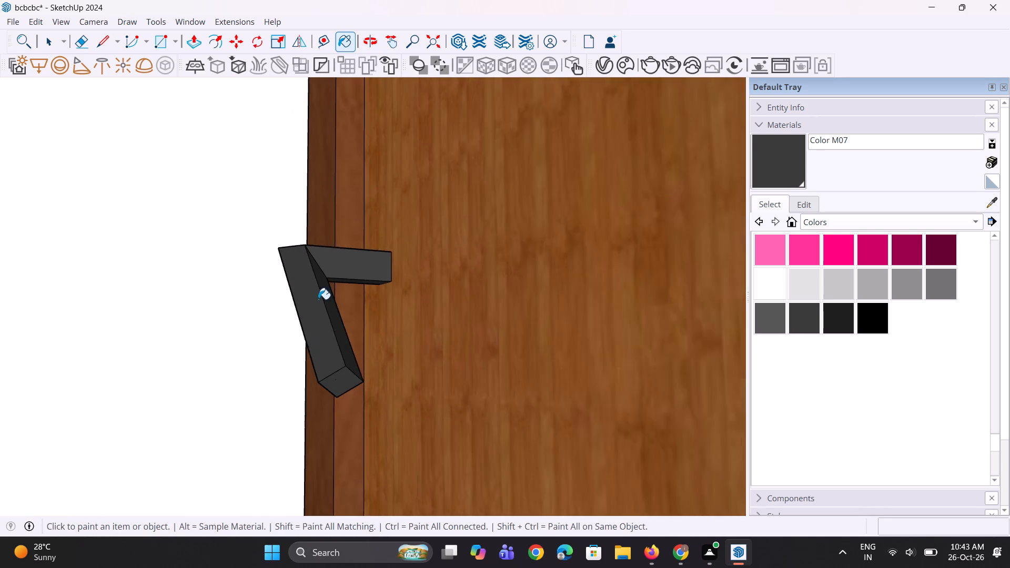
{"action": "middle_click_drag", "start_coordinate": [313, 292], "coordinate": [530, 367]}
{"action": "scroll", "coordinate": [504, 316], "scroll_direction": "down", "scroll_amount": 5}
{"action": "middle_click_drag", "start_coordinate": [325, 306], "coordinate": [553, 217]}
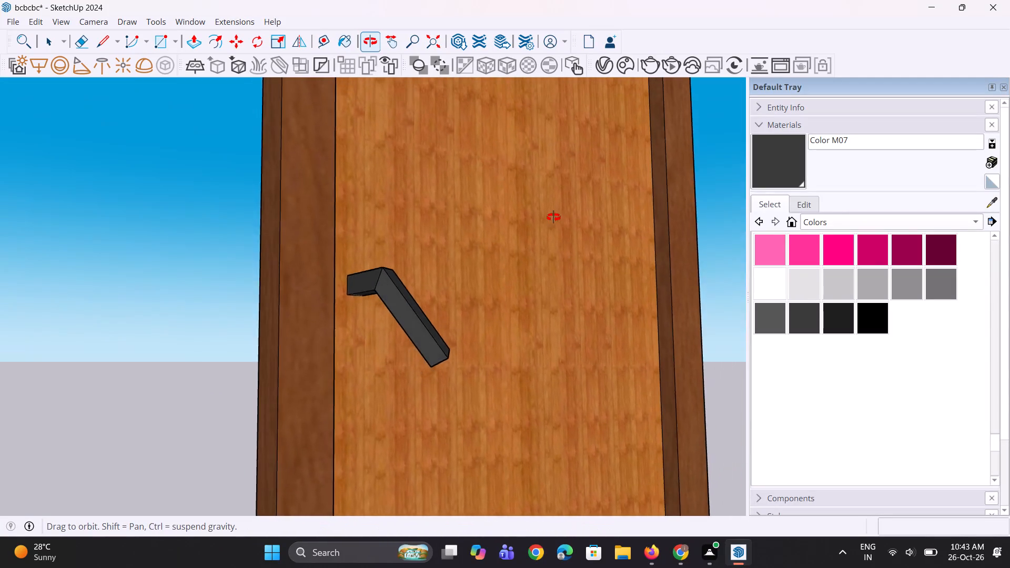
{"action": "middle_click_drag", "start_coordinate": [553, 217], "coordinate": [406, 441]}
{"action": "scroll", "coordinate": [426, 400], "scroll_direction": "down", "scroll_amount": 6}
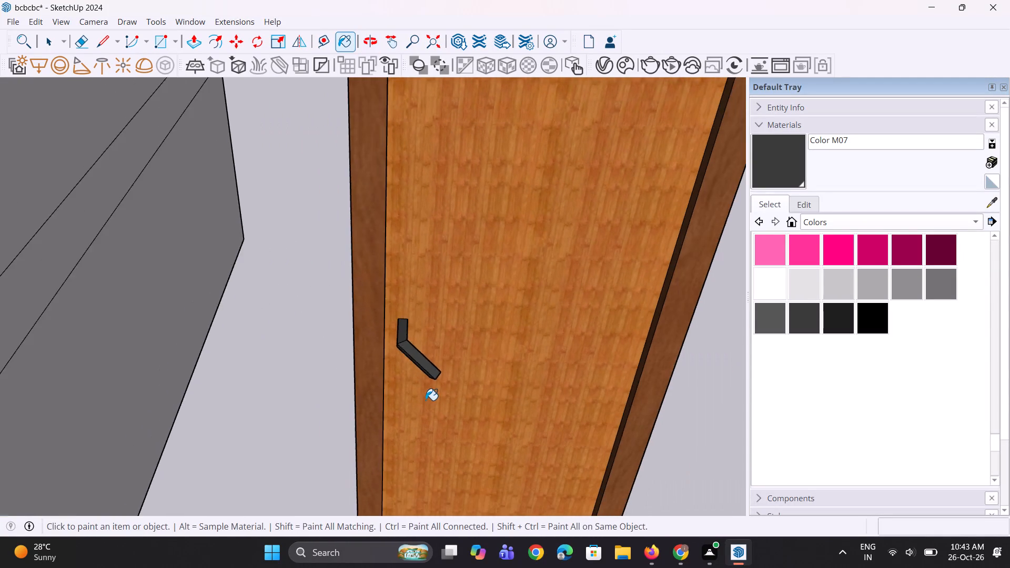
Group the complete door, including its frame, panel and handle.
{"action": "middle_click_drag", "start_coordinate": [454, 380], "coordinate": [523, 324]}
{"action": "key", "text": "space"}
{"action": "key", "text": "space"}
{"action": "scroll", "coordinate": [433, 418], "scroll_direction": "down", "scroll_amount": 10}
{"action": "middle_click_drag", "start_coordinate": [421, 370], "coordinate": [406, 300]}
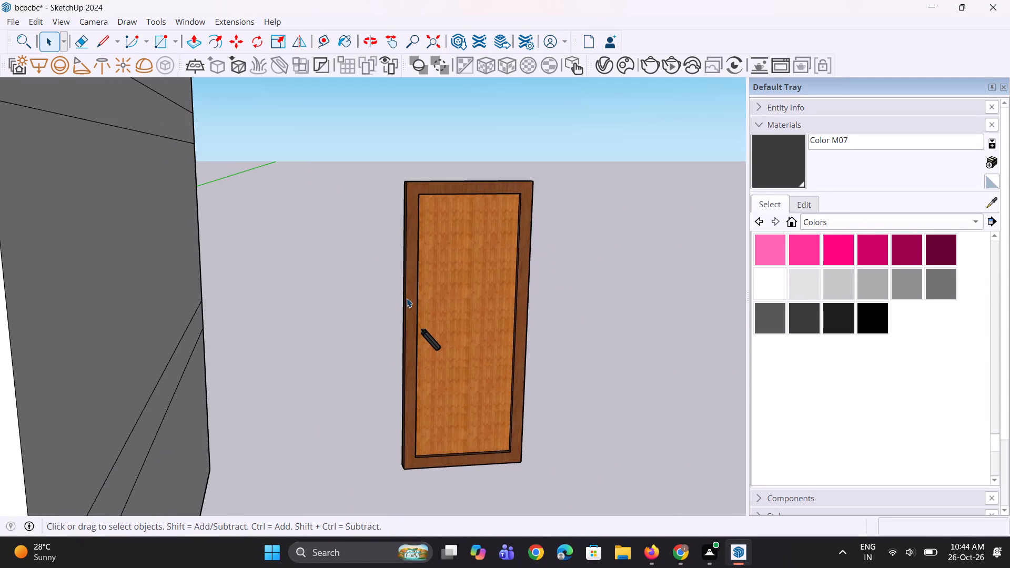
{"action": "left_click_drag", "start_coordinate": [301, 126], "coordinate": [587, 480]}
{"action": "right_click", "coordinate": [486, 418]}
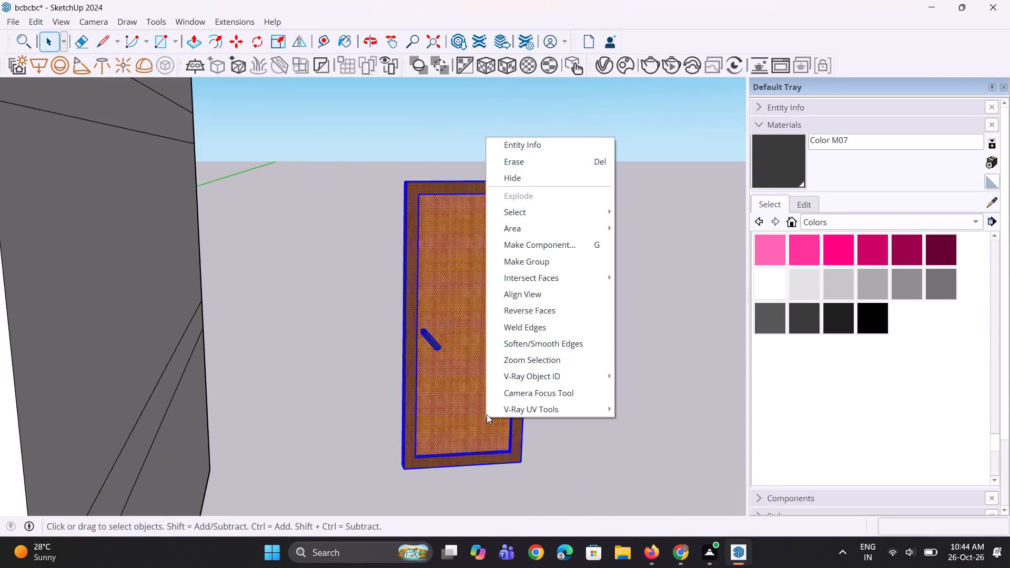
{"action": "left_click", "coordinate": [568, 265]}
{"action": "scroll", "coordinate": [581, 357], "scroll_direction": "down", "scroll_amount": 2}
{"action": "left_click", "coordinate": [587, 354]}
Move the door group by its lower corner into the doorway opening of the lowest balcony.
{"action": "scroll", "coordinate": [500, 344], "scroll_direction": "down", "scroll_amount": 9}
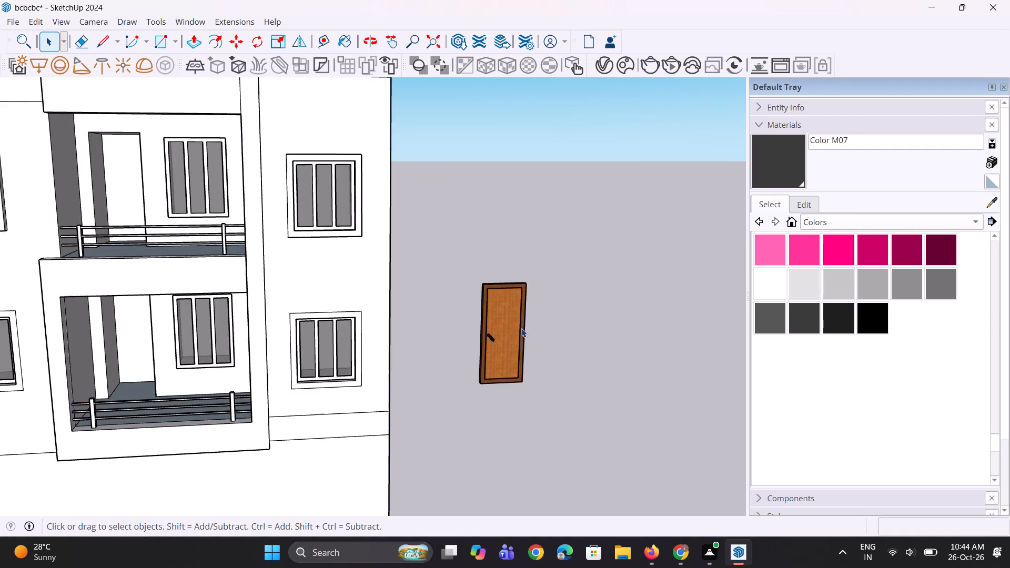
{"action": "scroll", "coordinate": [524, 327], "scroll_direction": "down", "scroll_amount": 4}
{"action": "middle_click_drag", "start_coordinate": [514, 332], "coordinate": [494, 340]}
{"action": "scroll", "coordinate": [563, 371], "scroll_direction": "up", "scroll_amount": 2}
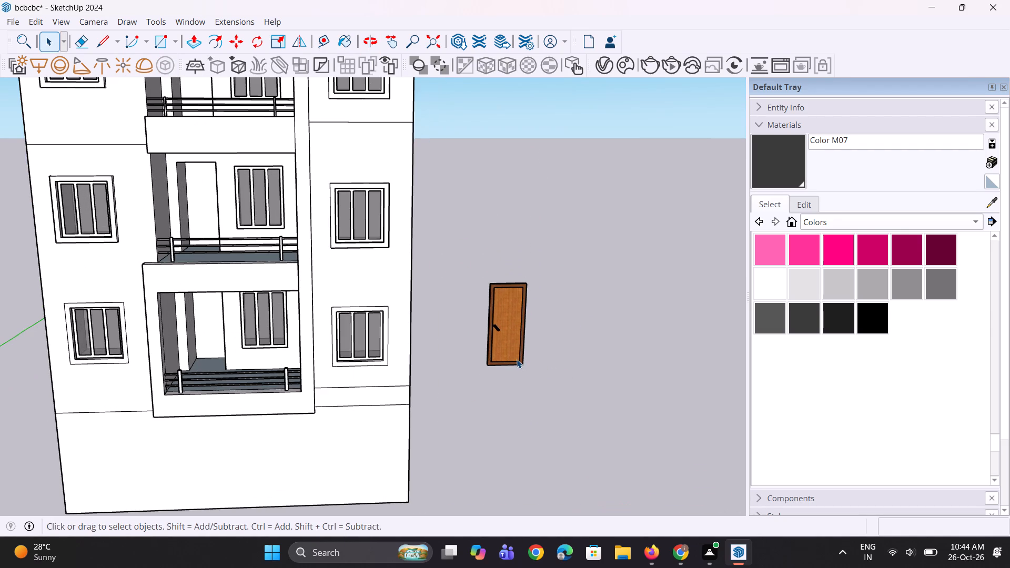
{"action": "left_click", "coordinate": [517, 359]}
{"action": "key", "text": "m"}
{"action": "left_click", "coordinate": [525, 367]}
{"action": "scroll", "coordinate": [538, 421], "scroll_direction": "down", "scroll_amount": 5}
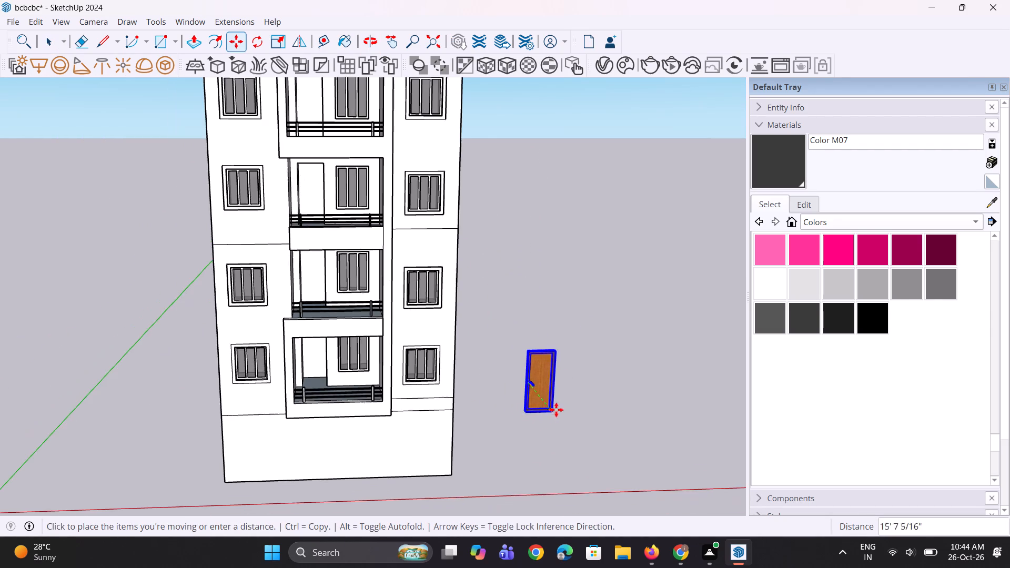
{"action": "scroll", "coordinate": [313, 384], "scroll_direction": "up", "scroll_amount": 7}
{"action": "middle_click_drag", "start_coordinate": [343, 373], "coordinate": [351, 416]}
{"action": "scroll", "coordinate": [355, 406], "scroll_direction": "up", "scroll_amount": 3}
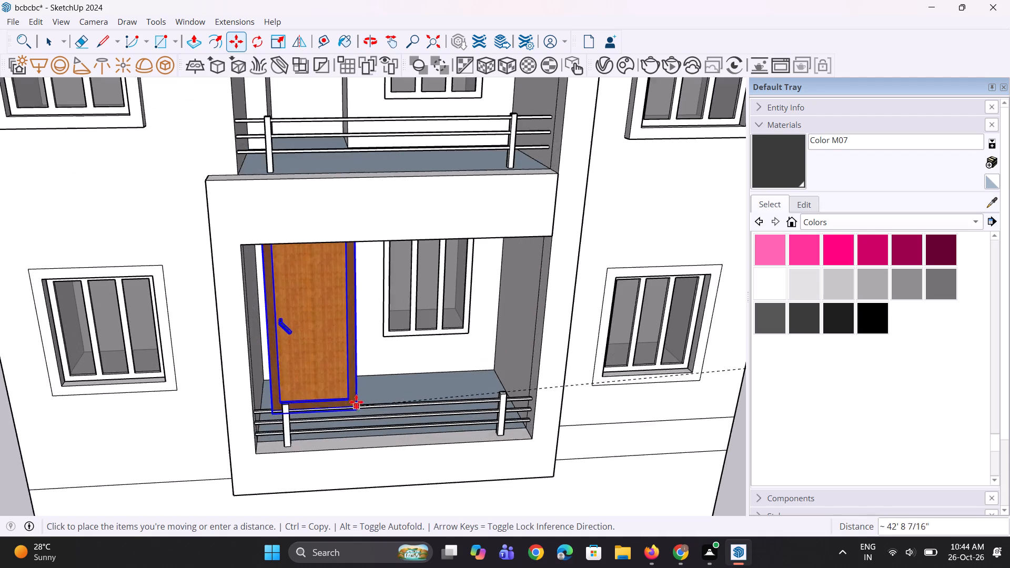
{"action": "scroll", "coordinate": [356, 402], "scroll_direction": "up", "scroll_amount": 3}
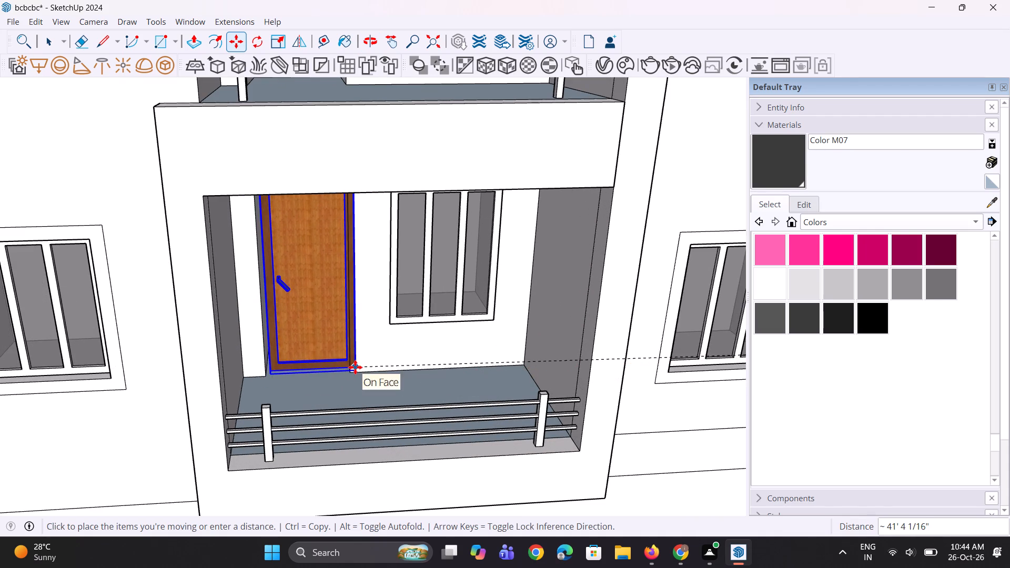
{"action": "left_click", "coordinate": [351, 369]}
Copy the door straight up from the lowest balcony into the doorway of the second balcony.
{"action": "scroll", "coordinate": [366, 401], "scroll_direction": "down", "scroll_amount": 5}
{"action": "middle_click_drag", "start_coordinate": [377, 402], "coordinate": [361, 372]}
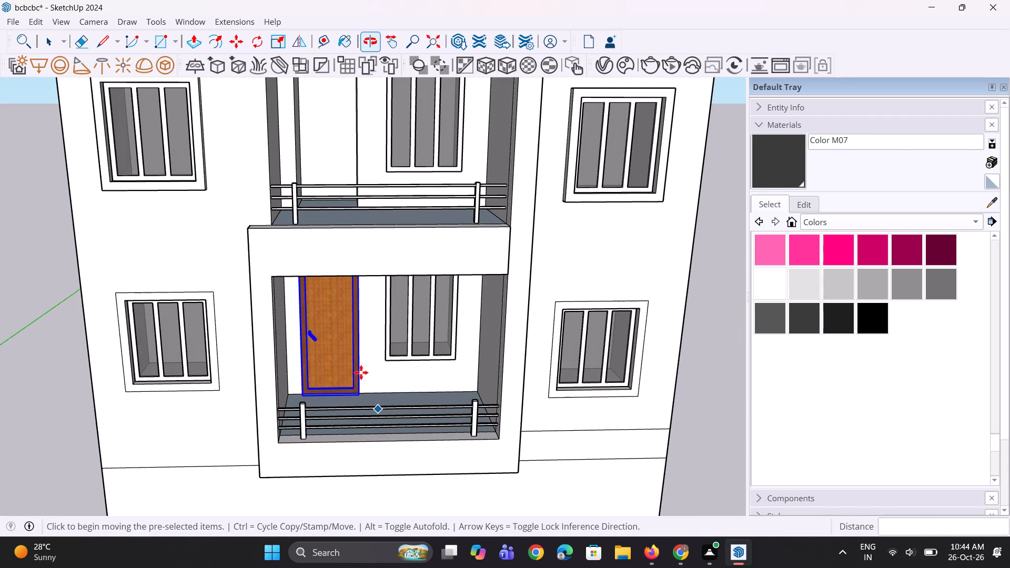
{"action": "key", "text": "m"}
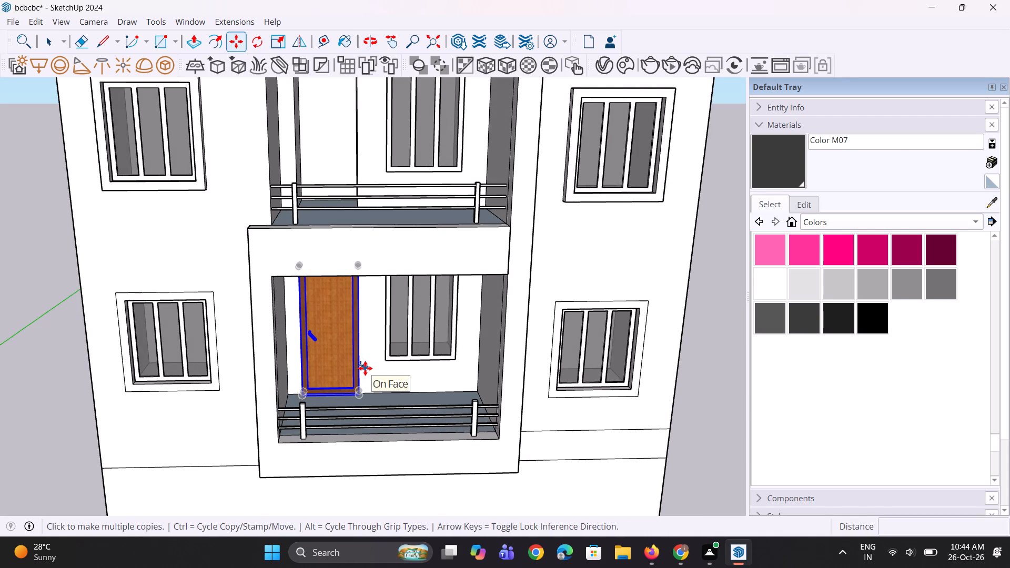
{"action": "left_click", "coordinate": [360, 392]}
{"action": "scroll", "coordinate": [447, 431], "scroll_direction": "down", "scroll_amount": 4}
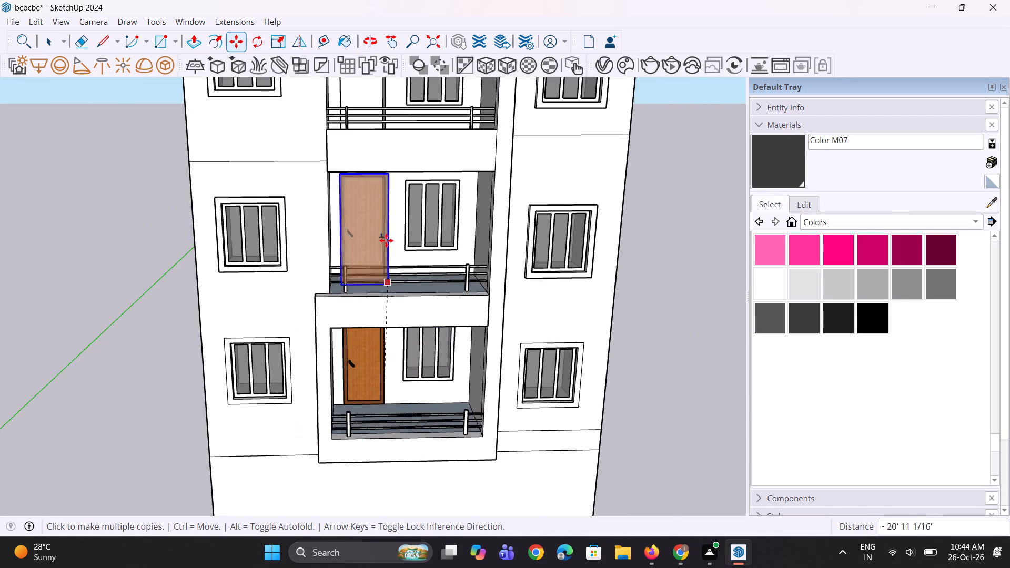
{"action": "scroll", "coordinate": [386, 234], "scroll_direction": "up", "scroll_amount": 5}
{"action": "middle_click_drag", "start_coordinate": [387, 289], "coordinate": [387, 339]}
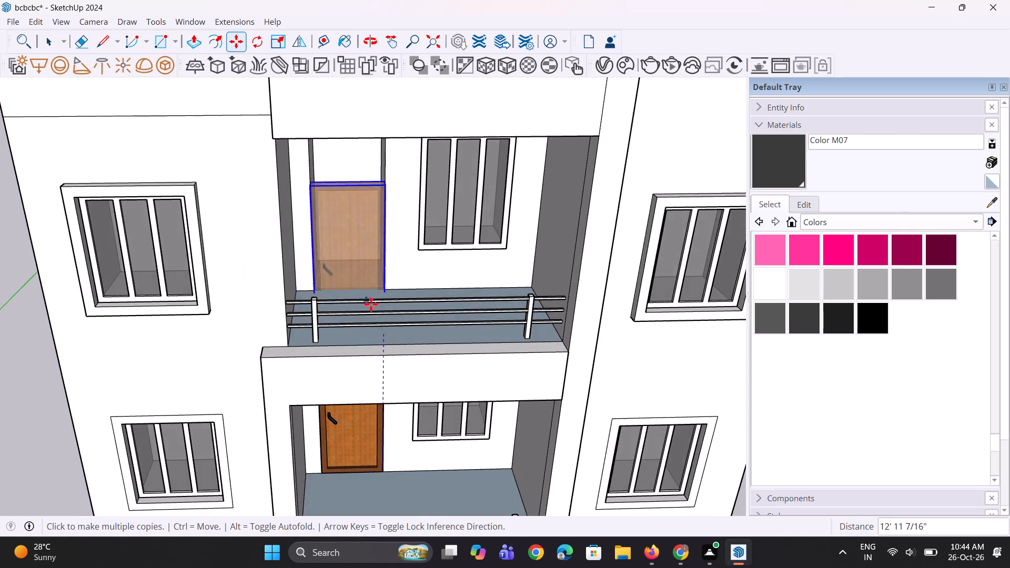
{"action": "scroll", "coordinate": [366, 289], "scroll_direction": "up", "scroll_amount": 2}
{"action": "left_click", "coordinate": [392, 288]}
Place another copy of the door in the doorway of the third balcony.
{"action": "scroll", "coordinate": [473, 376], "scroll_direction": "down", "scroll_amount": 2}
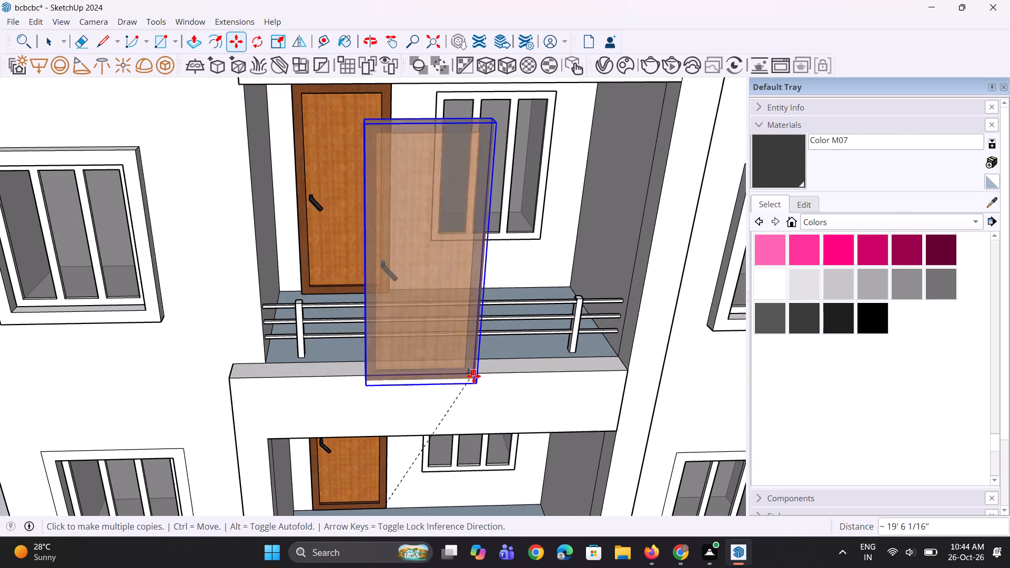
{"action": "scroll", "coordinate": [473, 376], "scroll_direction": "down", "scroll_amount": 9}
{"action": "middle_click_drag", "start_coordinate": [494, 274], "coordinate": [432, 275]}
{"action": "scroll", "coordinate": [449, 217], "scroll_direction": "up", "scroll_amount": 4}
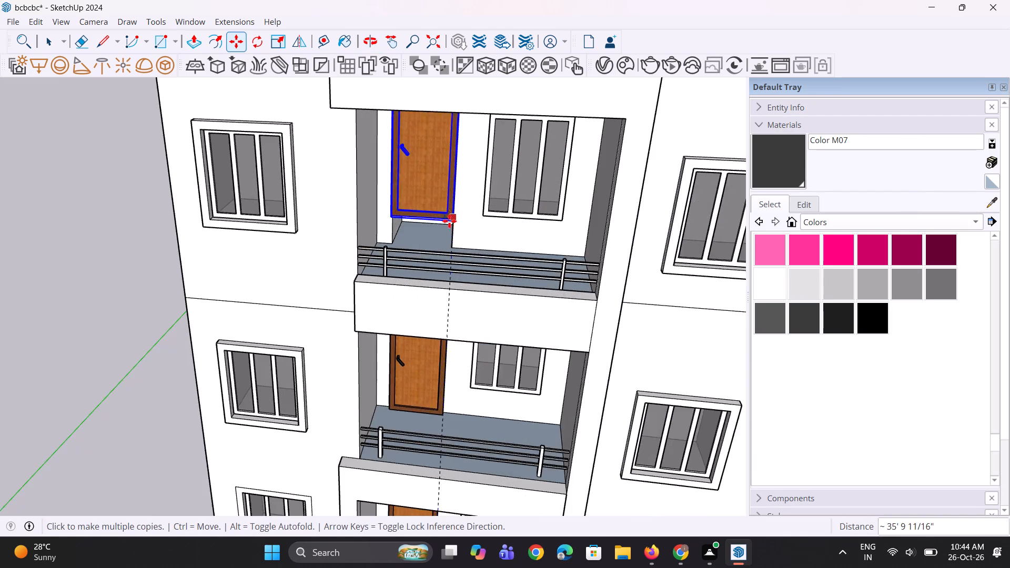
{"action": "scroll", "coordinate": [449, 221], "scroll_direction": "up", "scroll_amount": 3}
{"action": "left_click", "coordinate": [450, 255]}
Place a door copy in the top balcony's doorway, then end copying and clear the selection.
{"action": "scroll", "coordinate": [455, 403], "scroll_direction": "down", "scroll_amount": 3}
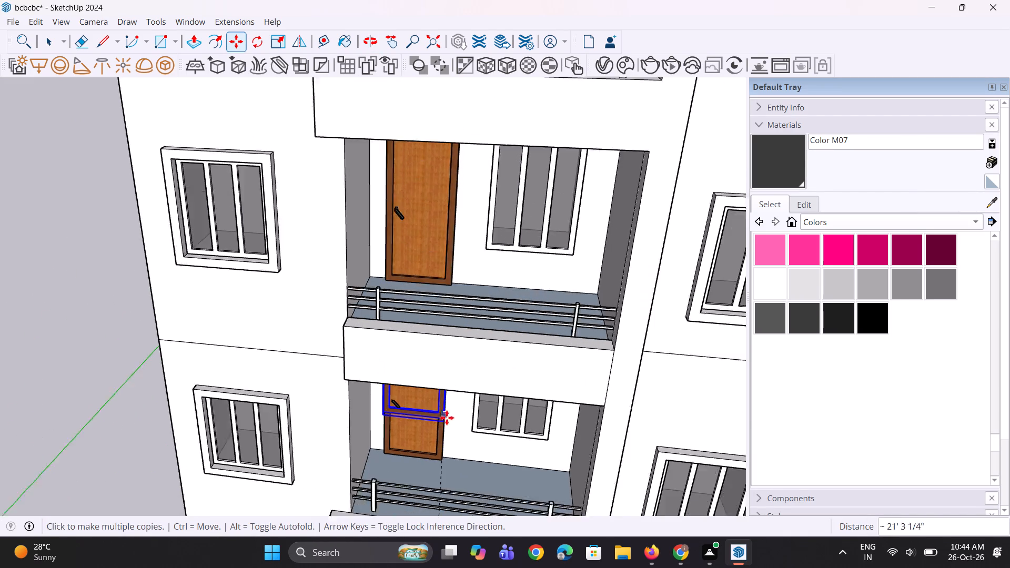
{"action": "scroll", "coordinate": [447, 418], "scroll_direction": "down", "scroll_amount": 7}
{"action": "scroll", "coordinate": [409, 177], "scroll_direction": "up", "scroll_amount": 9}
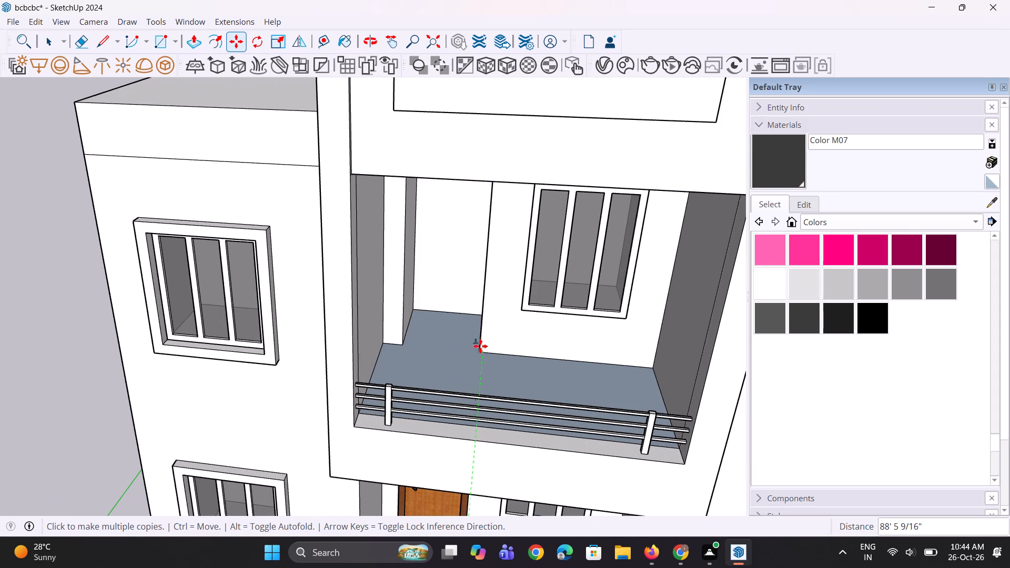
{"action": "left_click", "coordinate": [478, 349]}
{"action": "scroll", "coordinate": [397, 372], "scroll_direction": "down", "scroll_amount": 5}
{"action": "key", "text": "space"}
{"action": "key", "text": "space"}
{"action": "key", "text": "space"}
{"action": "scroll", "coordinate": [265, 321], "scroll_direction": "down", "scroll_amount": 5}
{"action": "key", "text": "space"}
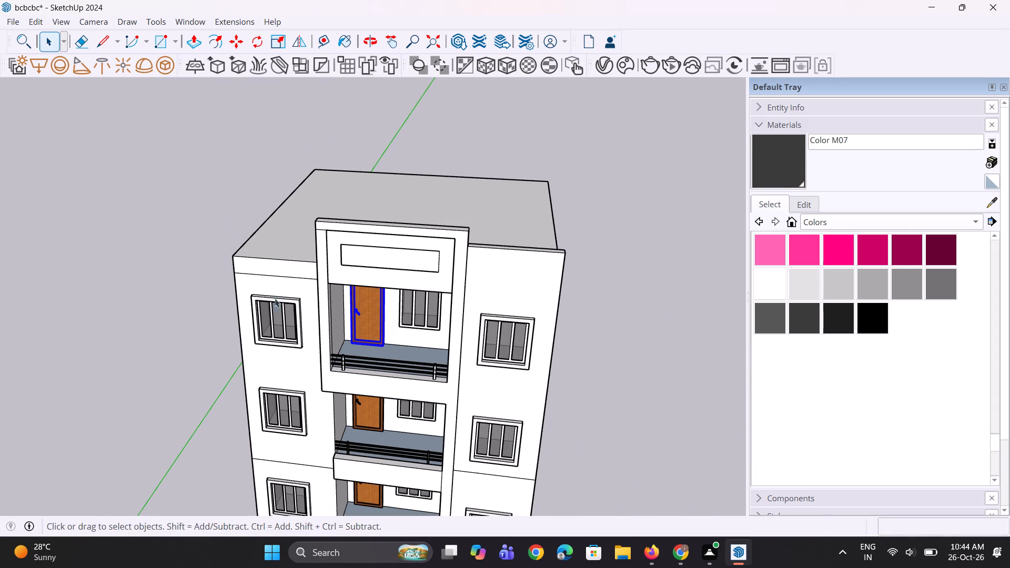
{"action": "left_click", "coordinate": [528, 141]}
Examine the front facade's doors, balconies and windows, and the roof edge beside the projecting balcony frame.
{"action": "middle_click_drag", "start_coordinate": [340, 460], "coordinate": [351, 407]}
{"action": "scroll", "coordinate": [330, 298], "scroll_direction": "down", "scroll_amount": 8}
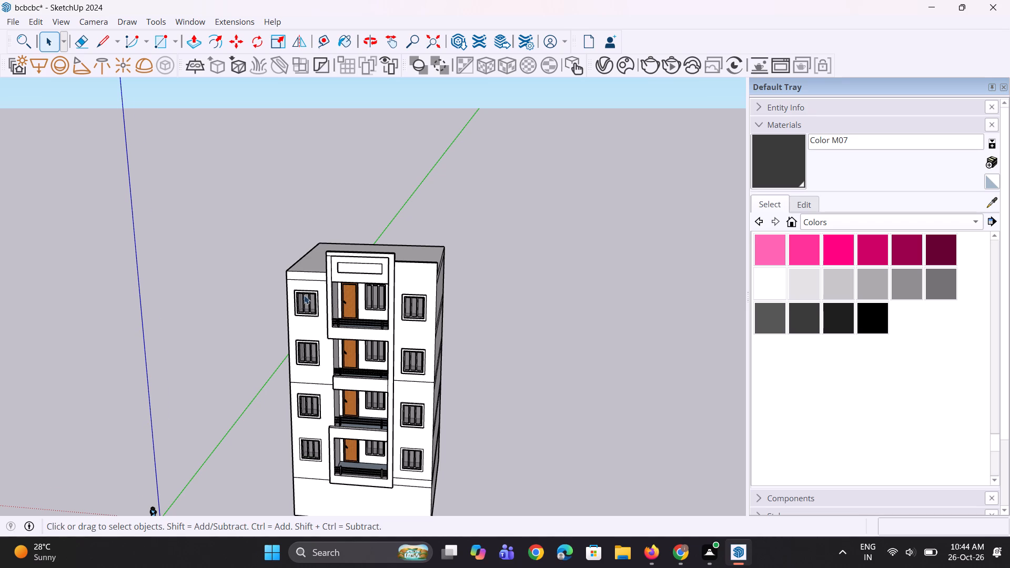
{"action": "scroll", "coordinate": [311, 288], "scroll_direction": "down", "scroll_amount": 3}
{"action": "scroll", "coordinate": [390, 389], "scroll_direction": "up", "scroll_amount": 2}
{"action": "scroll", "coordinate": [281, 320], "scroll_direction": "up", "scroll_amount": 4}
{"action": "scroll", "coordinate": [304, 241], "scroll_direction": "up", "scroll_amount": 3}
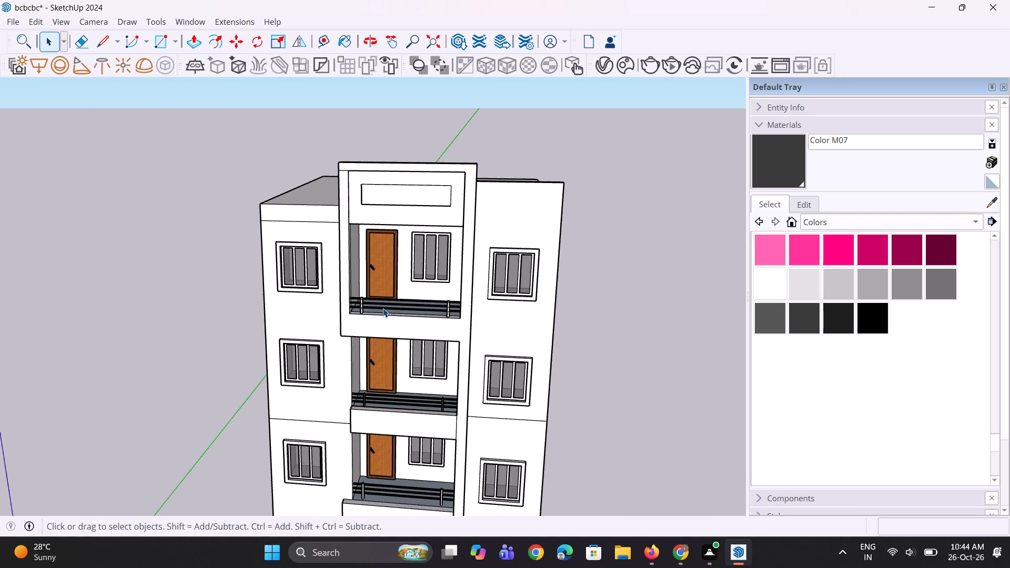
{"action": "scroll", "coordinate": [383, 308], "scroll_direction": "up", "scroll_amount": 10}
{"action": "middle_click_drag", "start_coordinate": [373, 302], "coordinate": [507, 312]}
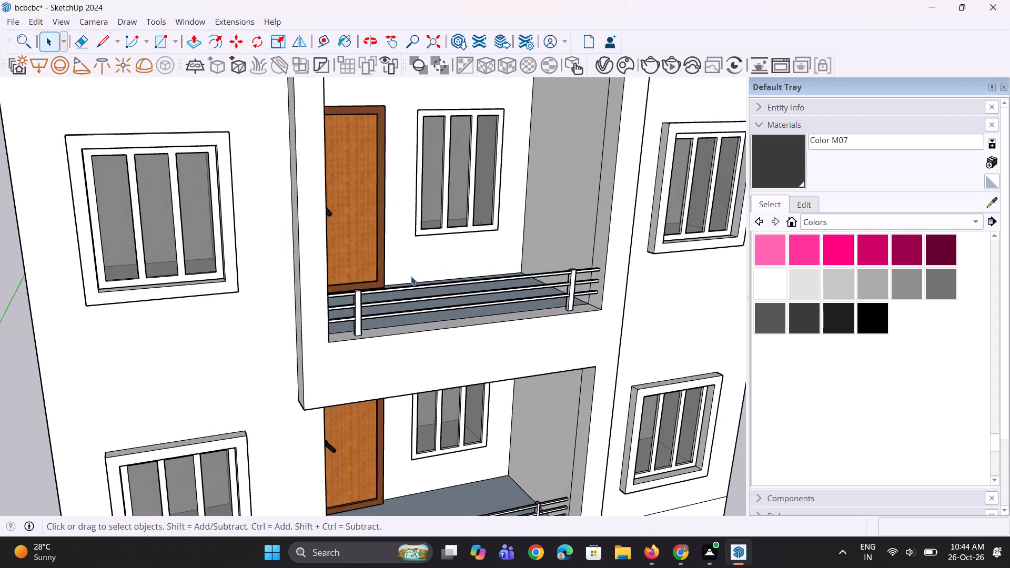
{"action": "scroll", "coordinate": [321, 276], "scroll_direction": "down", "scroll_amount": 4}
{"action": "middle_click_drag", "start_coordinate": [409, 263], "coordinate": [349, 239]}
{"action": "scroll", "coordinate": [351, 237], "scroll_direction": "down", "scroll_amount": 3}
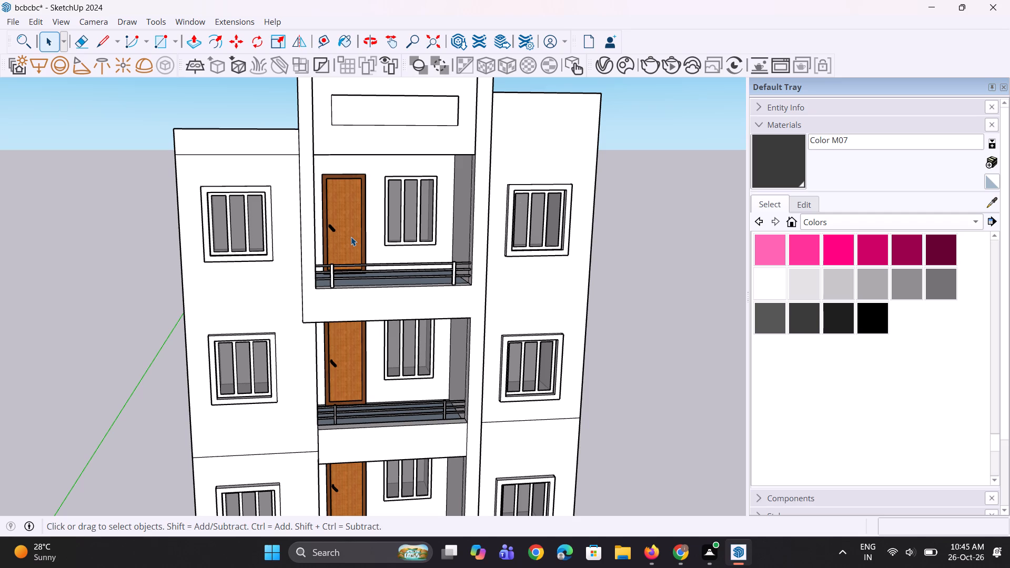
{"action": "scroll", "coordinate": [229, 249], "scroll_direction": "down", "scroll_amount": 3}
{"action": "middle_click", "coordinate": [249, 331]}
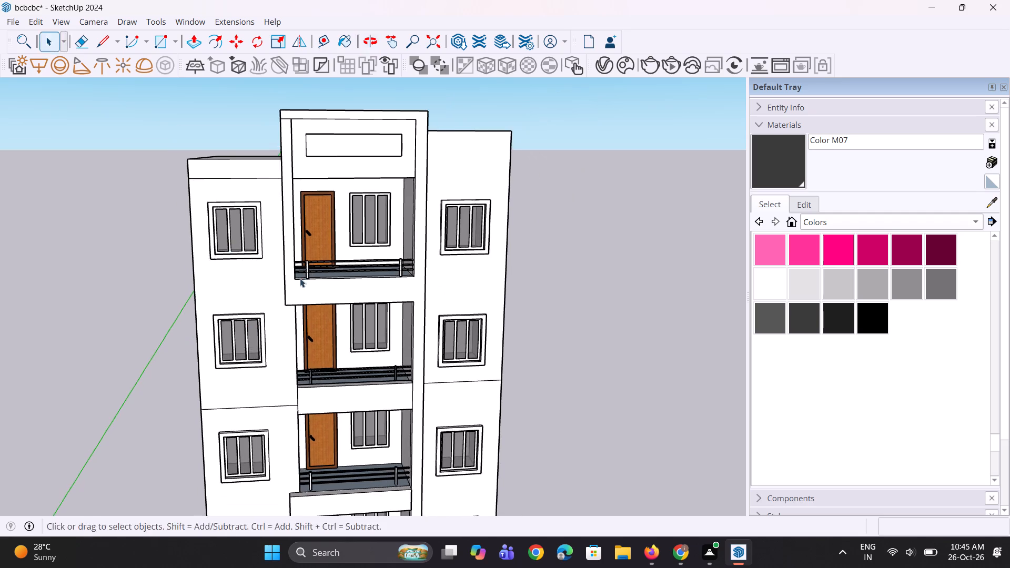
{"action": "scroll", "coordinate": [301, 257], "scroll_direction": "up", "scroll_amount": 3}
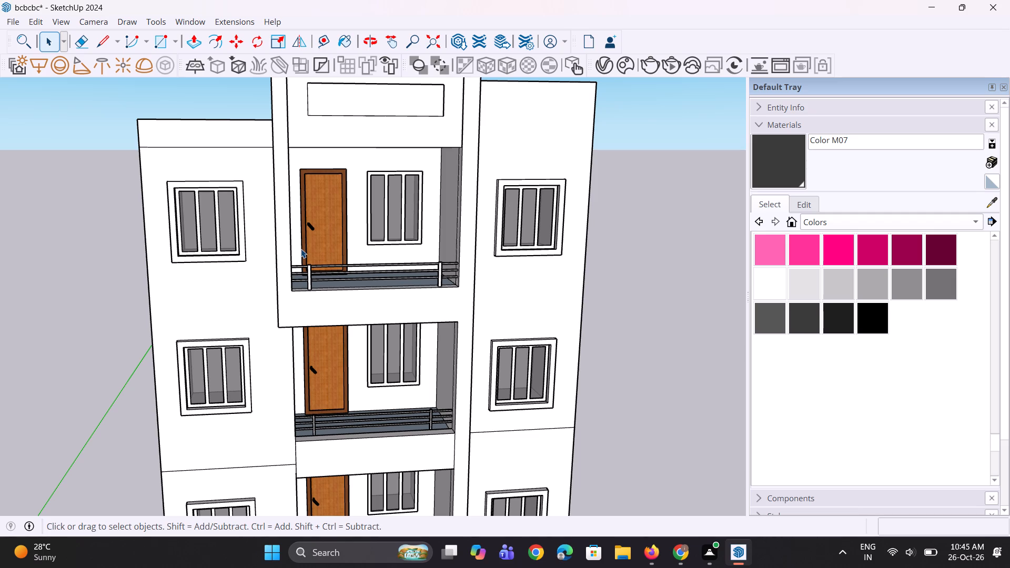
{"action": "scroll", "coordinate": [337, 275], "scroll_direction": "down", "scroll_amount": 5}
{"action": "middle_click_drag", "start_coordinate": [369, 297], "coordinate": [359, 293]}
{"action": "scroll", "coordinate": [271, 192], "scroll_direction": "up", "scroll_amount": 3}
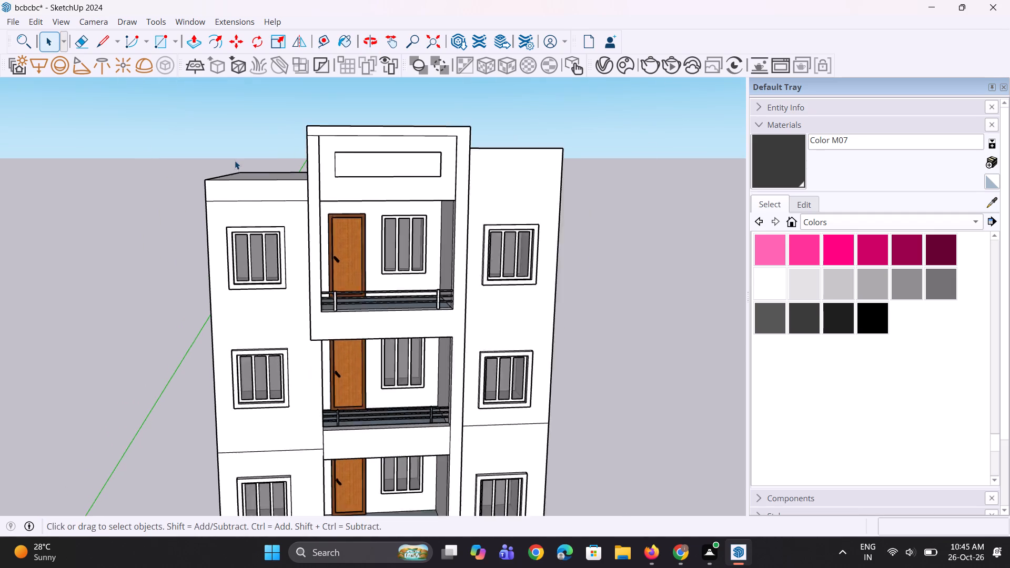
{"action": "scroll", "coordinate": [235, 160], "scroll_direction": "up", "scroll_amount": 4}
{"action": "middle_click_drag", "start_coordinate": [250, 196], "coordinate": [494, 299]}
{"action": "scroll", "coordinate": [414, 209], "scroll_direction": "up", "scroll_amount": 2}
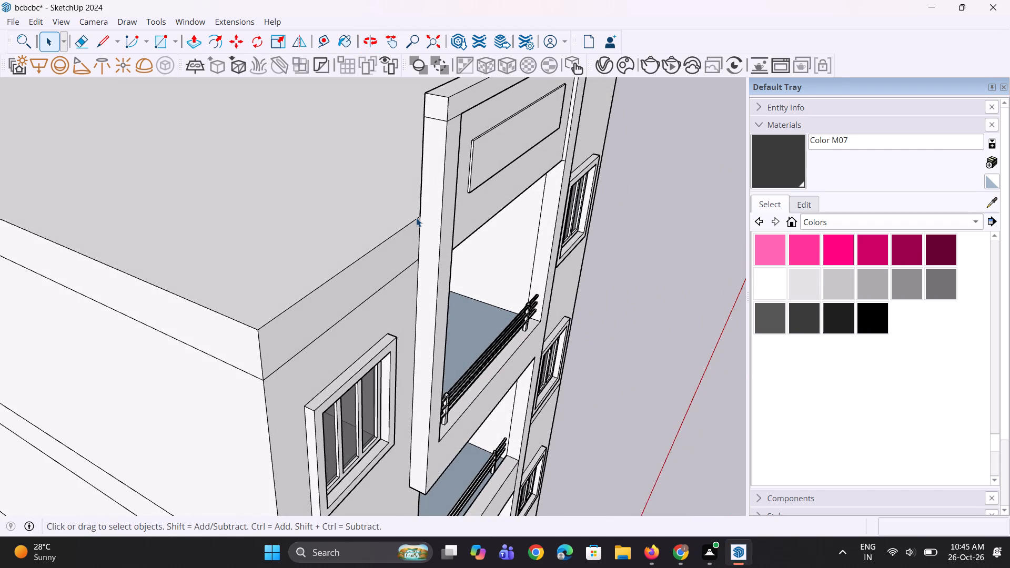
Copy the roof's front edge, between the left corner and the projecting balcony frame, 1' 6" inward across the roof.
{"action": "left_click", "coordinate": [416, 218]}
{"action": "middle_click_drag", "start_coordinate": [357, 250], "coordinate": [421, 310]}
{"action": "scroll", "coordinate": [458, 280], "scroll_direction": "up", "scroll_amount": 1}
{"action": "scroll", "coordinate": [461, 279], "scroll_direction": "down", "scroll_amount": 4}
{"action": "middle_click_drag", "start_coordinate": [467, 279], "coordinate": [558, 276]}
{"action": "scroll", "coordinate": [501, 310], "scroll_direction": "down", "scroll_amount": 5}
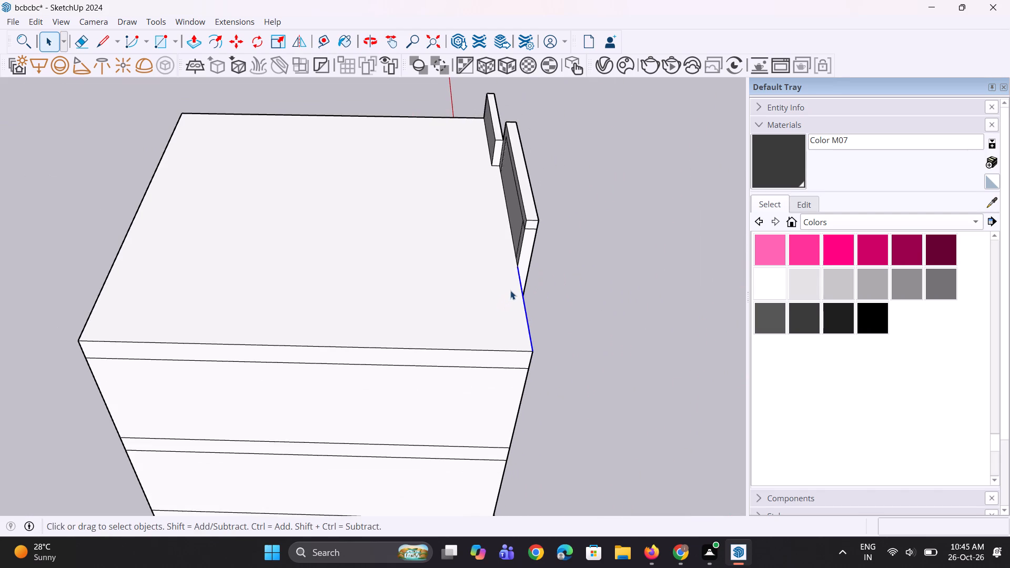
{"action": "scroll", "coordinate": [510, 290], "scroll_direction": "up", "scroll_amount": 1}
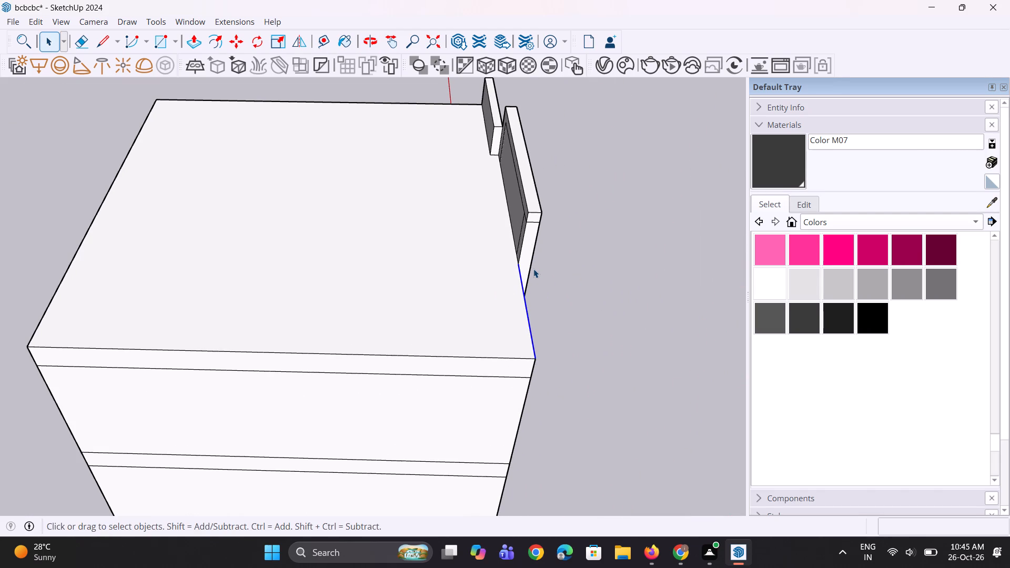
{"action": "key", "text": "m"}
{"action": "scroll", "coordinate": [534, 266], "scroll_direction": "up", "scroll_amount": 1}
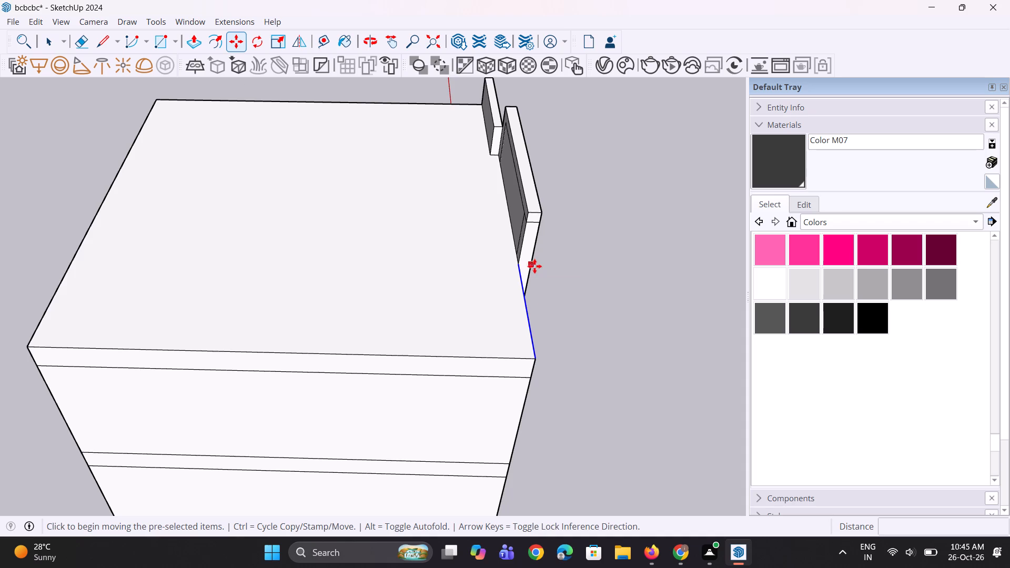
{"action": "left_click", "coordinate": [516, 264]}
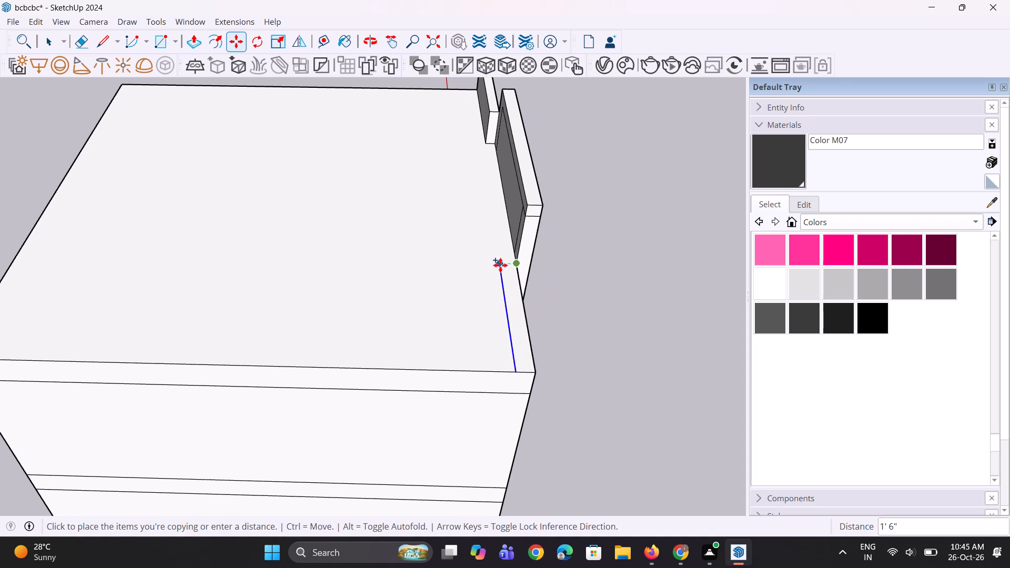
{"action": "left_click", "coordinate": [501, 265]}
Draw a line beside the balcony frame joining the copied edge to the roof's front edge, closing off a parapet strip.
{"action": "key", "text": "l"}
{"action": "scroll", "coordinate": [524, 271], "scroll_direction": "up", "scroll_amount": 4}
{"action": "left_click", "coordinate": [487, 262]}
{"action": "left_click", "coordinate": [514, 260]}
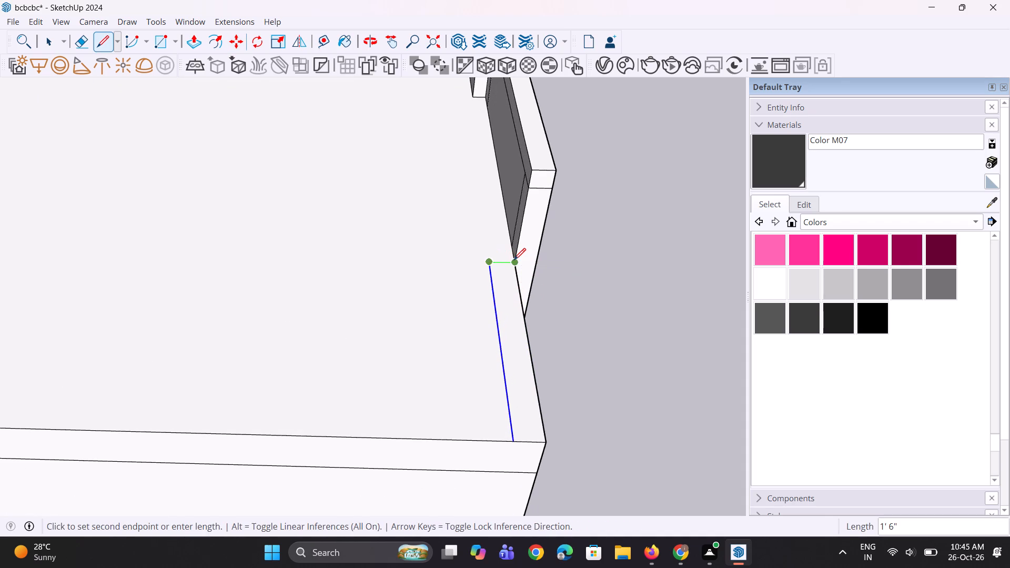
Pull the closed roof strip up about 3' 10 5/16" to match the parapet on the other side of the balcony frame.
{"action": "middle_click_drag", "start_coordinate": [528, 307], "coordinate": [516, 302]}
{"action": "key", "text": "p"}
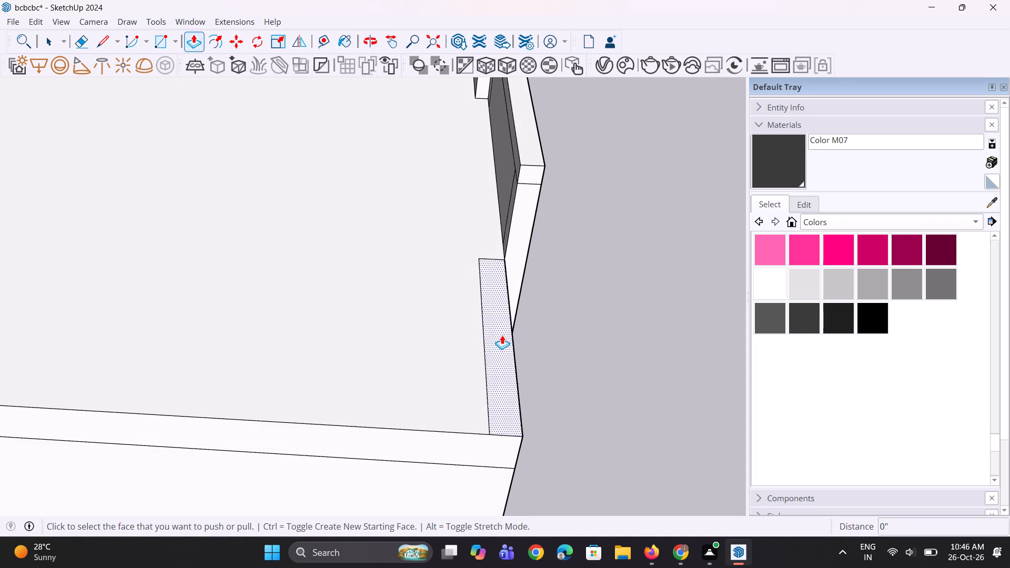
{"action": "left_click", "coordinate": [502, 335]}
{"action": "scroll", "coordinate": [498, 305], "scroll_direction": "down", "scroll_amount": 7}
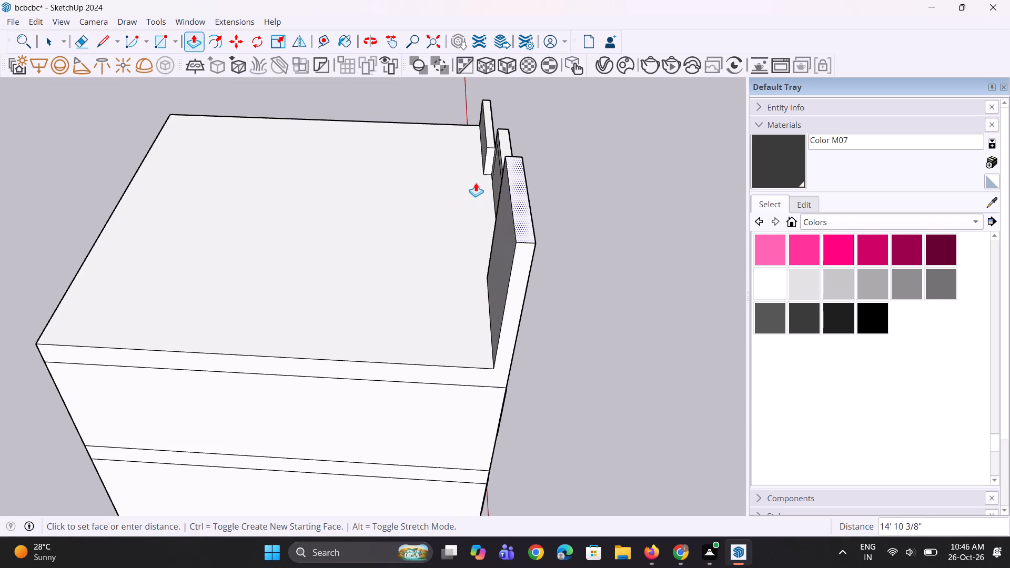
{"action": "left_click", "coordinate": [488, 137]}
Erase the horizontal seam between the new parapet and the front wall below it.
{"action": "middle_click_drag", "start_coordinate": [506, 285], "coordinate": [350, 284]}
{"action": "scroll", "coordinate": [399, 338], "scroll_direction": "down", "scroll_amount": 3}
{"action": "middle_click_drag", "start_coordinate": [397, 355], "coordinate": [344, 260]}
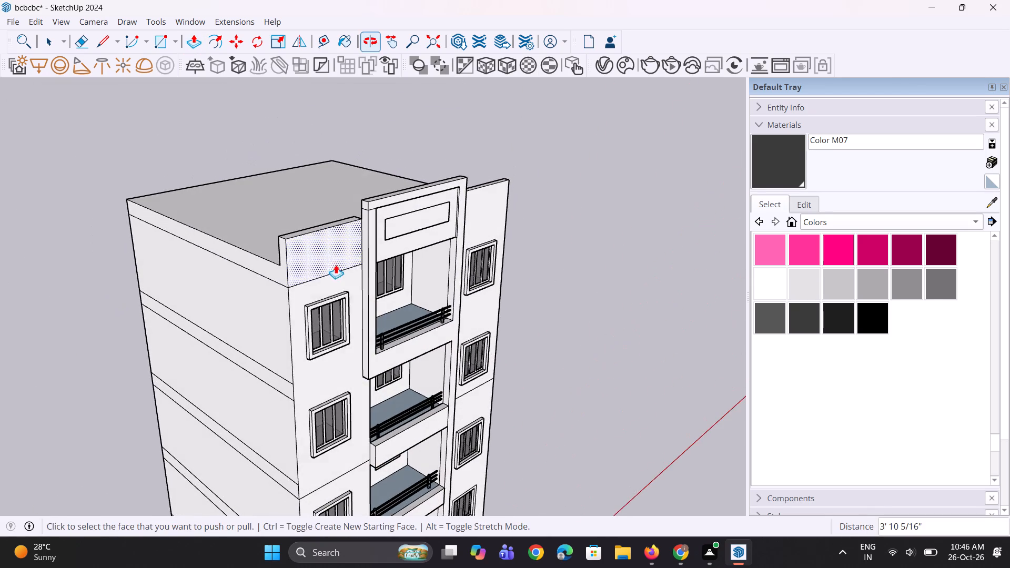
{"action": "scroll", "coordinate": [320, 328], "scroll_direction": "up", "scroll_amount": 10}
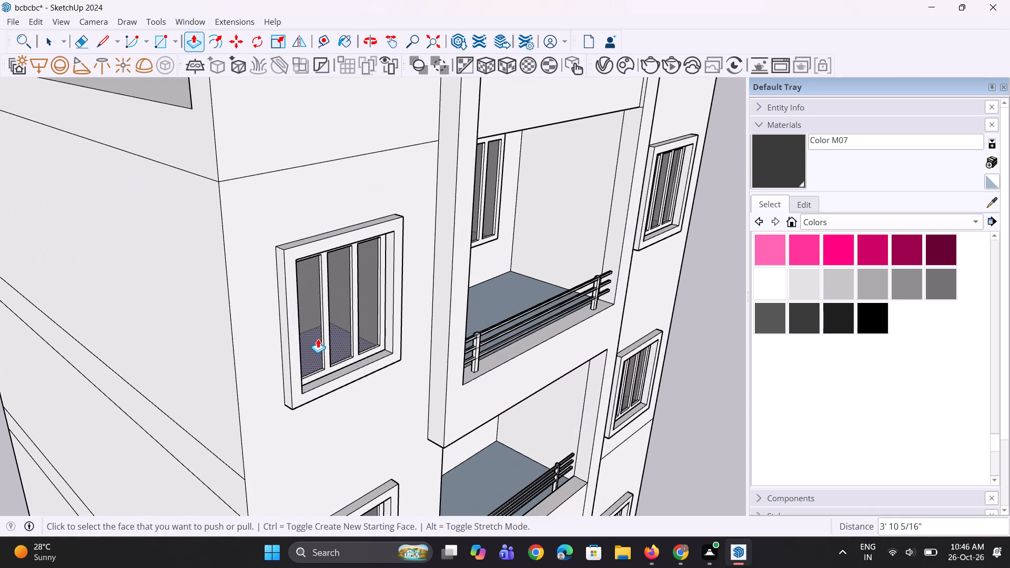
{"action": "scroll", "coordinate": [317, 339], "scroll_direction": "up", "scroll_amount": 3}
{"action": "key", "text": "e"}
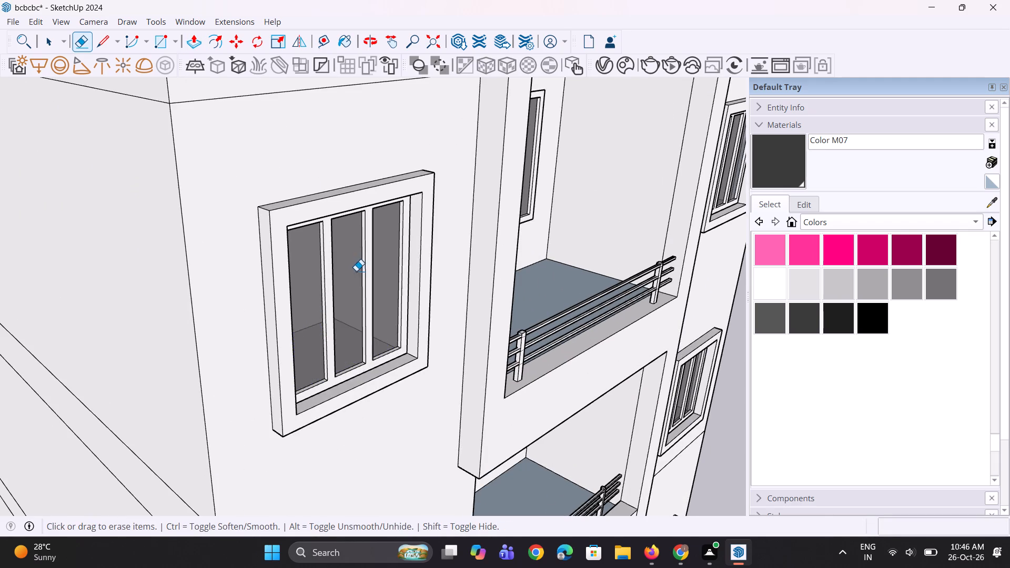
{"action": "scroll", "coordinate": [356, 271], "scroll_direction": "down", "scroll_amount": 5}
{"action": "left_click_drag", "start_coordinate": [298, 166], "coordinate": [298, 182]}
Pull the new parapet's top face up about 4 1/8" as a separate cap layer.
{"action": "scroll", "coordinate": [314, 226], "scroll_direction": "down", "scroll_amount": 5}
{"action": "middle_click_drag", "start_coordinate": [322, 226], "coordinate": [272, 236]}
{"action": "middle_click_drag", "start_coordinate": [278, 211], "coordinate": [307, 264]}
{"action": "scroll", "coordinate": [280, 155], "scroll_direction": "up", "scroll_amount": 5}
{"action": "middle_click_drag", "start_coordinate": [288, 185], "coordinate": [288, 185]}
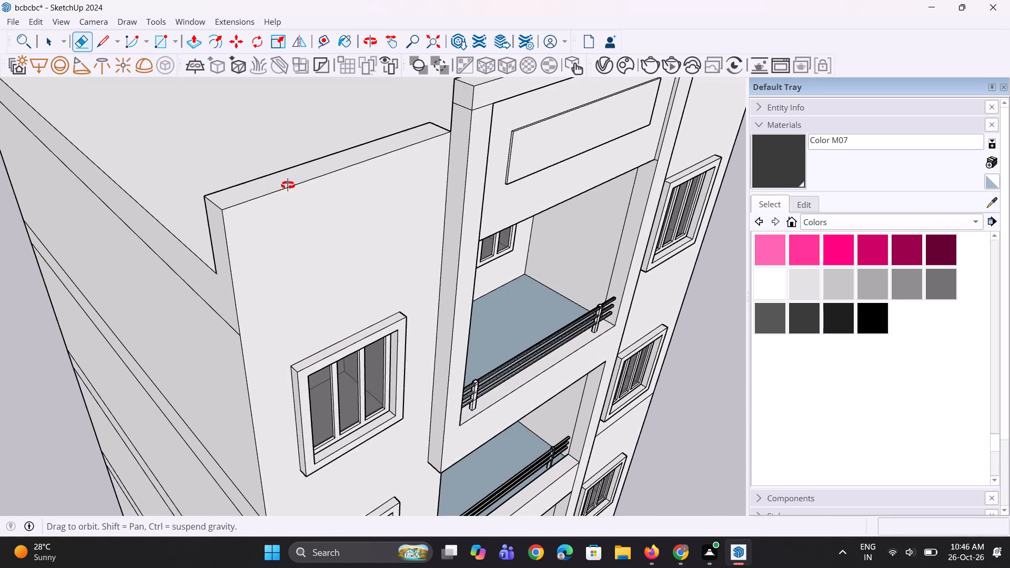
{"action": "middle_click_drag", "start_coordinate": [288, 185], "coordinate": [314, 197]}
{"action": "key", "text": "space"}
{"action": "key", "text": "space"}
{"action": "scroll", "coordinate": [269, 214], "scroll_direction": "up", "scroll_amount": 2}
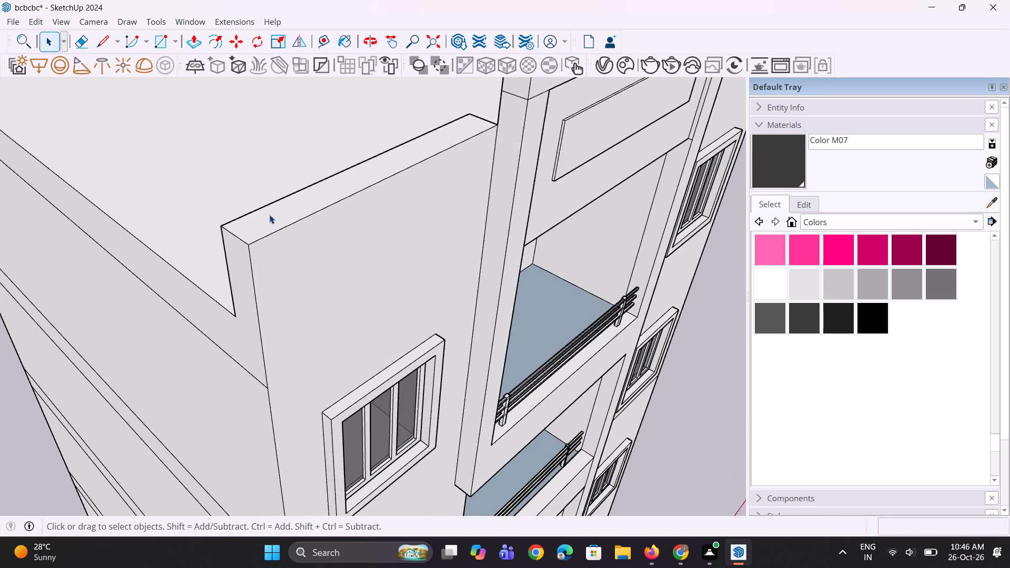
{"action": "scroll", "coordinate": [269, 215], "scroll_direction": "down", "scroll_amount": 1}
{"action": "scroll", "coordinate": [272, 217], "scroll_direction": "up", "scroll_amount": 3}
{"action": "key", "text": "p"}
{"action": "left_click", "coordinate": [274, 217]}
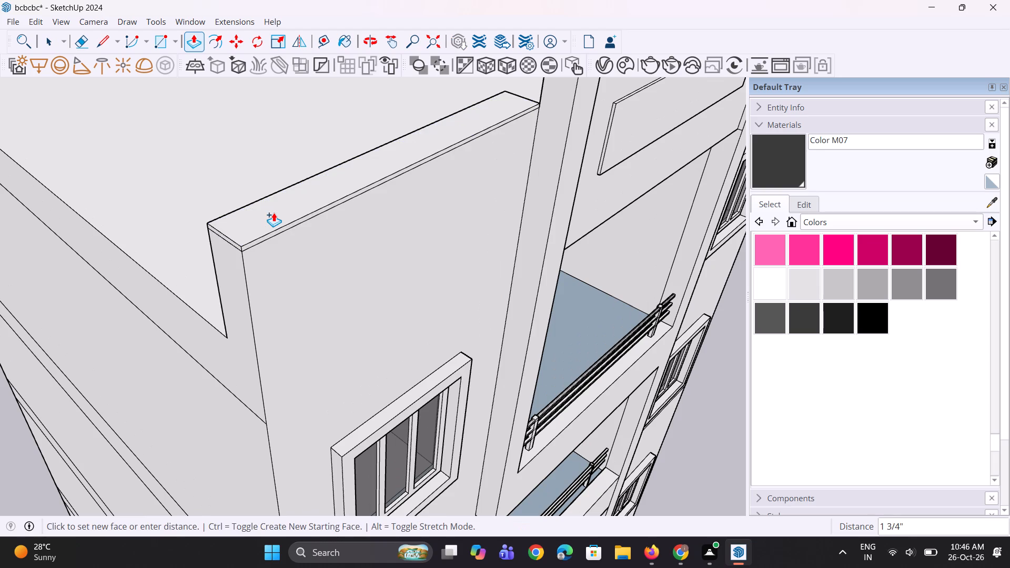
{"action": "left_click", "coordinate": [271, 206]}
Pull the cap's front face out about 3 11/16" and repeat the same overhang on its outer corner end.
{"action": "scroll", "coordinate": [271, 223], "scroll_direction": "up", "scroll_amount": 3}
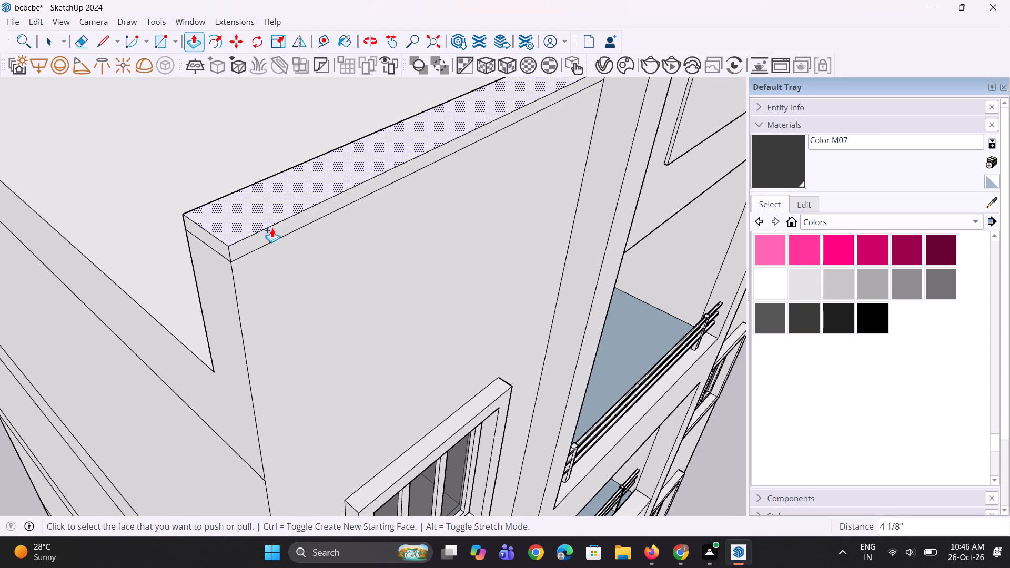
{"action": "left_click", "coordinate": [275, 230]}
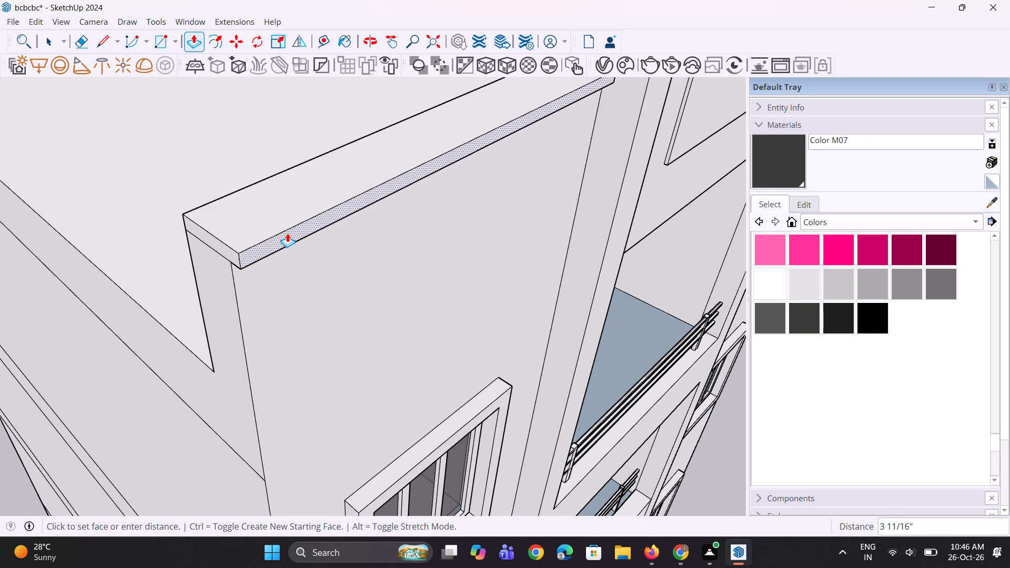
{"action": "left_click", "coordinate": [287, 233]}
{"action": "double_click", "coordinate": [226, 248]}
Repeat the same overhang on the cap's end beside the balcony frame and on its roof-side face.
{"action": "middle_click_drag", "start_coordinate": [283, 269], "coordinate": [247, 269]}
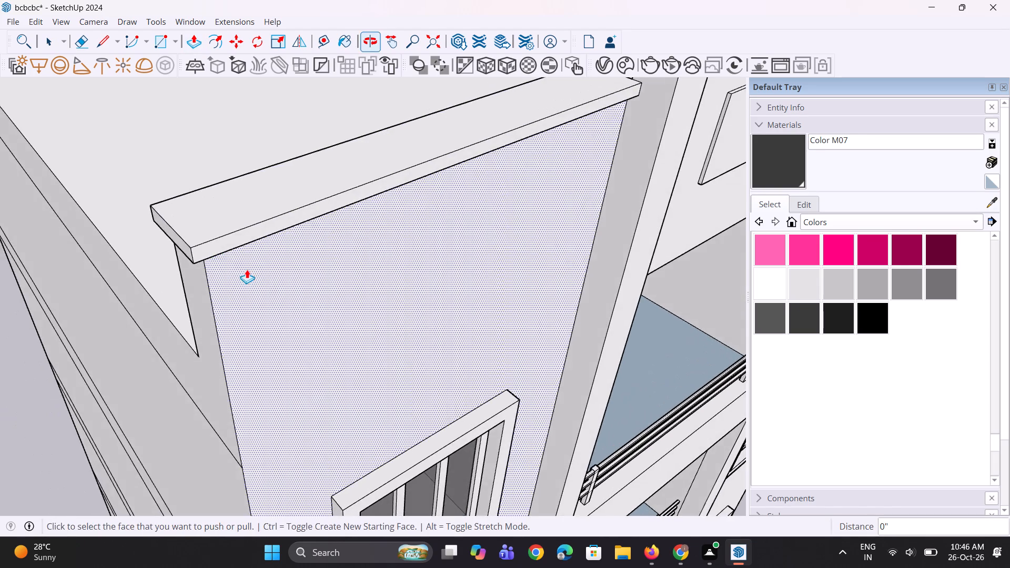
{"action": "scroll", "coordinate": [276, 278], "scroll_direction": "down", "scroll_amount": 6}
{"action": "middle_click_drag", "start_coordinate": [385, 194], "coordinate": [811, 200]}
{"action": "middle_click_drag", "start_coordinate": [410, 304], "coordinate": [683, 360]}
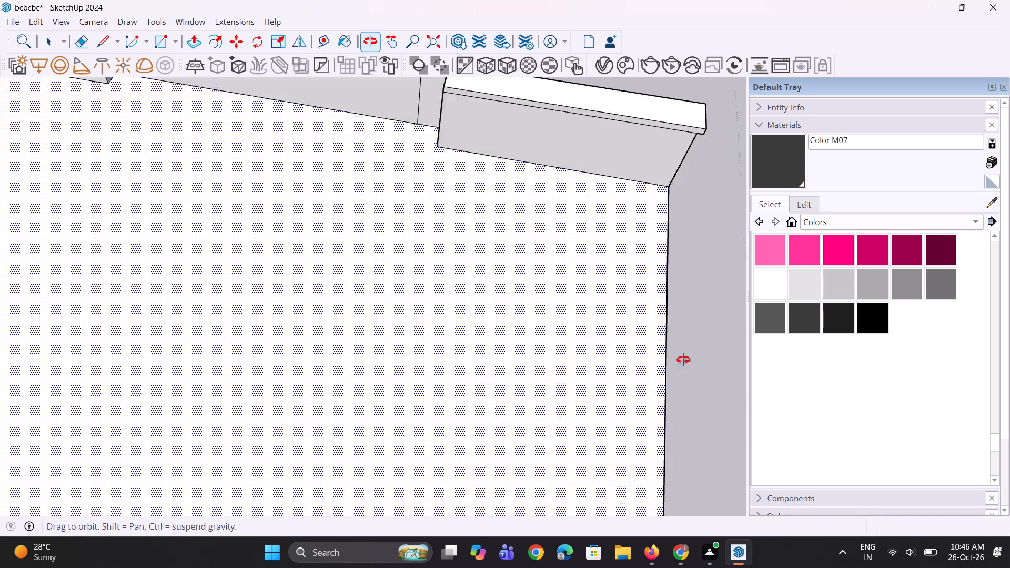
{"action": "middle_click_drag", "start_coordinate": [683, 360], "coordinate": [677, 346]}
{"action": "scroll", "coordinate": [659, 352], "scroll_direction": "down", "scroll_amount": 5}
{"action": "scroll", "coordinate": [457, 119], "scroll_direction": "up", "scroll_amount": 11}
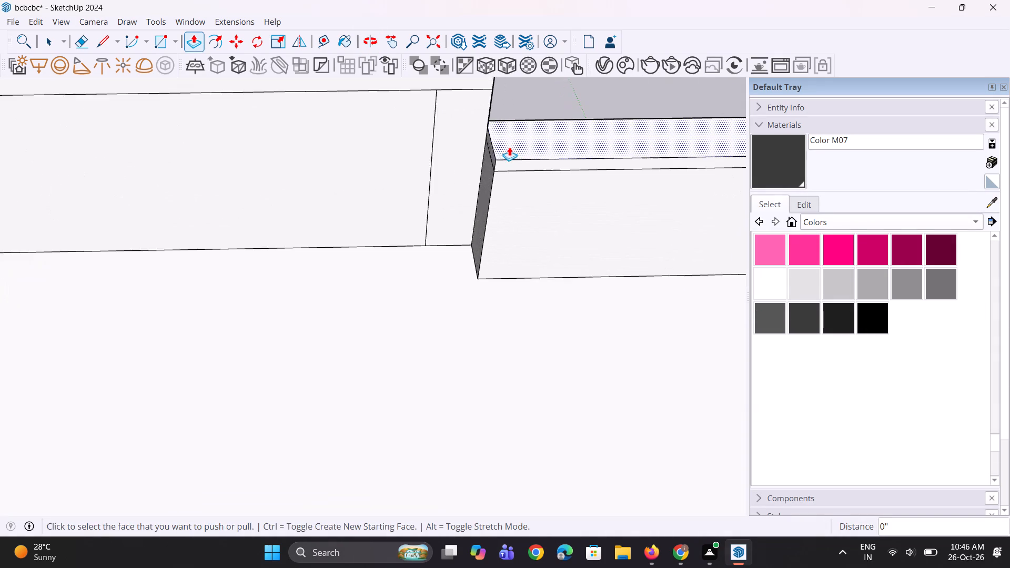
{"action": "scroll", "coordinate": [509, 147], "scroll_direction": "up", "scroll_amount": 7}
{"action": "double_click", "coordinate": [490, 161]}
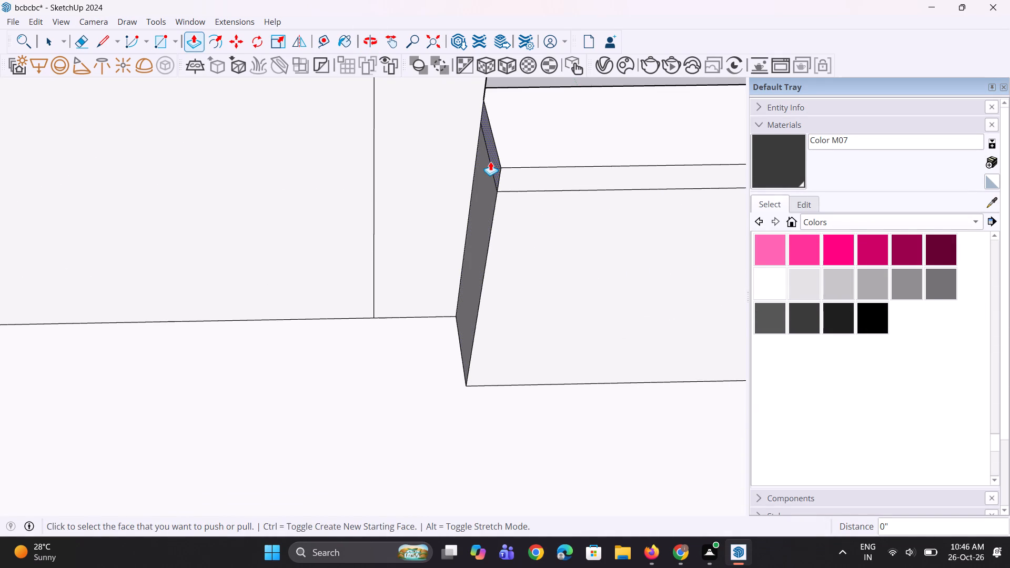
{"action": "middle_click_drag", "start_coordinate": [511, 192], "coordinate": [420, 176]}
{"action": "scroll", "coordinate": [324, 192], "scroll_direction": "down", "scroll_amount": 6}
{"action": "scroll", "coordinate": [484, 190], "scroll_direction": "up", "scroll_amount": 2}
{"action": "double_click", "coordinate": [475, 206]}
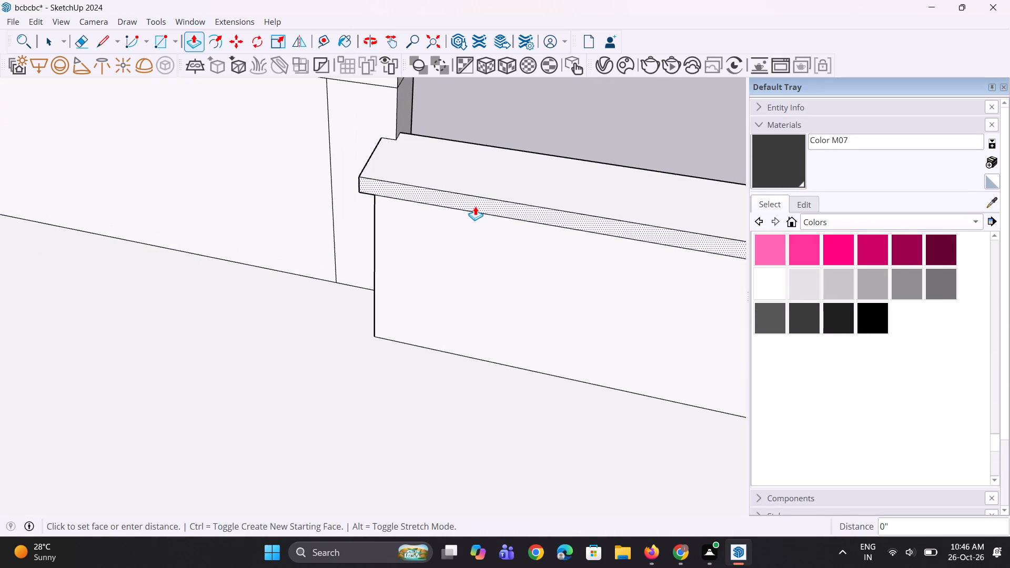
Pull the top of the right-hand parapet up about 4 1/8" to the height of the left parapet's cap, then end Push/Pull.
{"action": "scroll", "coordinate": [462, 220], "scroll_direction": "up", "scroll_amount": 1}
{"action": "middle_click_drag", "start_coordinate": [449, 227], "coordinate": [130, 241]}
{"action": "scroll", "coordinate": [381, 177], "scroll_direction": "down", "scroll_amount": 5}
{"action": "middle_click_drag", "start_coordinate": [410, 201], "coordinate": [84, 84]}
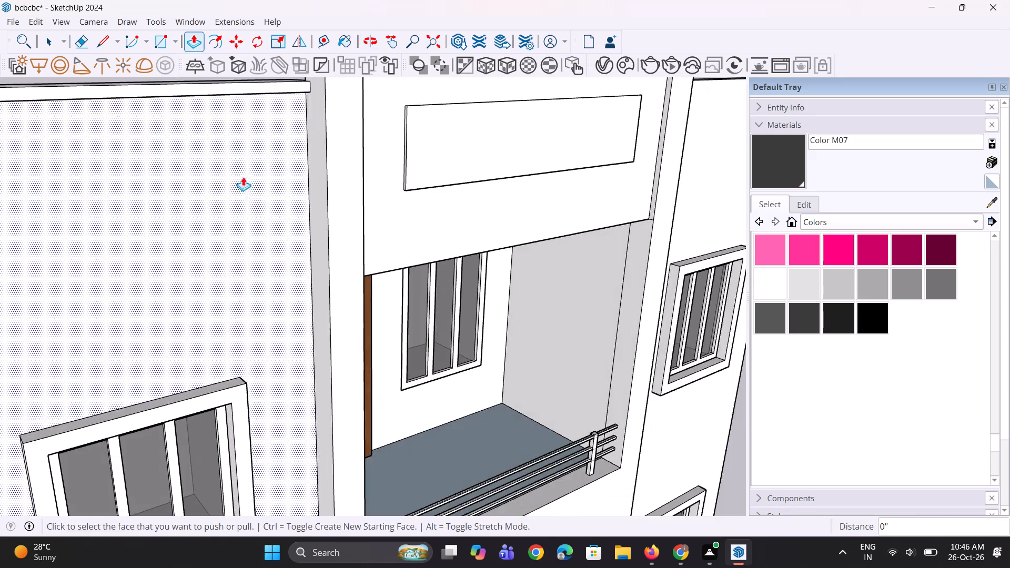
{"action": "scroll", "coordinate": [276, 214], "scroll_direction": "down", "scroll_amount": 10}
{"action": "middle_click_drag", "start_coordinate": [294, 217], "coordinate": [213, 215]}
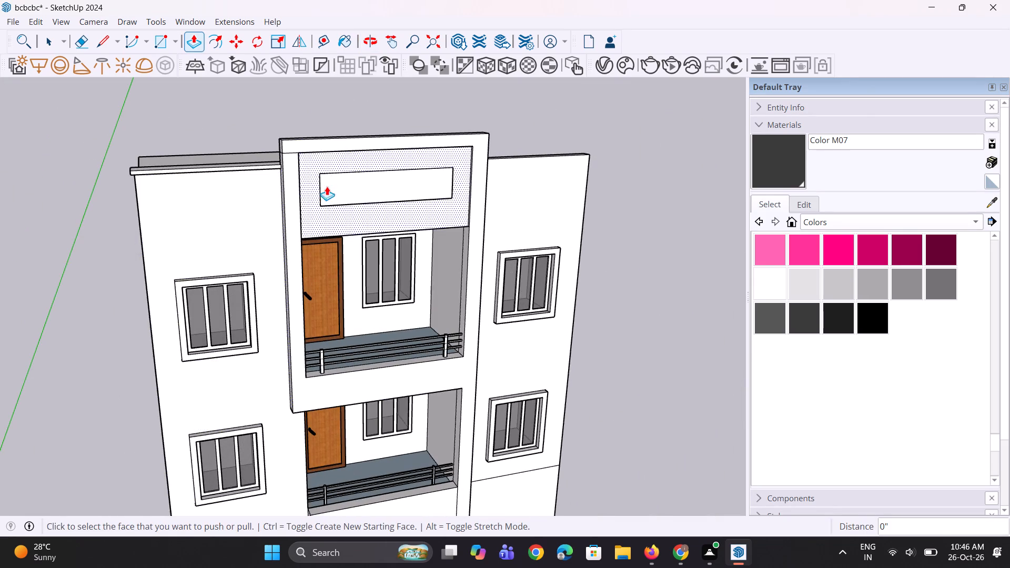
{"action": "middle_click_drag", "start_coordinate": [390, 226], "coordinate": [307, 261]}
{"action": "scroll", "coordinate": [437, 175], "scroll_direction": "up", "scroll_amount": 1}
{"action": "scroll", "coordinate": [506, 174], "scroll_direction": "up", "scroll_amount": 3}
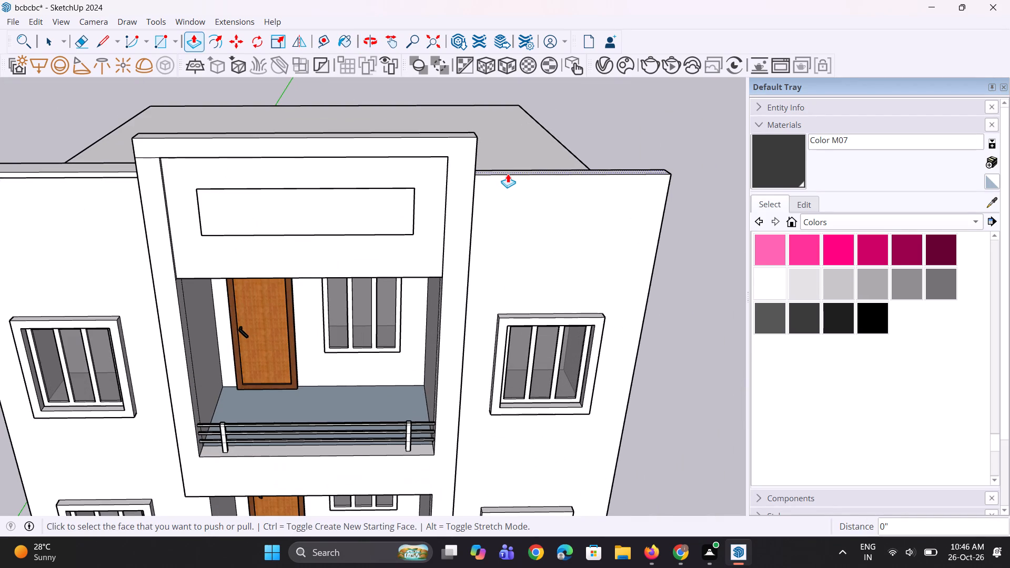
{"action": "scroll", "coordinate": [500, 172], "scroll_direction": "up", "scroll_amount": 4}
{"action": "left_click", "coordinate": [500, 172]}
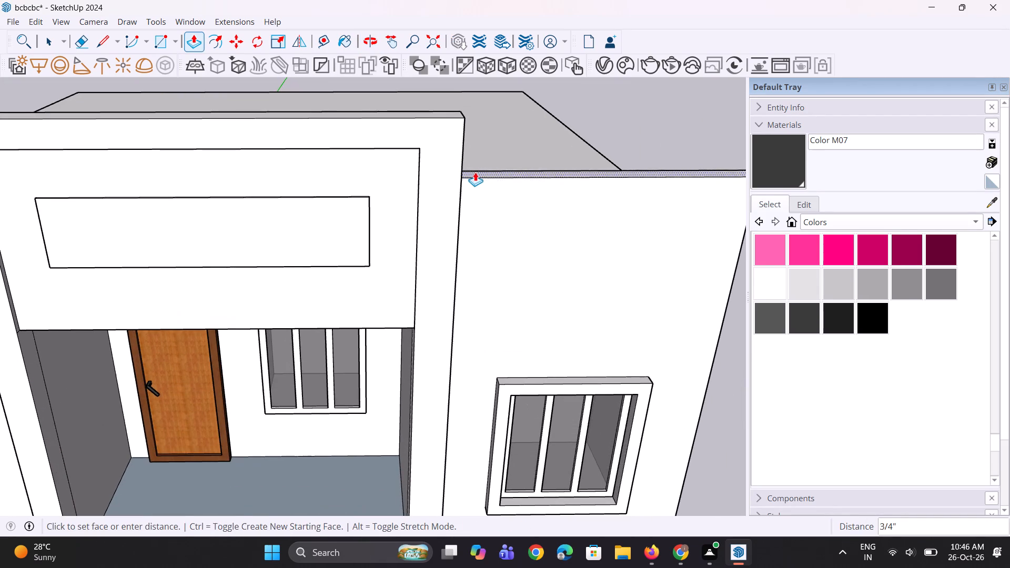
{"action": "scroll", "coordinate": [462, 163], "scroll_direction": "down", "scroll_amount": 7}
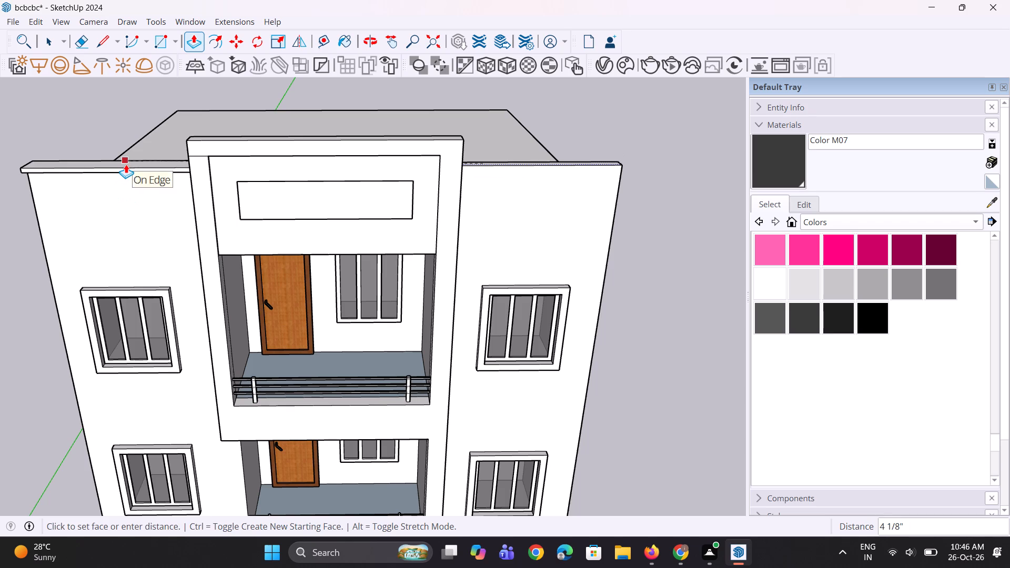
{"action": "left_click", "coordinate": [126, 164]}
{"action": "scroll", "coordinate": [211, 193], "scroll_direction": "down", "scroll_amount": 5}
{"action": "middle_click_drag", "start_coordinate": [279, 220], "coordinate": [272, 195]}
{"action": "key", "text": "space"}
Examine the whole front facade, comparing the two parapets on either side of the balcony frame.
{"action": "scroll", "coordinate": [270, 226], "scroll_direction": "down", "scroll_amount": 4}
{"action": "key", "text": "space"}
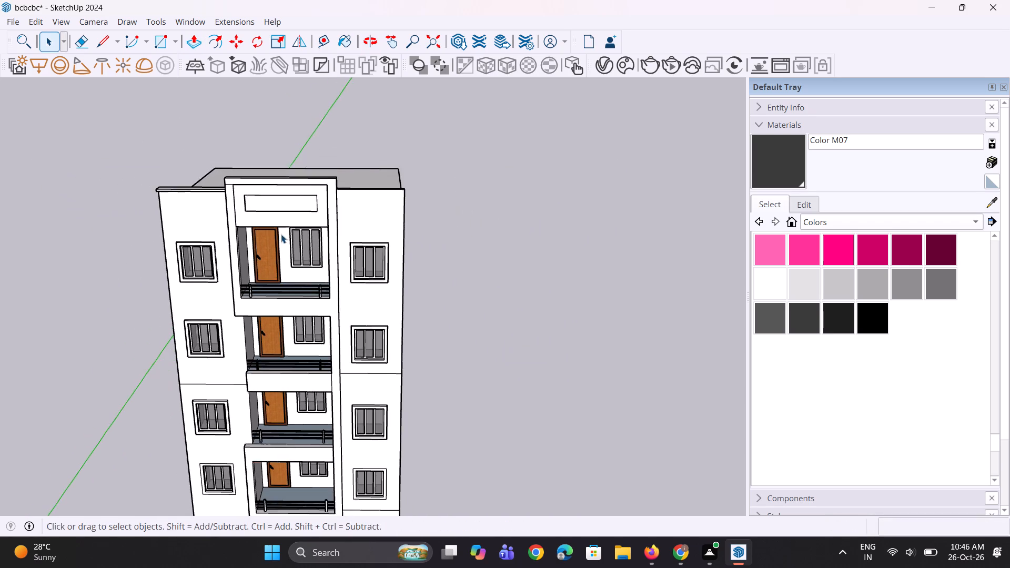
{"action": "middle_click_drag", "start_coordinate": [282, 234], "coordinate": [281, 201]}
{"action": "scroll", "coordinate": [268, 200], "scroll_direction": "up", "scroll_amount": 3}
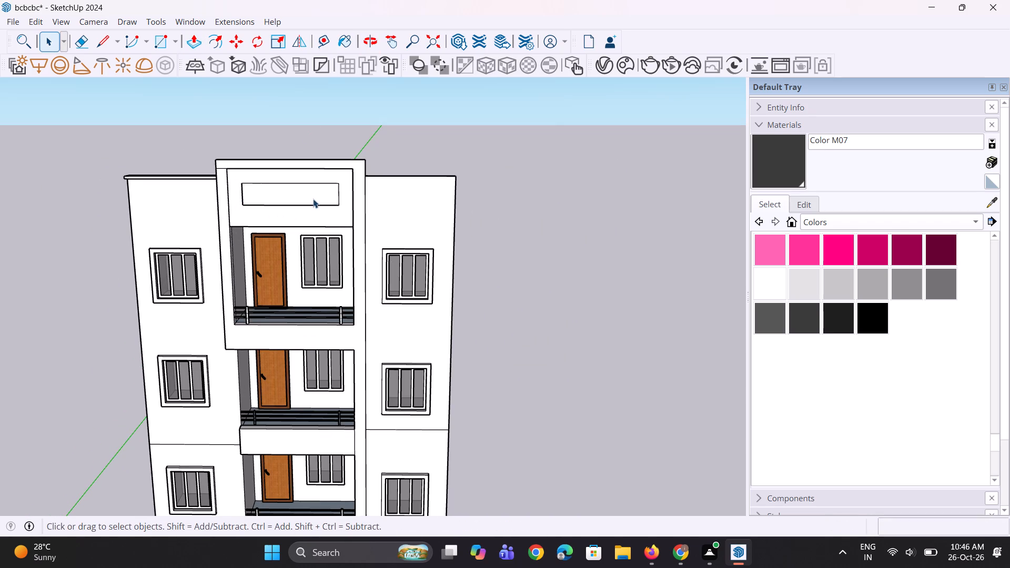
{"action": "scroll", "coordinate": [314, 199], "scroll_direction": "down", "scroll_amount": 4}
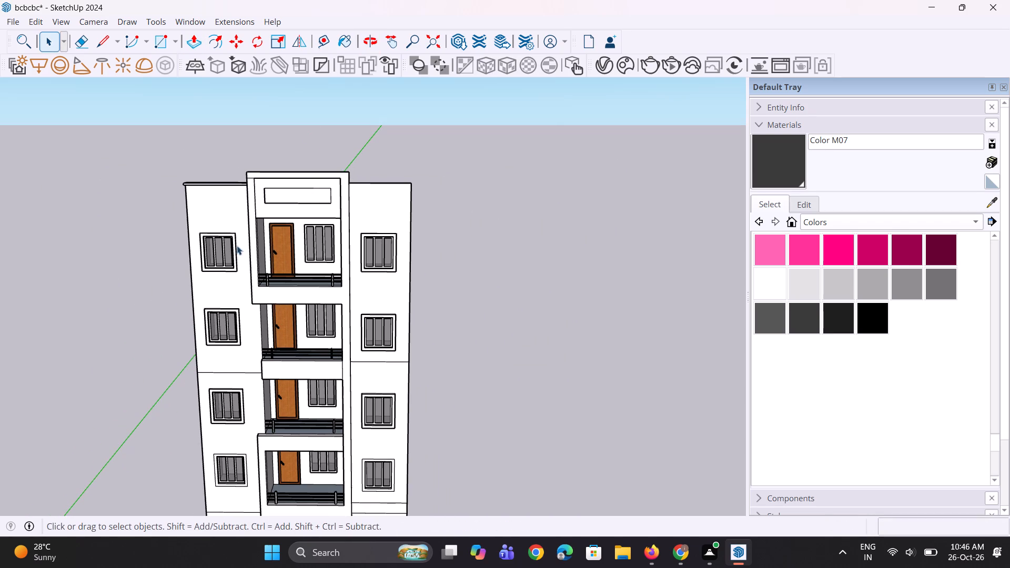
{"action": "scroll", "coordinate": [146, 202], "scroll_direction": "up", "scroll_amount": 8}
Copy the edge beneath the left parapet's cap about 8' 8 5/16" down the wall, just above the top-floor window.
{"action": "middle_click_drag", "start_coordinate": [228, 214], "coordinate": [265, 121]}
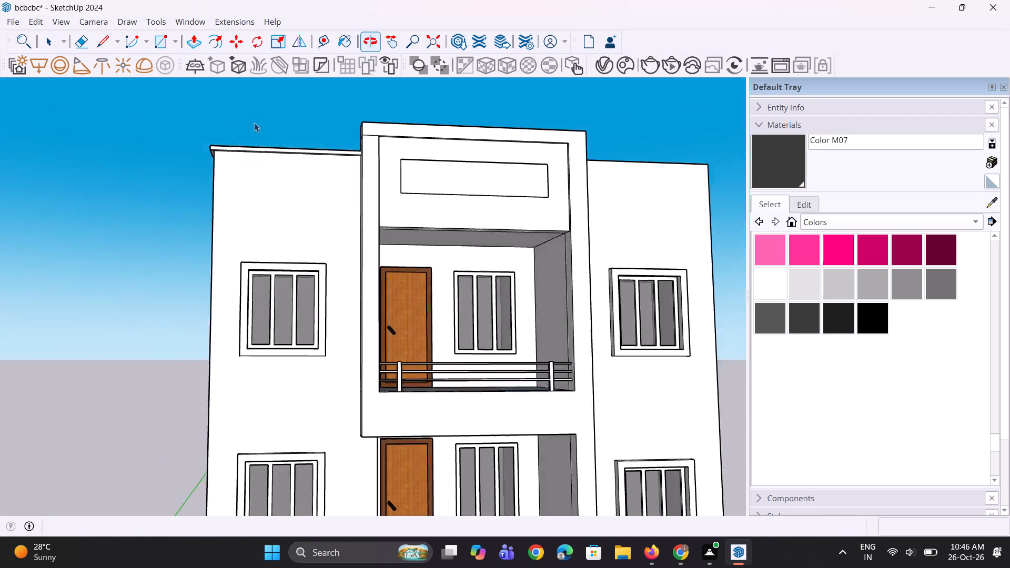
{"action": "scroll", "coordinate": [222, 152], "scroll_direction": "up", "scroll_amount": 14}
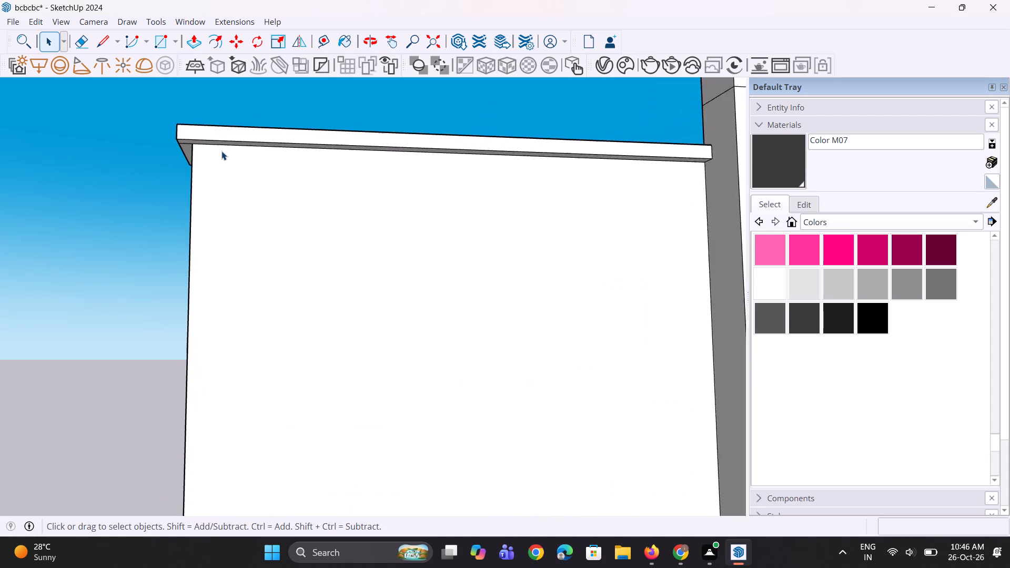
{"action": "scroll", "coordinate": [221, 151], "scroll_direction": "up", "scroll_amount": 1}
{"action": "middle_click_drag", "start_coordinate": [216, 175], "coordinate": [271, 109]}
{"action": "left_click", "coordinate": [257, 128]}
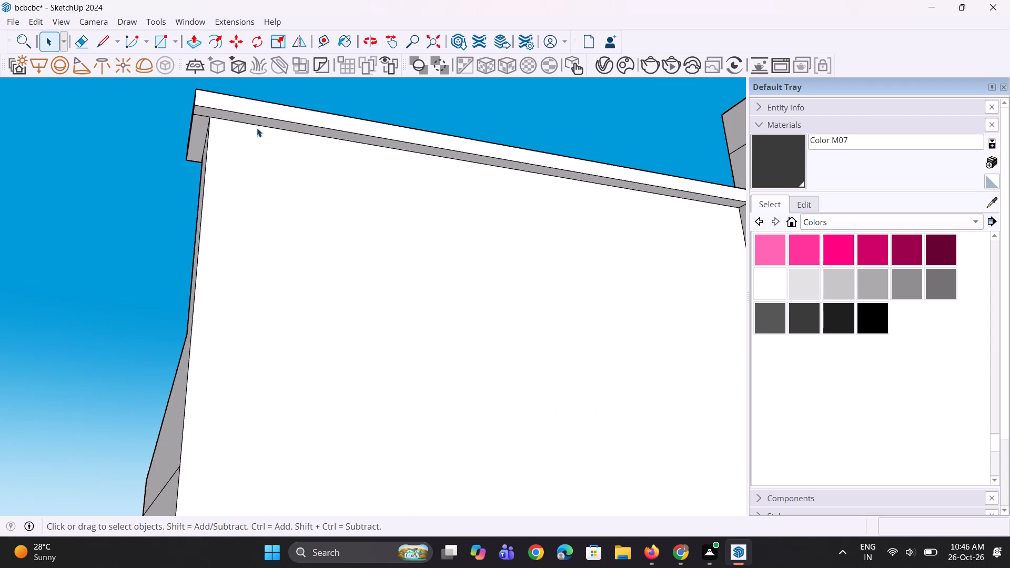
{"action": "left_click", "coordinate": [257, 123]}
{"action": "scroll", "coordinate": [257, 124], "scroll_direction": "down", "scroll_amount": 3}
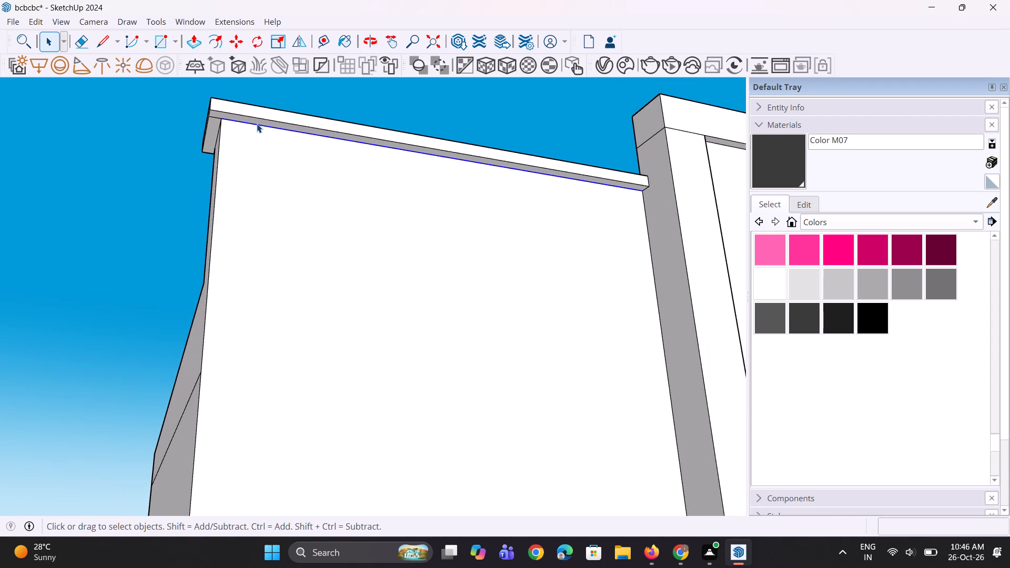
{"action": "key", "text": "m"}
{"action": "left_click", "coordinate": [226, 119]}
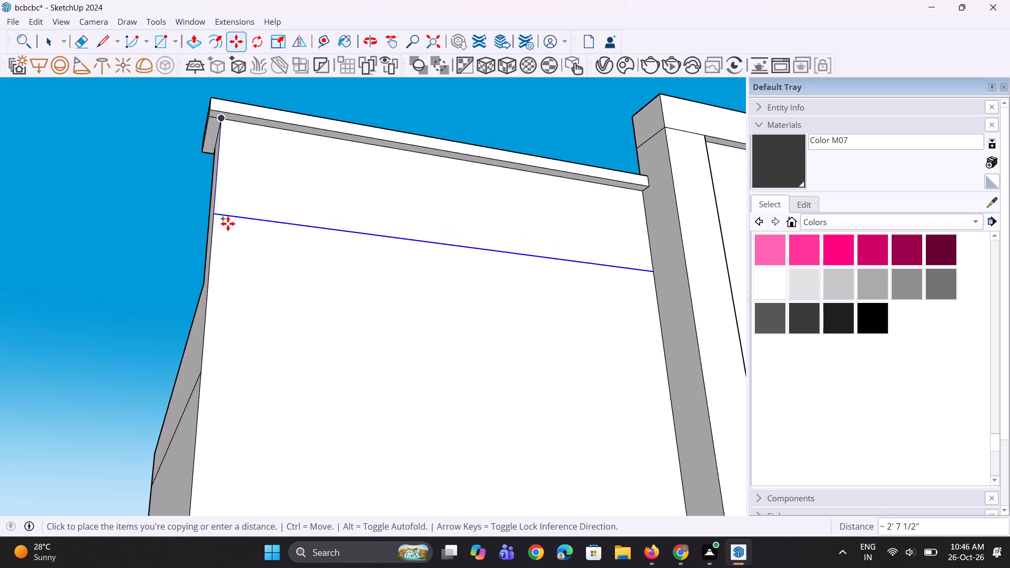
{"action": "scroll", "coordinate": [230, 232], "scroll_direction": "down", "scroll_amount": 5}
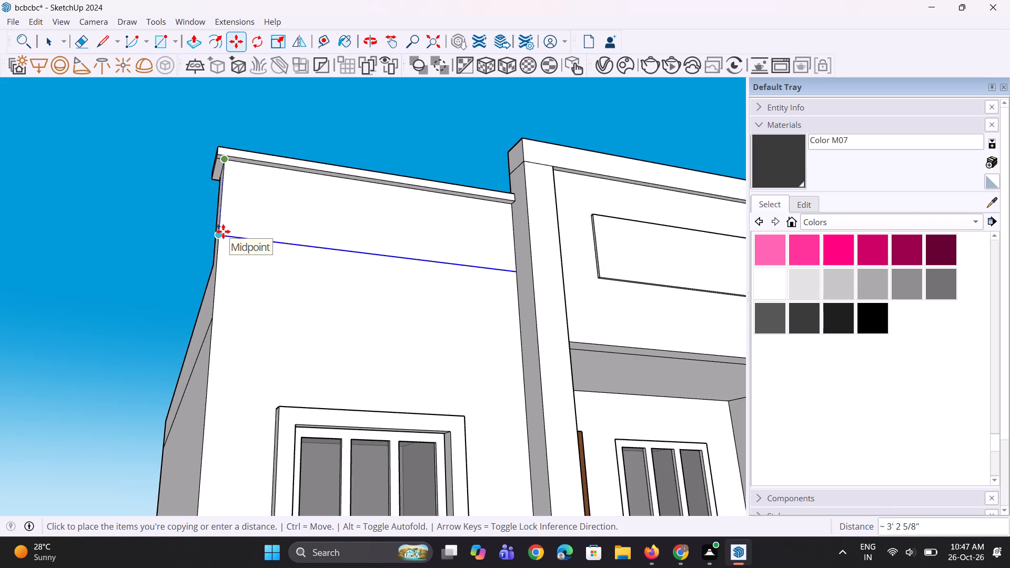
{"action": "scroll", "coordinate": [223, 242], "scroll_direction": "down", "scroll_amount": 5}
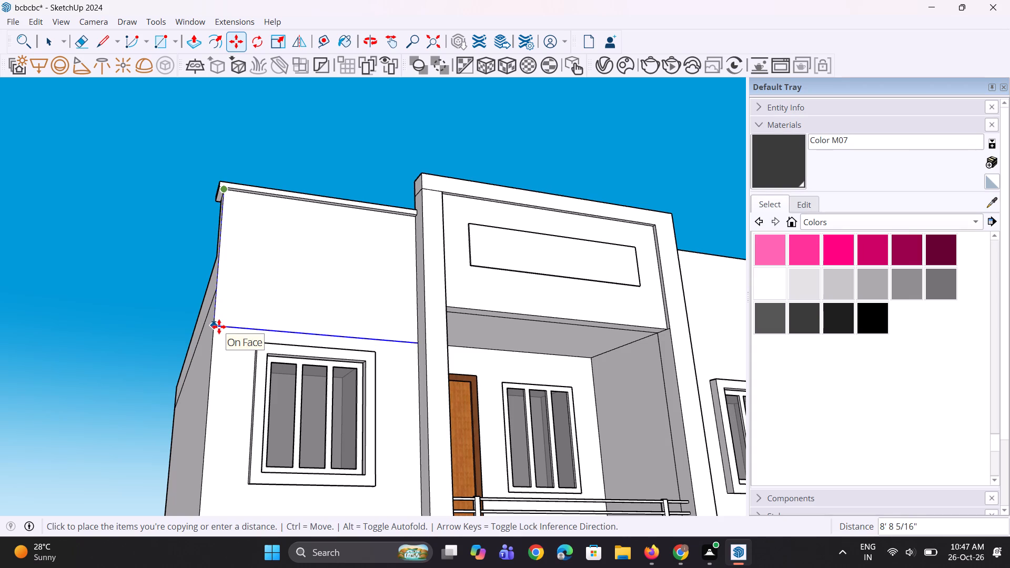
{"action": "left_click", "coordinate": [219, 327]}
Copy that wall line about 9' 4 1/16" down, just below the left wall's top-floor window.
{"action": "scroll", "coordinate": [268, 255], "scroll_direction": "down", "scroll_amount": 9}
{"action": "scroll", "coordinate": [247, 332], "scroll_direction": "up", "scroll_amount": 4}
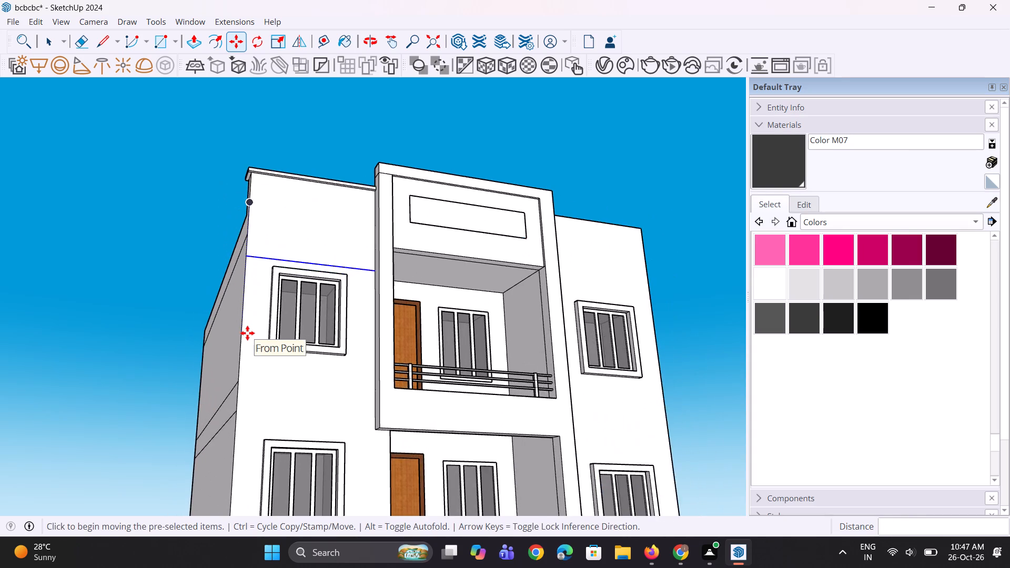
{"action": "scroll", "coordinate": [247, 333], "scroll_direction": "up", "scroll_amount": 3}
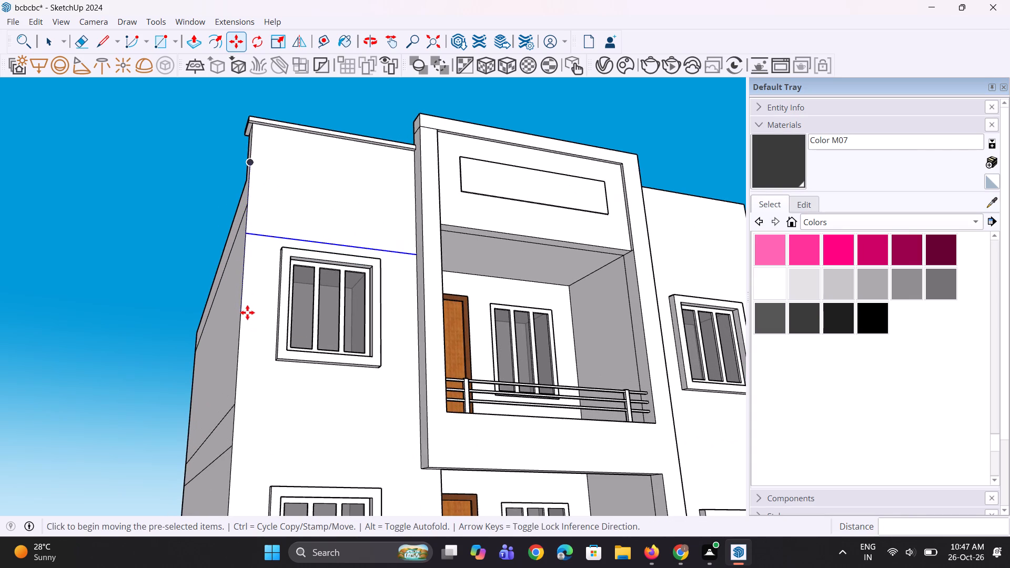
{"action": "key", "text": "m"}
{"action": "scroll", "coordinate": [228, 253], "scroll_direction": "up", "scroll_amount": 2}
{"action": "left_click", "coordinate": [253, 224]}
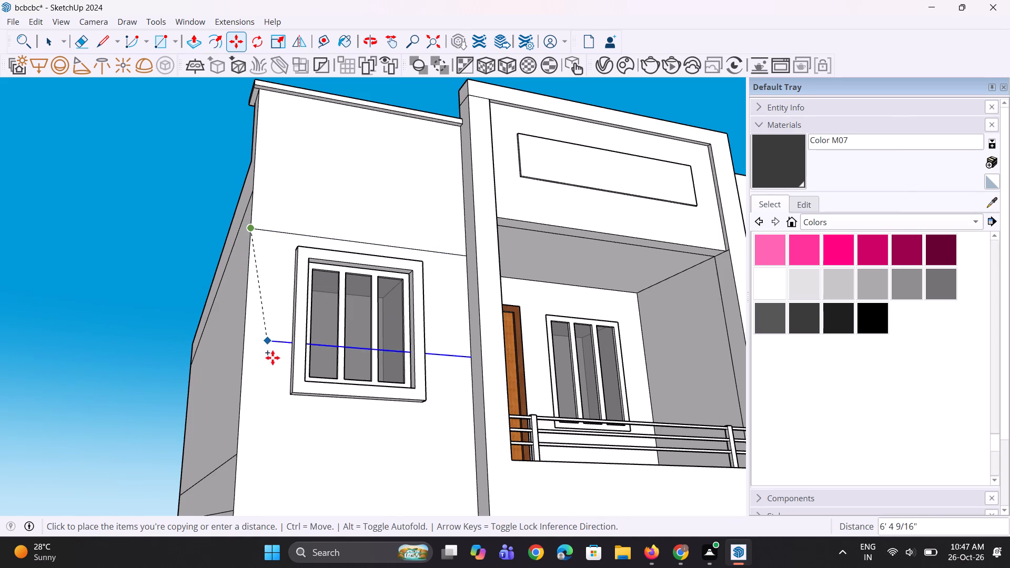
{"action": "left_click", "coordinate": [241, 404]}
Copy the line about 6' 9 1/8" down the left wall, just above the window one floor below the top.
{"action": "scroll", "coordinate": [245, 282], "scroll_direction": "down", "scroll_amount": 10}
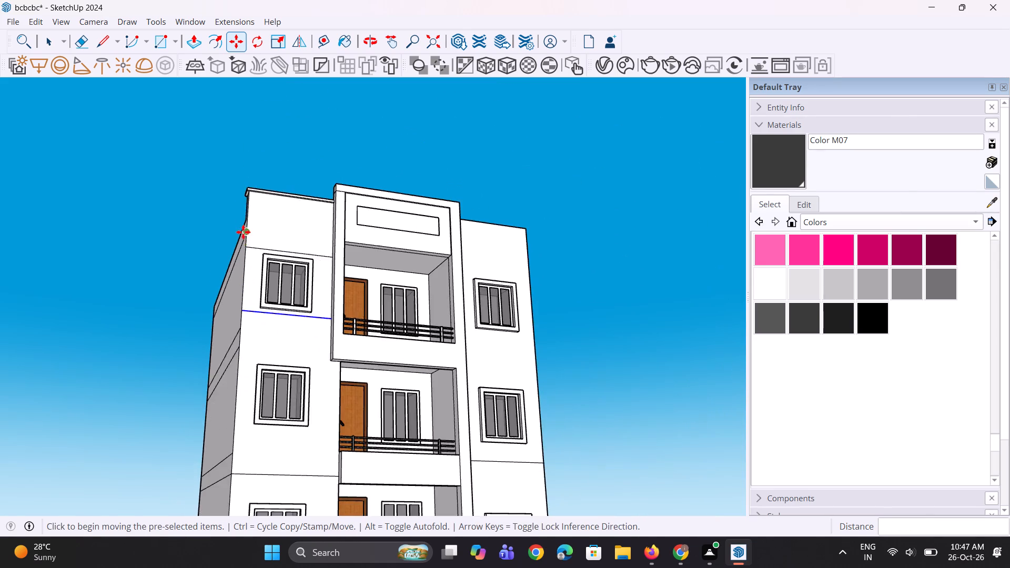
{"action": "scroll", "coordinate": [243, 232], "scroll_direction": "down", "scroll_amount": 5}
{"action": "scroll", "coordinate": [226, 380], "scroll_direction": "up", "scroll_amount": 5}
{"action": "scroll", "coordinate": [250, 312], "scroll_direction": "up", "scroll_amount": 2}
{"action": "key", "text": "m"}
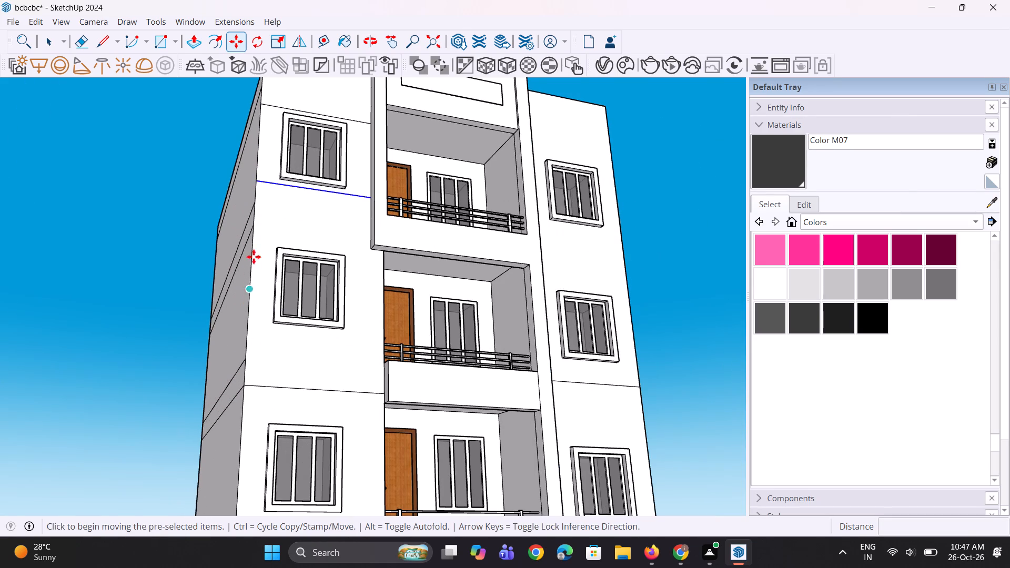
{"action": "left_click", "coordinate": [256, 177]}
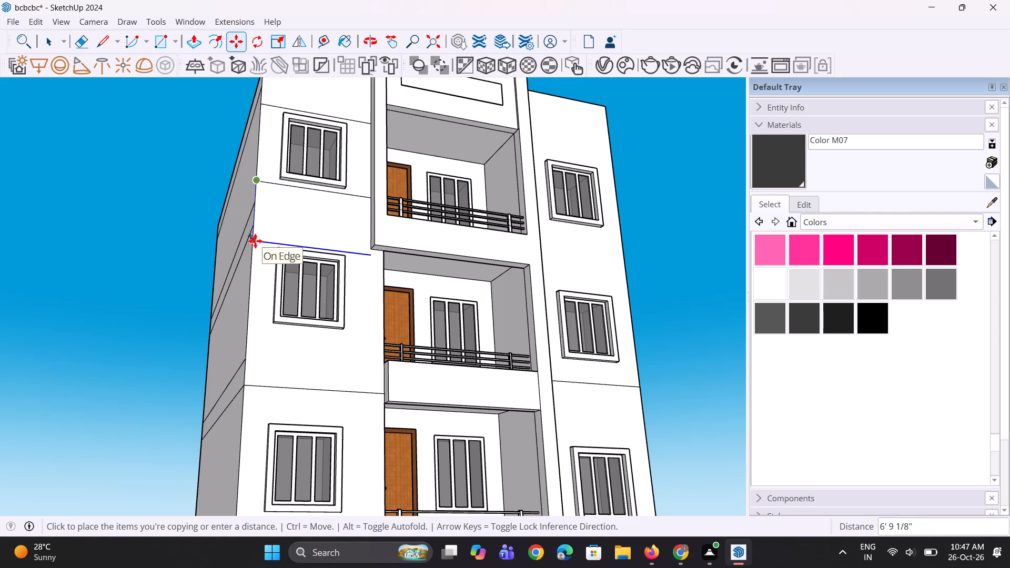
{"action": "left_click", "coordinate": [255, 241]}
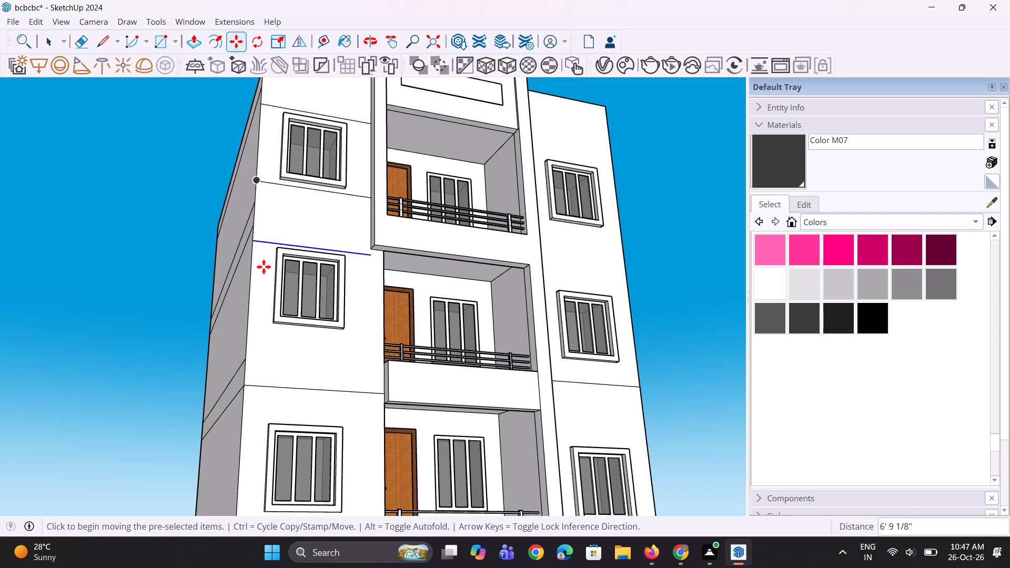
Copy the line about 9' 5 15/16" down, just below that same window, and end the move.
{"action": "key", "text": "m"}
{"action": "left_click", "coordinate": [254, 241]}
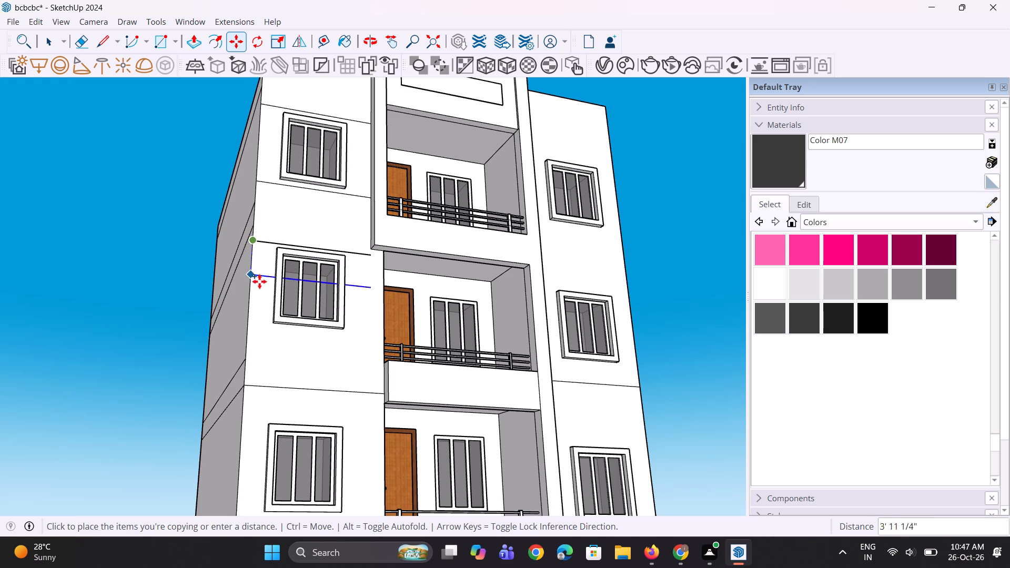
{"action": "left_click", "coordinate": [251, 332]}
{"action": "middle_click_drag", "start_coordinate": [323, 315], "coordinate": [297, 389]}
{"action": "key", "text": "space"}
{"action": "key", "text": "space"}
Extend the line above that window about 1' 5 3/16" to the wall edge beside the balcony door.
{"action": "scroll", "coordinate": [403, 350], "scroll_direction": "up", "scroll_amount": 2}
{"action": "middle_click_drag", "start_coordinate": [395, 340], "coordinate": [356, 353]}
{"action": "scroll", "coordinate": [381, 245], "scroll_direction": "up", "scroll_amount": 10}
{"action": "key", "text": "l"}
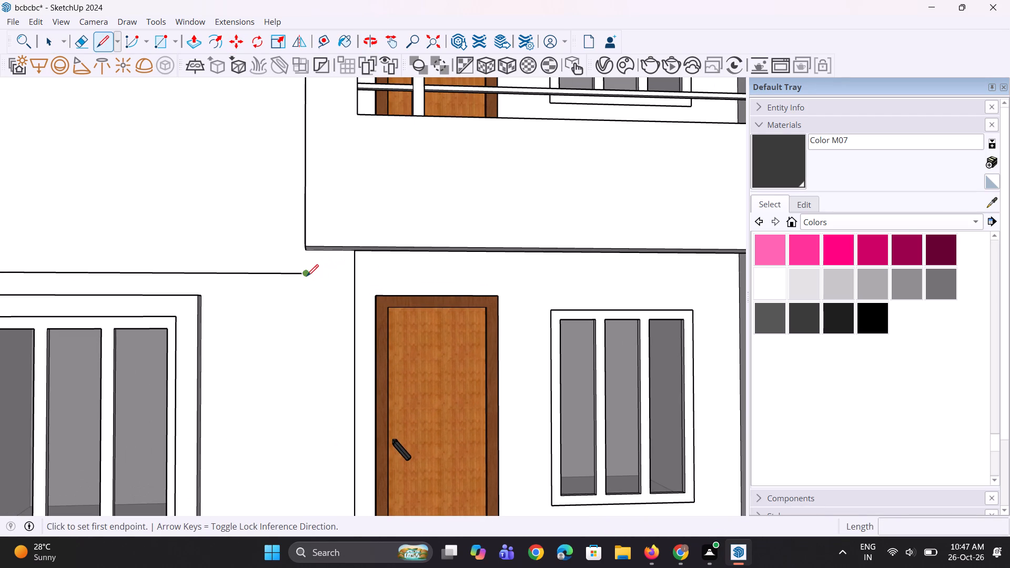
{"action": "left_click", "coordinate": [304, 276]}
{"action": "left_click", "coordinate": [354, 273]}
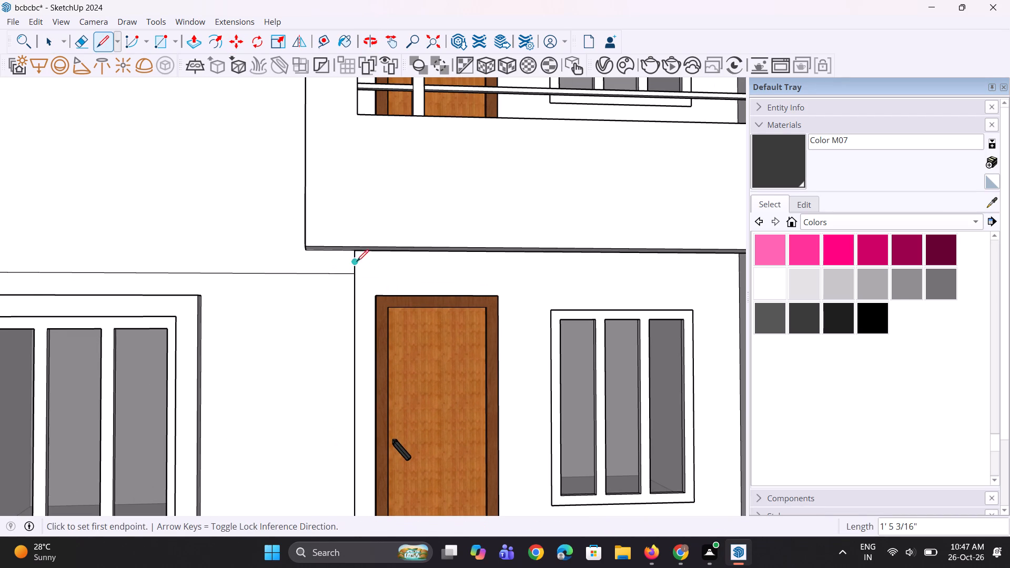
Extend the line below that window about 1' 5 3/16" to the wall edge beside the balcony railing.
{"action": "scroll", "coordinate": [348, 219], "scroll_direction": "down", "scroll_amount": 8}
{"action": "scroll", "coordinate": [340, 491], "scroll_direction": "up", "scroll_amount": 4}
{"action": "scroll", "coordinate": [317, 348], "scroll_direction": "up", "scroll_amount": 5}
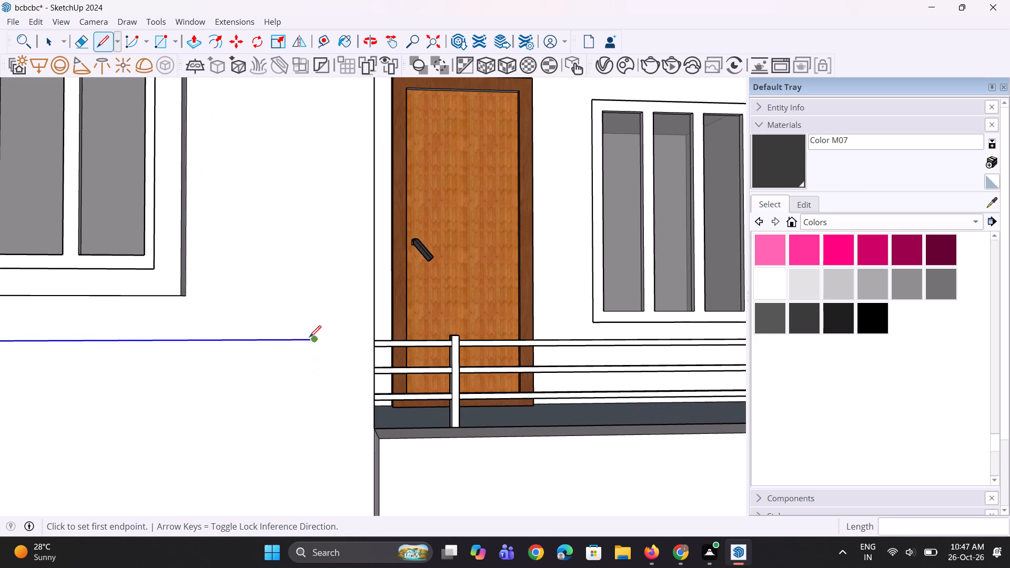
{"action": "left_click_drag", "start_coordinate": [315, 341], "coordinate": [321, 341]}
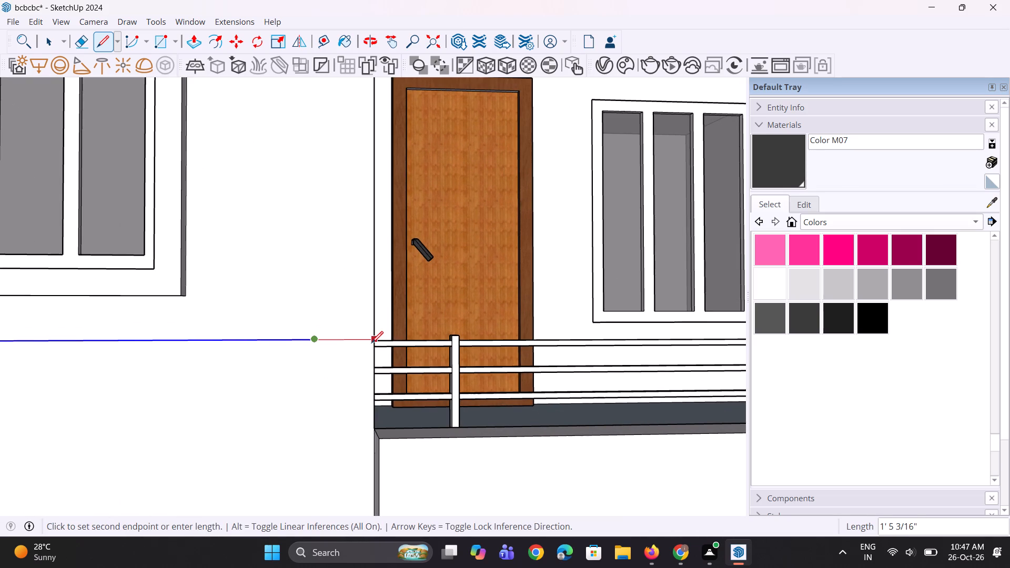
{"action": "left_click", "coordinate": [372, 343]}
{"action": "scroll", "coordinate": [374, 331], "scroll_direction": "down", "scroll_amount": 11}
{"action": "key", "text": "space"}
{"action": "key", "text": "space"}
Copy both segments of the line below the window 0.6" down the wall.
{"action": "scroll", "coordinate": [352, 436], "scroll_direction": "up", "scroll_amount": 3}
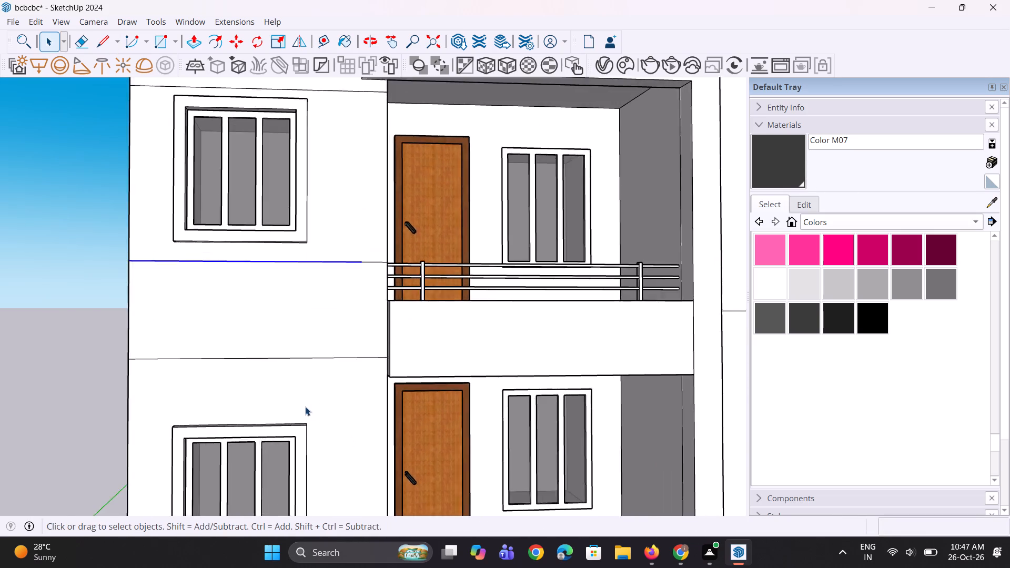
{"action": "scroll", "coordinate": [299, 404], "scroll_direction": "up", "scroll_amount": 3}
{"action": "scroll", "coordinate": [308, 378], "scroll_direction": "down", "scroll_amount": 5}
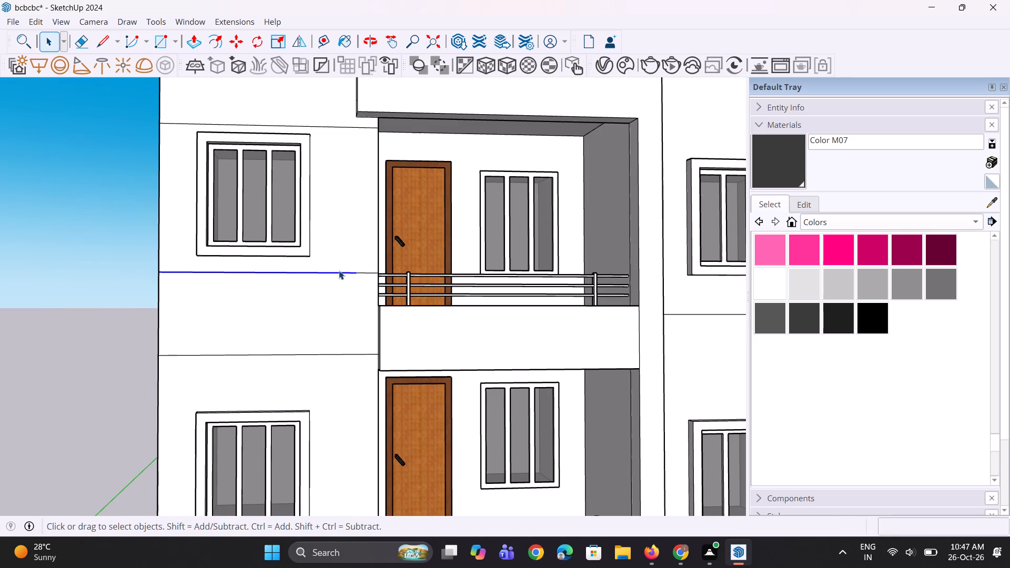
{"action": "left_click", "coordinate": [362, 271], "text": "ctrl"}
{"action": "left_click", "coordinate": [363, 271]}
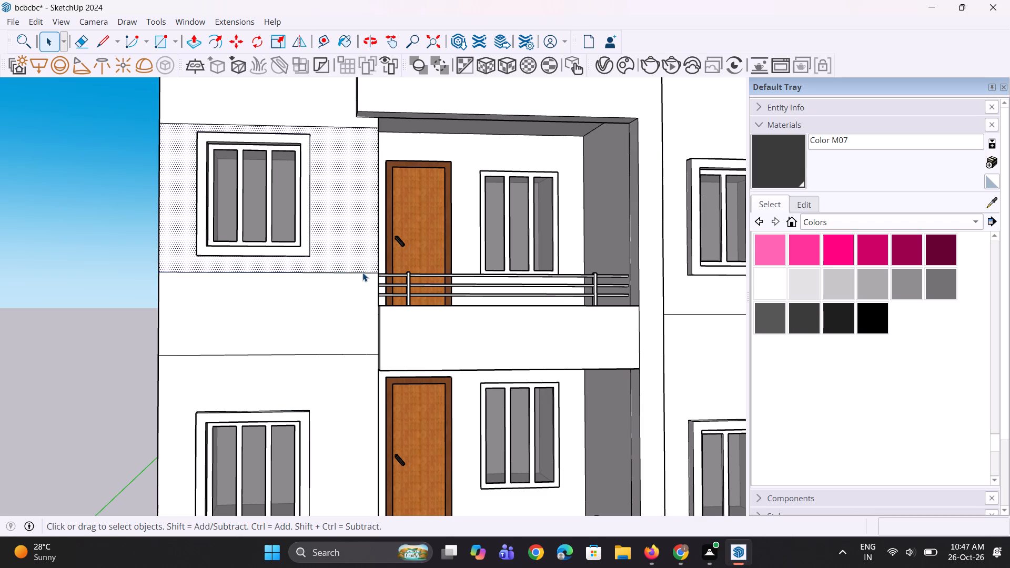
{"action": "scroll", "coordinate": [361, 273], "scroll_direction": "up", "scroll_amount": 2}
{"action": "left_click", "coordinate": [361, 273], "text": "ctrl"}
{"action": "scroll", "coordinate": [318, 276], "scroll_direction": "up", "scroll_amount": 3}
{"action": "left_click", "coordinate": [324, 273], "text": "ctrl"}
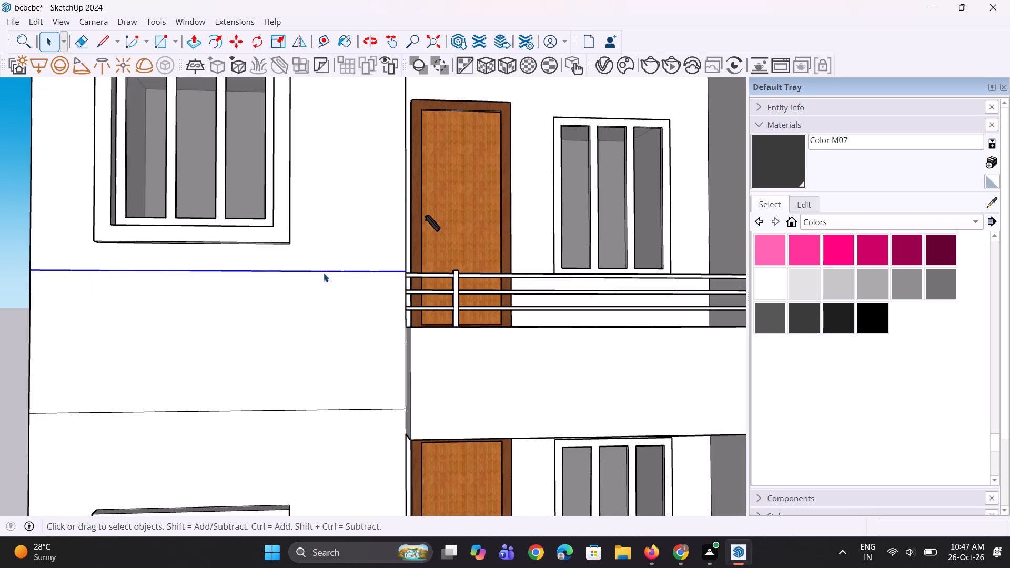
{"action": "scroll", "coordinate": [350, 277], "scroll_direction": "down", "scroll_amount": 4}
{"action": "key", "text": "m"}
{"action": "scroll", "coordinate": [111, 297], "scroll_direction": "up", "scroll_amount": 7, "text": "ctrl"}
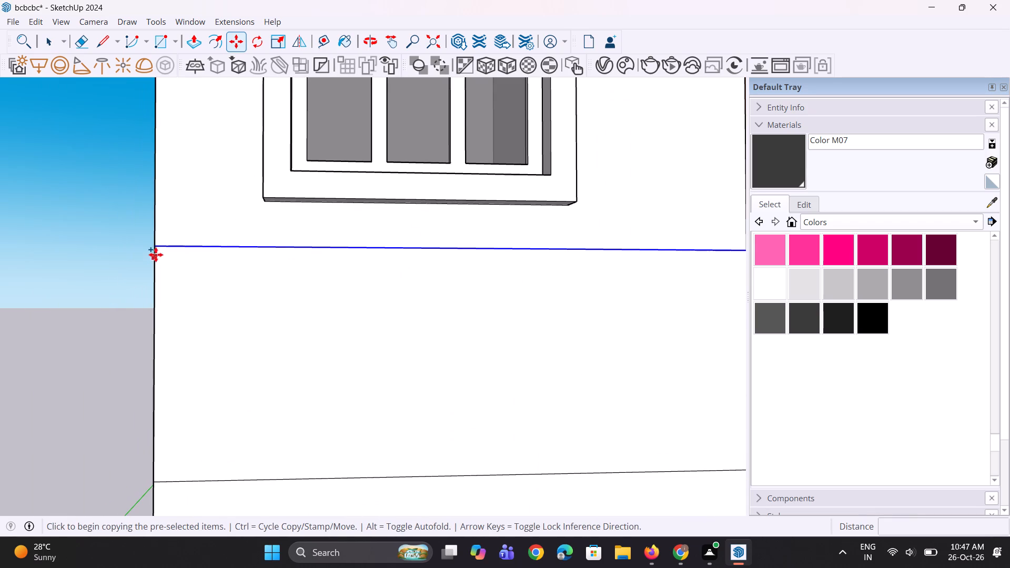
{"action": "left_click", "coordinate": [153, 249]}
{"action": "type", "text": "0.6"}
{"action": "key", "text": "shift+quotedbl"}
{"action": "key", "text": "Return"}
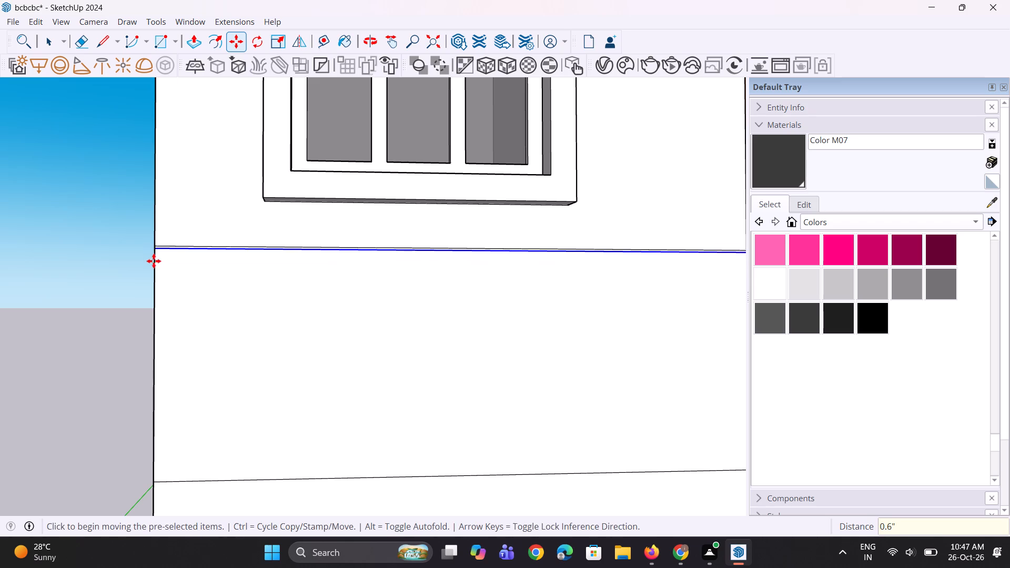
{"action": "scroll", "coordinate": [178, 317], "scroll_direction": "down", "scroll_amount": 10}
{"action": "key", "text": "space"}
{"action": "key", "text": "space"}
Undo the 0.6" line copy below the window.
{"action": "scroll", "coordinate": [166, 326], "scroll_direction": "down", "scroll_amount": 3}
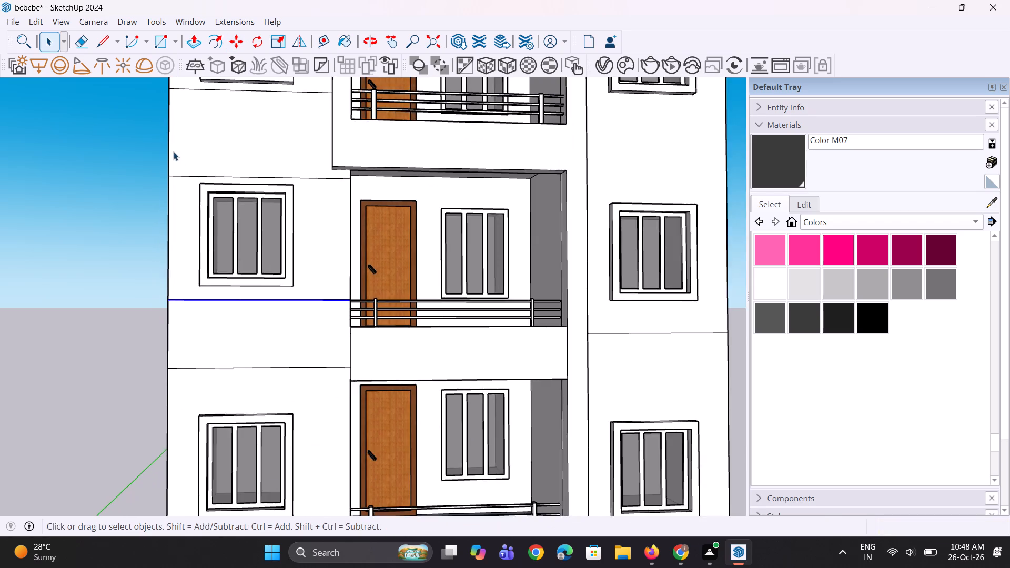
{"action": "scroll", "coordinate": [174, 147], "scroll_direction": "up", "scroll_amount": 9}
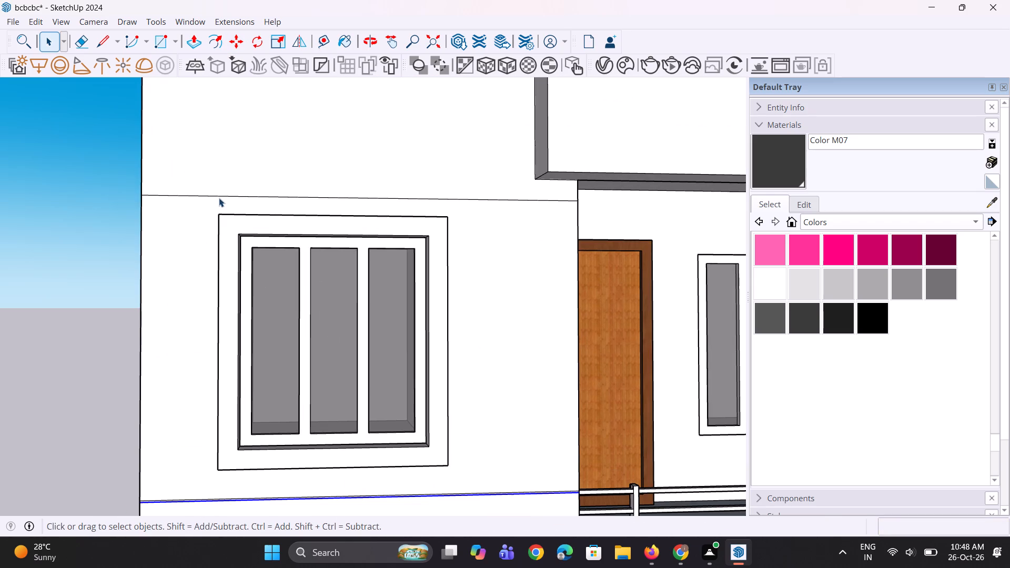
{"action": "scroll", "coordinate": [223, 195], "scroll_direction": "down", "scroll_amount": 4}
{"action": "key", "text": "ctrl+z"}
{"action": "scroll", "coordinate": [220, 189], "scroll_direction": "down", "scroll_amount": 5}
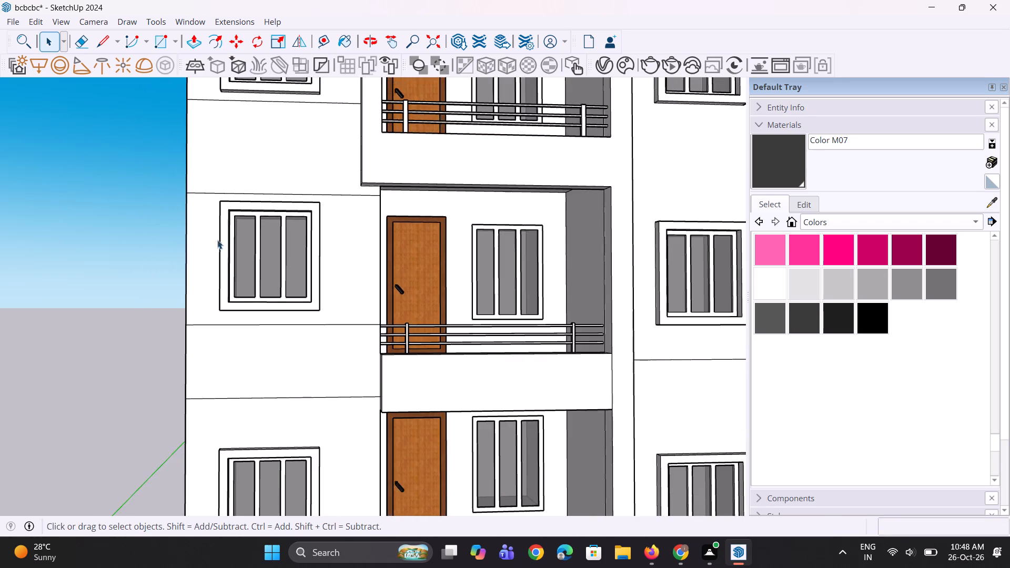
Copy both segments of the line below the window 0.9" down to form a narrow groove strip.
{"action": "key", "text": "space"}
{"action": "scroll", "coordinate": [232, 328], "scroll_direction": "up", "scroll_amount": 3}
{"action": "key", "text": "space"}
{"action": "key", "text": "space"}
{"action": "scroll", "coordinate": [380, 317], "scroll_direction": "up", "scroll_amount": 2}
{"action": "key", "text": "space"}
{"action": "left_click", "coordinate": [386, 323]}
{"action": "scroll", "coordinate": [294, 339], "scroll_direction": "up", "scroll_amount": 2}
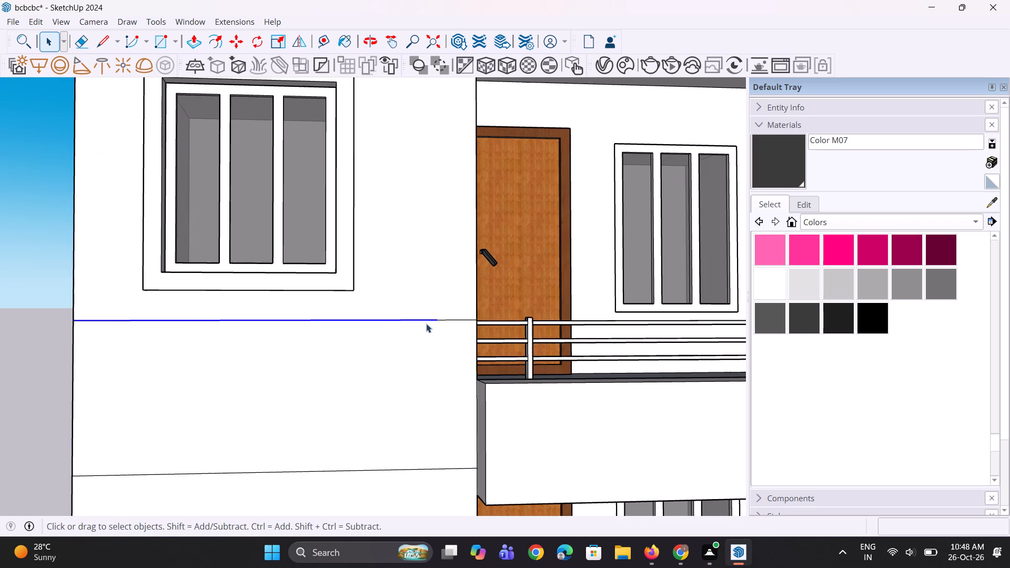
{"action": "scroll", "coordinate": [451, 321], "scroll_direction": "up", "scroll_amount": 1, "text": "ctrl"}
{"action": "left_click", "coordinate": [451, 321], "text": "ctrl"}
{"action": "key", "text": "m"}
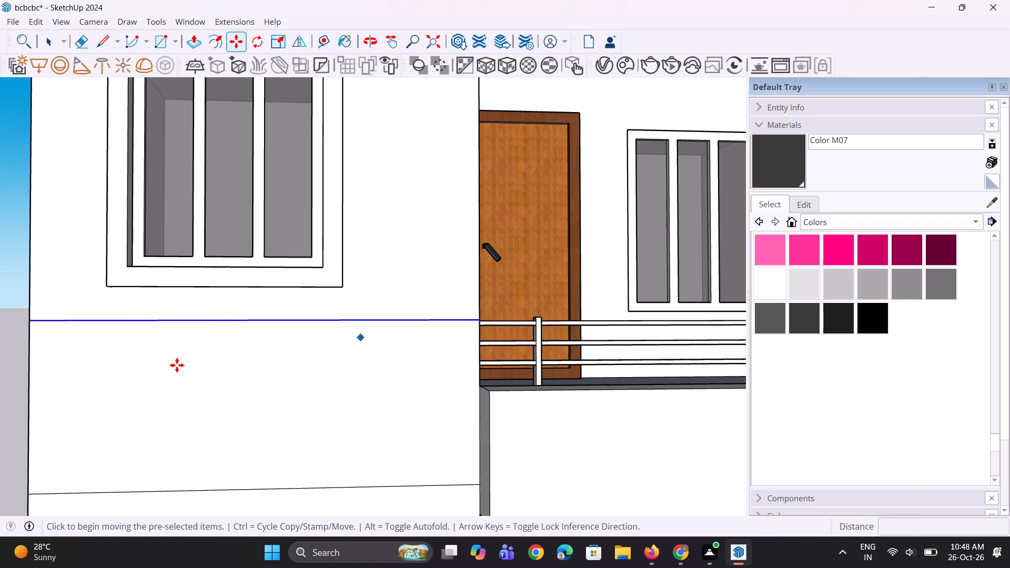
{"action": "scroll", "coordinate": [34, 324], "scroll_direction": "up", "scroll_amount": 1}
{"action": "left_click", "coordinate": [26, 319]}
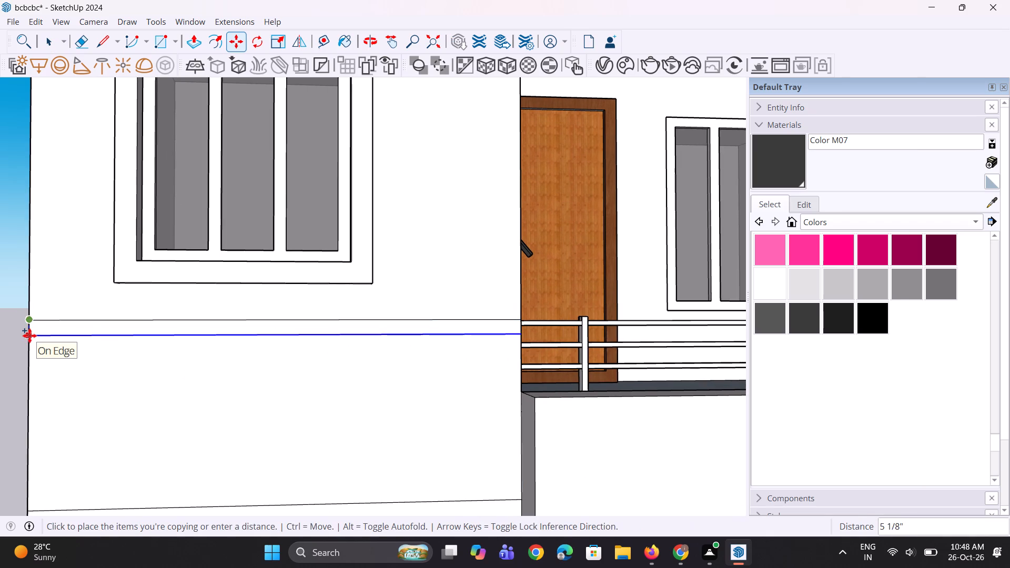
{"action": "type", "text": "0.9\""}
{"action": "key", "text": "Return"}
{"action": "scroll", "coordinate": [76, 380], "scroll_direction": "down", "scroll_amount": 5}
{"action": "key", "text": "space"}
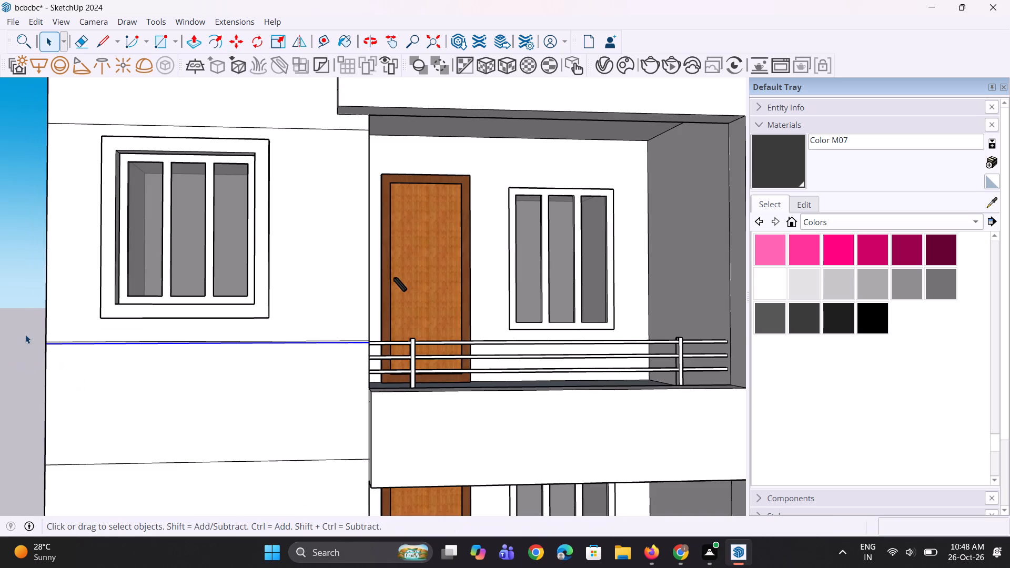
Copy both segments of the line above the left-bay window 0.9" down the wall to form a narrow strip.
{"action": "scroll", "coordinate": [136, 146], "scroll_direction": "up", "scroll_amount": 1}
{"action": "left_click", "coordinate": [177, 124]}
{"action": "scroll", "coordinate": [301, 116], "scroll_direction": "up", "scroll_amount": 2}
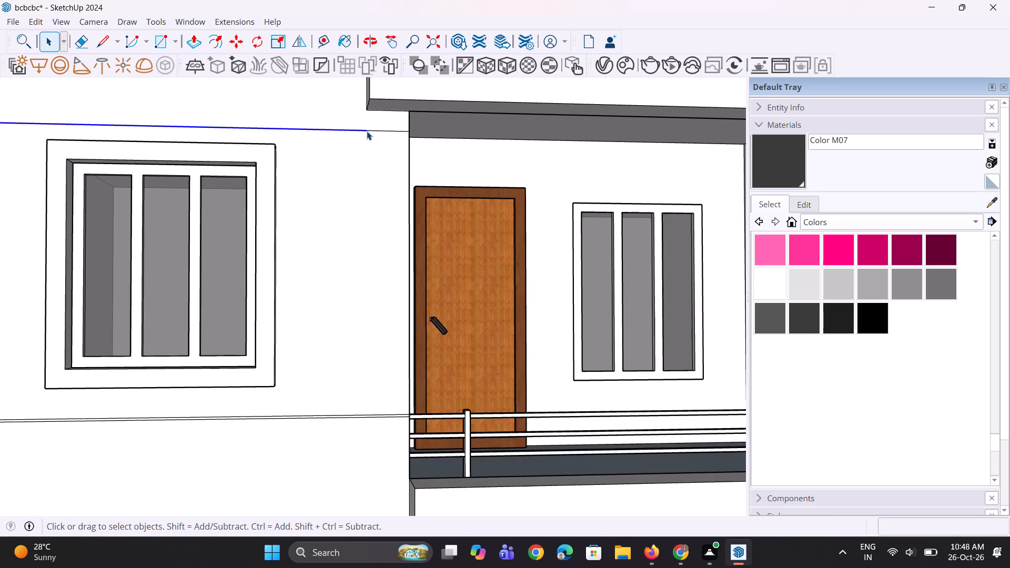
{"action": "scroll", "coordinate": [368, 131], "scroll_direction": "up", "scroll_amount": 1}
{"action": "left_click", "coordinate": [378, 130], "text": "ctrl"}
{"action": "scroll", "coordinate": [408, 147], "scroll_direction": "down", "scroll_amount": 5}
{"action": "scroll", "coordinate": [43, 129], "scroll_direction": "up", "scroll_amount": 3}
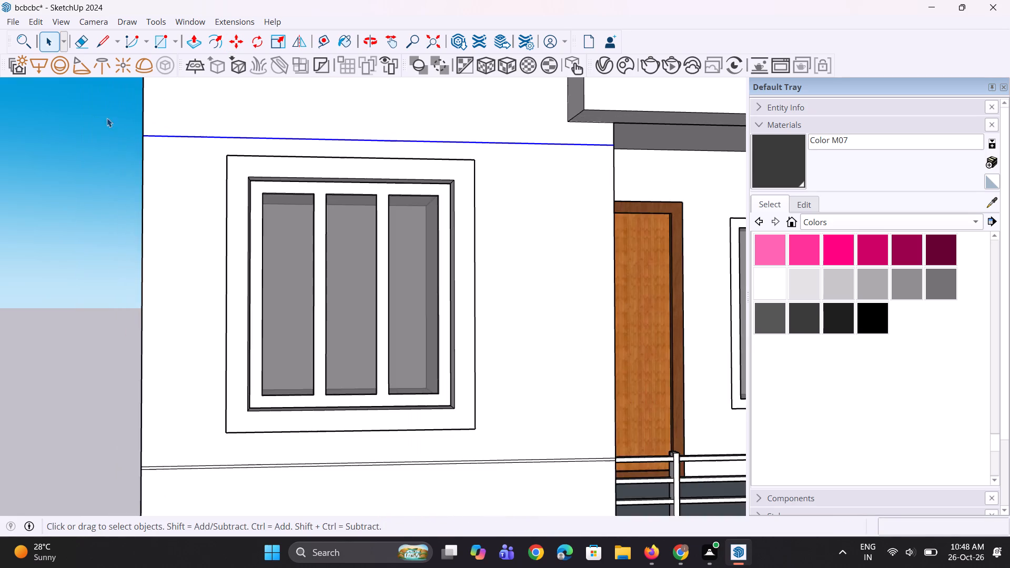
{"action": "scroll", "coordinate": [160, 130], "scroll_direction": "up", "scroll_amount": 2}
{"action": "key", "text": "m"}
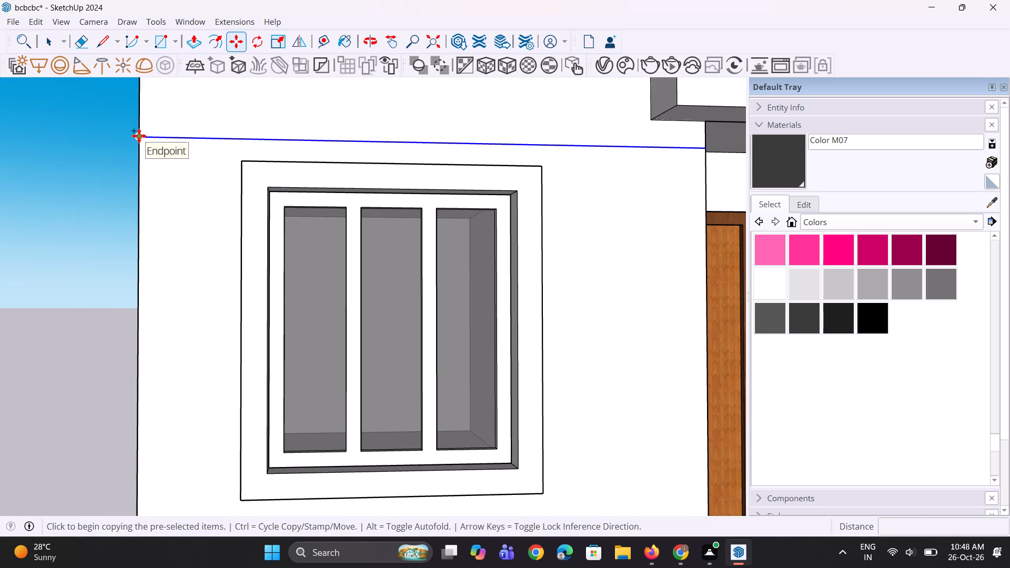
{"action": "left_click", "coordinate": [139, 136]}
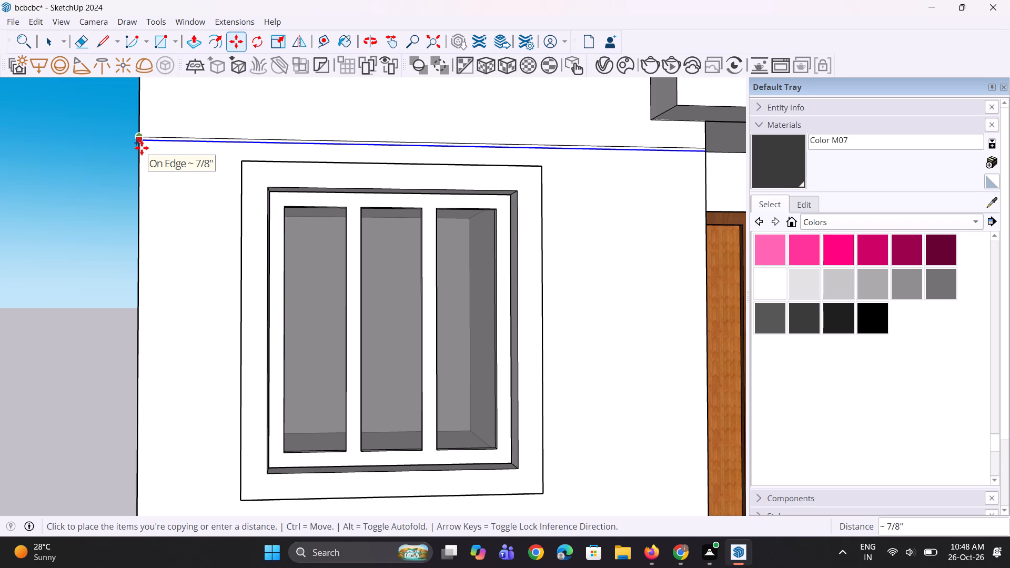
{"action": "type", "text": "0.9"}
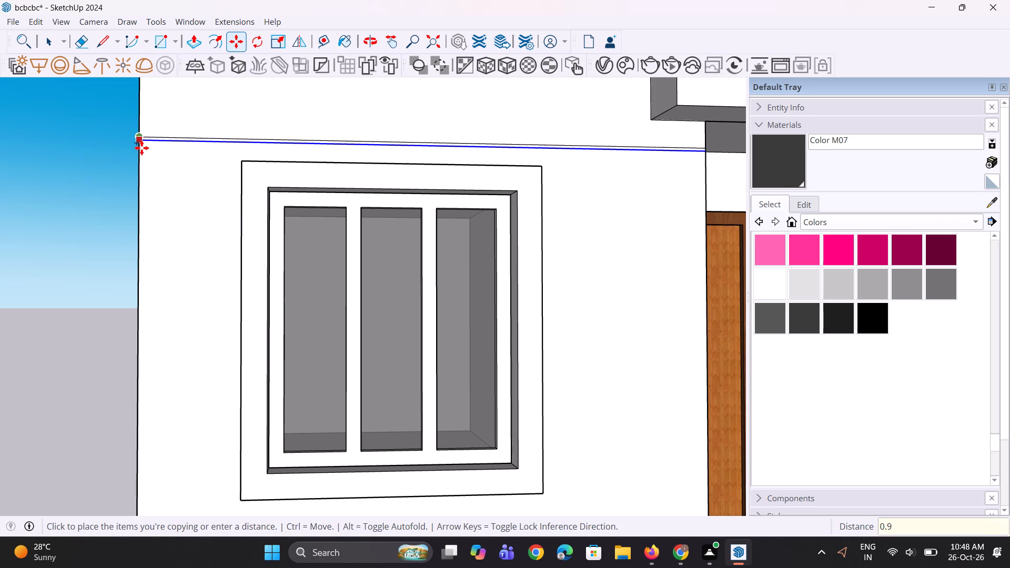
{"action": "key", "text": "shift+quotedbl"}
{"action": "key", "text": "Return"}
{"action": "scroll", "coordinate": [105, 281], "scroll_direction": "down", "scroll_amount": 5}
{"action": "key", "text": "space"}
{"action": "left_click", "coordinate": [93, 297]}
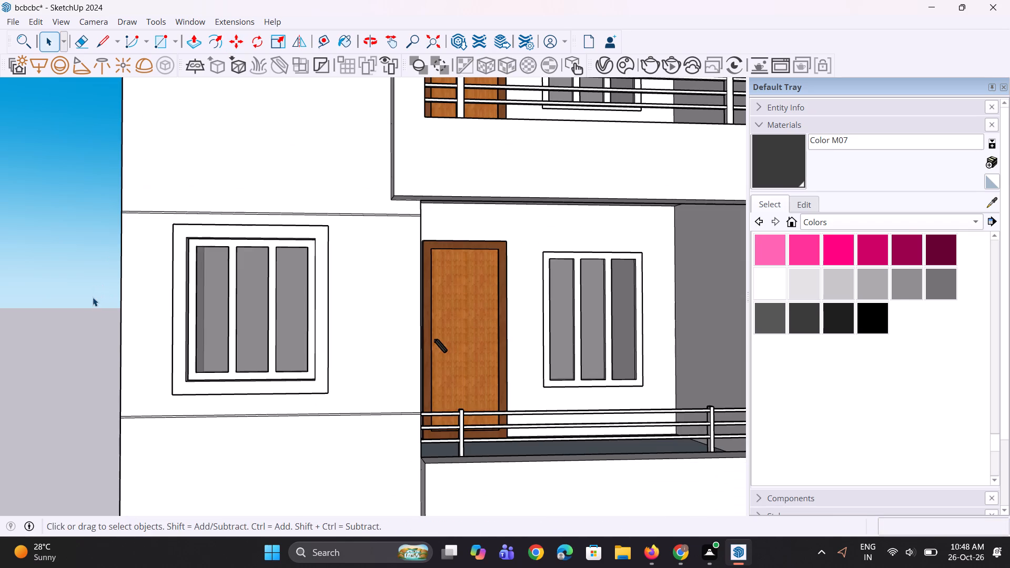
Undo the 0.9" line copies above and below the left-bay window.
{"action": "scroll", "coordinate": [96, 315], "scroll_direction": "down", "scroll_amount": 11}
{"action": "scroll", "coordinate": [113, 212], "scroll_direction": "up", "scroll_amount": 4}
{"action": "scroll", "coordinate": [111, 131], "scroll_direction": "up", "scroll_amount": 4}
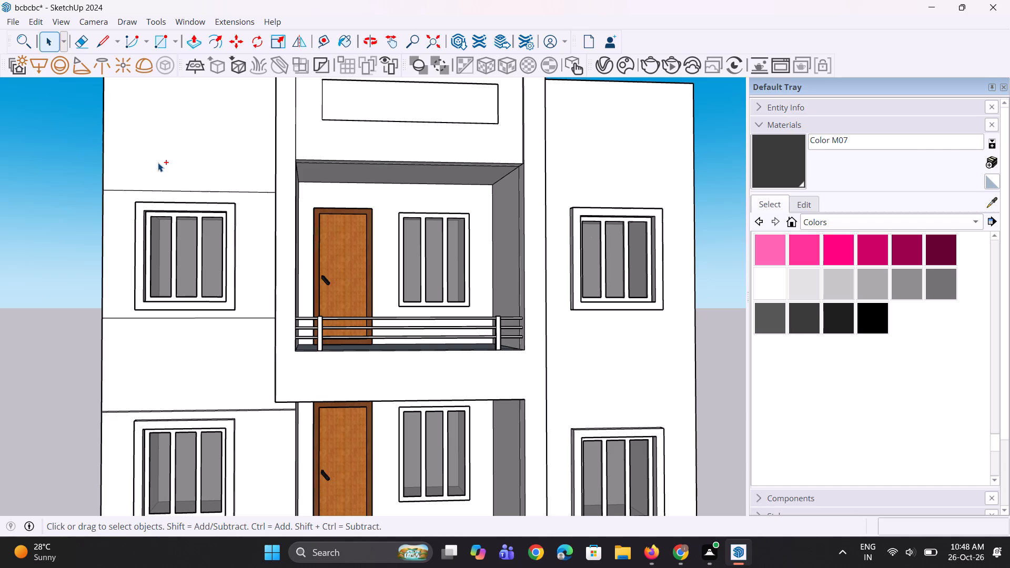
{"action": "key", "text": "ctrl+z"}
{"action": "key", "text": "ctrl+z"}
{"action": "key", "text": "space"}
Examine the whole front facade and its horizontal lines around the left-bay windows.
{"action": "key", "text": "space"}
{"action": "scroll", "coordinate": [176, 235], "scroll_direction": "down", "scroll_amount": 2}
{"action": "scroll", "coordinate": [113, 457], "scroll_direction": "up", "scroll_amount": 4}
{"action": "scroll", "coordinate": [164, 188], "scroll_direction": "down", "scroll_amount": 8}
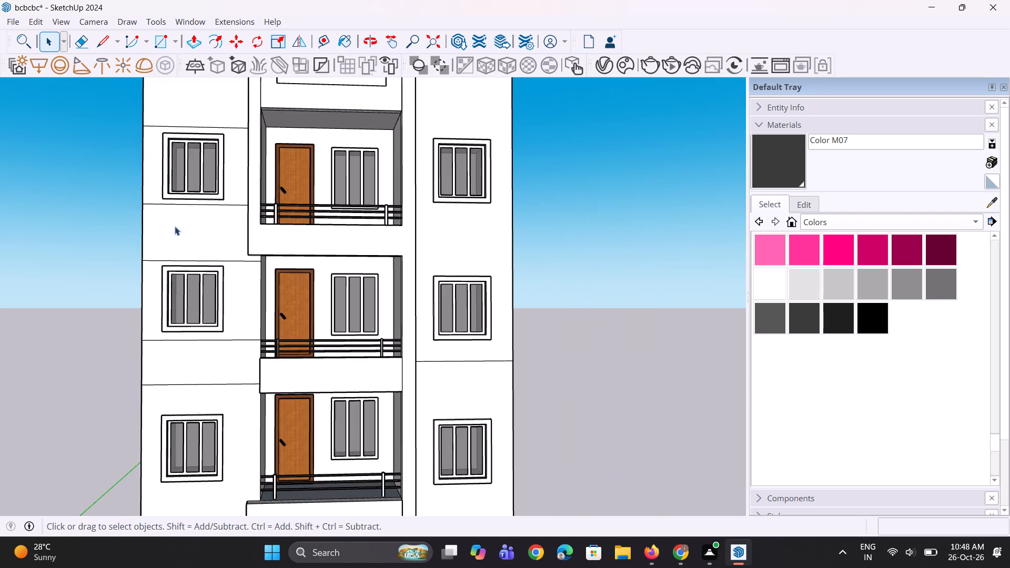
{"action": "scroll", "coordinate": [176, 399], "scroll_direction": "down", "scroll_amount": 5}
{"action": "scroll", "coordinate": [197, 113], "scroll_direction": "up", "scroll_amount": 3}
{"action": "scroll", "coordinate": [178, 154], "scroll_direction": "down", "scroll_amount": 4}
{"action": "scroll", "coordinate": [65, 567], "scroll_direction": "up", "scroll_amount": 3}
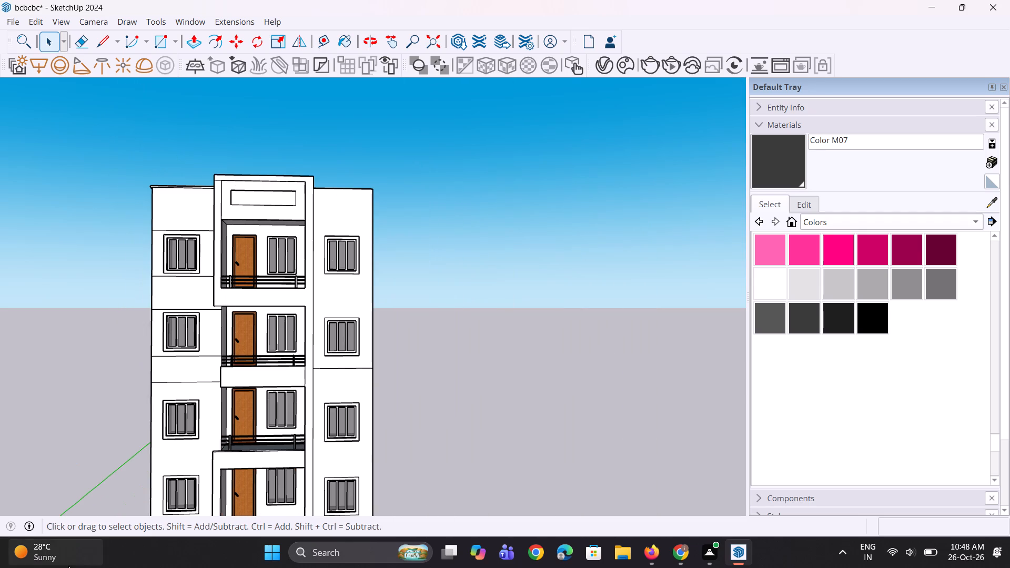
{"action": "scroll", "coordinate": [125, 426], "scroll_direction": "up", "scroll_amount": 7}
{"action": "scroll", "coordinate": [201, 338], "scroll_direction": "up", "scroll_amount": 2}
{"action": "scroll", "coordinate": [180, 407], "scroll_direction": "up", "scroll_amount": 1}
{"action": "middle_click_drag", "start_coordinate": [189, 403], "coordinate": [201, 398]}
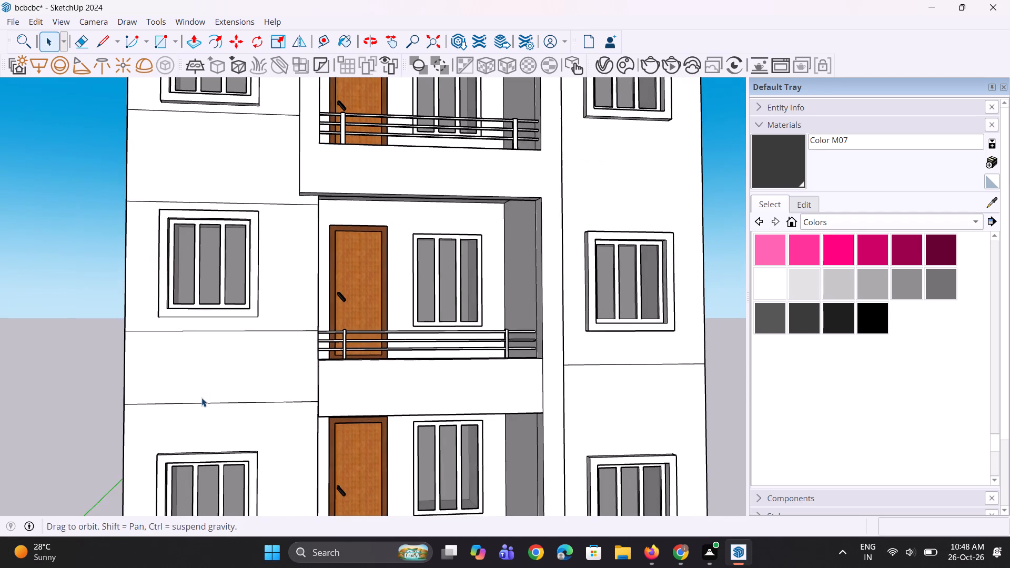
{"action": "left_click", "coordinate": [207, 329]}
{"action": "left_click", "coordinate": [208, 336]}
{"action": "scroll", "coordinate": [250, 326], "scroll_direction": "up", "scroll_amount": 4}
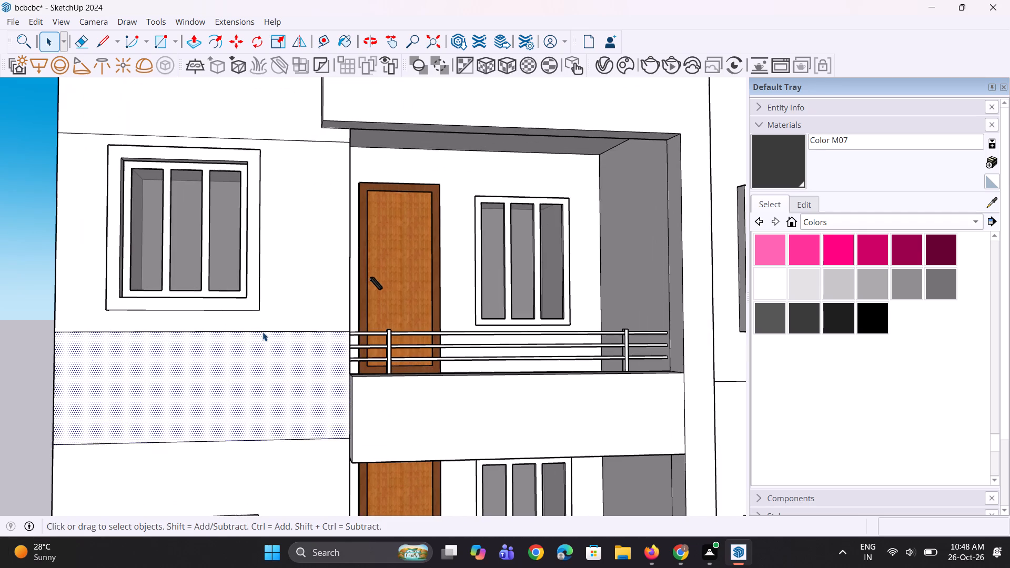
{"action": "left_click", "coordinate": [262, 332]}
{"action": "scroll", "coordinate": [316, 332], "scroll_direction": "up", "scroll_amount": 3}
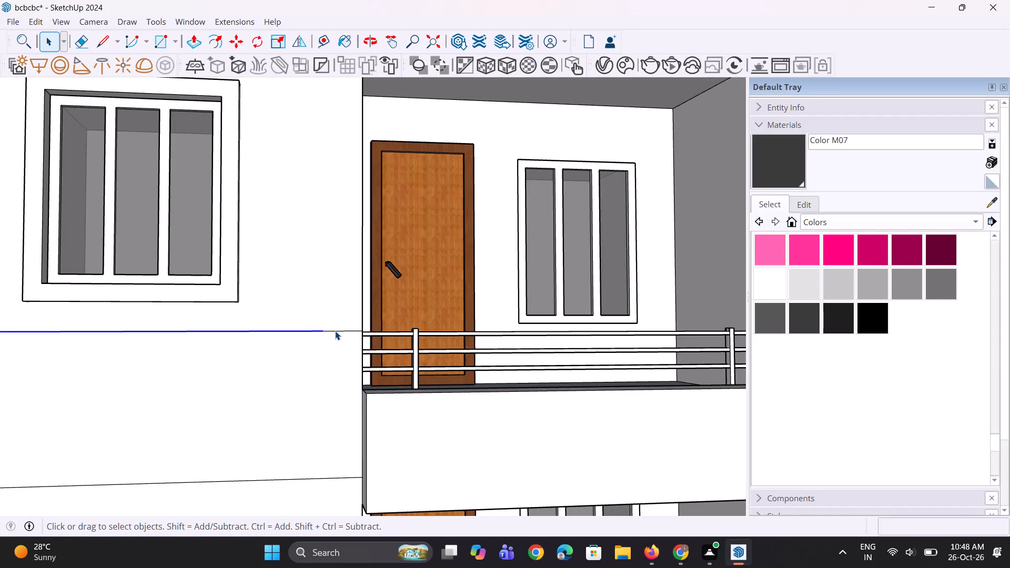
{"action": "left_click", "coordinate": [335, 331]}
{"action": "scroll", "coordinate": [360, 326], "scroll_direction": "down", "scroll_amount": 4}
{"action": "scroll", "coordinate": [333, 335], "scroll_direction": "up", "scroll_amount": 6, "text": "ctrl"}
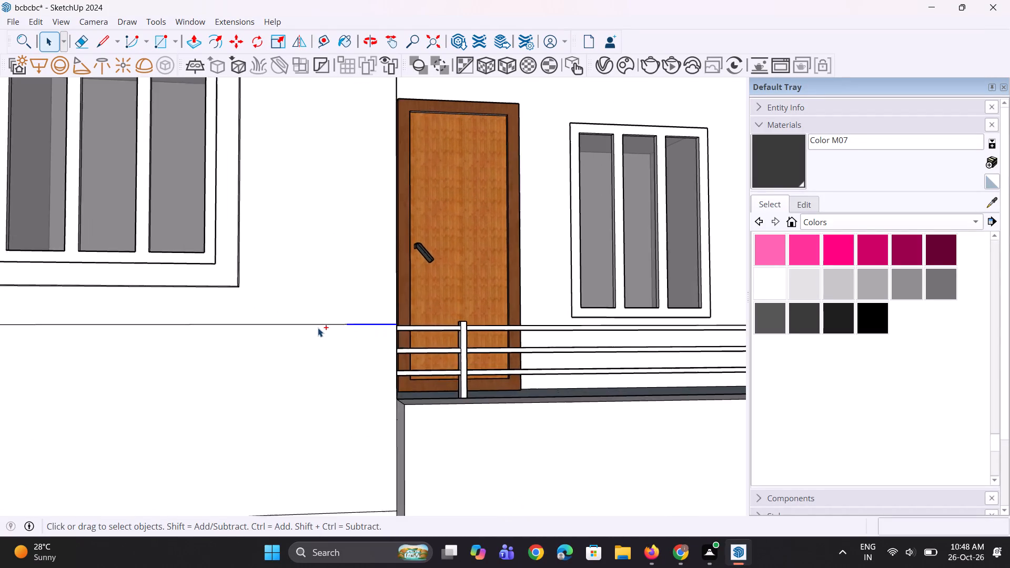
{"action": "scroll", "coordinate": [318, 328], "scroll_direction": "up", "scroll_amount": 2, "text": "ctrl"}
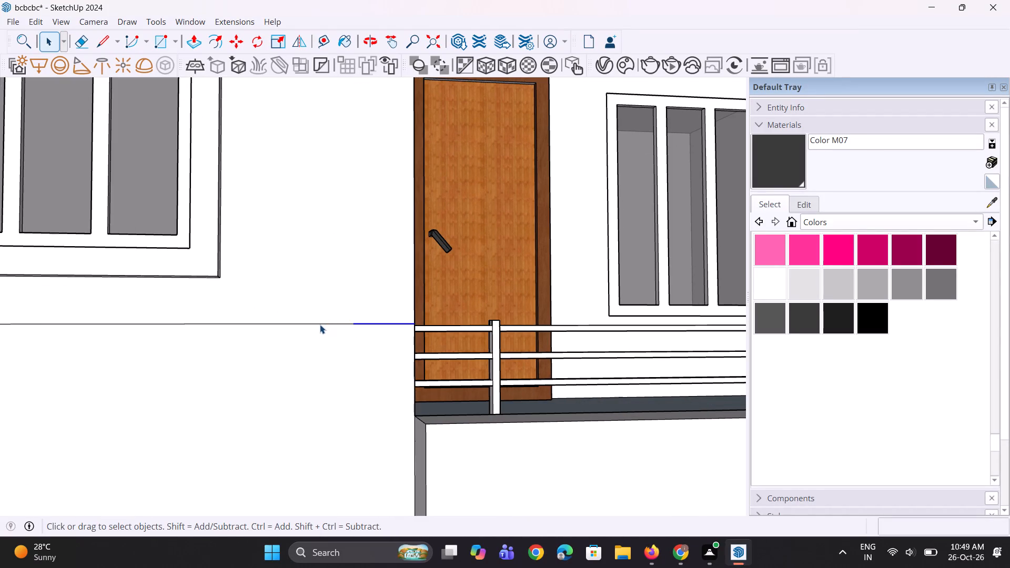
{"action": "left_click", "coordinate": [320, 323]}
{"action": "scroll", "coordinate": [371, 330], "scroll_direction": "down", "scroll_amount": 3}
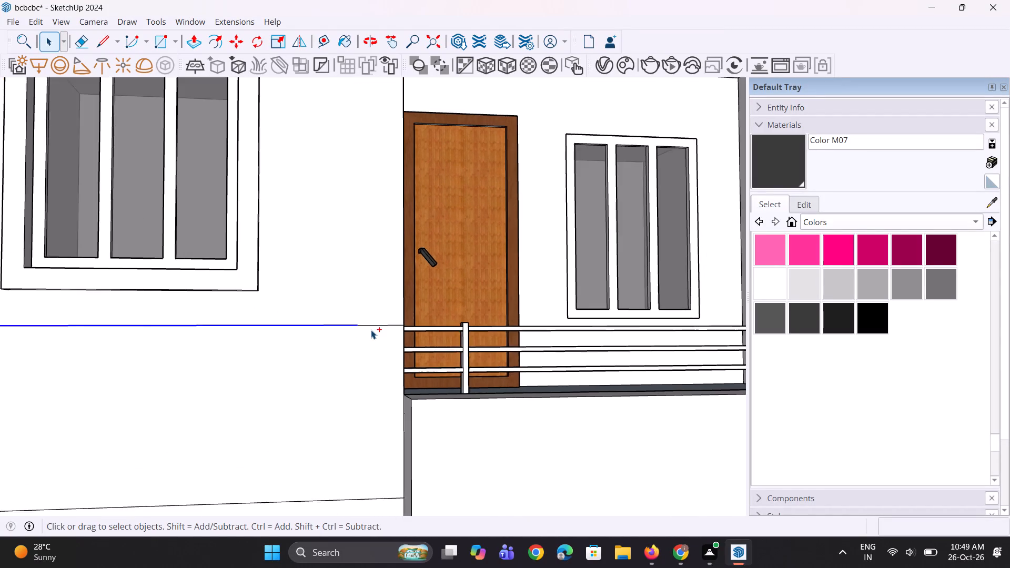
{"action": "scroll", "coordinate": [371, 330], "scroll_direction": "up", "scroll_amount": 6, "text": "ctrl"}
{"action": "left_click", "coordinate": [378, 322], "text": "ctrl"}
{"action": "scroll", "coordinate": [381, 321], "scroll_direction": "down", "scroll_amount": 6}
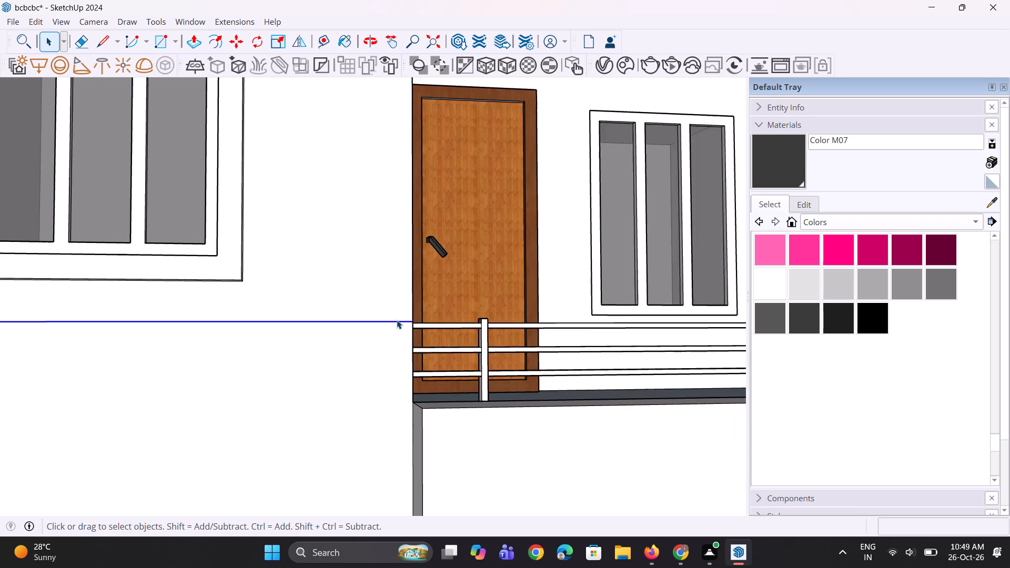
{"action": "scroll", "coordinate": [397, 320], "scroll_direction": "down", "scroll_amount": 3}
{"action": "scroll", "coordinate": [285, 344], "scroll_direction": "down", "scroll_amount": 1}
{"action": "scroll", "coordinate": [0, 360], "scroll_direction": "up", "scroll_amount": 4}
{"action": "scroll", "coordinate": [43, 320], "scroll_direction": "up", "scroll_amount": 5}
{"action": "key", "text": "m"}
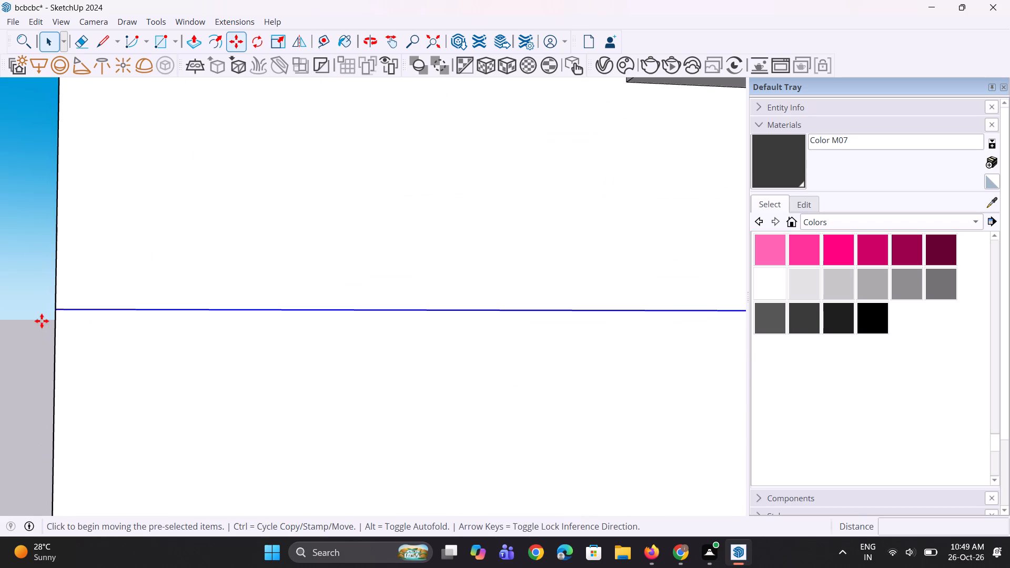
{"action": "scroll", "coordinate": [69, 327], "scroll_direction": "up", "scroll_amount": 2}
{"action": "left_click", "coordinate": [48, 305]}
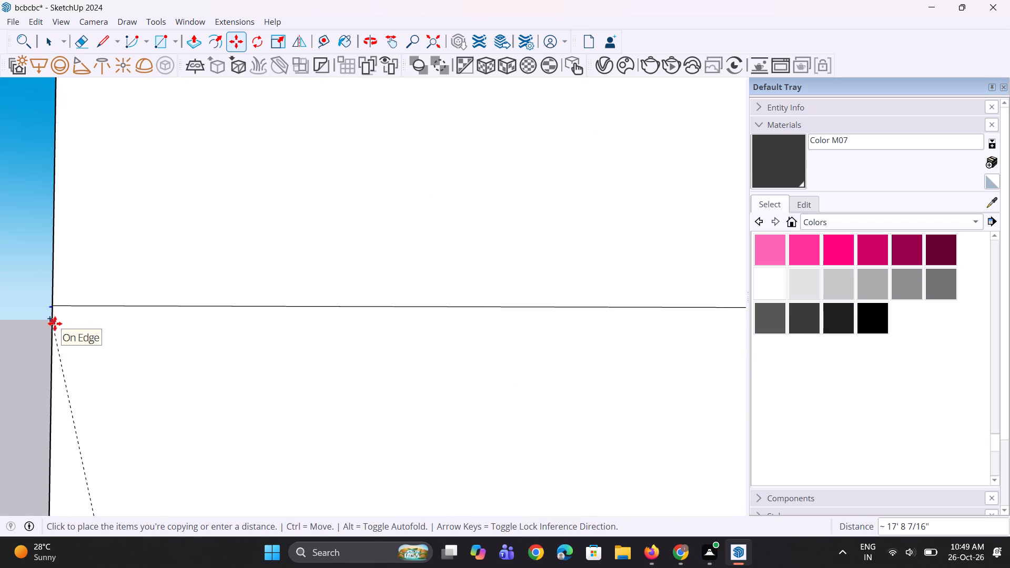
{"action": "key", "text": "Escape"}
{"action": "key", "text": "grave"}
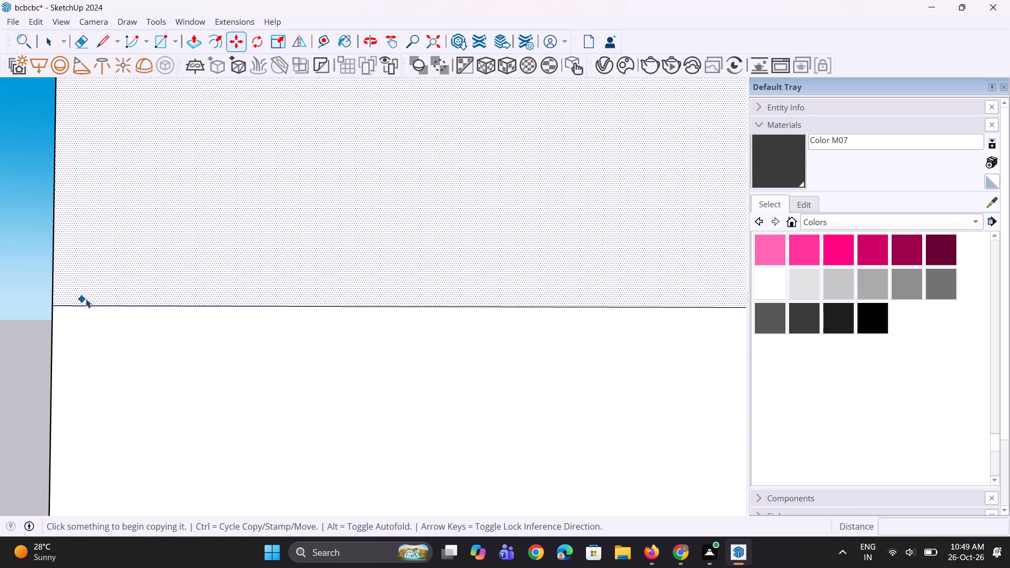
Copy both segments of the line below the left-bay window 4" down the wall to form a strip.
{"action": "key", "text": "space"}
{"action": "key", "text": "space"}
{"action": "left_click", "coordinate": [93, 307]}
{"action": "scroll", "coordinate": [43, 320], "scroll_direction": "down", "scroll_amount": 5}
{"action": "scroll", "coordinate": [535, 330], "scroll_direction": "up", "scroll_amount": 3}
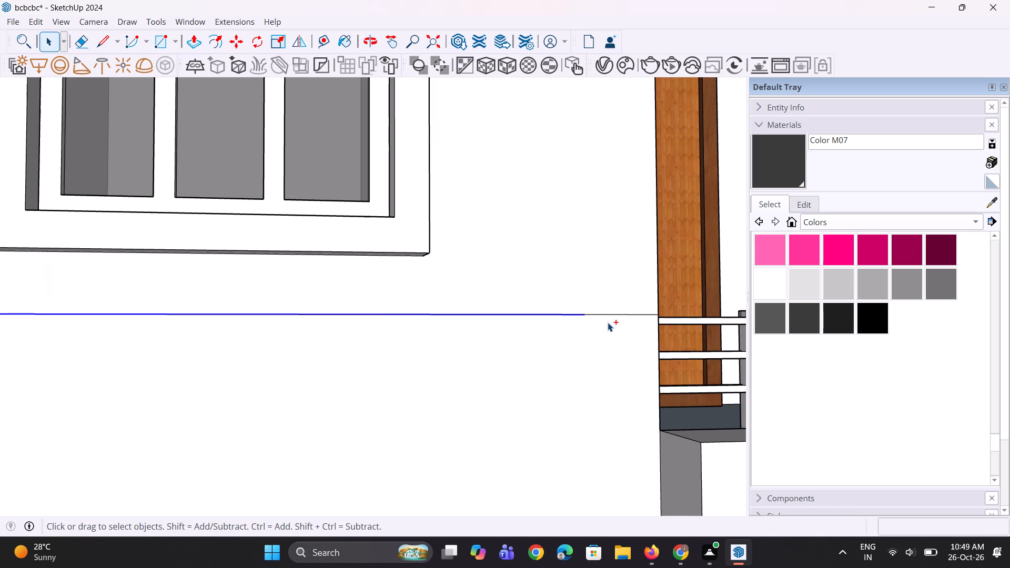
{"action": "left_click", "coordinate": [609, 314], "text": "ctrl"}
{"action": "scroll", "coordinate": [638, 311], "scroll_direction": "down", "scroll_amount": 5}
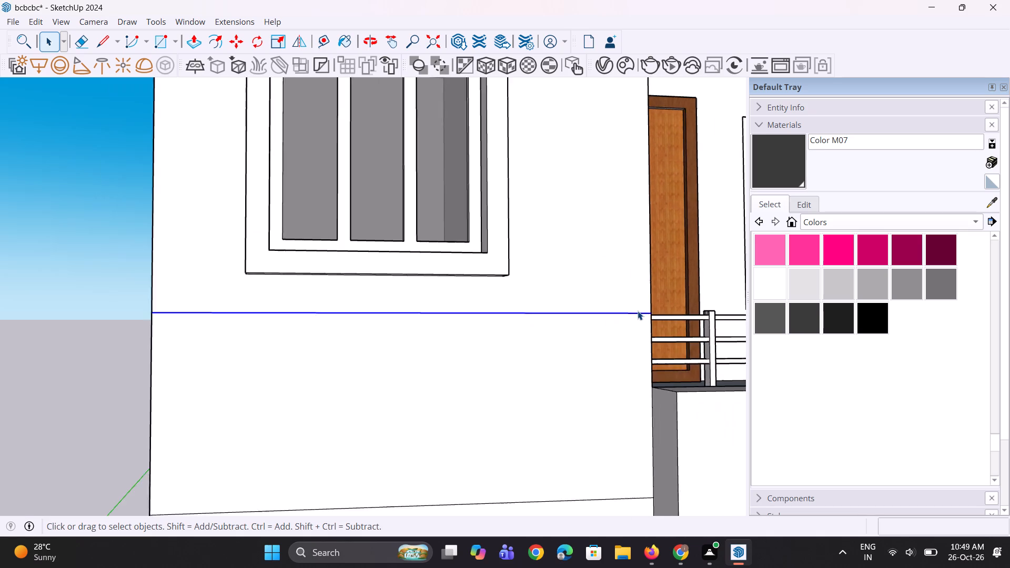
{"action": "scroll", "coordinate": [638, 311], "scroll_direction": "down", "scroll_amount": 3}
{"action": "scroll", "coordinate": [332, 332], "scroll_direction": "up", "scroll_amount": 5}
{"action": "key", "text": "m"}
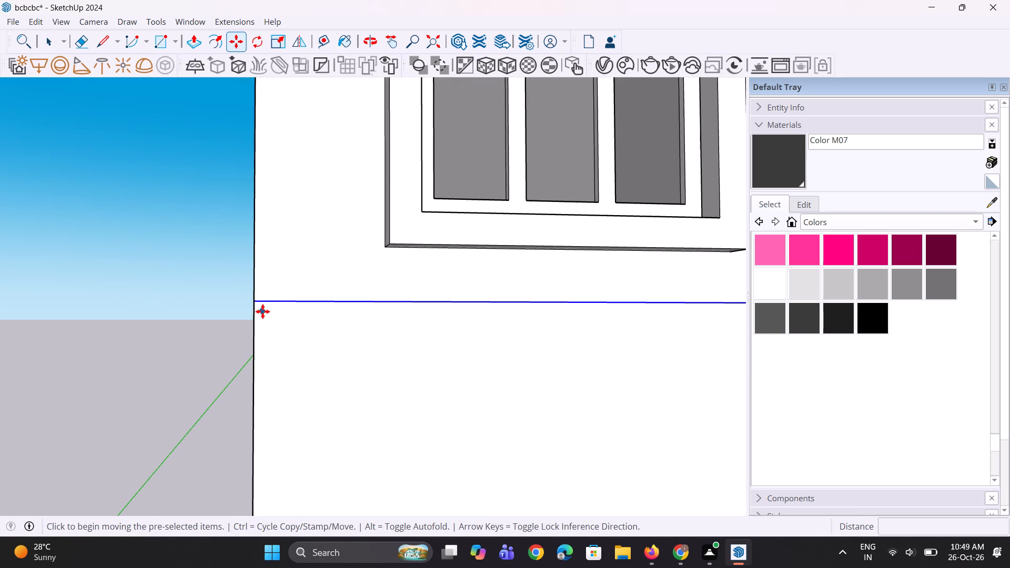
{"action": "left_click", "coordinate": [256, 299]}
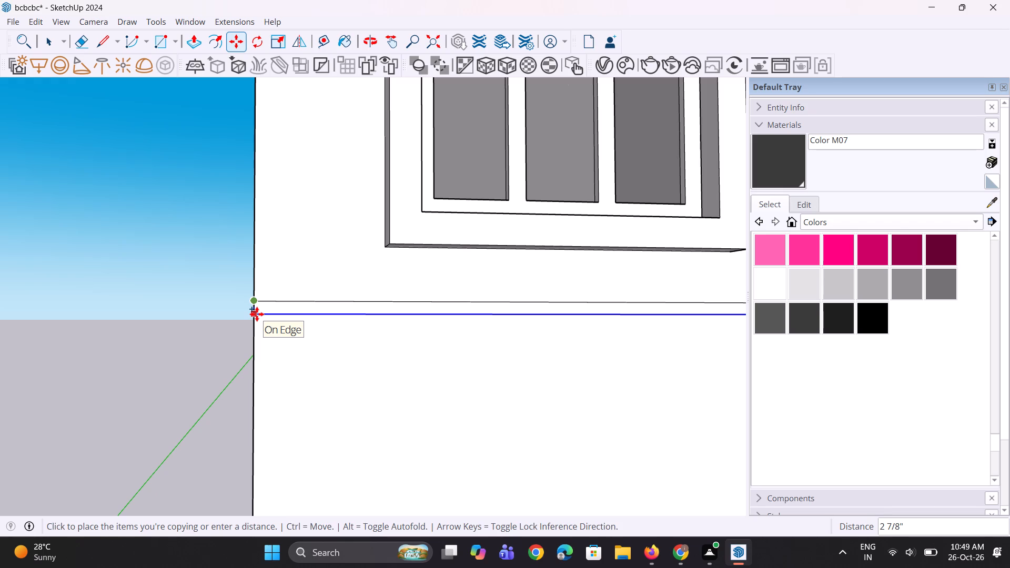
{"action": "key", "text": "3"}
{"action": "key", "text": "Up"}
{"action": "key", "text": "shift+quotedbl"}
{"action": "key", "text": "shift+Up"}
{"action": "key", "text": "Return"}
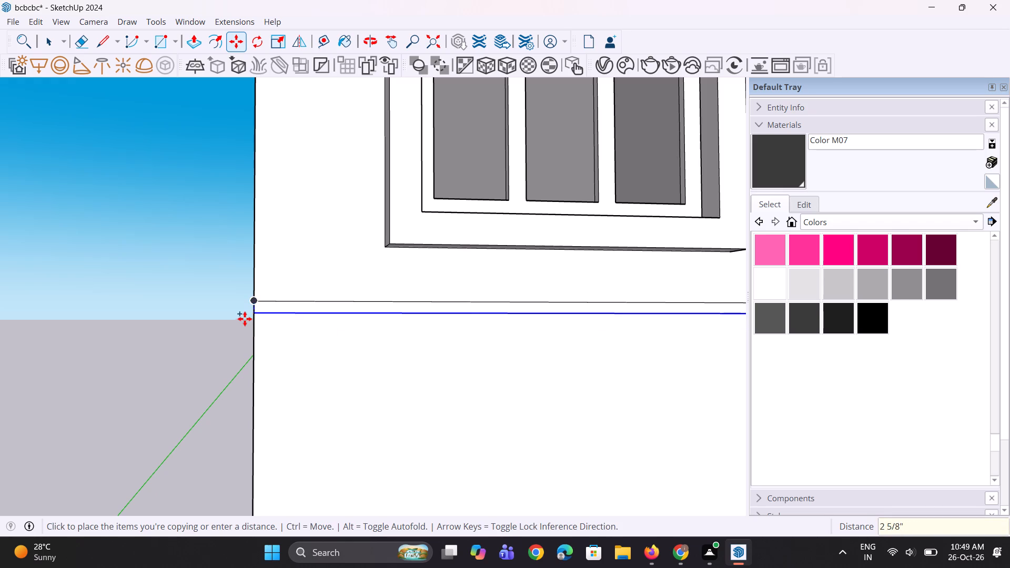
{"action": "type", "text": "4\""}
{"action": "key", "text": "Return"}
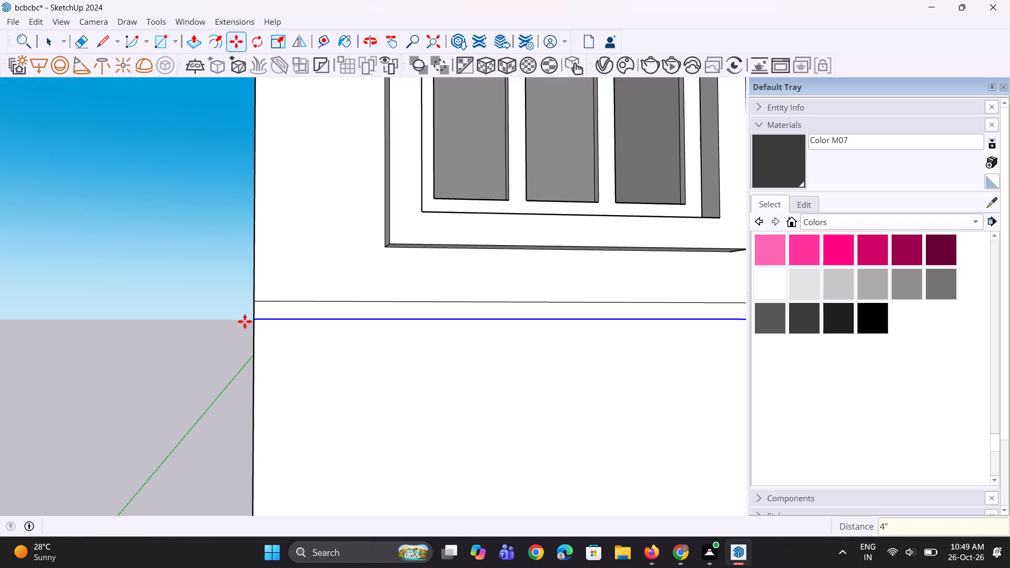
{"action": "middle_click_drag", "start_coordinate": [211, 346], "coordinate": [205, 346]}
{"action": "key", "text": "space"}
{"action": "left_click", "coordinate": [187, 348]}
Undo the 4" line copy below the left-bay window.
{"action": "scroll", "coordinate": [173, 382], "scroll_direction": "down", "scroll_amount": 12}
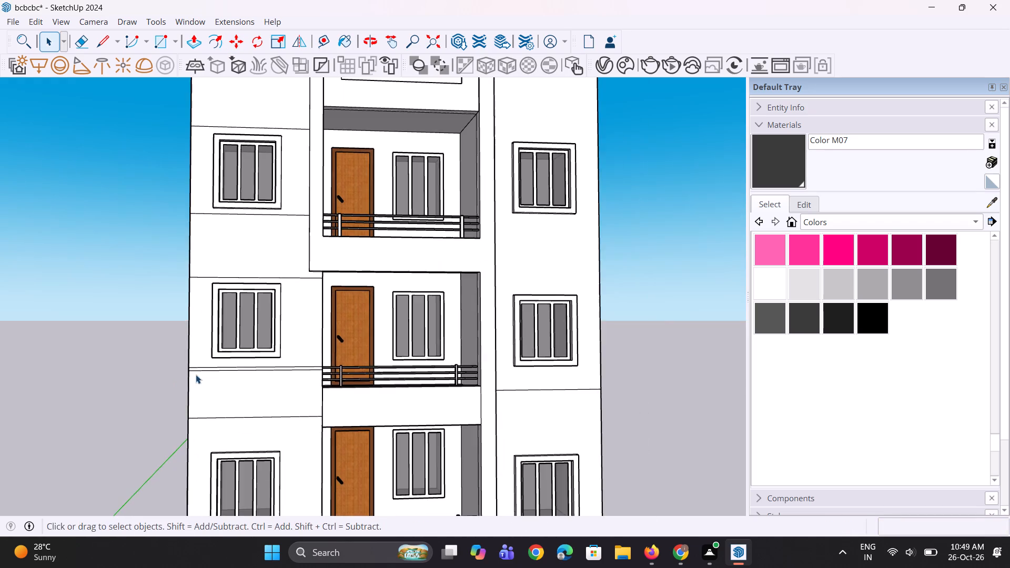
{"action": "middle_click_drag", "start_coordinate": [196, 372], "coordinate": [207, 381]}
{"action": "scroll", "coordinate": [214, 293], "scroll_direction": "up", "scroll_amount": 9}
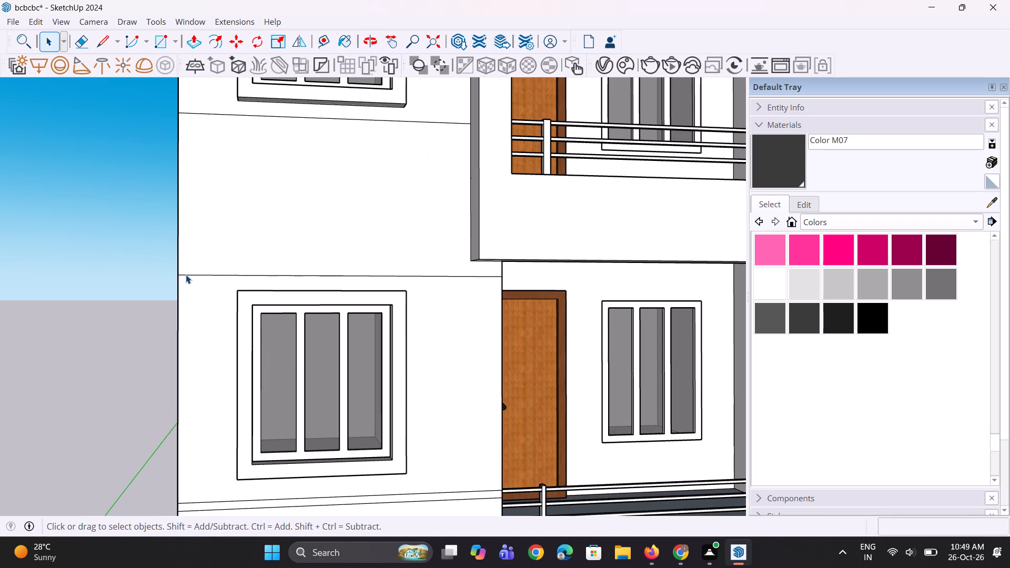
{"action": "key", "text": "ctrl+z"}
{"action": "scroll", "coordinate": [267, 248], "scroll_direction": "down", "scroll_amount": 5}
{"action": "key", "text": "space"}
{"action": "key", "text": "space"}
Copy both segments of the line below the left-bay window 2" down the wall to form a narrow strip.
{"action": "scroll", "coordinate": [308, 373], "scroll_direction": "up", "scroll_amount": 2}
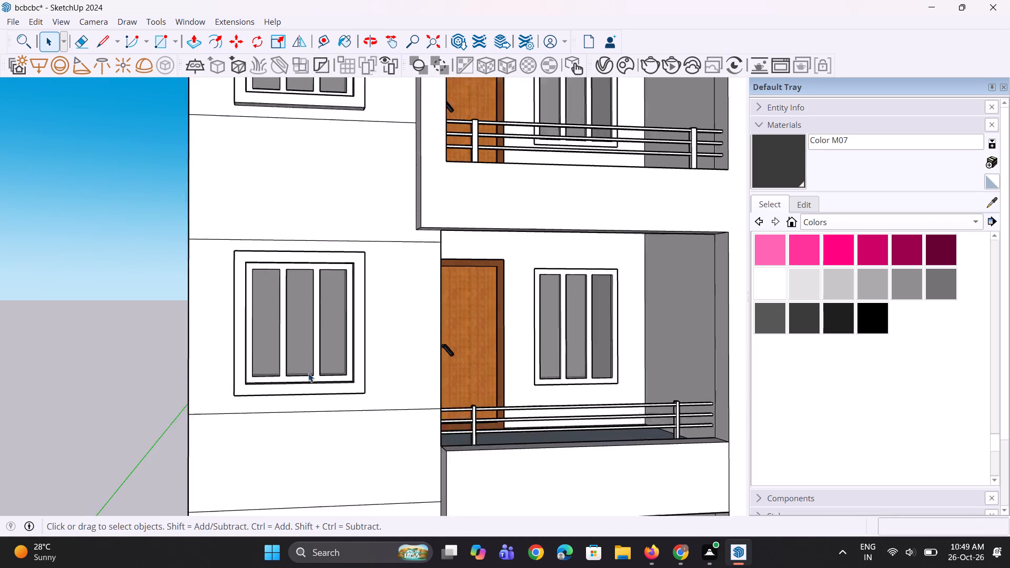
{"action": "scroll", "coordinate": [308, 373], "scroll_direction": "up", "scroll_amount": 4}
{"action": "key", "text": "space"}
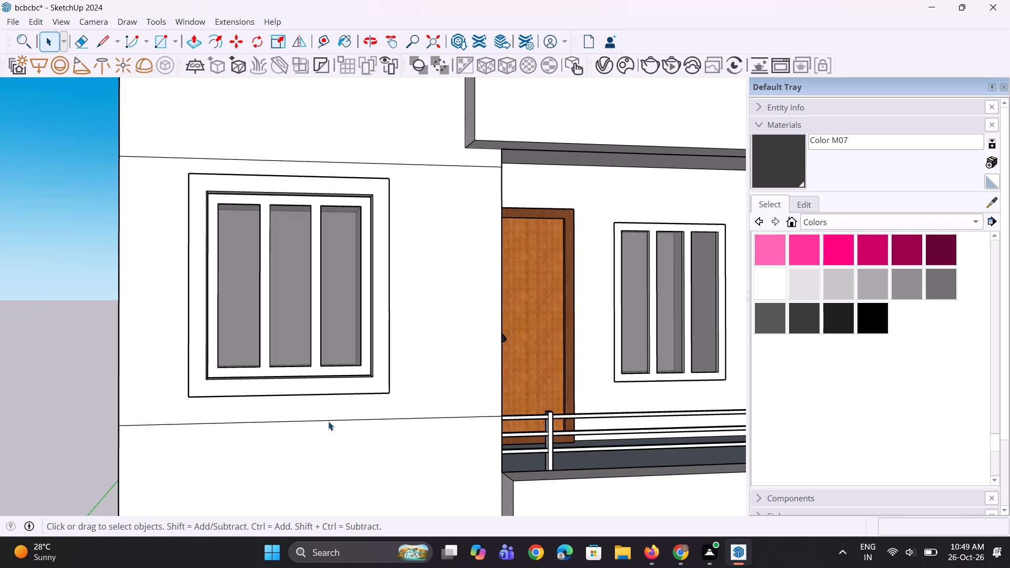
{"action": "left_click", "coordinate": [328, 421]}
{"action": "scroll", "coordinate": [456, 410], "scroll_direction": "up", "scroll_amount": 3}
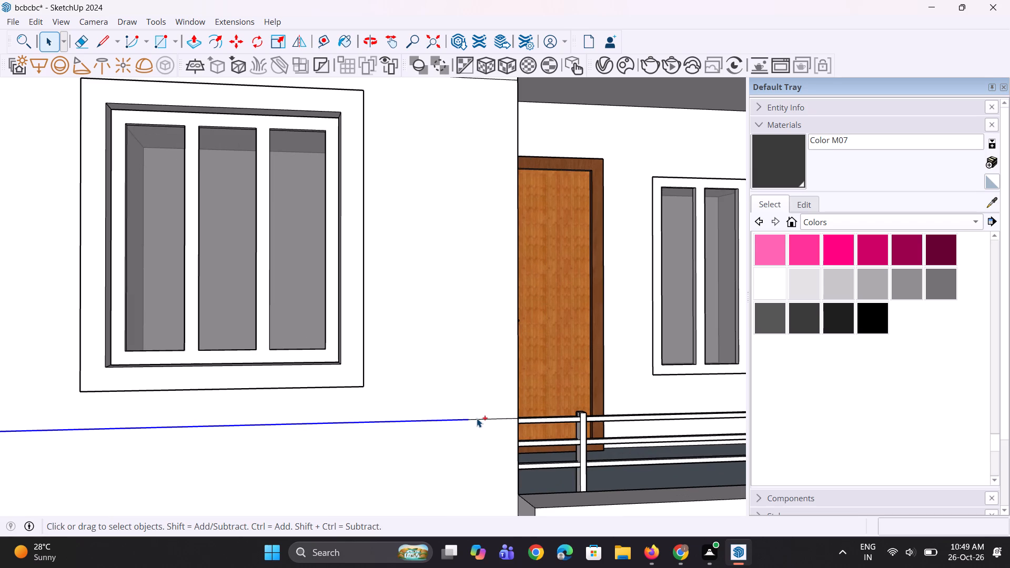
{"action": "left_click", "coordinate": [477, 420], "text": "ctrl"}
{"action": "scroll", "coordinate": [542, 366], "scroll_direction": "down", "scroll_amount": 5}
{"action": "scroll", "coordinate": [73, 442], "scroll_direction": "up", "scroll_amount": 4}
{"action": "key", "text": "m"}
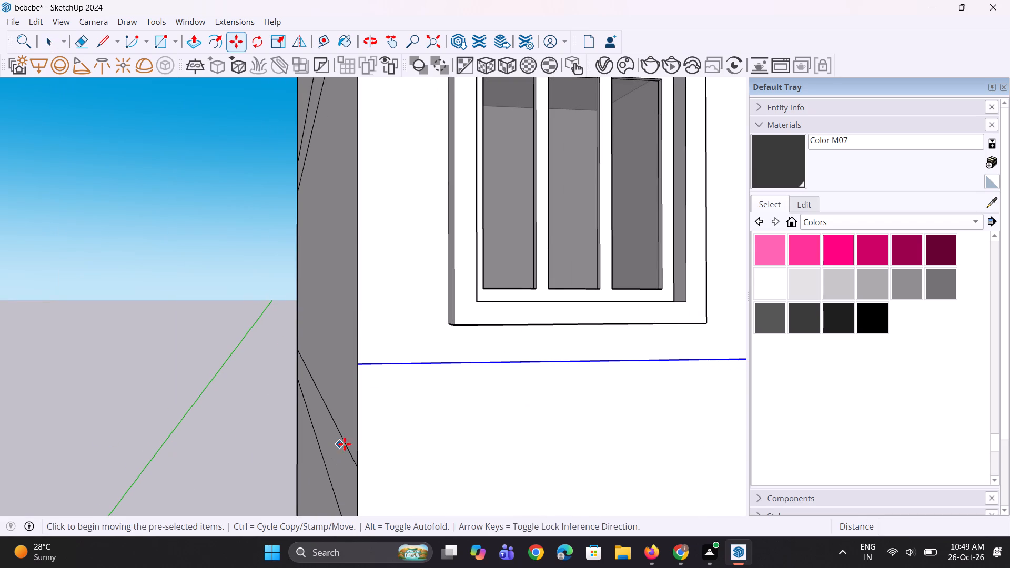
{"action": "scroll", "coordinate": [388, 428], "scroll_direction": "up", "scroll_amount": 1, "text": "ctrl"}
{"action": "left_click", "coordinate": [351, 359]}
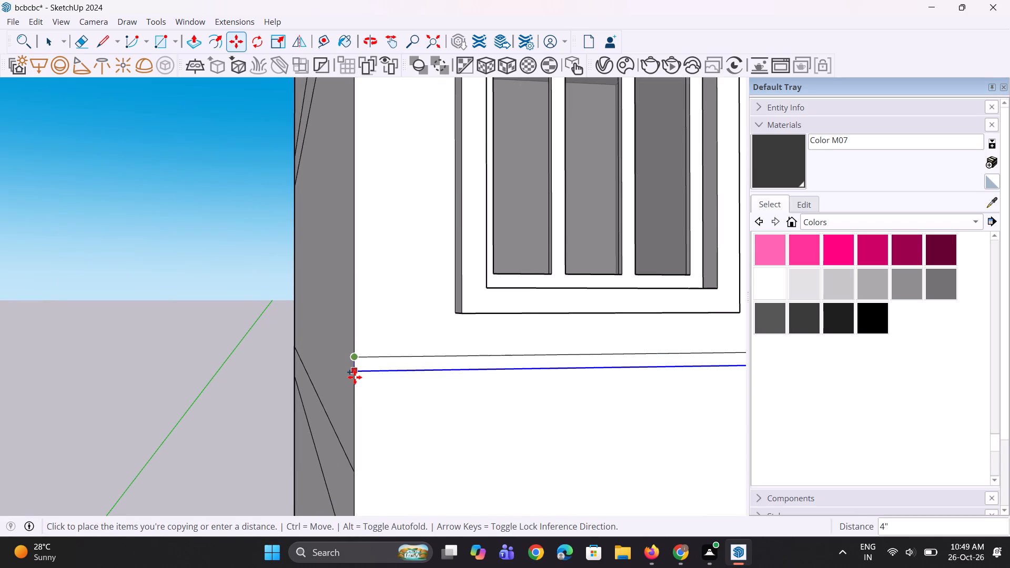
{"action": "type", "text": "2\""}
{"action": "key", "text": "Return"}
Copy both segments of the line above the left-bay window one floor below the top slightly down to form a narrow strip.
{"action": "middle_click_drag", "start_coordinate": [341, 385], "coordinate": [298, 395]}
{"action": "key", "text": "space"}
{"action": "key", "text": "space"}
{"action": "left_click", "coordinate": [255, 402]}
{"action": "scroll", "coordinate": [0, 421], "scroll_direction": "down", "scroll_amount": 7}
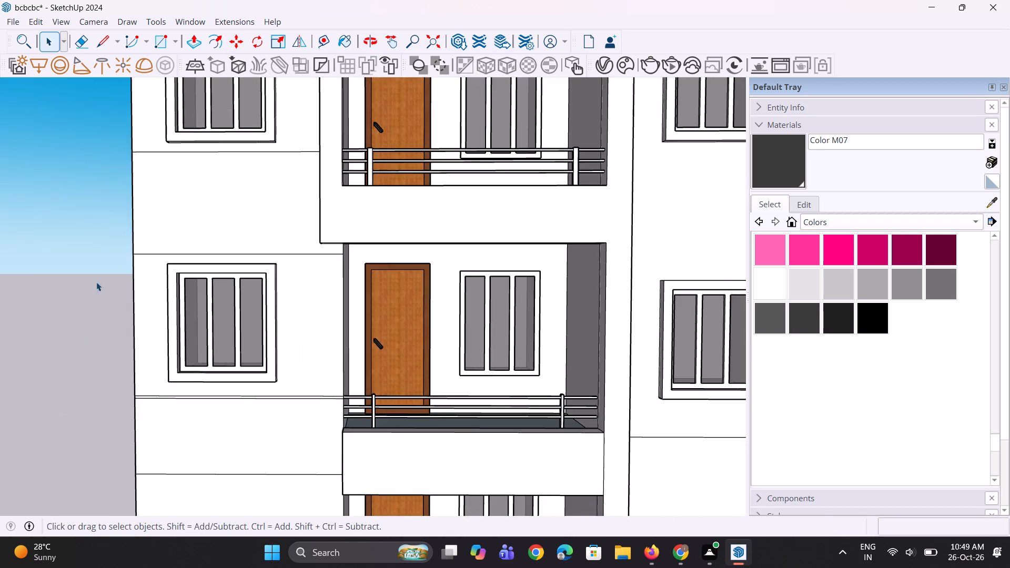
{"action": "scroll", "coordinate": [83, 260], "scroll_direction": "up", "scroll_amount": 2}
{"action": "scroll", "coordinate": [243, 254], "scroll_direction": "up", "scroll_amount": 3}
{"action": "left_click", "coordinate": [242, 255]}
{"action": "scroll", "coordinate": [345, 261], "scroll_direction": "up", "scroll_amount": 2}
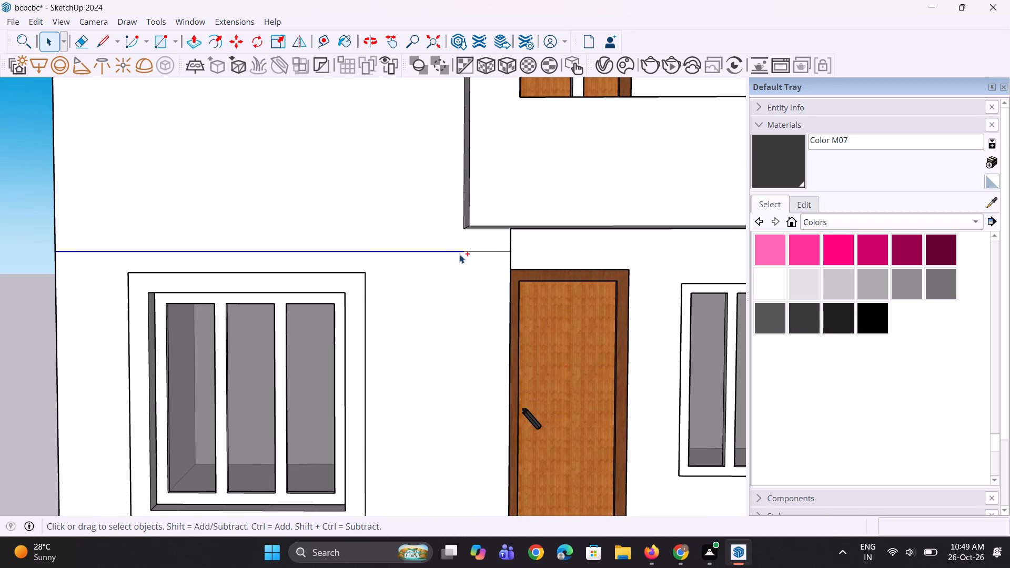
{"action": "left_click", "coordinate": [479, 253], "text": "ctrl"}
{"action": "key", "text": "m"}
{"action": "left_click", "coordinate": [509, 251]}
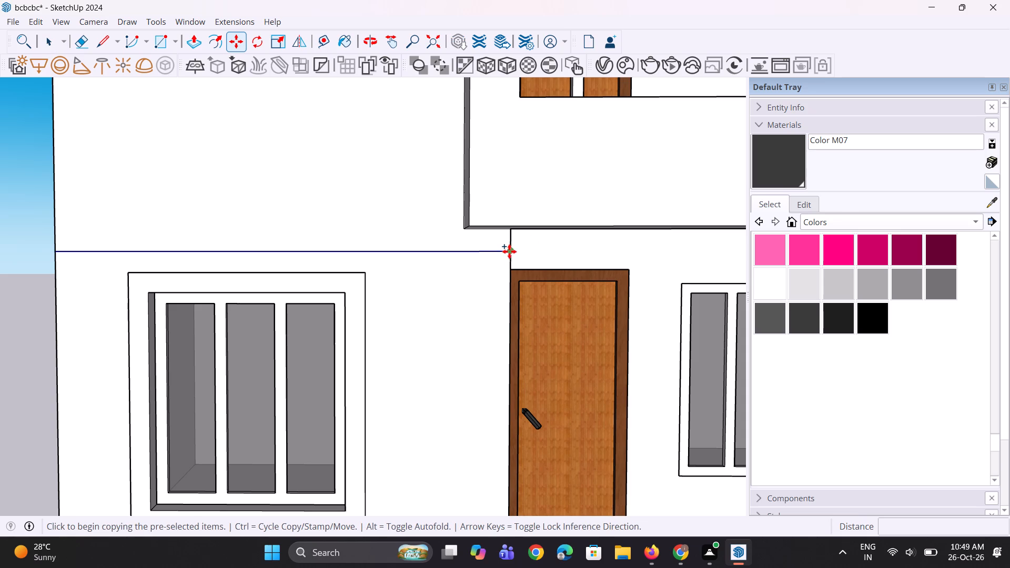
{"action": "left_click", "coordinate": [510, 262]}
{"action": "scroll", "coordinate": [480, 275], "scroll_direction": "down", "scroll_amount": 2}
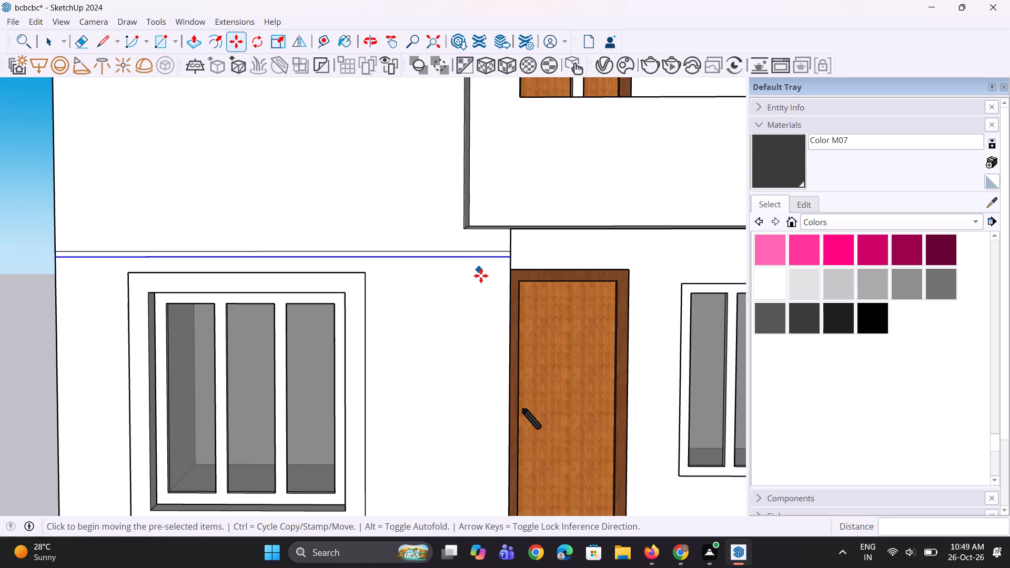
{"action": "scroll", "coordinate": [481, 276], "scroll_direction": "down", "scroll_amount": 6}
{"action": "key", "text": "space"}
{"action": "key", "text": "space"}
{"action": "left_click", "coordinate": [104, 375]}
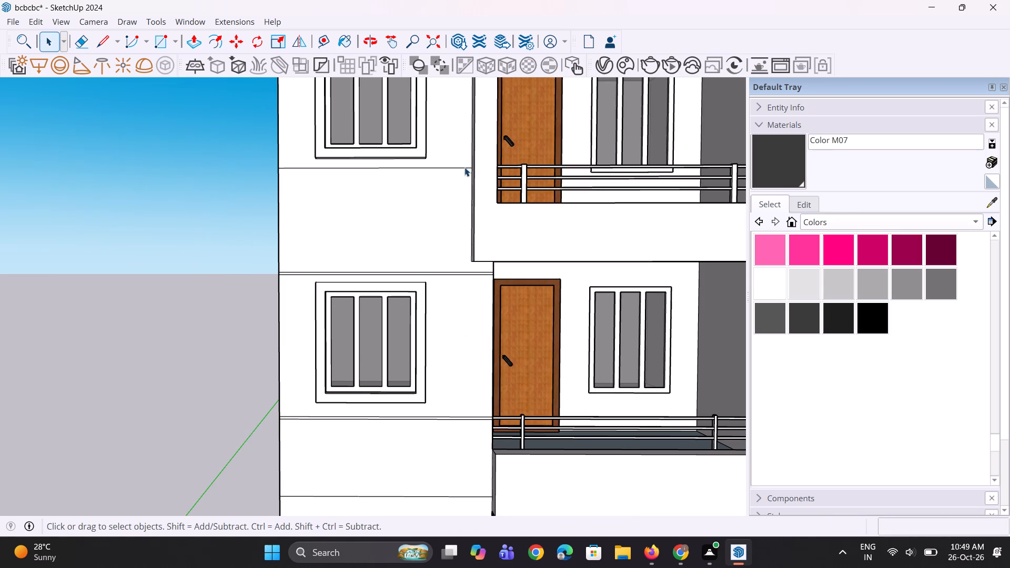
Copy the line below the top-floor left-bay window 2" down the wall to form a narrow strip.
{"action": "left_click", "coordinate": [463, 169]}
{"action": "scroll", "coordinate": [358, 282], "scroll_direction": "down", "scroll_amount": 4}
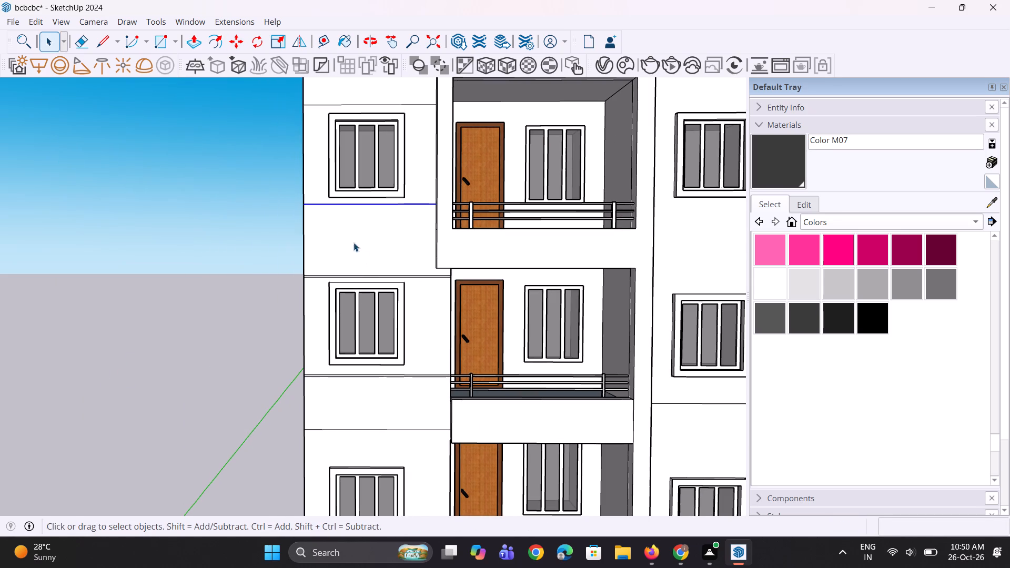
{"action": "key", "text": "m"}
{"action": "scroll", "coordinate": [304, 203], "scroll_direction": "up", "scroll_amount": 2, "text": "ctrl"}
{"action": "scroll", "coordinate": [302, 199], "scroll_direction": "up", "scroll_amount": 3}
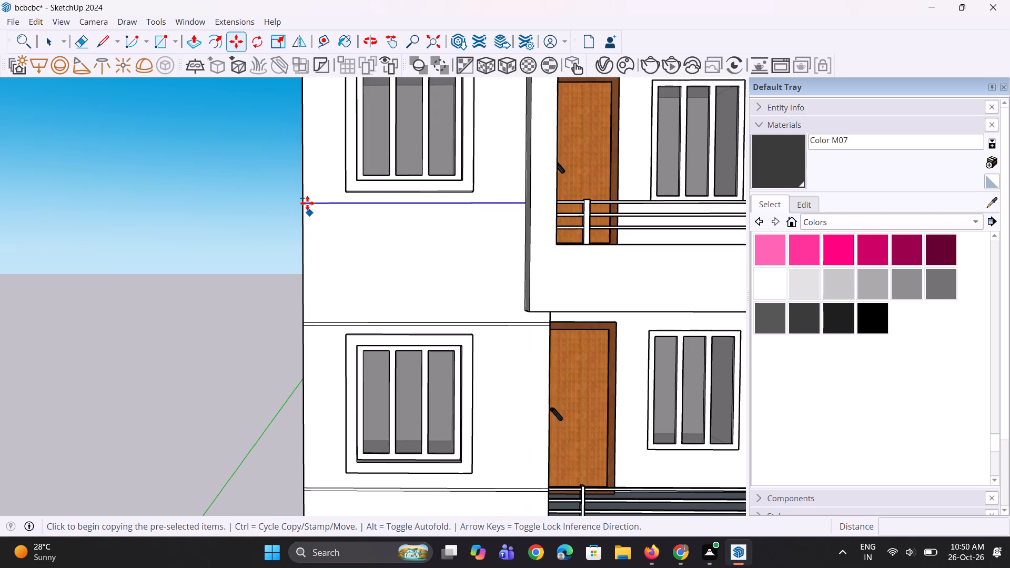
{"action": "left_click", "coordinate": [303, 205]}
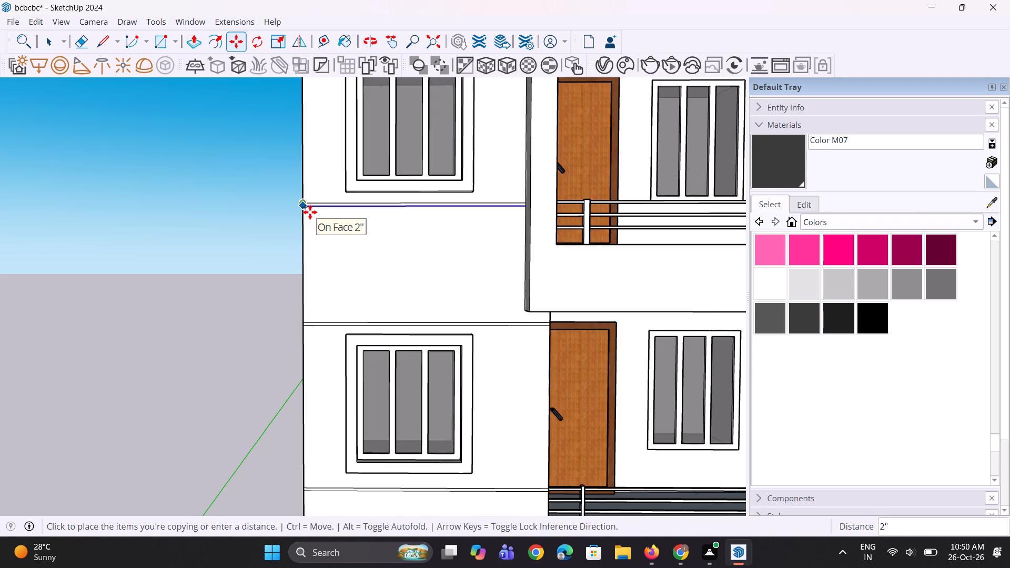
{"action": "left_click", "coordinate": [310, 212]}
{"action": "scroll", "coordinate": [278, 346], "scroll_direction": "down", "scroll_amount": 5}
{"action": "key", "text": "space"}
{"action": "left_click", "coordinate": [268, 341]}
Copy the line above the top-floor left-bay window 2" down the wall to form a narrow strip.
{"action": "scroll", "coordinate": [346, 180], "scroll_direction": "up", "scroll_amount": 6}
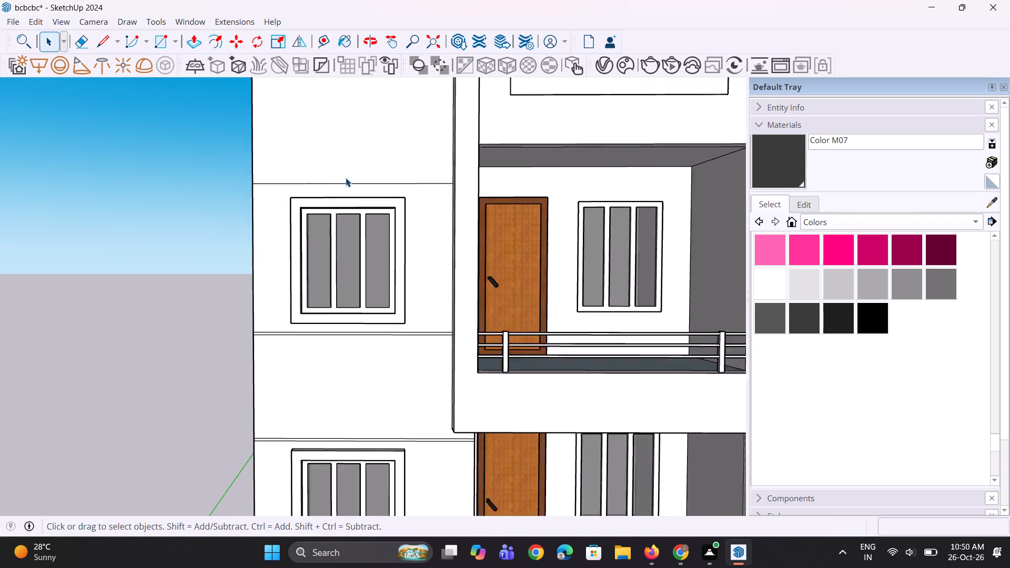
{"action": "left_click", "coordinate": [352, 184]}
{"action": "scroll", "coordinate": [271, 188], "scroll_direction": "up", "scroll_amount": 1}
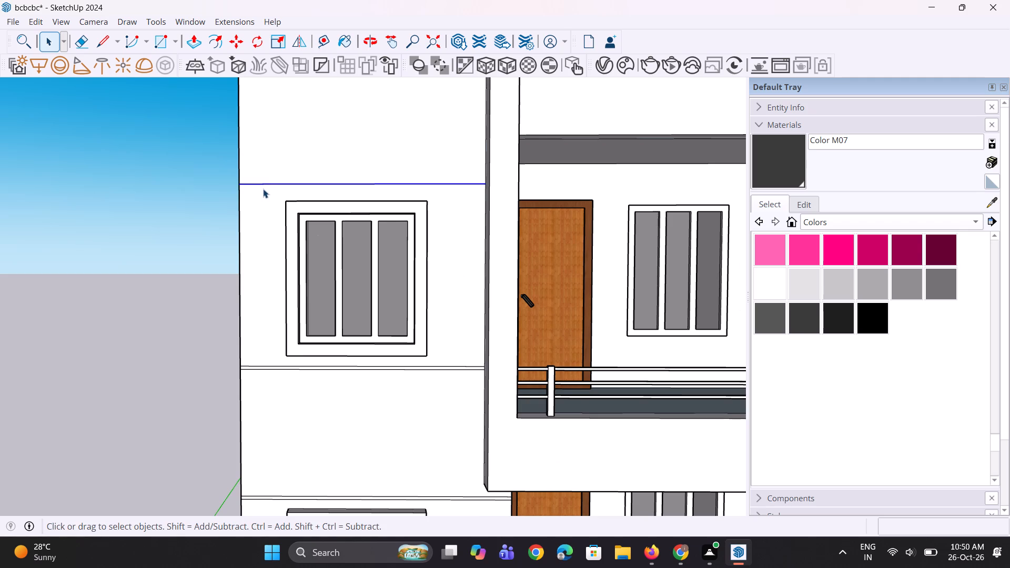
{"action": "key", "text": "m"}
{"action": "scroll", "coordinate": [251, 189], "scroll_direction": "up", "scroll_amount": 2, "text": "ctrl"}
{"action": "left_click", "coordinate": [234, 189]}
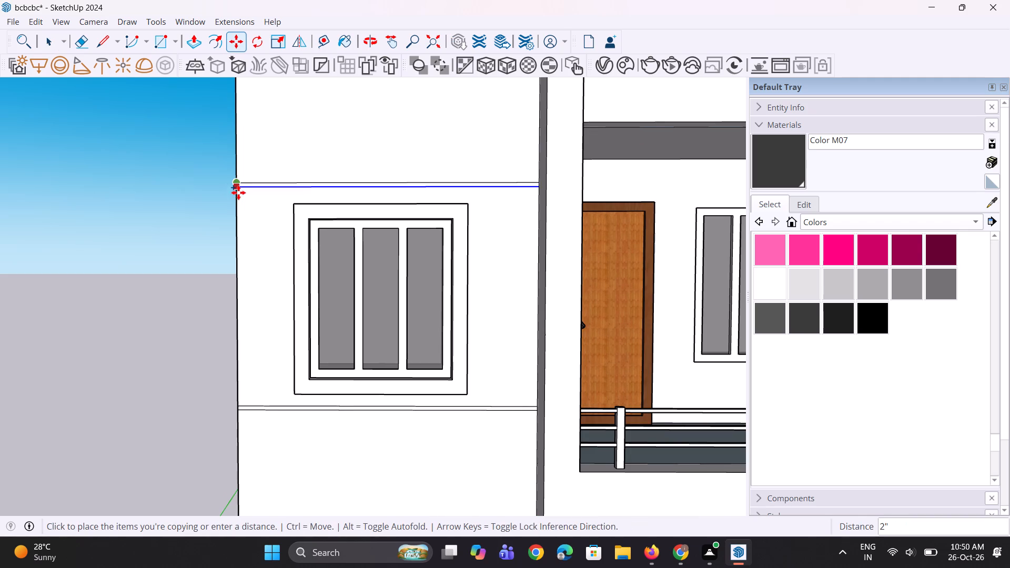
{"action": "left_click", "coordinate": [238, 192]}
{"action": "key", "text": "space"}
{"action": "left_click", "coordinate": [219, 242]}
{"action": "key", "text": "space"}
{"action": "left_click", "coordinate": [219, 242]}
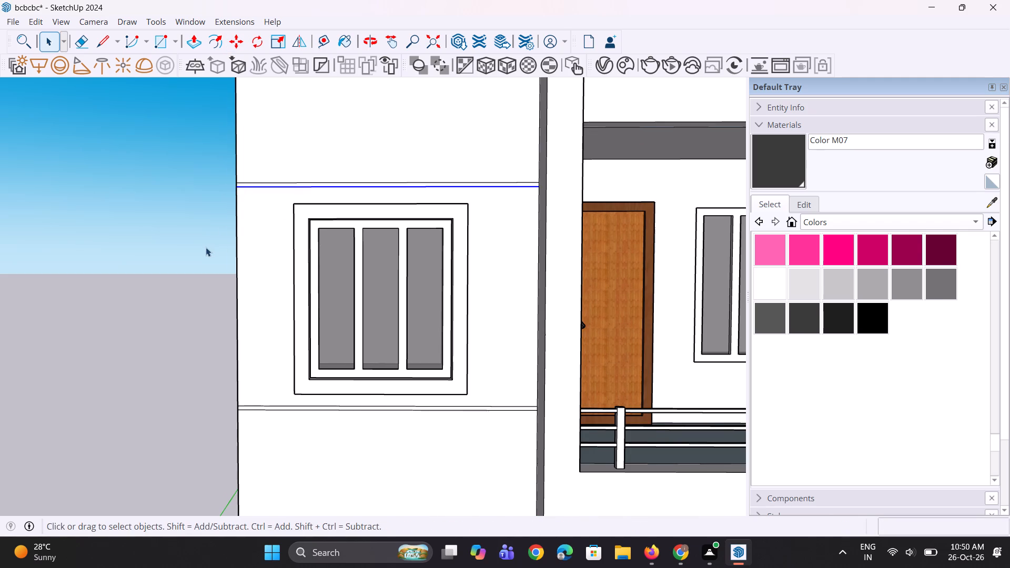
{"action": "scroll", "coordinate": [206, 247], "scroll_direction": "down", "scroll_amount": 6}
{"action": "left_click", "coordinate": [170, 265]}
Move the narrow strip above the top-floor left-bay window down until it meets the upper part of the window frame's sides.
{"action": "scroll", "coordinate": [160, 269], "scroll_direction": "up", "scroll_amount": 1}
{"action": "scroll", "coordinate": [160, 269], "scroll_direction": "down", "scroll_amount": 1}
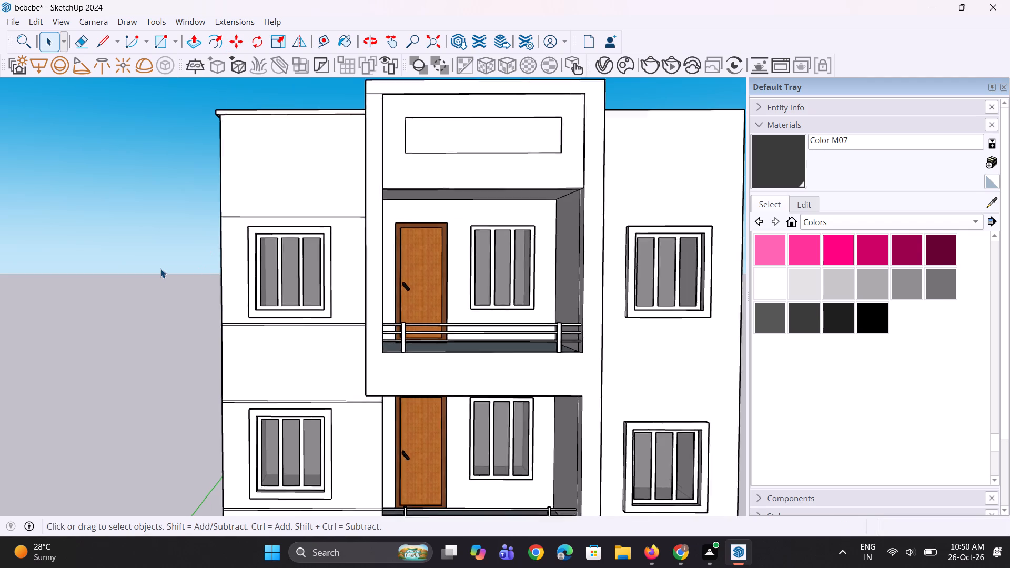
{"action": "scroll", "coordinate": [160, 269], "scroll_direction": "down", "scroll_amount": 3}
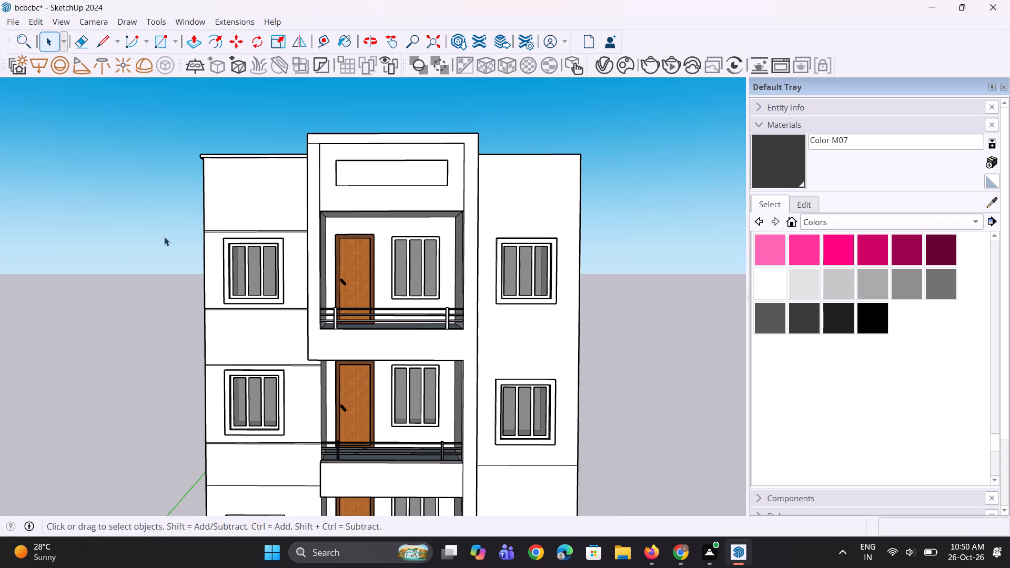
{"action": "scroll", "coordinate": [179, 227], "scroll_direction": "up", "scroll_amount": 12}
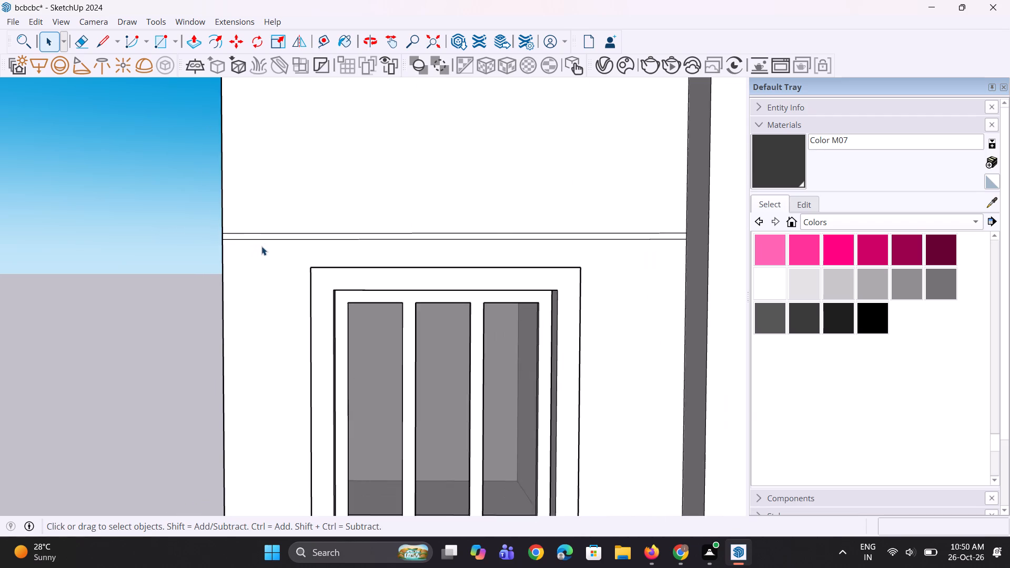
{"action": "scroll", "coordinate": [266, 242], "scroll_direction": "up", "scroll_amount": 2}
{"action": "left_click", "coordinate": [288, 236]}
{"action": "scroll", "coordinate": [233, 248], "scroll_direction": "up", "scroll_amount": 1}
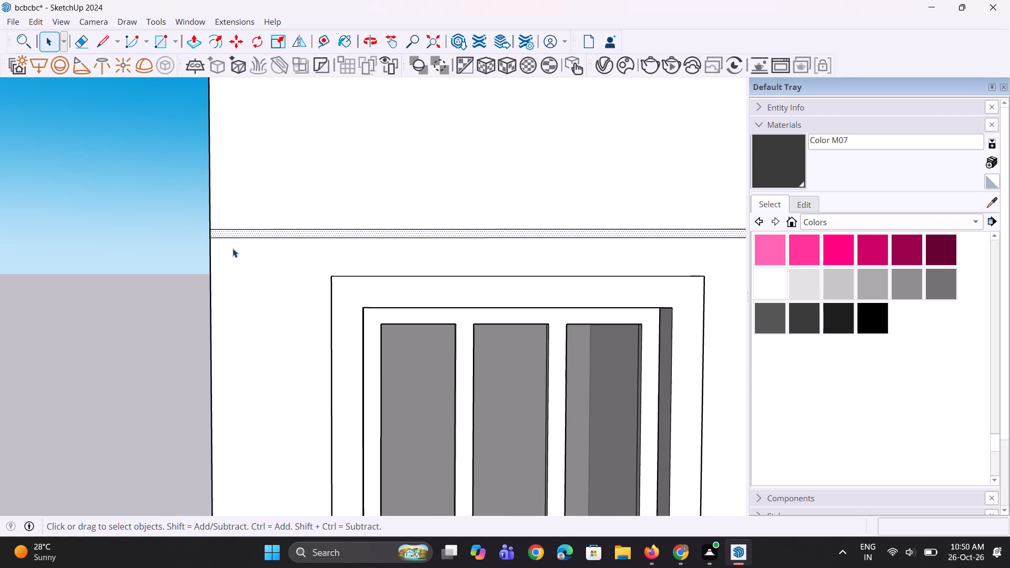
{"action": "key", "text": "m"}
{"action": "left_click", "coordinate": [208, 230]}
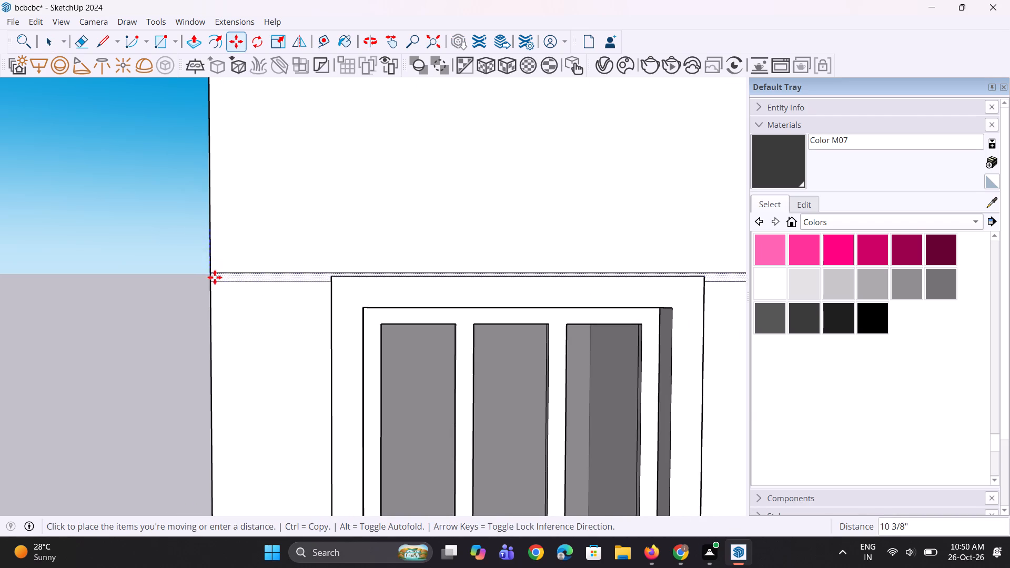
{"action": "left_click", "coordinate": [216, 298]}
{"action": "scroll", "coordinate": [239, 231], "scroll_direction": "down", "scroll_amount": 10}
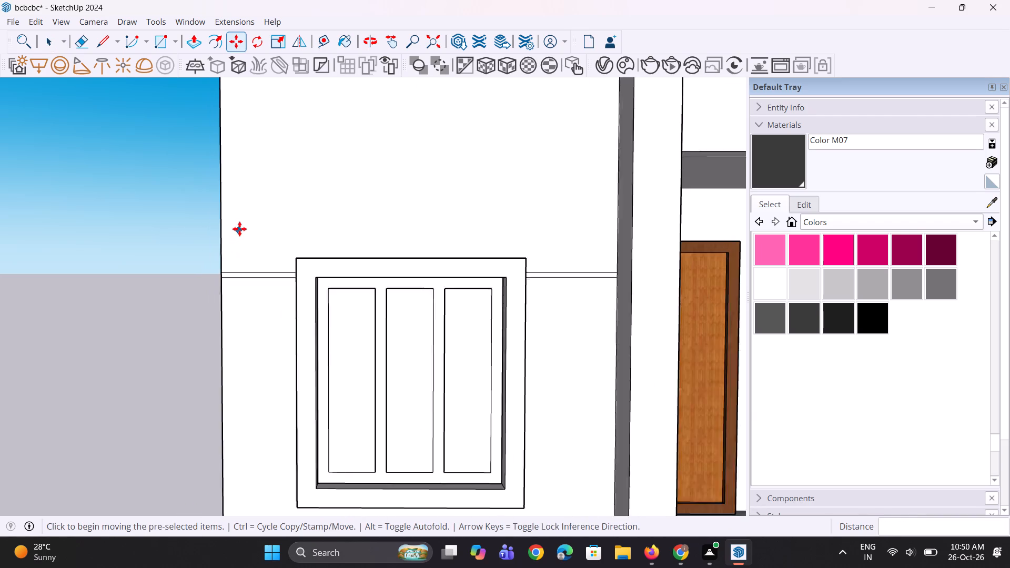
{"action": "scroll", "coordinate": [188, 232], "scroll_direction": "down", "scroll_amount": 6}
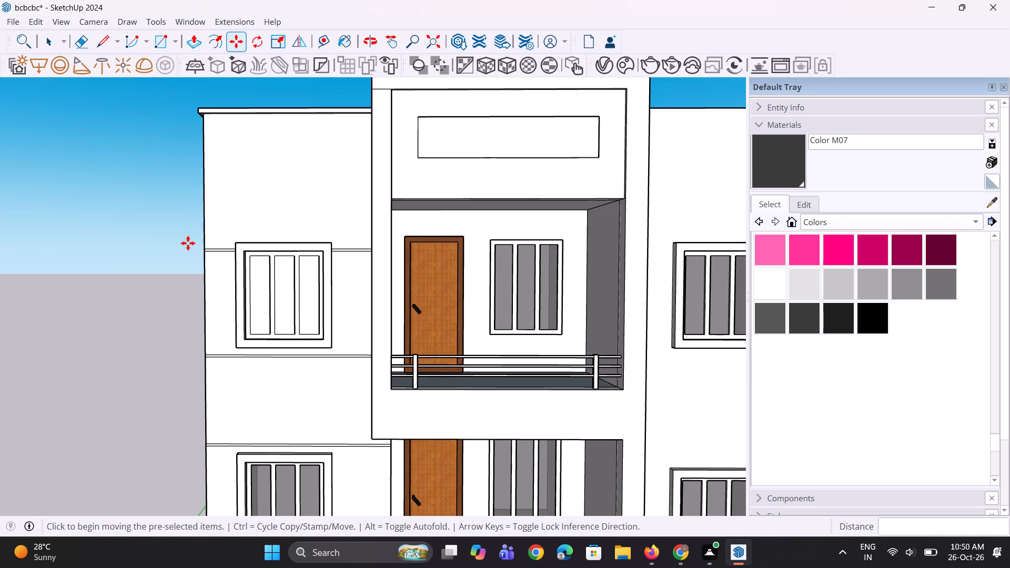
Move the narrow strip below the top-floor left-bay window up until it meets the lower part of the window frame's sides.
{"action": "scroll", "coordinate": [206, 357], "scroll_direction": "up", "scroll_amount": 4}
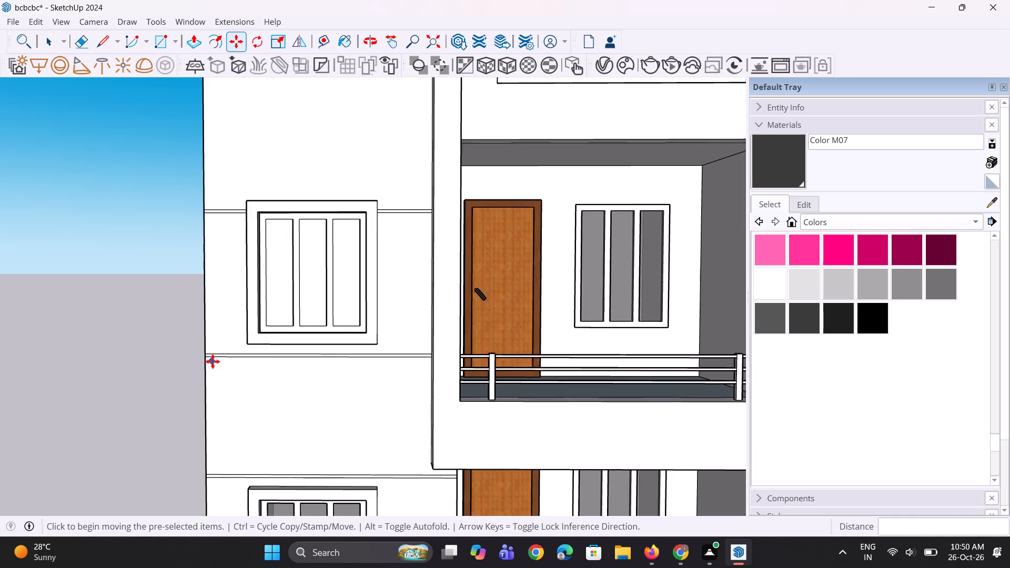
{"action": "scroll", "coordinate": [213, 361], "scroll_direction": "up", "scroll_amount": 8}
{"action": "key", "text": "space"}
{"action": "left_click", "coordinate": [220, 352]}
{"action": "scroll", "coordinate": [199, 351], "scroll_direction": "up", "scroll_amount": 2}
{"action": "key", "text": "m"}
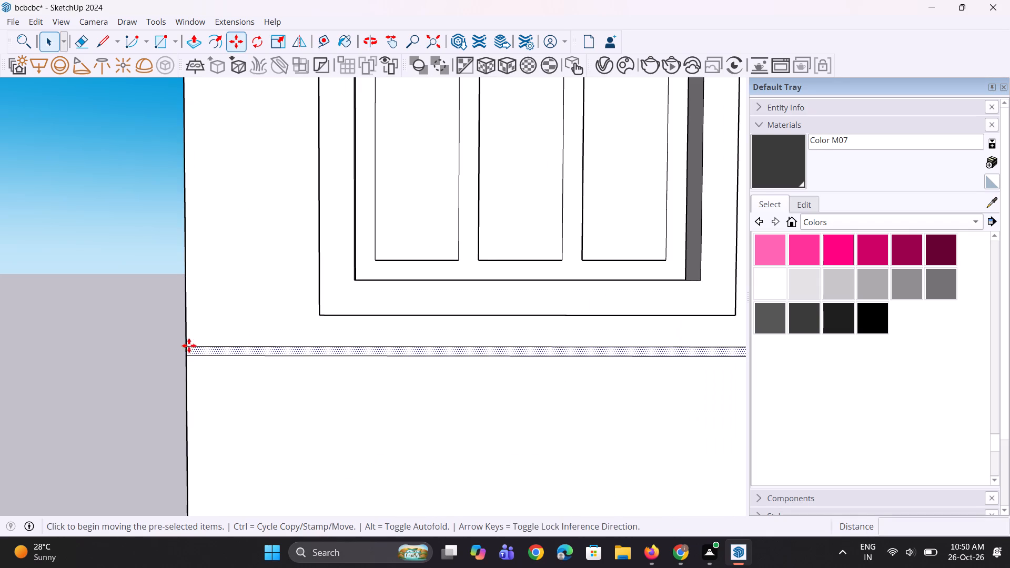
{"action": "left_click", "coordinate": [185, 350]}
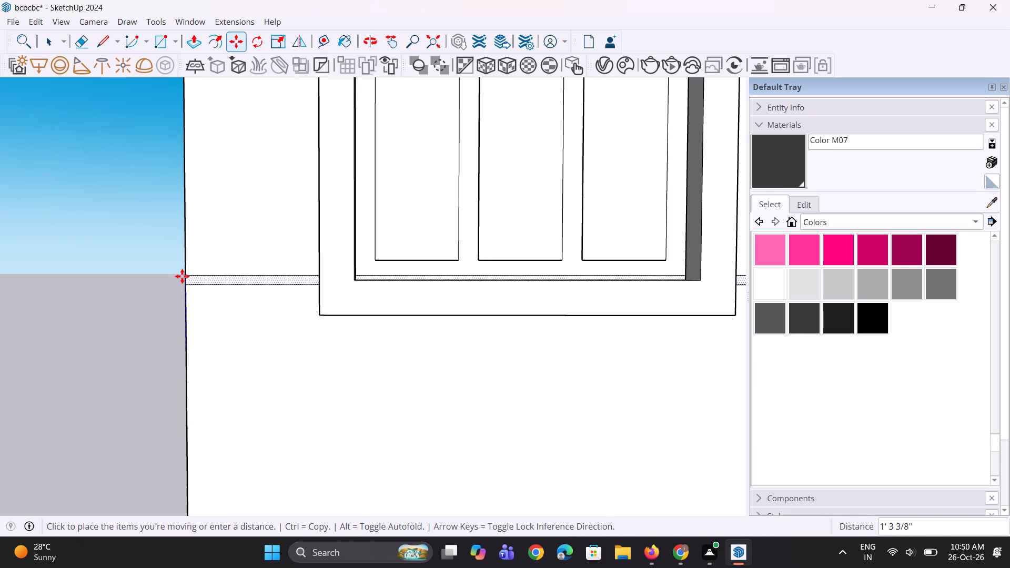
{"action": "left_click", "coordinate": [179, 286]}
{"action": "scroll", "coordinate": [188, 289], "scroll_direction": "down", "scroll_amount": 10}
{"action": "key", "text": "space"}
{"action": "key", "text": "space"}
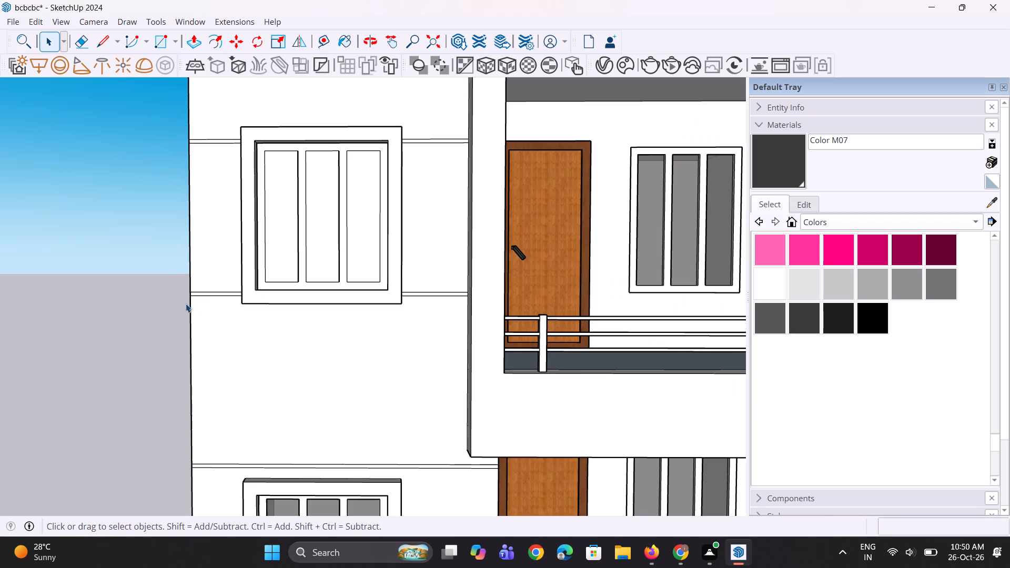
{"action": "left_click", "coordinate": [60, 355]}
Move the top-floor left-bay window's inner three-pane frame group about 2 3/8" forward along the red axis, clear of the wall face.
{"action": "scroll", "coordinate": [60, 355], "scroll_direction": "down", "scroll_amount": 5}
{"action": "middle_click_drag", "start_coordinate": [60, 355], "coordinate": [254, 319]}
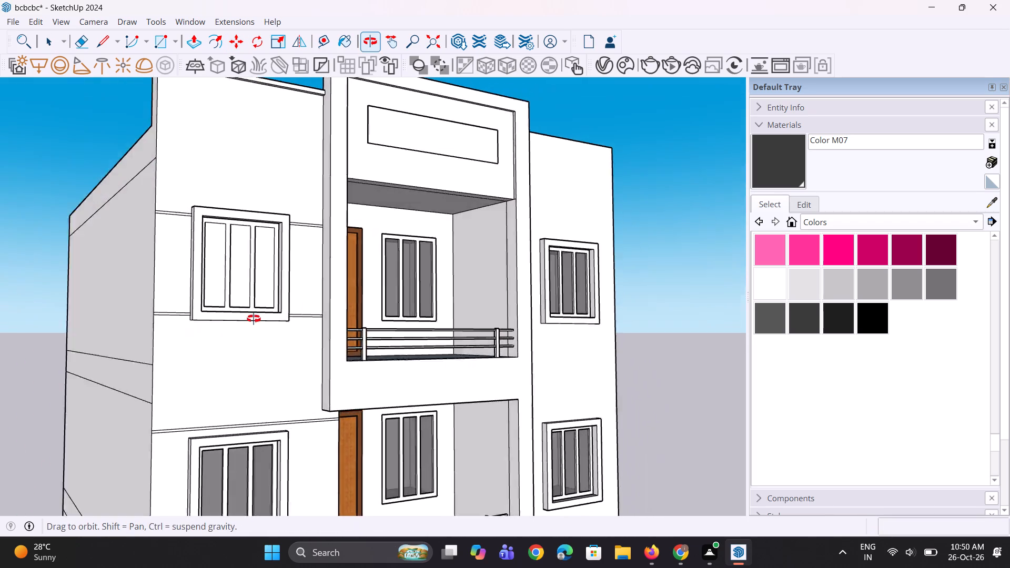
{"action": "middle_click_drag", "start_coordinate": [254, 319], "coordinate": [286, 310]}
{"action": "scroll", "coordinate": [304, 293], "scroll_direction": "down", "scroll_amount": 4}
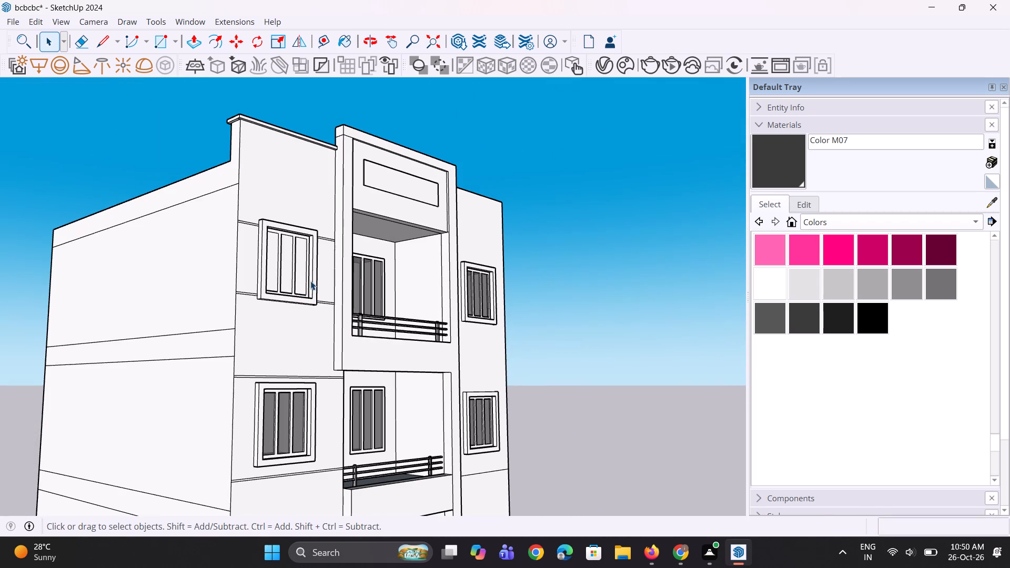
{"action": "left_click", "coordinate": [296, 281]}
{"action": "middle_click_drag", "start_coordinate": [269, 316], "coordinate": [254, 398]}
{"action": "scroll", "coordinate": [288, 310], "scroll_direction": "up", "scroll_amount": 5}
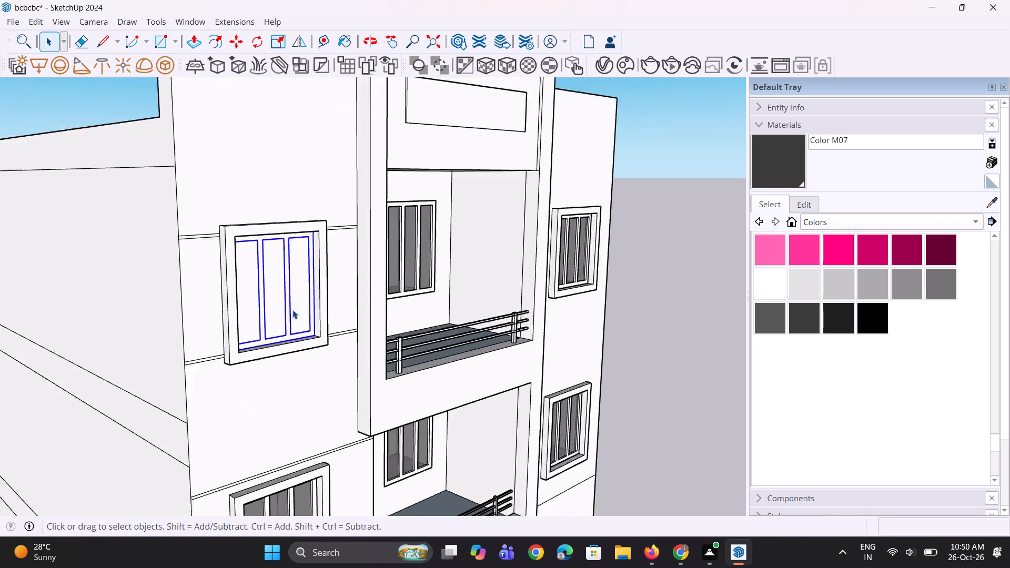
{"action": "scroll", "coordinate": [292, 310], "scroll_direction": "up", "scroll_amount": 8}
{"action": "middle_click_drag", "start_coordinate": [299, 346], "coordinate": [311, 376]}
{"action": "scroll", "coordinate": [332, 378], "scroll_direction": "up", "scroll_amount": 2}
{"action": "key", "text": "m"}
{"action": "scroll", "coordinate": [354, 391], "scroll_direction": "up", "scroll_amount": 3}
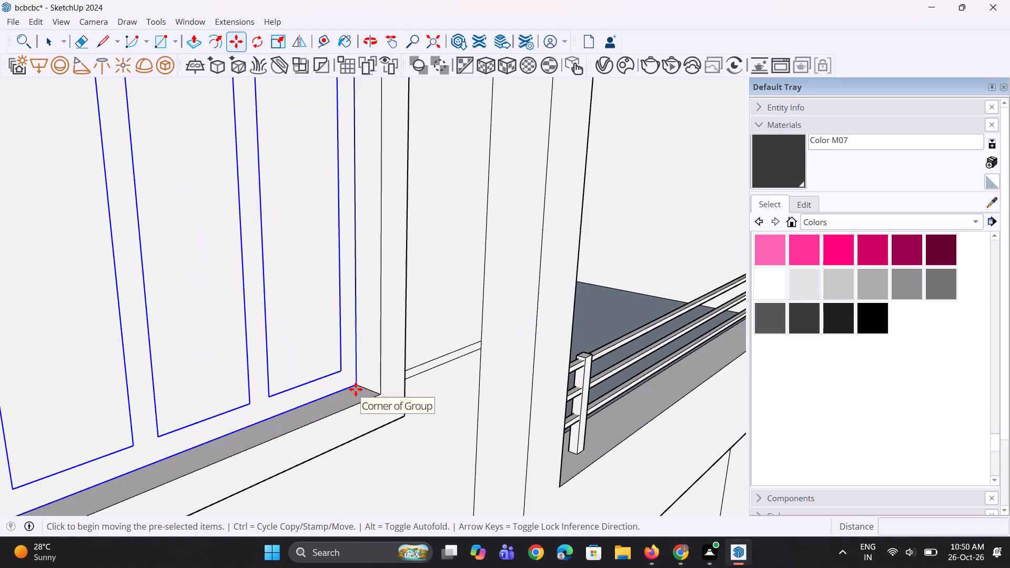
{"action": "left_click", "coordinate": [357, 382]}
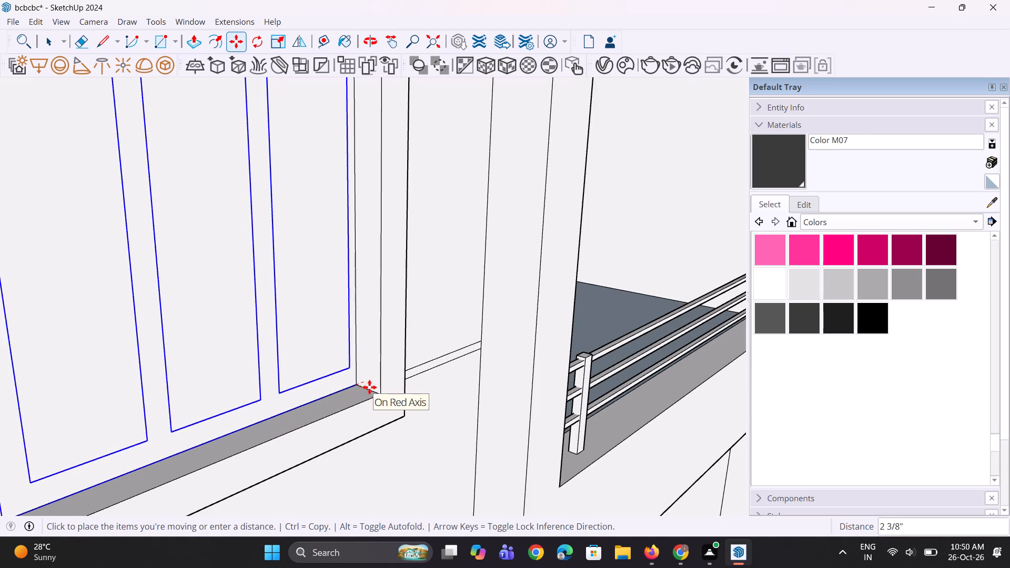
{"action": "left_click", "coordinate": [370, 387]}
{"action": "middle_click_drag", "start_coordinate": [315, 390], "coordinate": [298, 382]}
{"action": "key", "text": "space"}
{"action": "scroll", "coordinate": [319, 371], "scroll_direction": "down", "scroll_amount": 10}
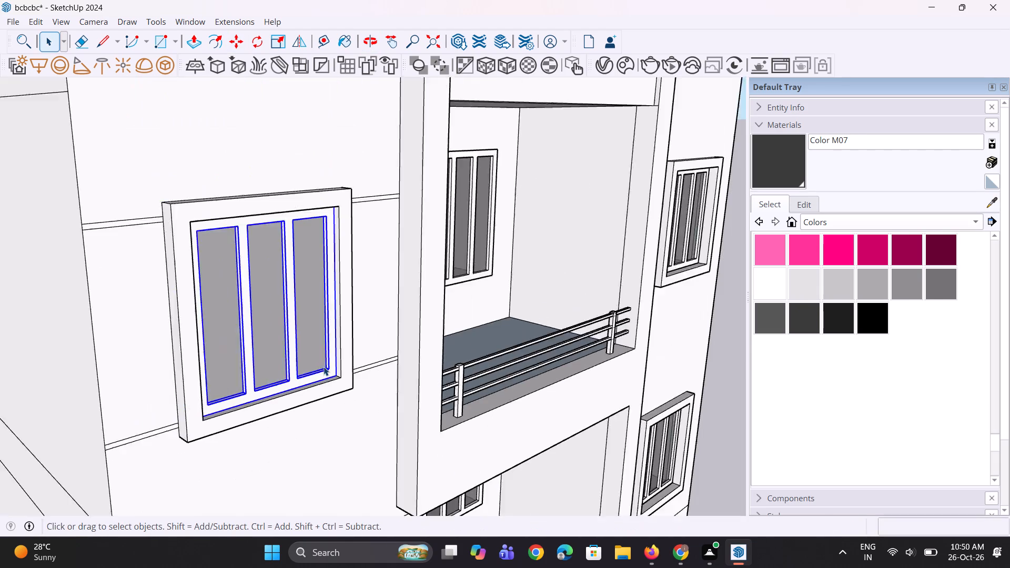
{"action": "scroll", "coordinate": [324, 367], "scroll_direction": "down", "scroll_amount": 2}
{"action": "key", "text": "space"}
{"action": "scroll", "coordinate": [80, 384], "scroll_direction": "down", "scroll_amount": 6}
{"action": "left_click", "coordinate": [48, 136]}
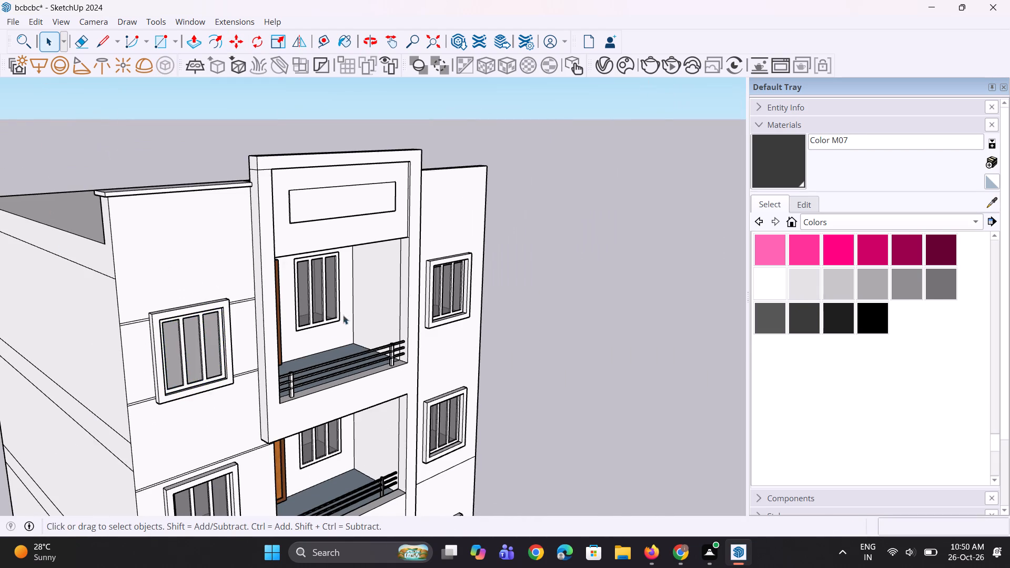
Move the narrow strip above the second-from-top left-bay window down about 1' 9/16" so it meets the upper frame sides.
{"action": "middle_click_drag", "start_coordinate": [320, 326], "coordinate": [232, 312]}
{"action": "scroll", "coordinate": [248, 257], "scroll_direction": "down", "scroll_amount": 9}
{"action": "scroll", "coordinate": [176, 398], "scroll_direction": "up", "scroll_amount": 9}
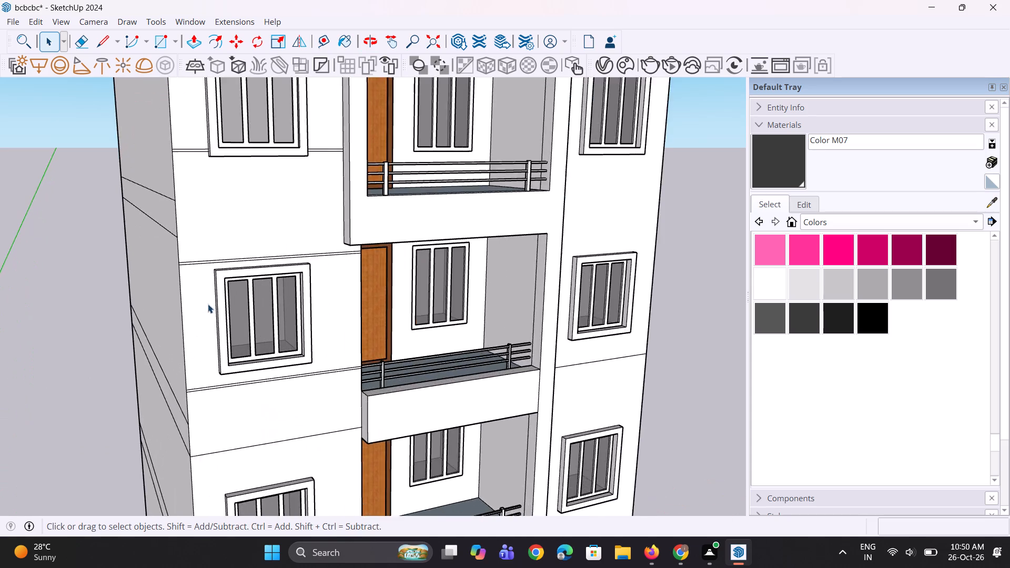
{"action": "scroll", "coordinate": [208, 304], "scroll_direction": "up", "scroll_amount": 8}
{"action": "scroll", "coordinate": [235, 241], "scroll_direction": "up", "scroll_amount": 5}
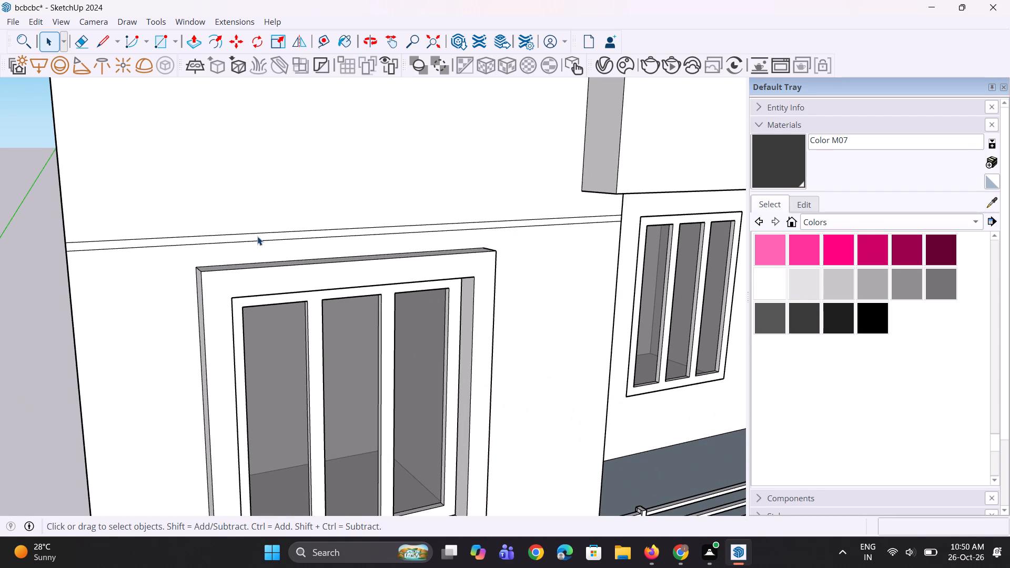
{"action": "left_click", "coordinate": [257, 236]}
{"action": "scroll", "coordinate": [249, 237], "scroll_direction": "down", "scroll_amount": 5}
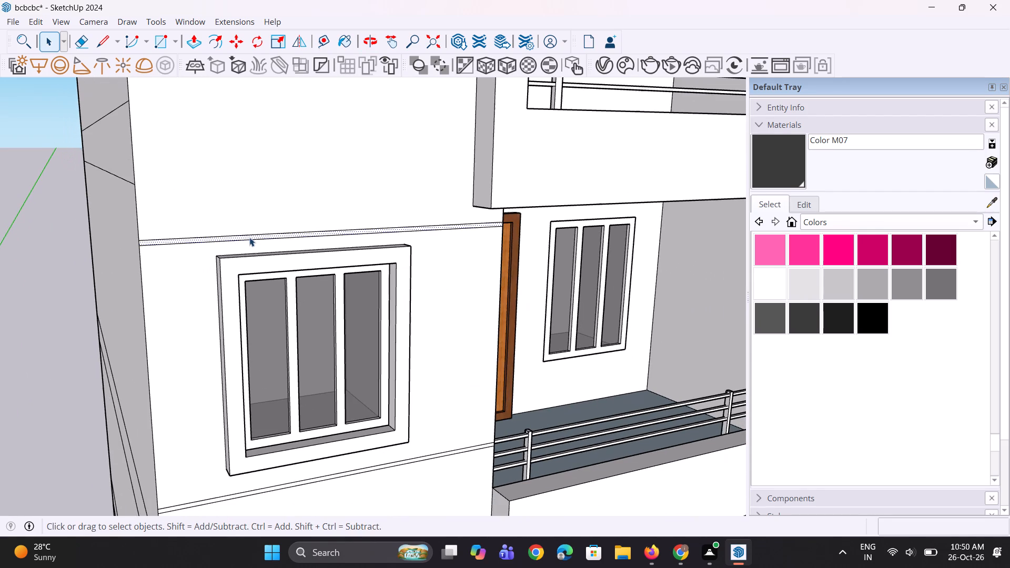
{"action": "key", "text": "m"}
{"action": "scroll", "coordinate": [125, 236], "scroll_direction": "up", "scroll_amount": 8}
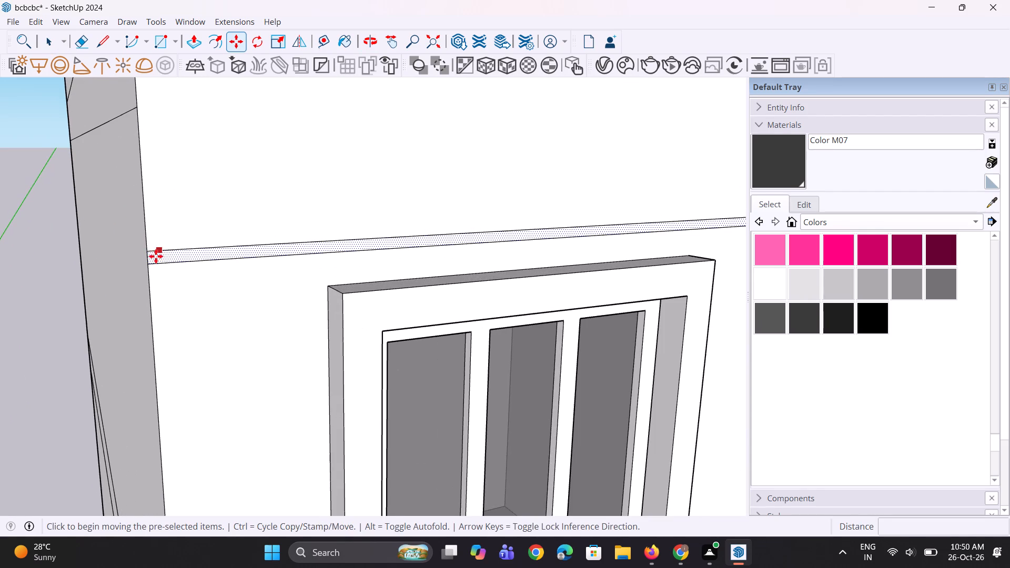
{"action": "left_click", "coordinate": [146, 253]}
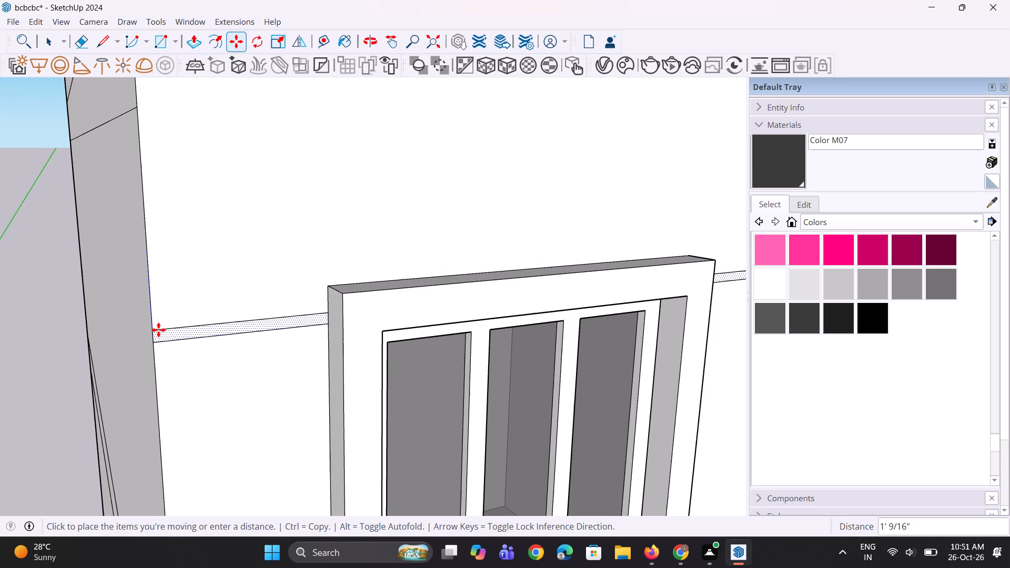
{"action": "left_click", "coordinate": [158, 330]}
{"action": "scroll", "coordinate": [140, 224], "scroll_direction": "down", "scroll_amount": 14}
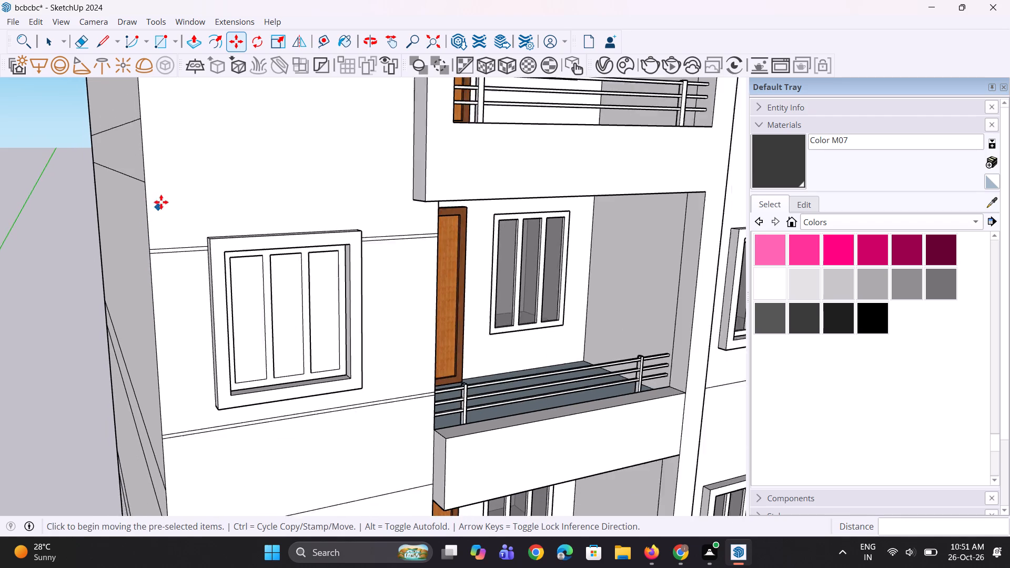
{"action": "key", "text": "space"}
{"action": "key", "text": "space"}
{"action": "left_click", "coordinate": [26, 262]}
Move the narrow strip below the second-from-top left-bay window up about 1' 5 5/8" so it meets the lower frame sides.
{"action": "scroll", "coordinate": [186, 360], "scroll_direction": "up", "scroll_amount": 9}
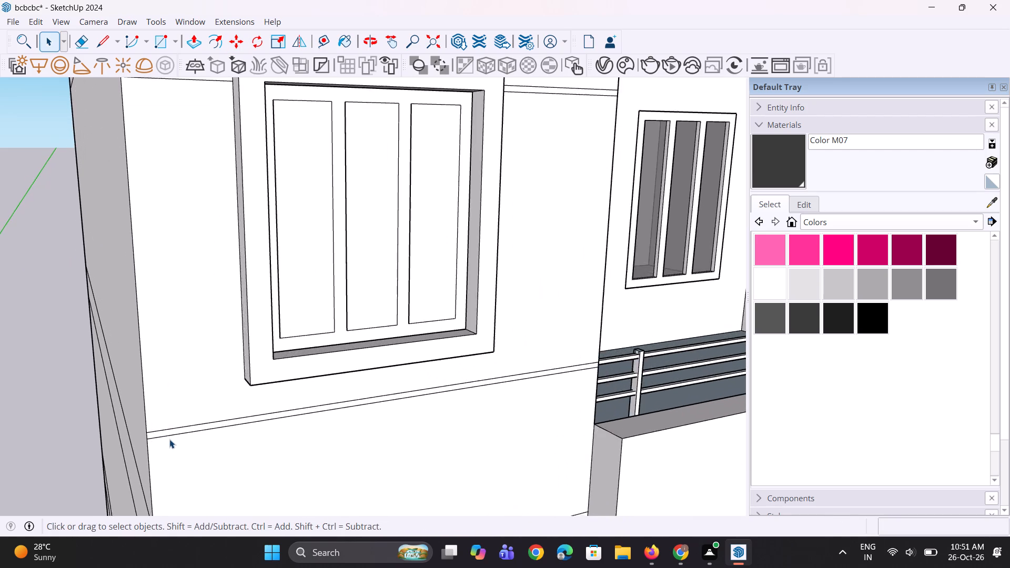
{"action": "scroll", "coordinate": [169, 439], "scroll_direction": "up", "scroll_amount": 1}
{"action": "left_click", "coordinate": [169, 429]}
{"action": "scroll", "coordinate": [135, 437], "scroll_direction": "up", "scroll_amount": 2}
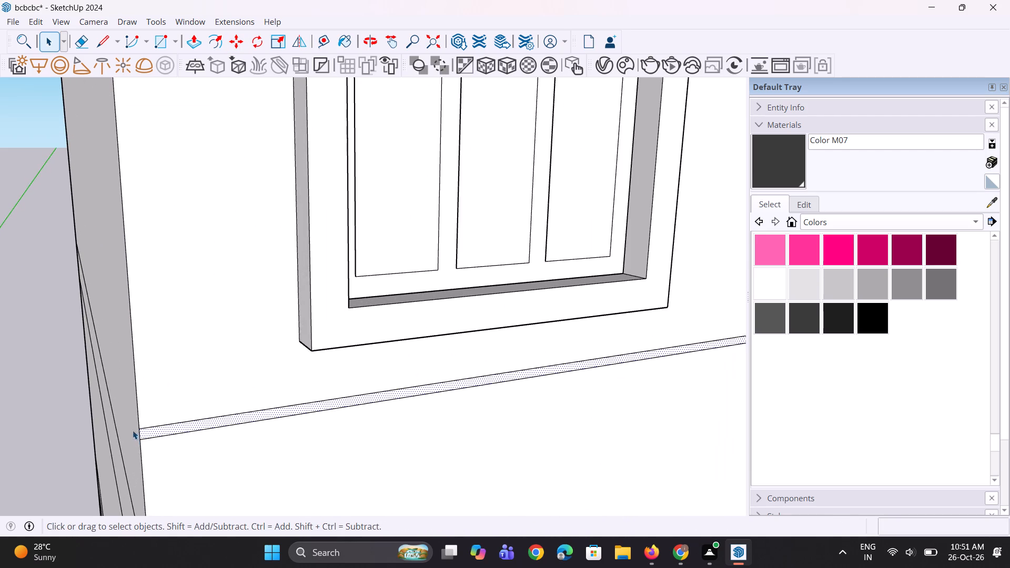
{"action": "key", "text": "m"}
{"action": "scroll", "coordinate": [132, 423], "scroll_direction": "up", "scroll_amount": 3}
{"action": "left_click", "coordinate": [140, 434]}
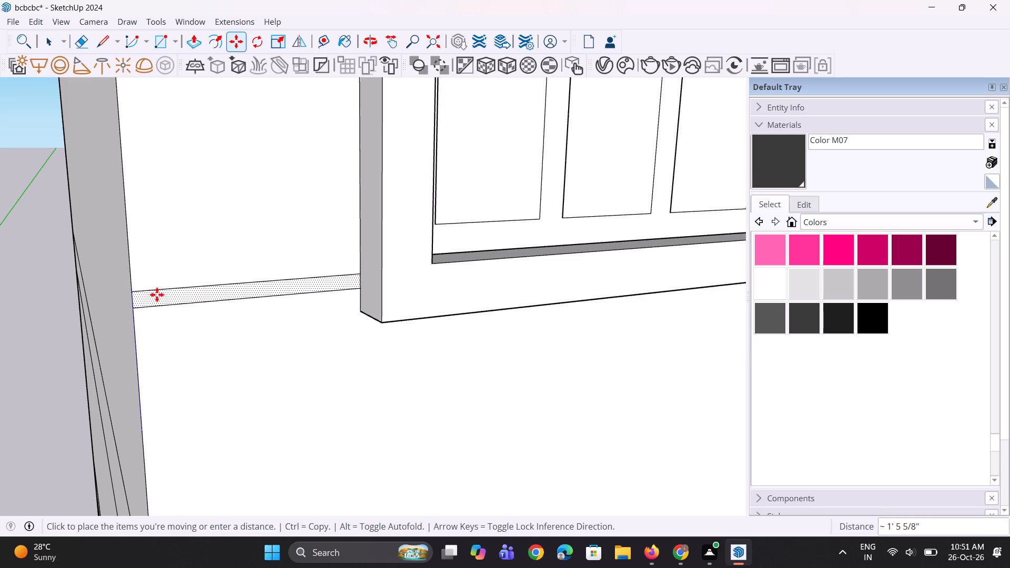
{"action": "left_click", "coordinate": [157, 297]}
{"action": "middle_click_drag", "start_coordinate": [256, 356], "coordinate": [212, 365]}
{"action": "key", "text": "space"}
{"action": "key", "text": "space"}
{"action": "left_click", "coordinate": [85, 367]}
{"action": "scroll", "coordinate": [84, 368], "scroll_direction": "down", "scroll_amount": 6}
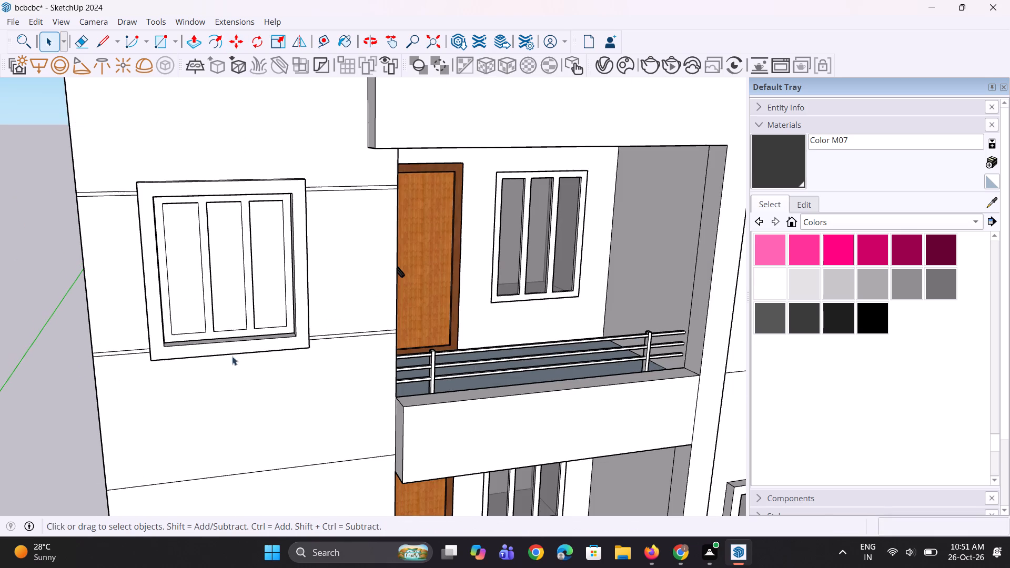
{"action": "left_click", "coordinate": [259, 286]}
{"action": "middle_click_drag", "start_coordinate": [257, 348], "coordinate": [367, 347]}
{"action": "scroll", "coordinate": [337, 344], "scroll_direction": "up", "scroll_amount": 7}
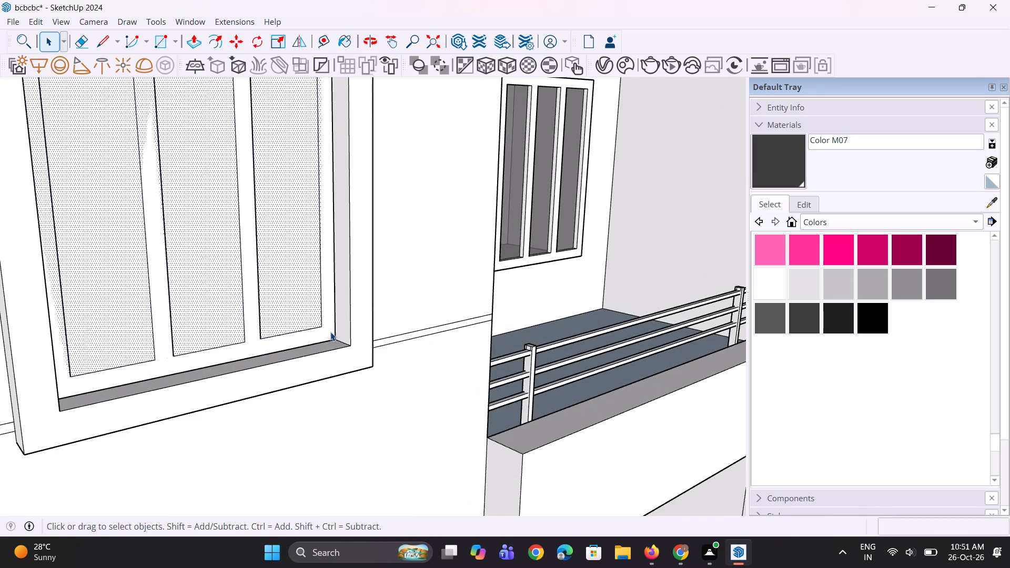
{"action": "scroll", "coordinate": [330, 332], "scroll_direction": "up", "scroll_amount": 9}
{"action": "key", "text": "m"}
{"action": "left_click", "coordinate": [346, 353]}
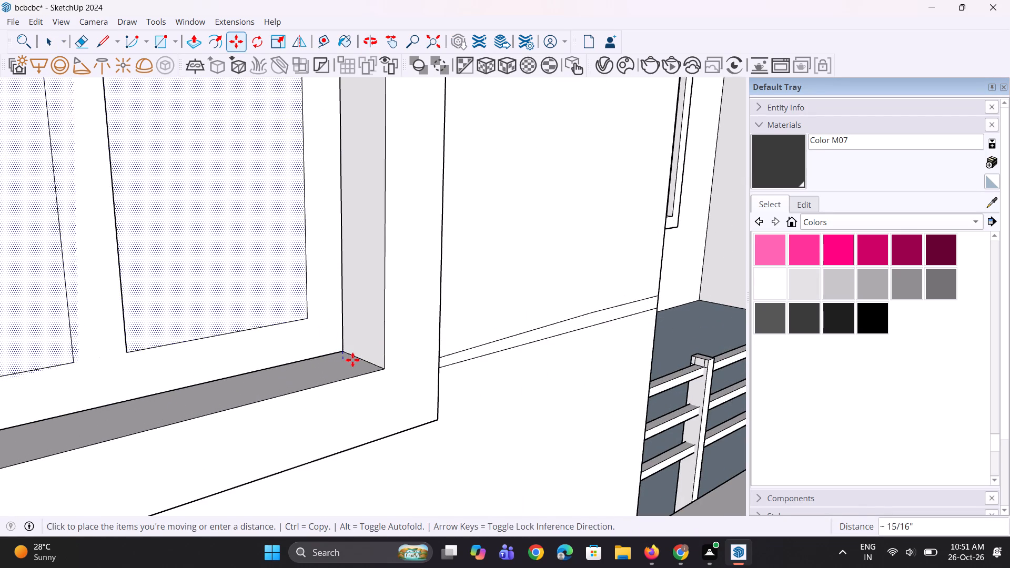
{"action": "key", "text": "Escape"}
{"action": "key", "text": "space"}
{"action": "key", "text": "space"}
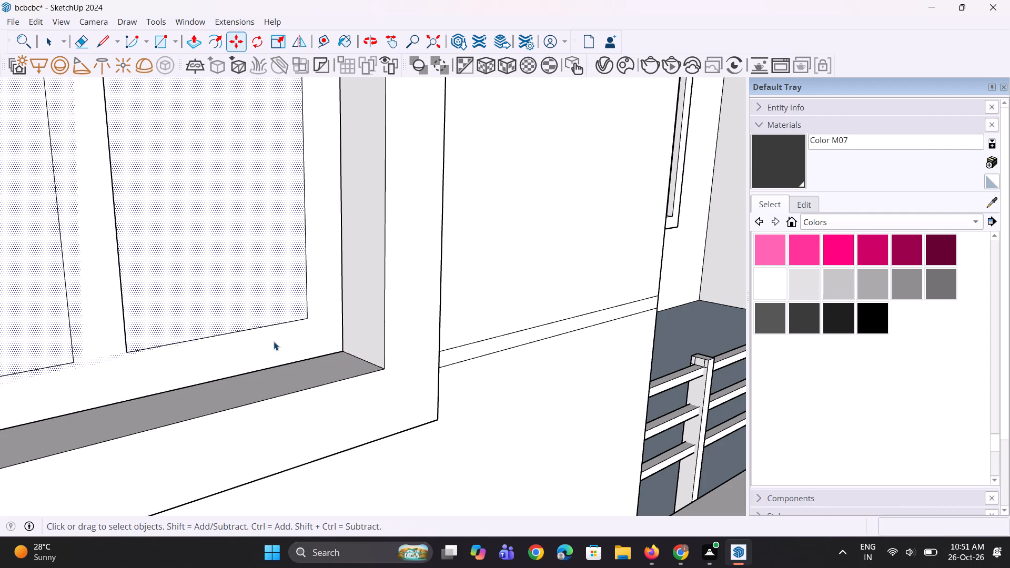
Move the second-from-top left-bay window's inner three-pane frame group 2" forward out of the wall.
{"action": "left_click", "coordinate": [274, 341]}
{"action": "scroll", "coordinate": [287, 360], "scroll_direction": "down", "scroll_amount": 3}
{"action": "scroll", "coordinate": [299, 358], "scroll_direction": "up", "scroll_amount": 3}
{"action": "key", "text": "m"}
{"action": "scroll", "coordinate": [316, 357], "scroll_direction": "up", "scroll_amount": 2}
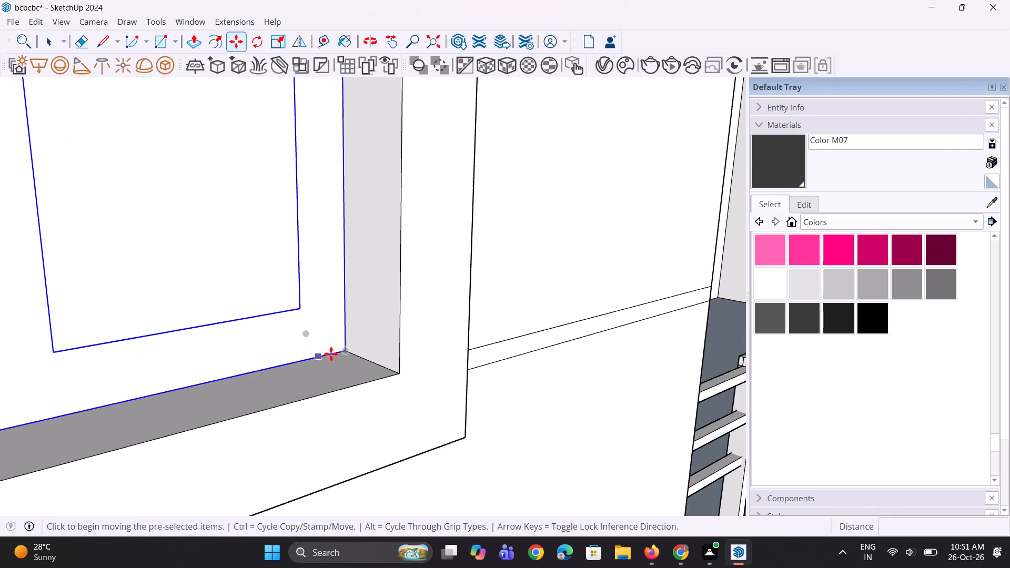
{"action": "left_click", "coordinate": [340, 351]}
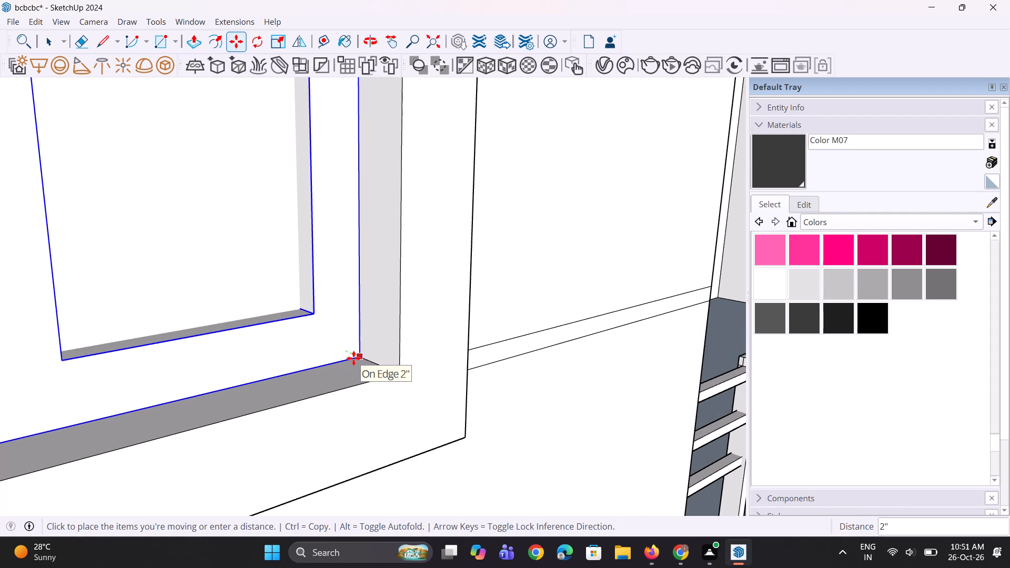
{"action": "left_click", "coordinate": [353, 358]}
{"action": "scroll", "coordinate": [356, 378], "scroll_direction": "down", "scroll_amount": 18}
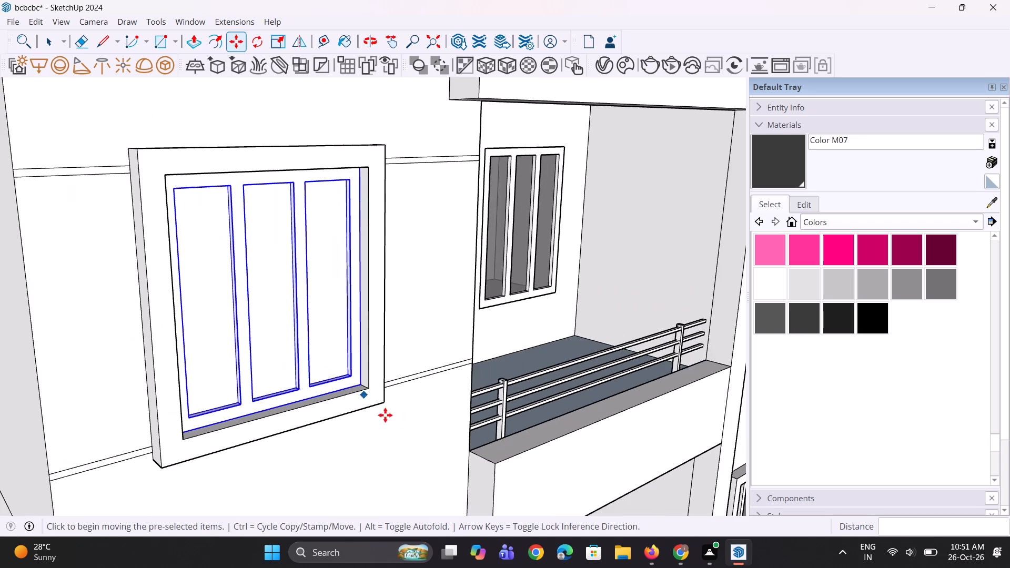
Move the same inner three-pane frame group slightly further forward until its panes clear the wall face.
{"action": "middle_click_drag", "start_coordinate": [392, 421], "coordinate": [296, 413]}
{"action": "scroll", "coordinate": [325, 411], "scroll_direction": "down", "scroll_amount": 5}
{"action": "scroll", "coordinate": [237, 362], "scroll_direction": "up", "scroll_amount": 11}
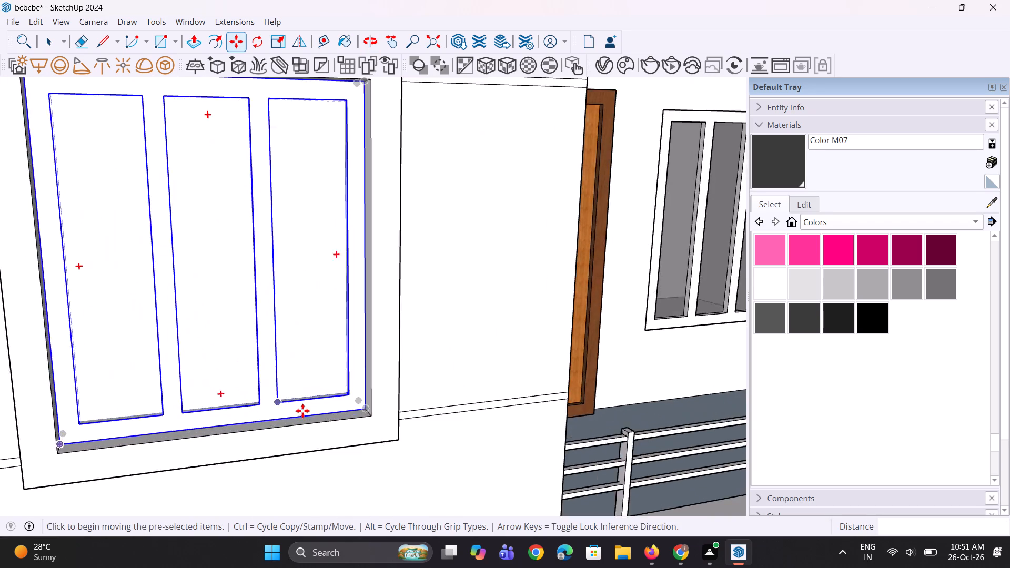
{"action": "scroll", "coordinate": [302, 411], "scroll_direction": "up", "scroll_amount": 2}
{"action": "middle_click_drag", "start_coordinate": [304, 411], "coordinate": [361, 432]}
{"action": "scroll", "coordinate": [409, 425], "scroll_direction": "up", "scroll_amount": 6}
{"action": "left_click", "coordinate": [418, 413]}
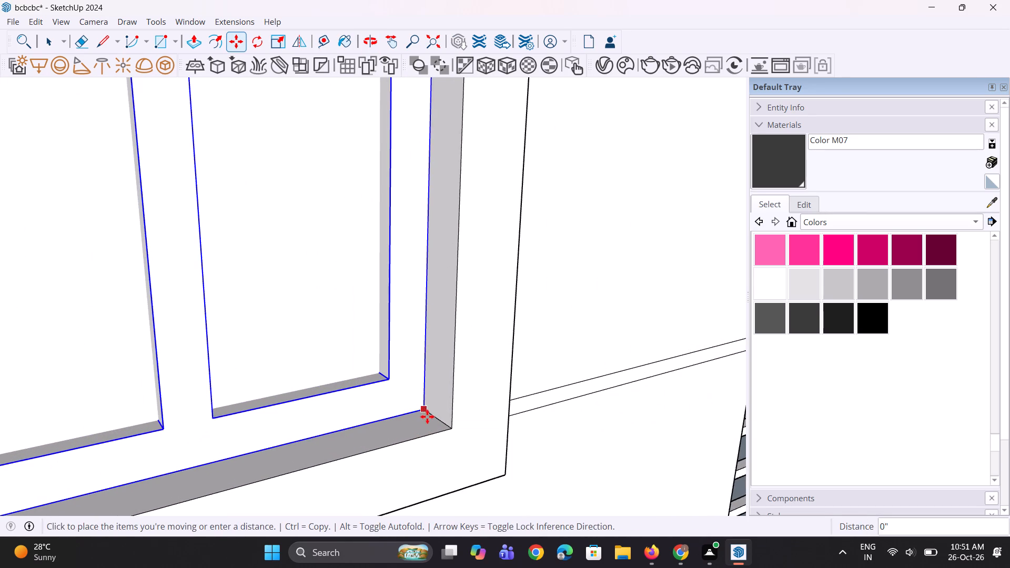
{"action": "left_click", "coordinate": [432, 419]}
{"action": "scroll", "coordinate": [442, 422], "scroll_direction": "down", "scroll_amount": 13}
{"action": "key", "text": "space"}
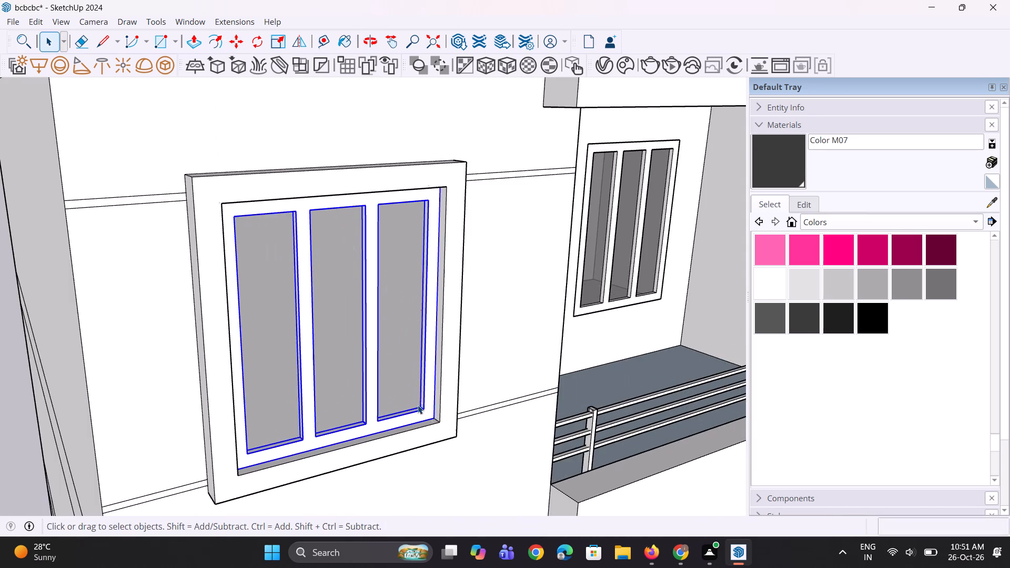
{"action": "key", "text": "space"}
{"action": "scroll", "coordinate": [418, 405], "scroll_direction": "down", "scroll_amount": 6}
{"action": "middle_click_drag", "start_coordinate": [412, 405], "coordinate": [367, 417]}
{"action": "left_click", "coordinate": [98, 420]}
Examine the whole front facade, comparing the left-bay bands with the still-plain right bay.
{"action": "middle_click_drag", "start_coordinate": [161, 417], "coordinate": [105, 336]}
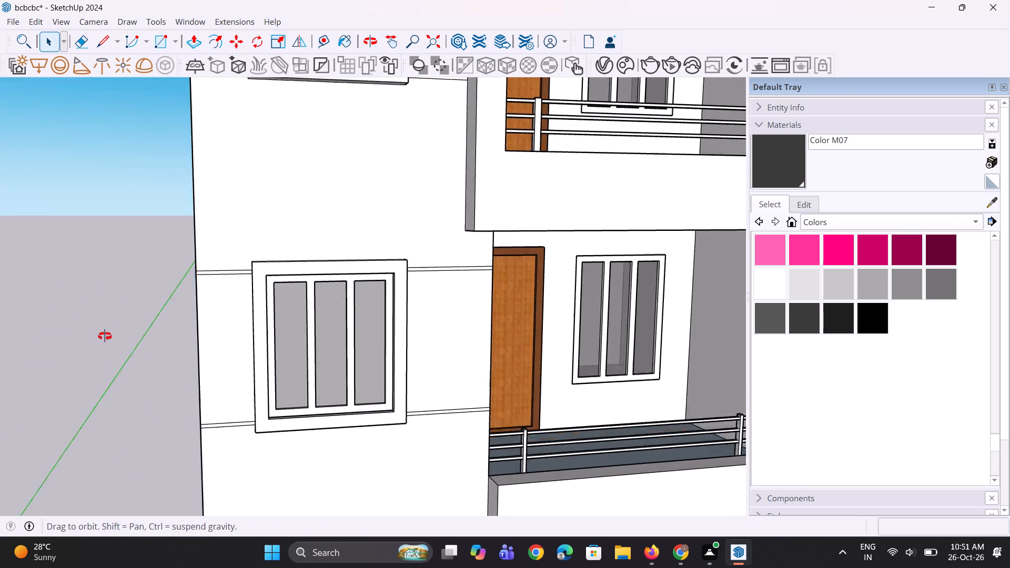
{"action": "middle_click_drag", "start_coordinate": [105, 336], "coordinate": [104, 336]}
{"action": "scroll", "coordinate": [197, 322], "scroll_direction": "down", "scroll_amount": 10}
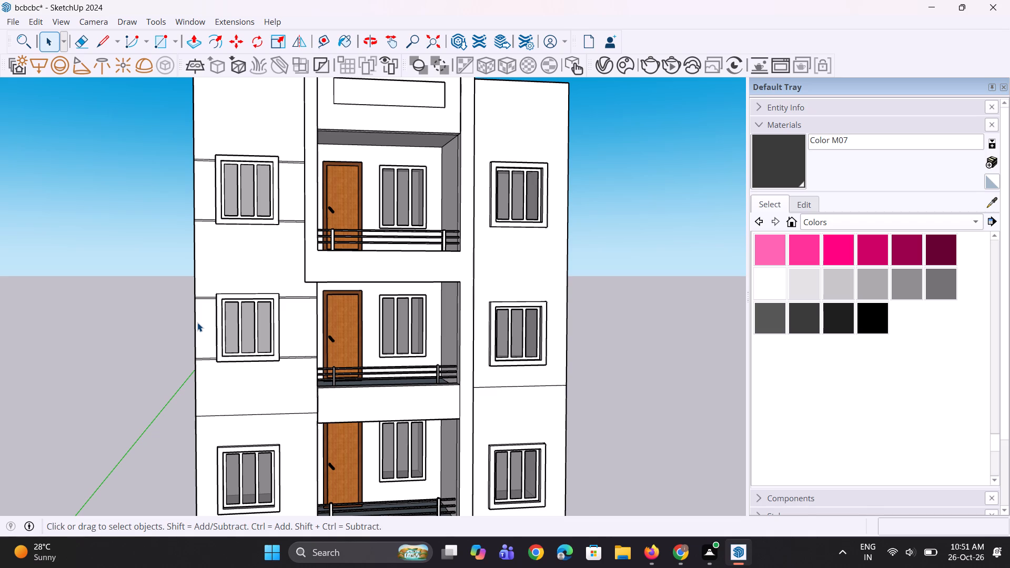
{"action": "scroll", "coordinate": [199, 317], "scroll_direction": "down", "scroll_amount": 3}
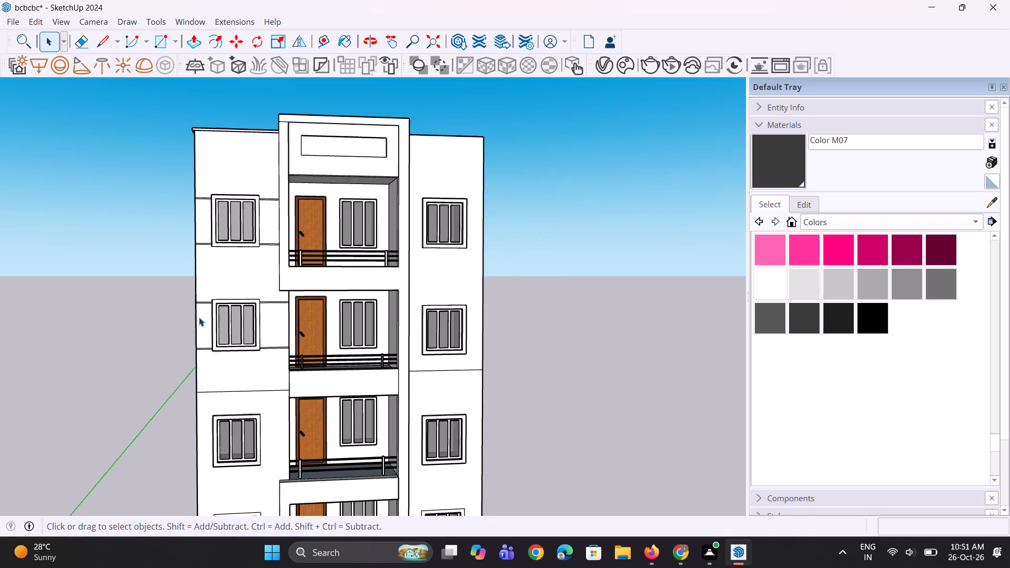
{"action": "scroll", "coordinate": [199, 317], "scroll_direction": "down", "scroll_amount": 1}
{"action": "scroll", "coordinate": [291, 318], "scroll_direction": "up", "scroll_amount": 2}
{"action": "scroll", "coordinate": [458, 320], "scroll_direction": "up", "scroll_amount": 2}
Draw a short line across the underside of the top-floor right-bay window frame, near its balcony-side end.
{"action": "middle_click_drag", "start_coordinate": [436, 307], "coordinate": [417, 310]}
{"action": "middle_click_drag", "start_coordinate": [453, 267], "coordinate": [439, 265]}
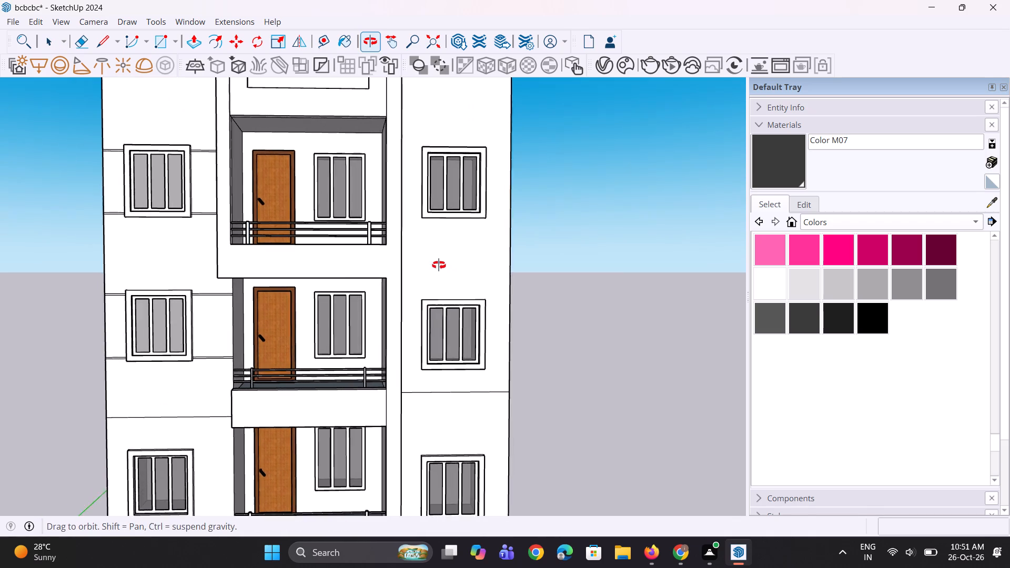
{"action": "middle_click_drag", "start_coordinate": [439, 265], "coordinate": [421, 167]}
{"action": "scroll", "coordinate": [434, 220], "scroll_direction": "up", "scroll_amount": 9}
{"action": "key", "text": "l"}
{"action": "scroll", "coordinate": [411, 220], "scroll_direction": "up", "scroll_amount": 1}
{"action": "middle_click_drag", "start_coordinate": [411, 220], "coordinate": [414, 189]}
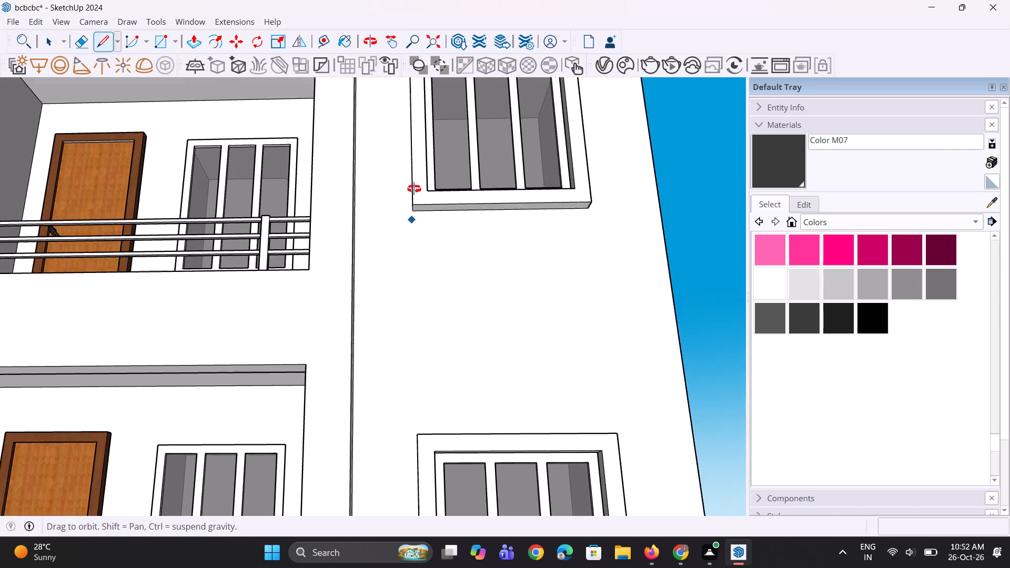
{"action": "middle_click_drag", "start_coordinate": [414, 189], "coordinate": [413, 170]}
{"action": "scroll", "coordinate": [460, 193], "scroll_direction": "up", "scroll_amount": 3}
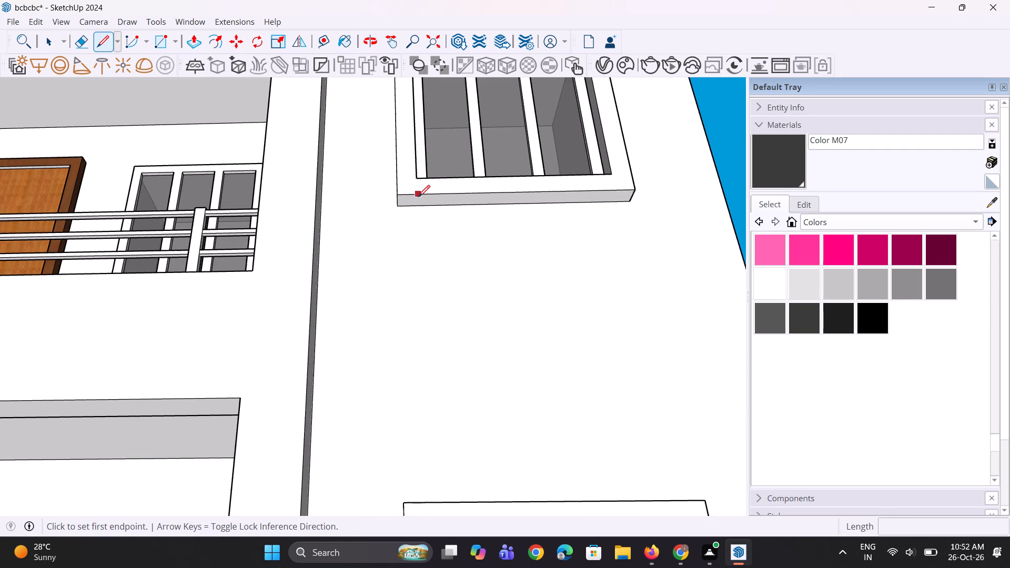
{"action": "left_click", "coordinate": [418, 192]}
{"action": "key", "text": "Escape"}
{"action": "scroll", "coordinate": [414, 197], "scroll_direction": "up", "scroll_amount": 2}
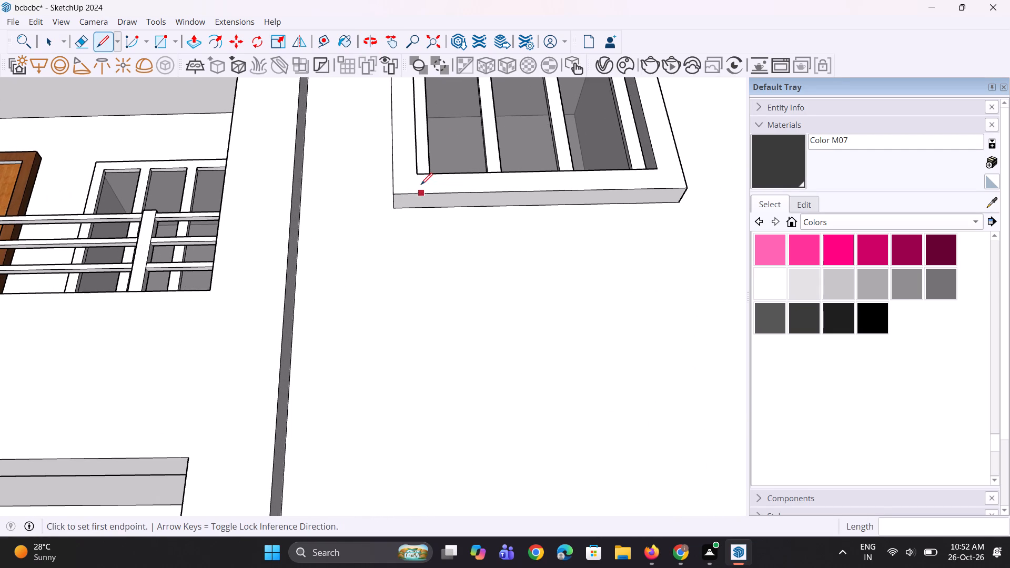
{"action": "left_click", "coordinate": [421, 190]}
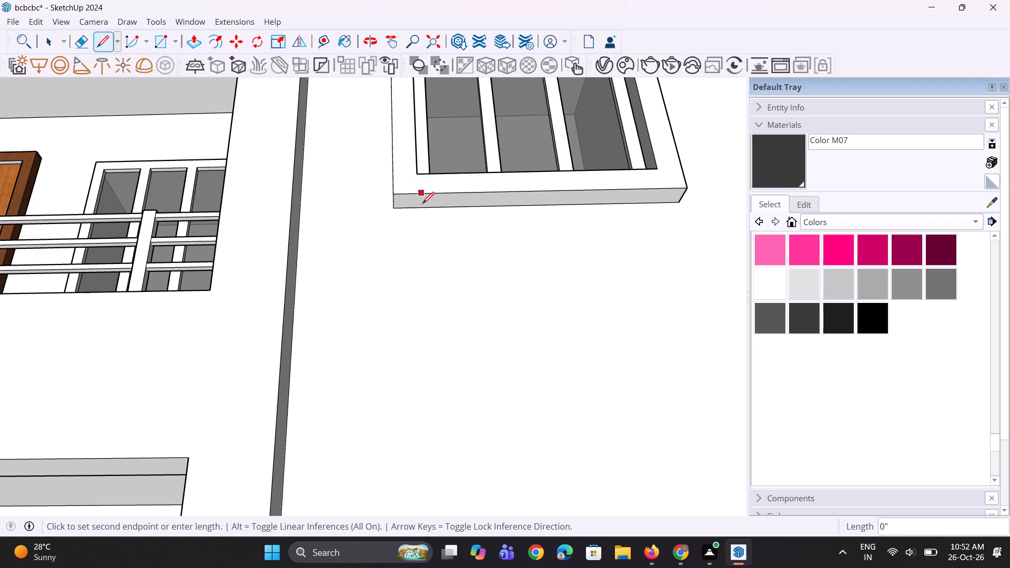
{"action": "left_click", "coordinate": [423, 209]}
Push/Pull the small balcony-side end face of the frame's underside down about 9' 1 5/16" to the window frame below.
{"action": "key", "text": "p"}
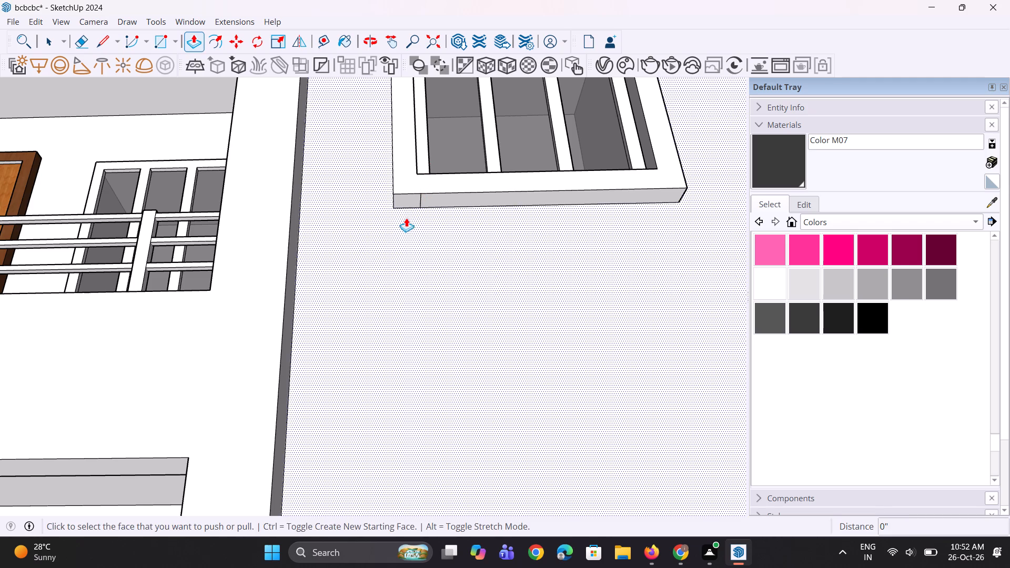
{"action": "left_click", "coordinate": [407, 202]}
{"action": "scroll", "coordinate": [402, 309], "scroll_direction": "down", "scroll_amount": 10}
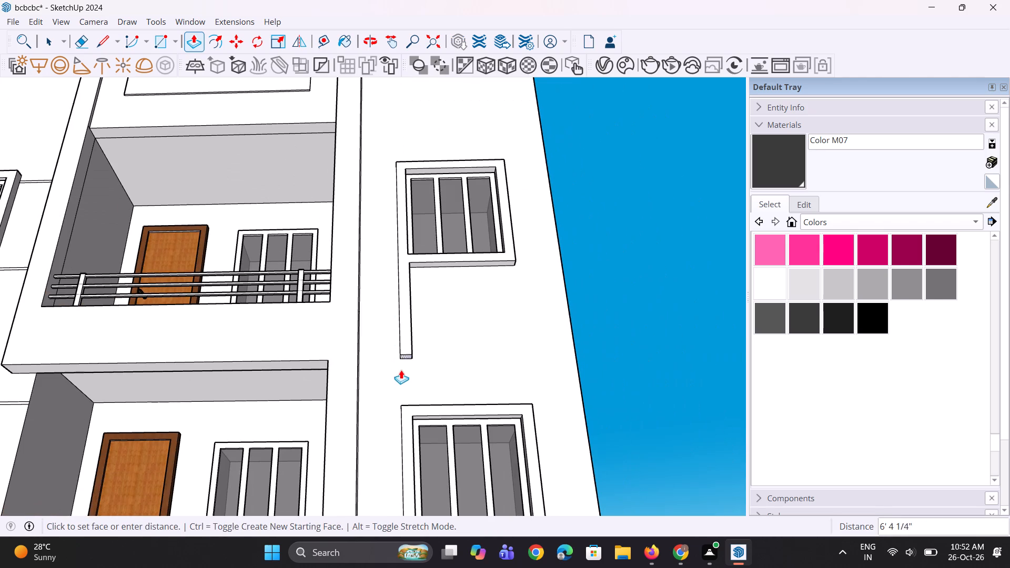
{"action": "left_click", "coordinate": [397, 413]}
Copy the outer end edge of the top-floor right-bay window frame's underside 7" inward to divide off the outer end.
{"action": "middle_click_drag", "start_coordinate": [524, 306], "coordinate": [497, 346]}
{"action": "scroll", "coordinate": [490, 239], "scroll_direction": "up", "scroll_amount": 7}
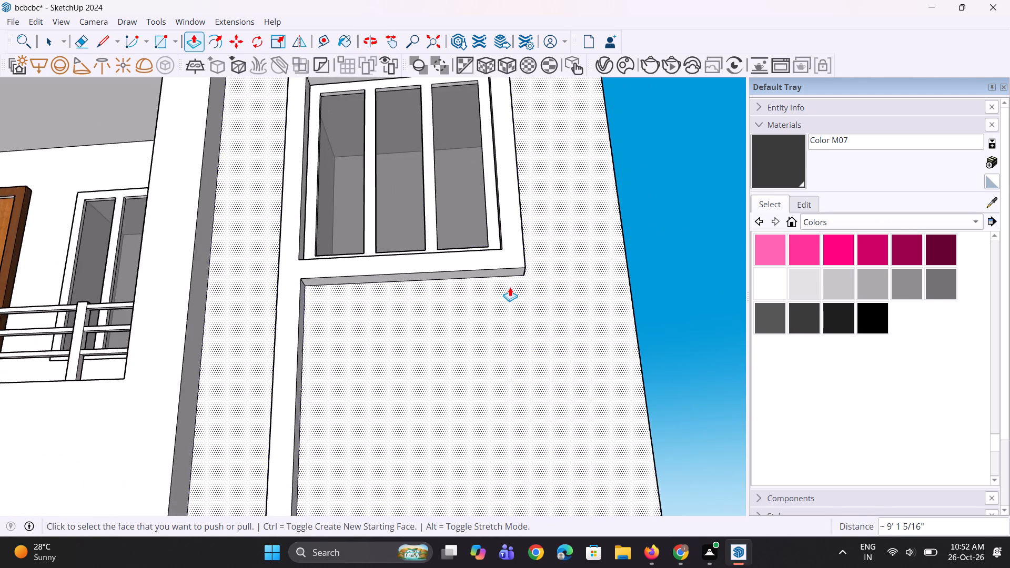
{"action": "middle_click_drag", "start_coordinate": [510, 277], "coordinate": [528, 211]}
{"action": "key", "text": "space"}
{"action": "key", "text": "space"}
{"action": "scroll", "coordinate": [531, 232], "scroll_direction": "up", "scroll_amount": 3}
{"action": "left_click", "coordinate": [528, 252]}
{"action": "scroll", "coordinate": [528, 252], "scroll_direction": "up", "scroll_amount": 3}
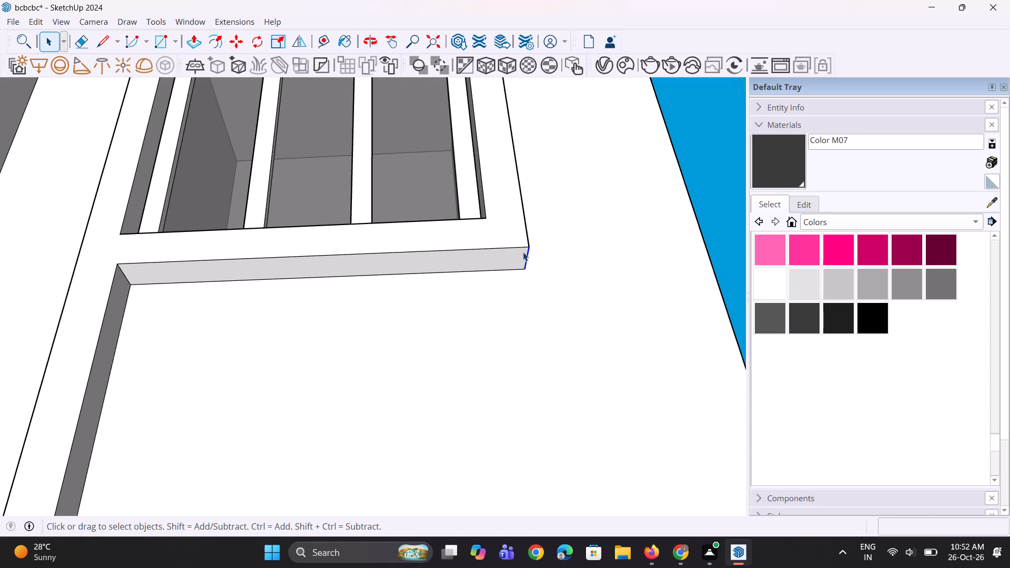
{"action": "key", "text": "m"}
{"action": "left_click", "coordinate": [528, 248]}
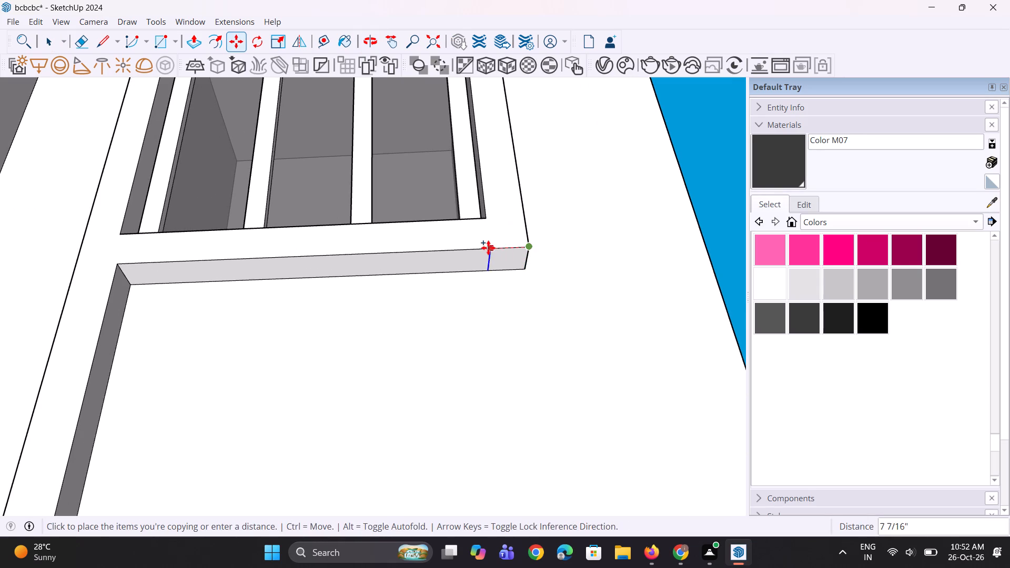
{"action": "left_click", "coordinate": [491, 248]}
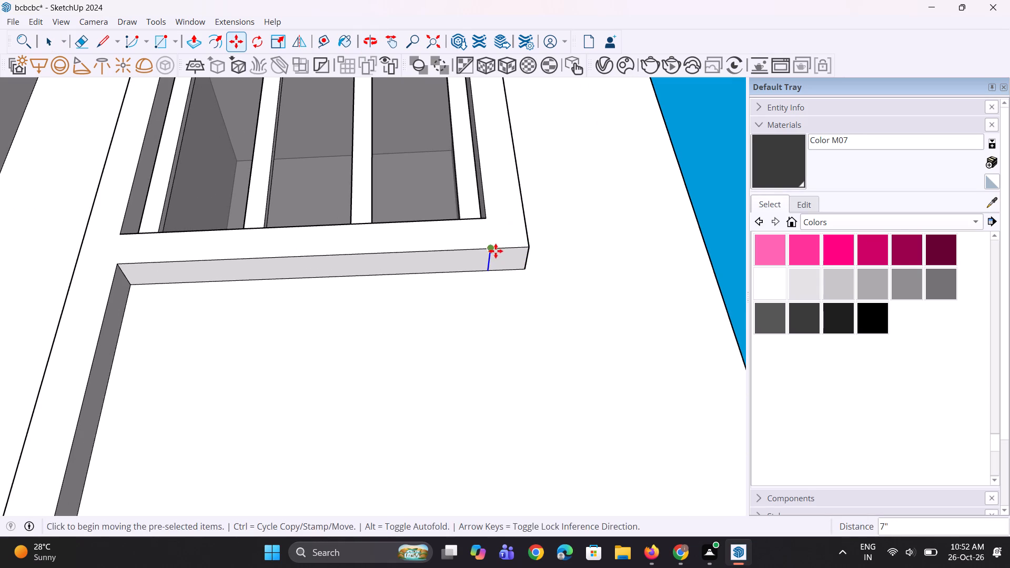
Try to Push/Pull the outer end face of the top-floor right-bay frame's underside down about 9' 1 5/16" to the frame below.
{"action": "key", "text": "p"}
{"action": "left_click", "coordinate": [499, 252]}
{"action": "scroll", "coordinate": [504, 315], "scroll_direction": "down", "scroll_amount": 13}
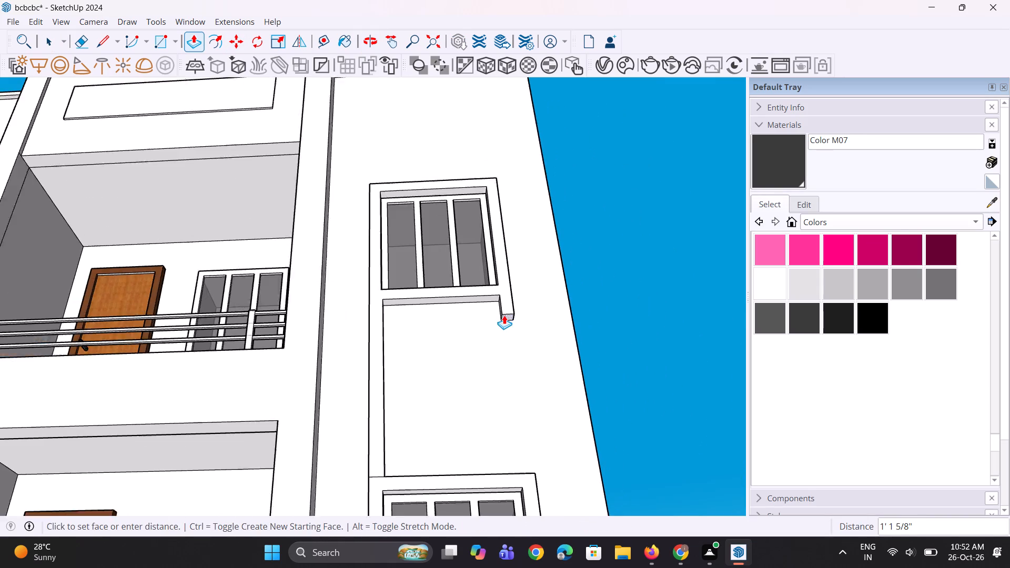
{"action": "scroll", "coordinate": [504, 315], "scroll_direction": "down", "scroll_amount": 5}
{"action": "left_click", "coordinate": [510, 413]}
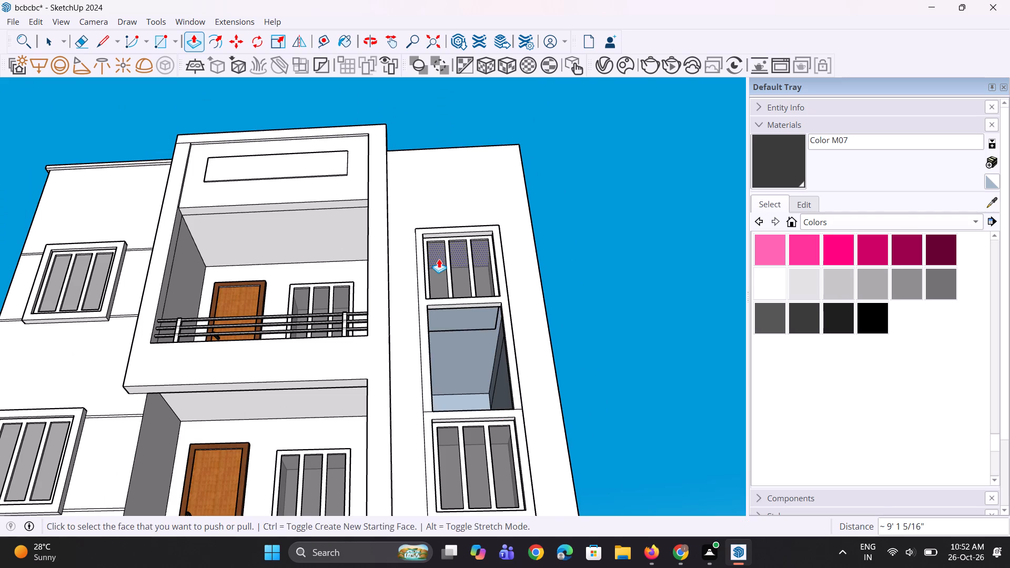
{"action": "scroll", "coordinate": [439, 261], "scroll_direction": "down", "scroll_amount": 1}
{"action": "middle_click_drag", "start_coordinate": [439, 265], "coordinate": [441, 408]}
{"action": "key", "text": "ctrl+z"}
Push/Pull the outer end face of the top-floor right-bay frame's underside down to the window frame below.
{"action": "scroll", "coordinate": [498, 394], "scroll_direction": "up", "scroll_amount": 2, "text": "ctrl"}
{"action": "middle_click_drag", "start_coordinate": [499, 384], "coordinate": [499, 214]}
{"action": "scroll", "coordinate": [500, 228], "scroll_direction": "up", "scroll_amount": 1}
{"action": "middle_click_drag", "start_coordinate": [499, 214], "coordinate": [497, 166]}
{"action": "scroll", "coordinate": [484, 249], "scroll_direction": "up", "scroll_amount": 3}
{"action": "left_click", "coordinate": [494, 240]}
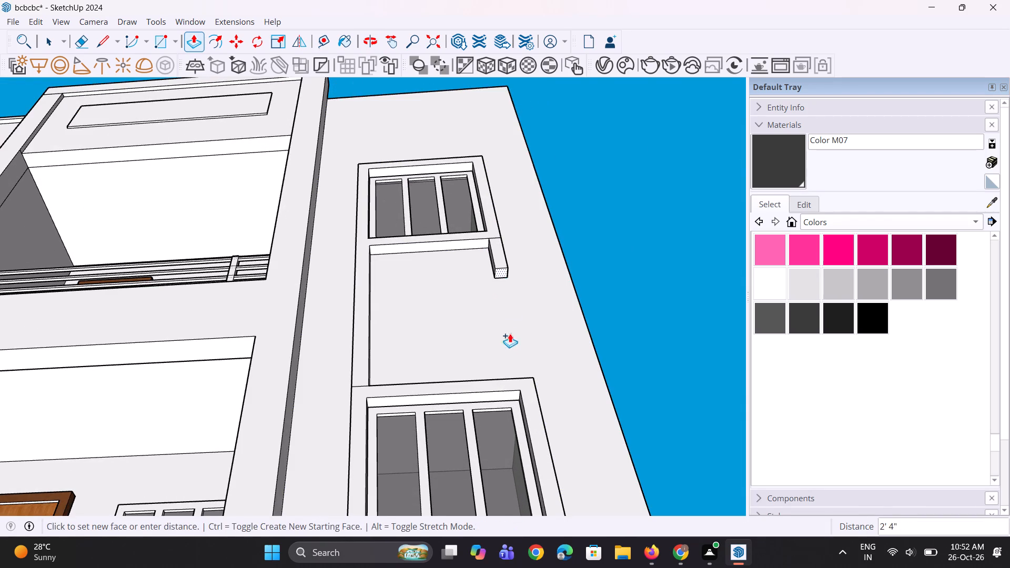
{"action": "left_click", "coordinate": [514, 379]}
{"action": "middle_click_drag", "start_coordinate": [467, 287], "coordinate": [467, 296]}
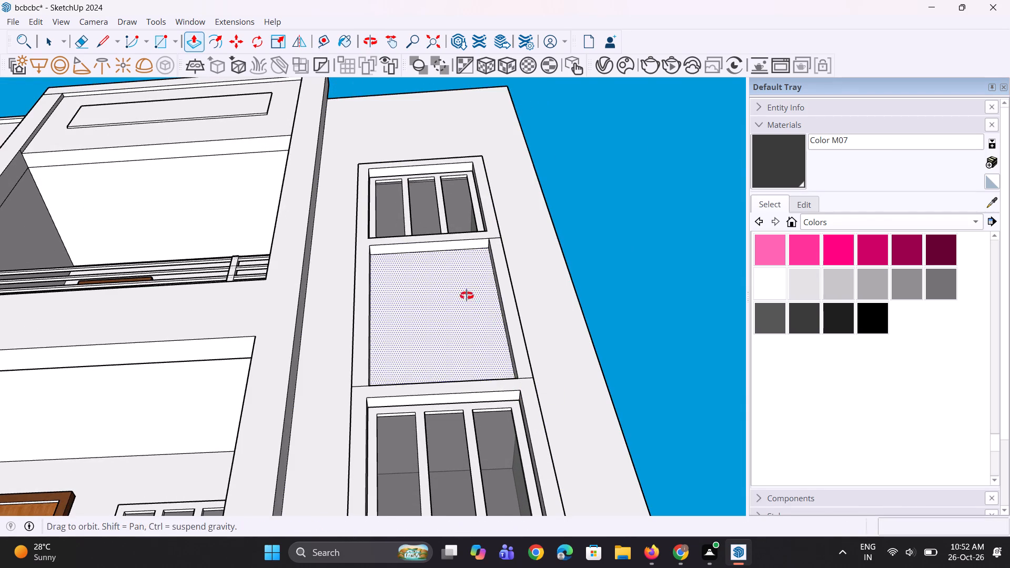
Erase the seam line between the top-floor right-bay window frame and the outer vertical strip.
{"action": "middle_click_drag", "start_coordinate": [467, 296], "coordinate": [470, 444]}
{"action": "scroll", "coordinate": [493, 332], "scroll_direction": "up", "scroll_amount": 11}
{"action": "key", "text": "e"}
{"action": "left_click_drag", "start_coordinate": [502, 298], "coordinate": [506, 311]}
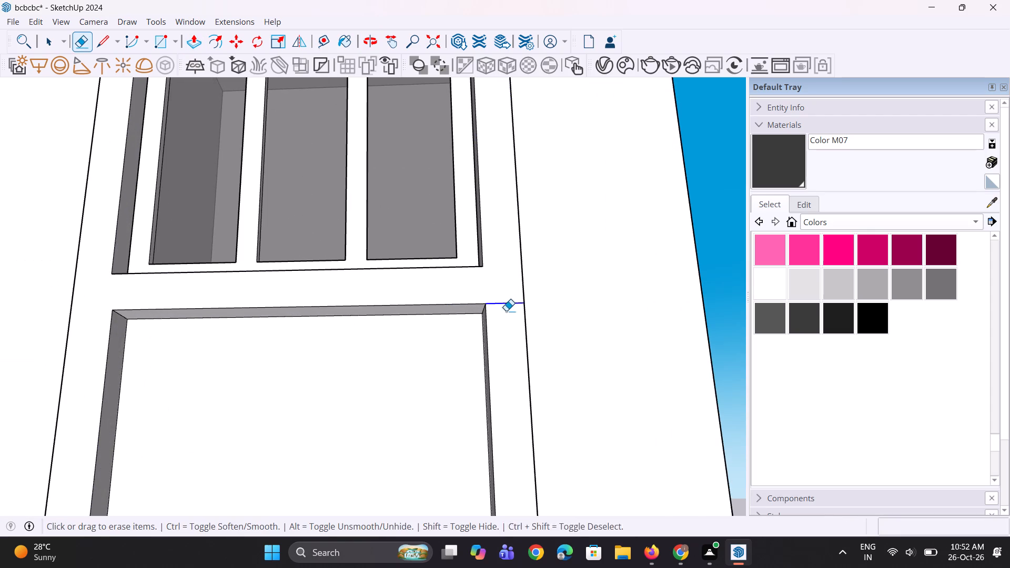
{"action": "left_click_drag", "start_coordinate": [506, 311], "coordinate": [507, 313]}
Erase the seam line where the balcony-side vertical strip meets the lower right-bay window frame.
{"action": "scroll", "coordinate": [477, 256], "scroll_direction": "down", "scroll_amount": 5}
{"action": "middle_click_drag", "start_coordinate": [436, 205], "coordinate": [435, 335]}
{"action": "scroll", "coordinate": [412, 156], "scroll_direction": "down", "scroll_amount": 5}
{"action": "middle_click_drag", "start_coordinate": [432, 272], "coordinate": [415, 276]}
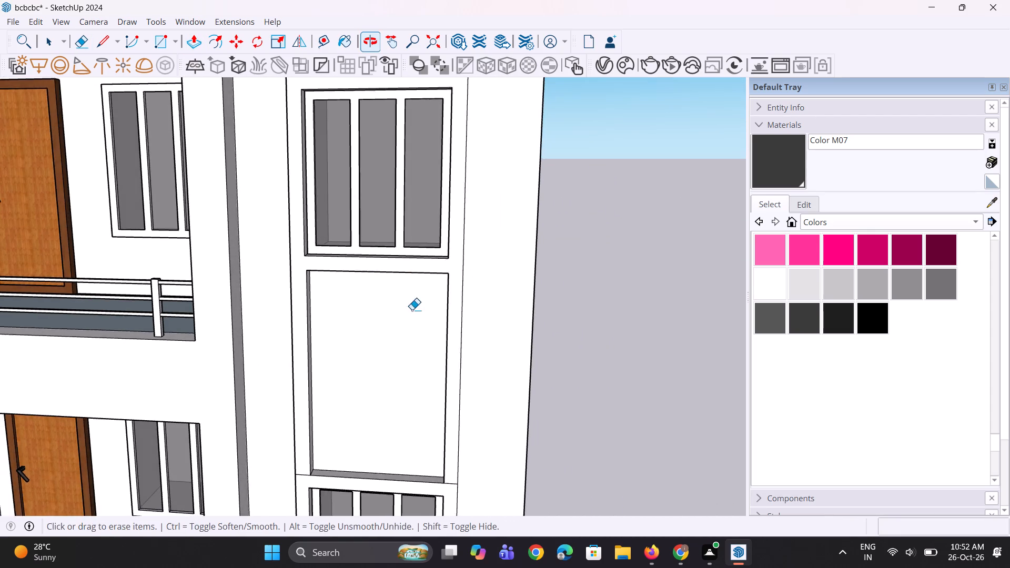
{"action": "scroll", "coordinate": [410, 396], "scroll_direction": "up", "scroll_amount": 2}
{"action": "scroll", "coordinate": [398, 307], "scroll_direction": "down", "scroll_amount": 5}
{"action": "middle_click_drag", "start_coordinate": [405, 356], "coordinate": [418, 364]}
{"action": "scroll", "coordinate": [303, 420], "scroll_direction": "up", "scroll_amount": 3}
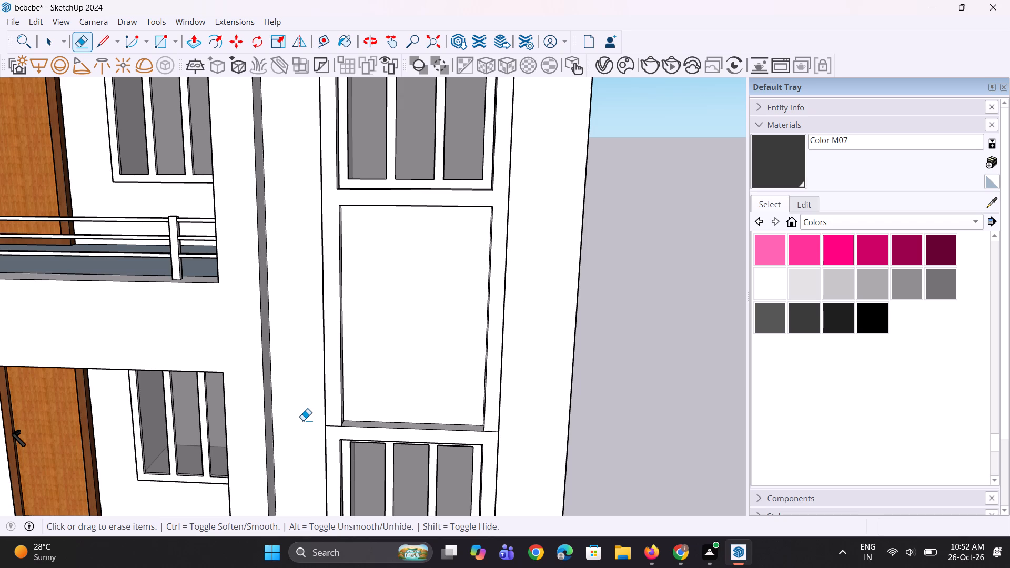
{"action": "scroll", "coordinate": [339, 453], "scroll_direction": "up", "scroll_amount": 2}
{"action": "scroll", "coordinate": [379, 416], "scroll_direction": "up", "scroll_amount": 1}
{"action": "middle_click_drag", "start_coordinate": [378, 415], "coordinate": [261, 440]}
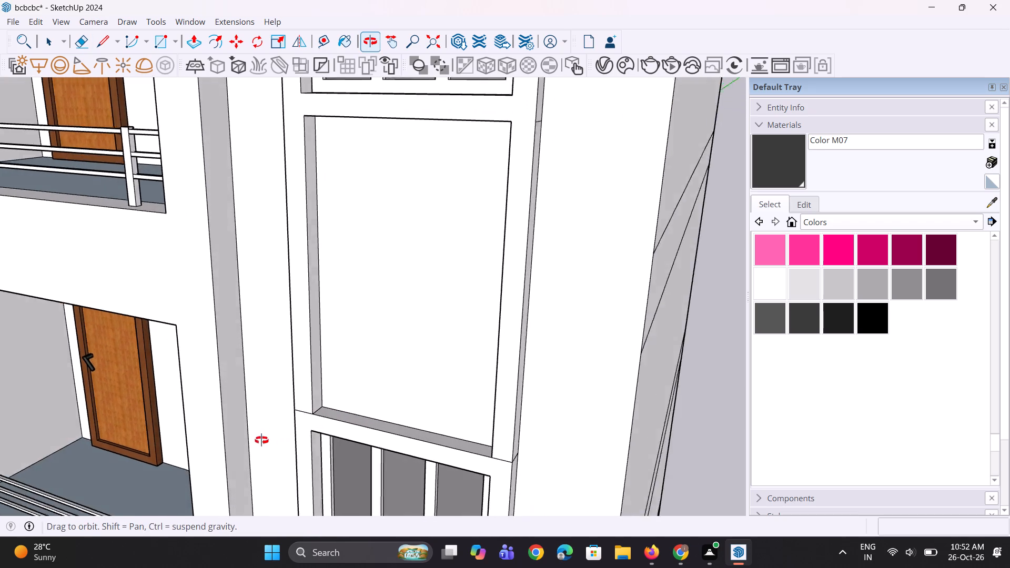
{"action": "middle_click_drag", "start_coordinate": [261, 440], "coordinate": [261, 440]}
{"action": "scroll", "coordinate": [341, 391], "scroll_direction": "up", "scroll_amount": 1}
{"action": "scroll", "coordinate": [331, 414], "scroll_direction": "down", "scroll_amount": 2}
{"action": "scroll", "coordinate": [312, 412], "scroll_direction": "up", "scroll_amount": 3}
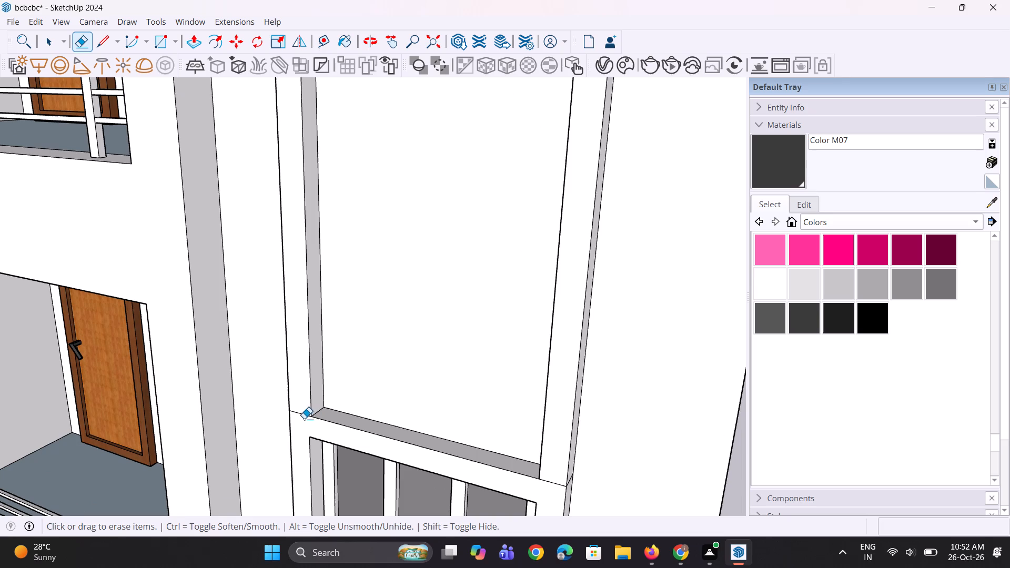
{"action": "left_click_drag", "start_coordinate": [304, 413], "coordinate": [304, 432]}
Erase the front and side seam lines where the outer vertical strip meets the lower right-bay window frame.
{"action": "scroll", "coordinate": [617, 513], "scroll_direction": "up", "scroll_amount": 2}
{"action": "left_click_drag", "start_coordinate": [540, 476], "coordinate": [540, 495]}
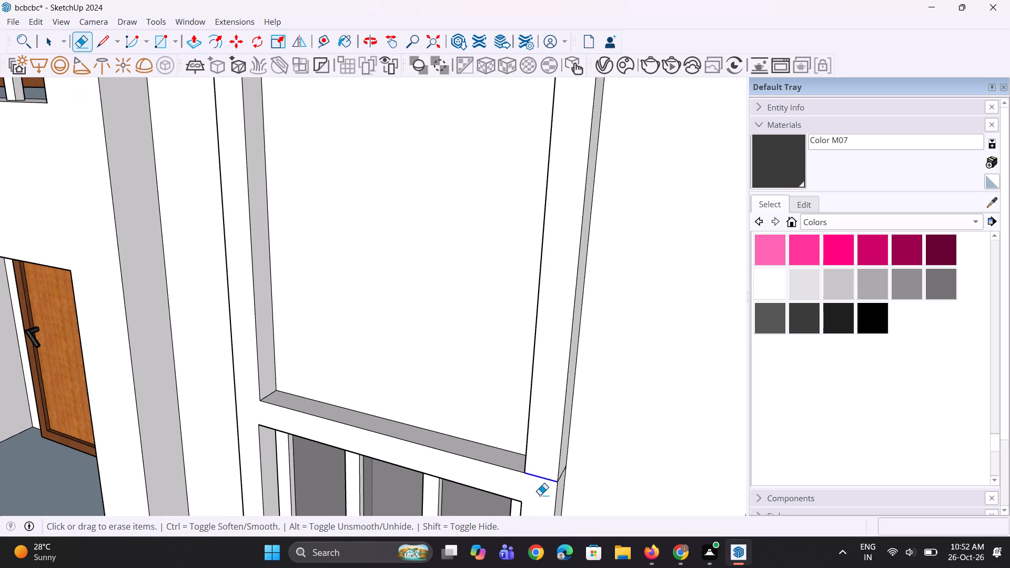
{"action": "left_click_drag", "start_coordinate": [540, 495], "coordinate": [540, 495]}
{"action": "scroll", "coordinate": [578, 481], "scroll_direction": "up", "scroll_amount": 6}
{"action": "left_click_drag", "start_coordinate": [553, 466], "coordinate": [555, 485]}
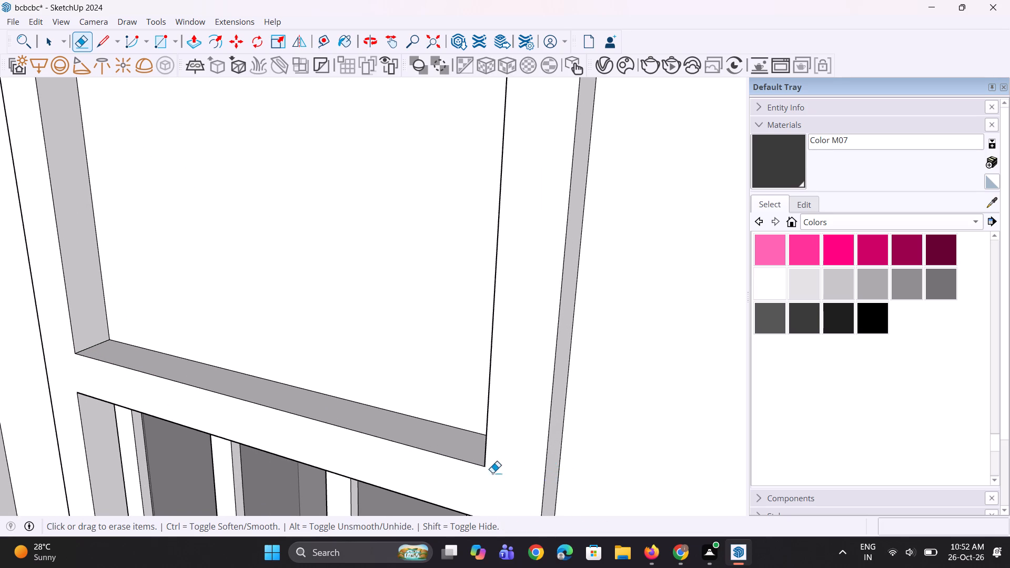
Erase the seam line on the side face of the balcony-side strip where it meets the lower frame.
{"action": "middle_click_drag", "start_coordinate": [492, 476], "coordinate": [629, 423]}
{"action": "scroll", "coordinate": [492, 476], "scroll_direction": "up", "scroll_amount": 1}
{"action": "scroll", "coordinate": [637, 428], "scroll_direction": "down", "scroll_amount": 11}
{"action": "middle_click_drag", "start_coordinate": [421, 391], "coordinate": [527, 380]}
{"action": "scroll", "coordinate": [480, 413], "scroll_direction": "up", "scroll_amount": 1}
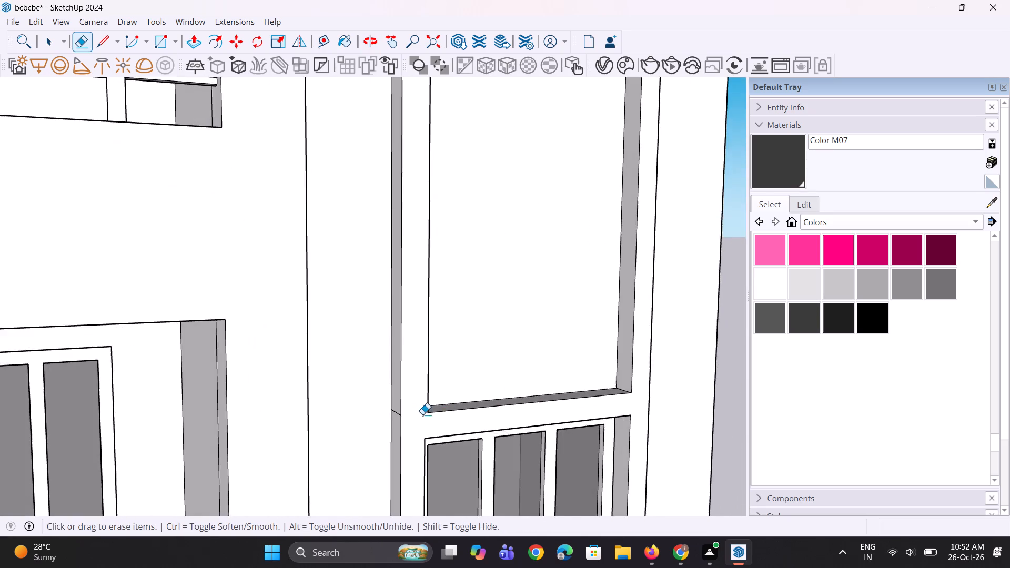
{"action": "scroll", "coordinate": [422, 414], "scroll_direction": "up", "scroll_amount": 6}
{"action": "left_click_drag", "start_coordinate": [388, 408], "coordinate": [387, 416]}
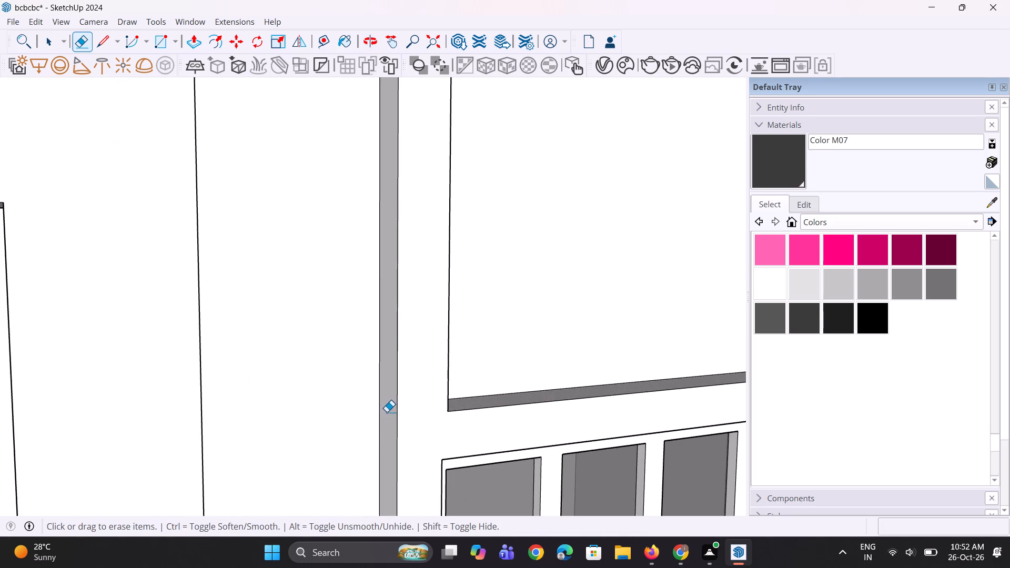
Copy the outer end edge of the underside of the left bay's second-from-bottom window frame inward to divide off its outer end.
{"action": "scroll", "coordinate": [378, 428], "scroll_direction": "down", "scroll_amount": 12}
{"action": "middle_click_drag", "start_coordinate": [430, 440], "coordinate": [402, 440]}
{"action": "scroll", "coordinate": [490, 350], "scroll_direction": "down", "scroll_amount": 8}
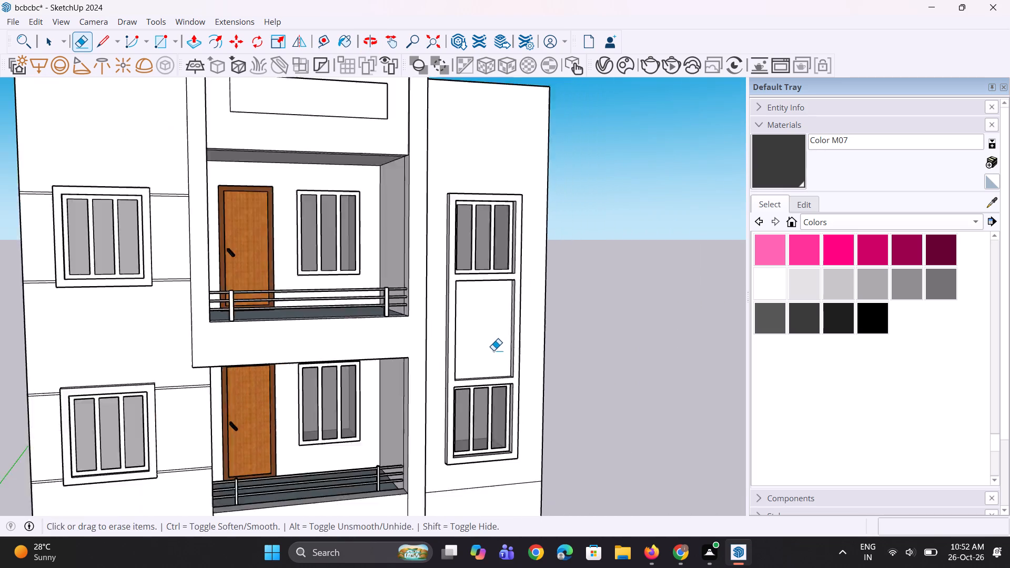
{"action": "scroll", "coordinate": [493, 350], "scroll_direction": "down", "scroll_amount": 14}
{"action": "middle_click_drag", "start_coordinate": [546, 417], "coordinate": [483, 384]}
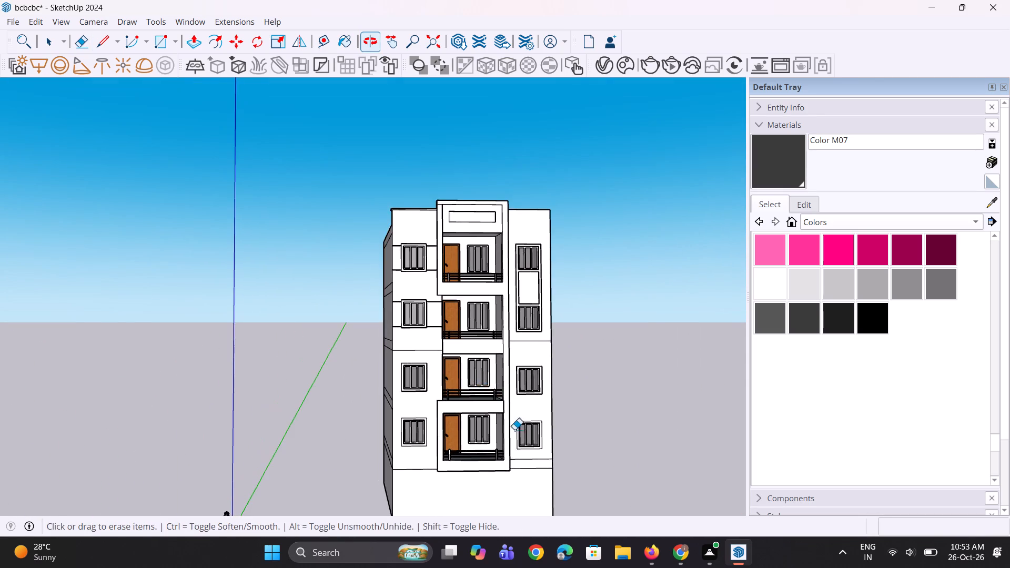
{"action": "scroll", "coordinate": [519, 450], "scroll_direction": "up", "scroll_amount": 4}
{"action": "scroll", "coordinate": [440, 411], "scroll_direction": "up", "scroll_amount": 3}
{"action": "scroll", "coordinate": [323, 341], "scroll_direction": "up", "scroll_amount": 4}
{"action": "middle_click_drag", "start_coordinate": [307, 336], "coordinate": [324, 342]}
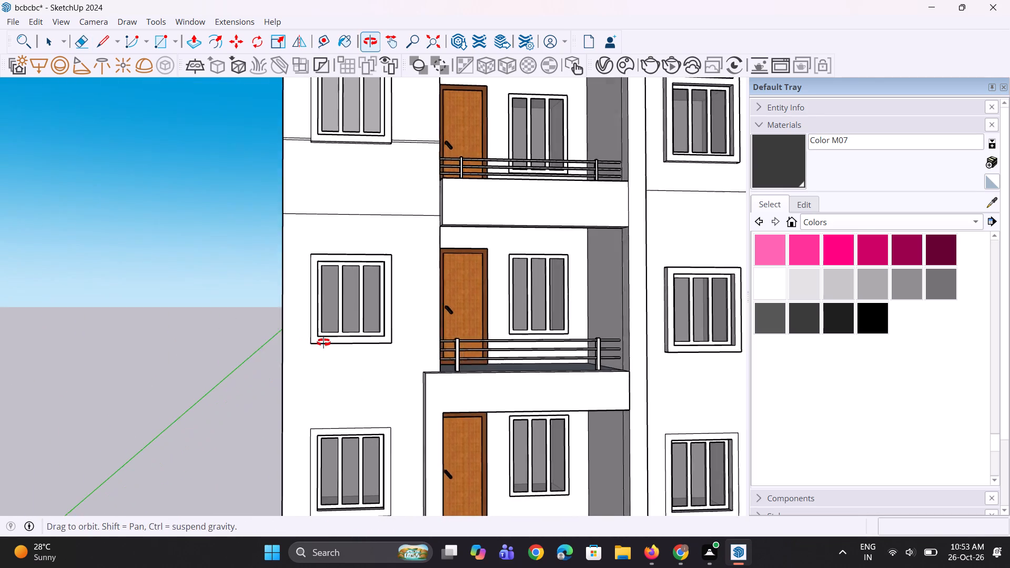
{"action": "middle_click_drag", "start_coordinate": [324, 342], "coordinate": [326, 344]}
{"action": "scroll", "coordinate": [343, 337], "scroll_direction": "up", "scroll_amount": 4}
{"action": "middle_click_drag", "start_coordinate": [335, 371], "coordinate": [332, 194]}
{"action": "key", "text": "space"}
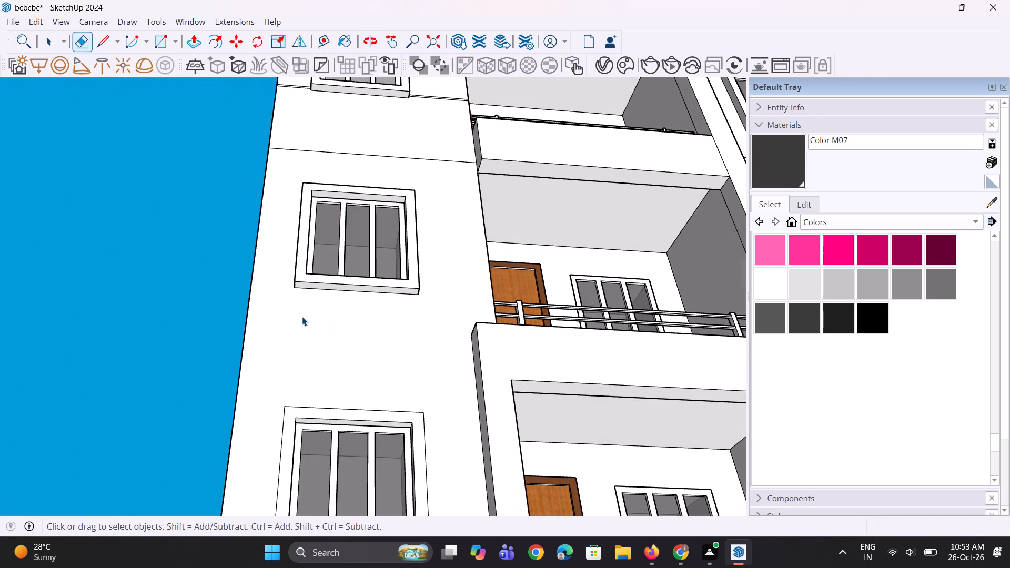
{"action": "scroll", "coordinate": [301, 317], "scroll_direction": "up", "scroll_amount": 8}
{"action": "key", "text": "space"}
{"action": "left_click", "coordinate": [292, 262]}
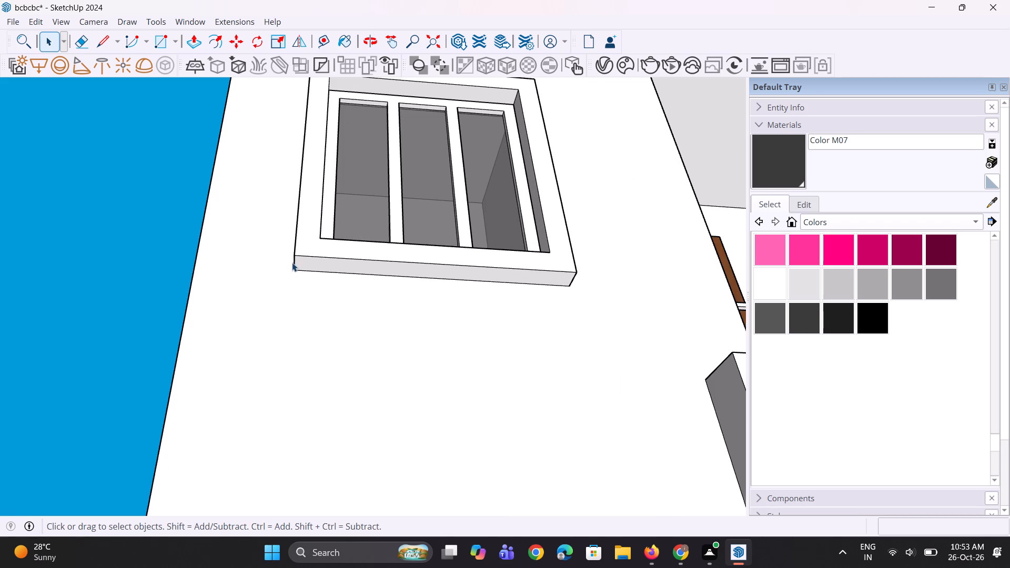
{"action": "scroll", "coordinate": [293, 260], "scroll_direction": "up", "scroll_amount": 2}
{"action": "left_click", "coordinate": [295, 259]}
{"action": "scroll", "coordinate": [295, 259], "scroll_direction": "up", "scroll_amount": 1}
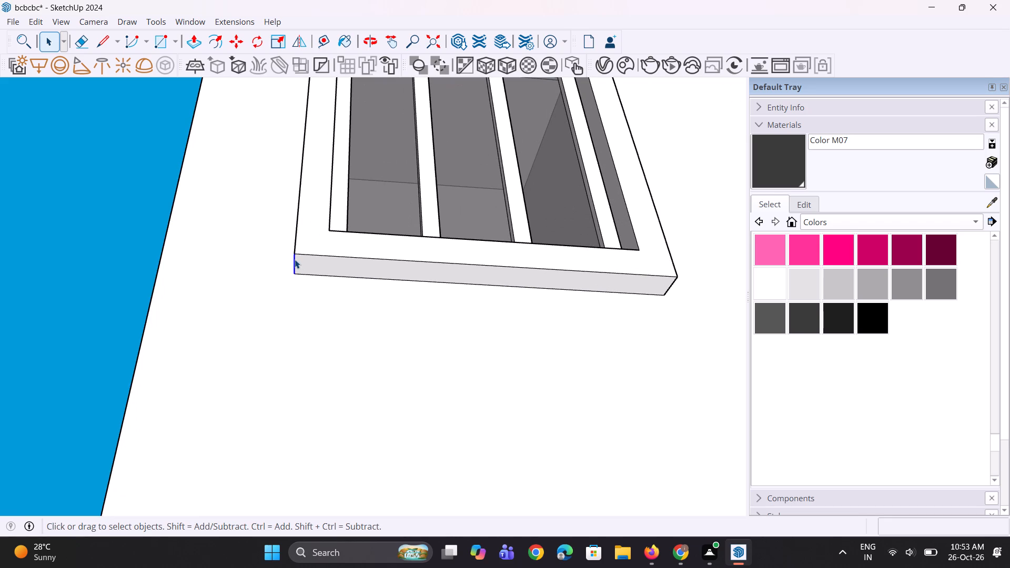
{"action": "key", "text": "m"}
{"action": "left_click", "coordinate": [294, 256]}
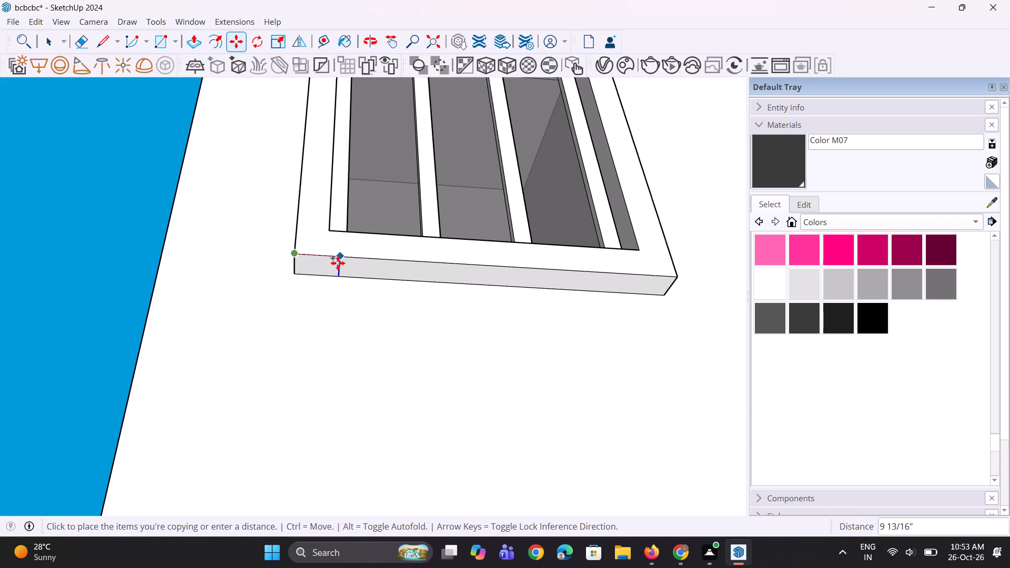
{"action": "left_click", "coordinate": [328, 260]}
{"action": "key", "text": "space"}
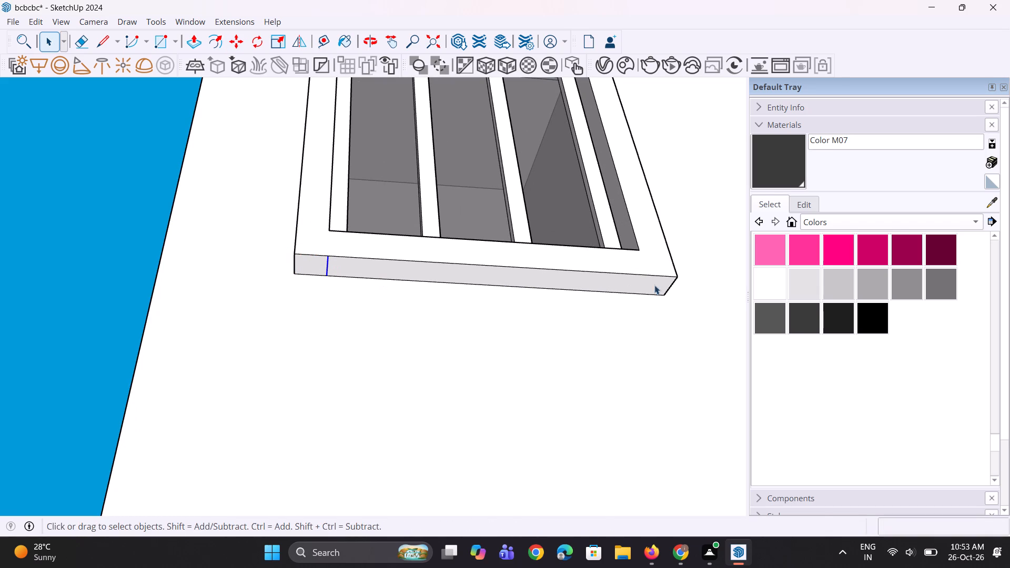
Copy the balcony-side end edge of the same frame's underside inward to divide off that end.
{"action": "key", "text": "space"}
{"action": "left_click", "coordinate": [671, 283]}
{"action": "scroll", "coordinate": [671, 281], "scroll_direction": "up", "scroll_amount": 3}
{"action": "key", "text": "m"}
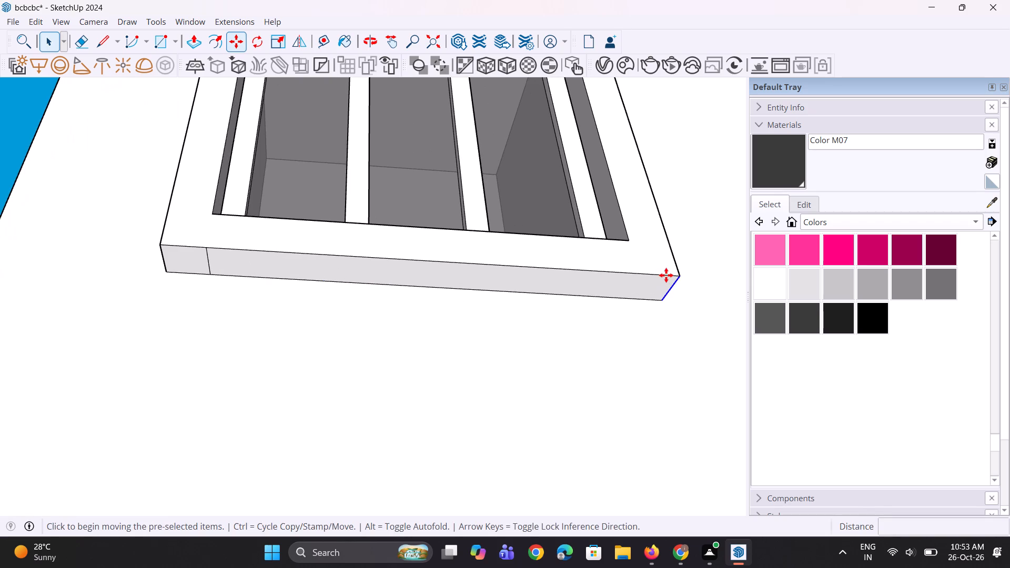
{"action": "left_click", "coordinate": [681, 278]}
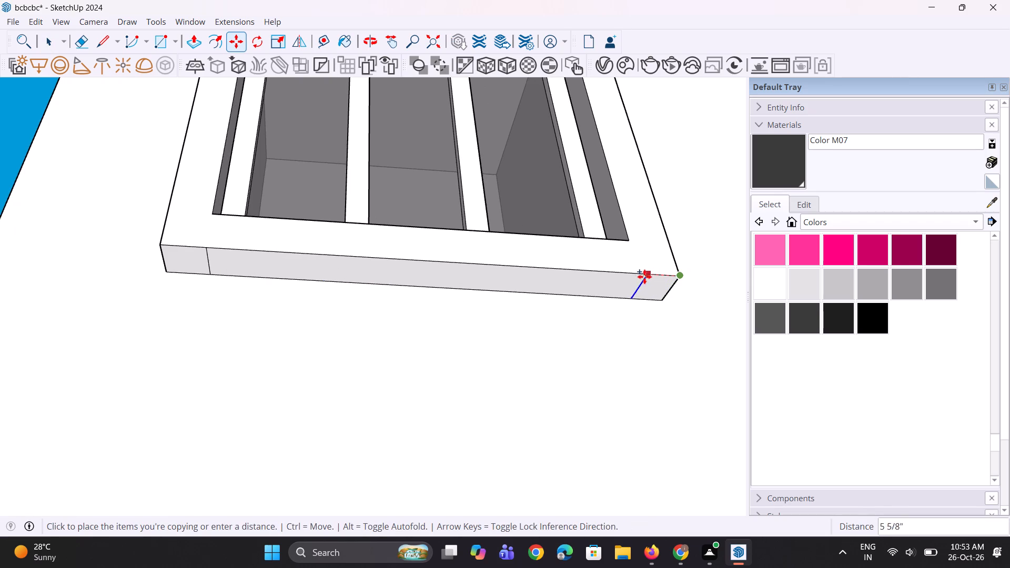
{"action": "left_click", "coordinate": [635, 278]}
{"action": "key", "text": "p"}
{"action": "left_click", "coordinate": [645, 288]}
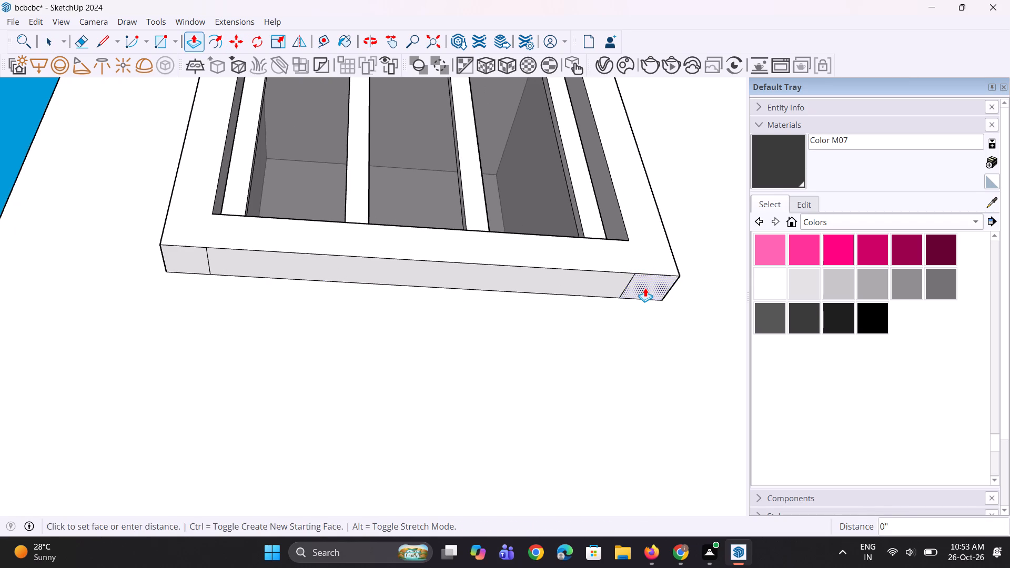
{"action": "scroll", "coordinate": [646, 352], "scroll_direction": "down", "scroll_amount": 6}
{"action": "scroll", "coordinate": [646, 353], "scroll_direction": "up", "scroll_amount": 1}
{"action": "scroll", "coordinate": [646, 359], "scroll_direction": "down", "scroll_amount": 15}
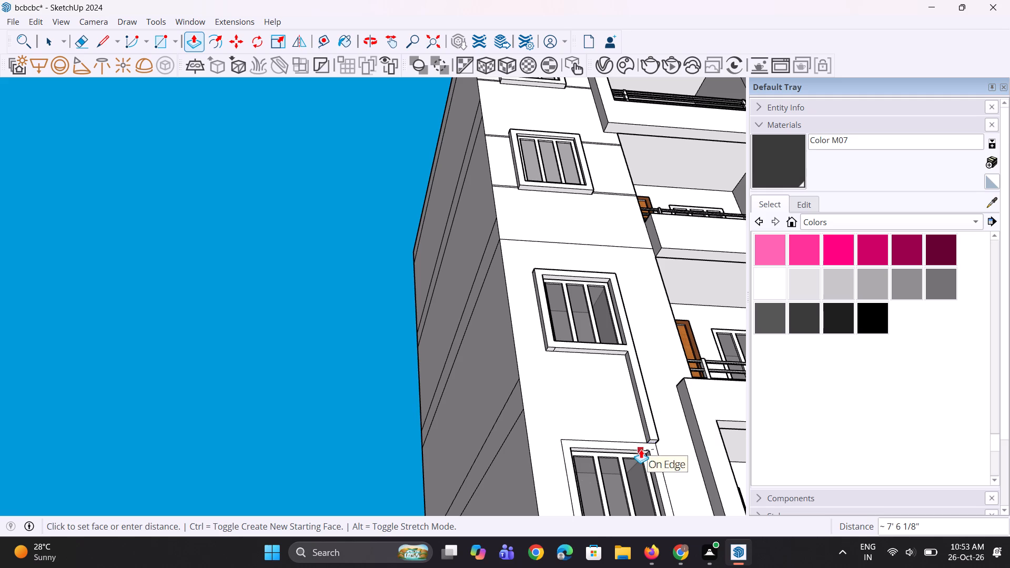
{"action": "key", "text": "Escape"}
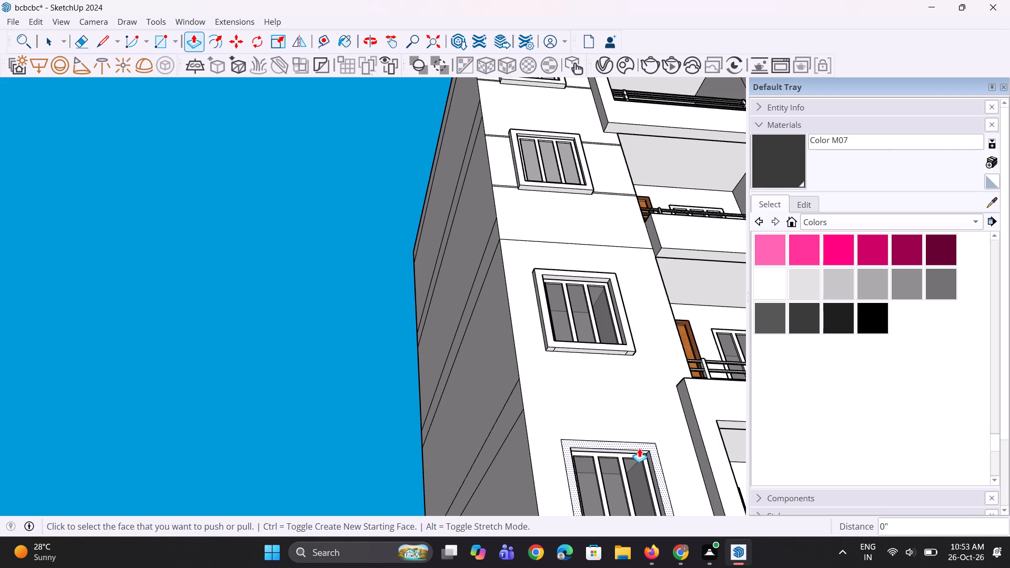
Push/Pull the lowest left-bay window frame outward 7" to match the frame above.
{"action": "left_click", "coordinate": [646, 448]}
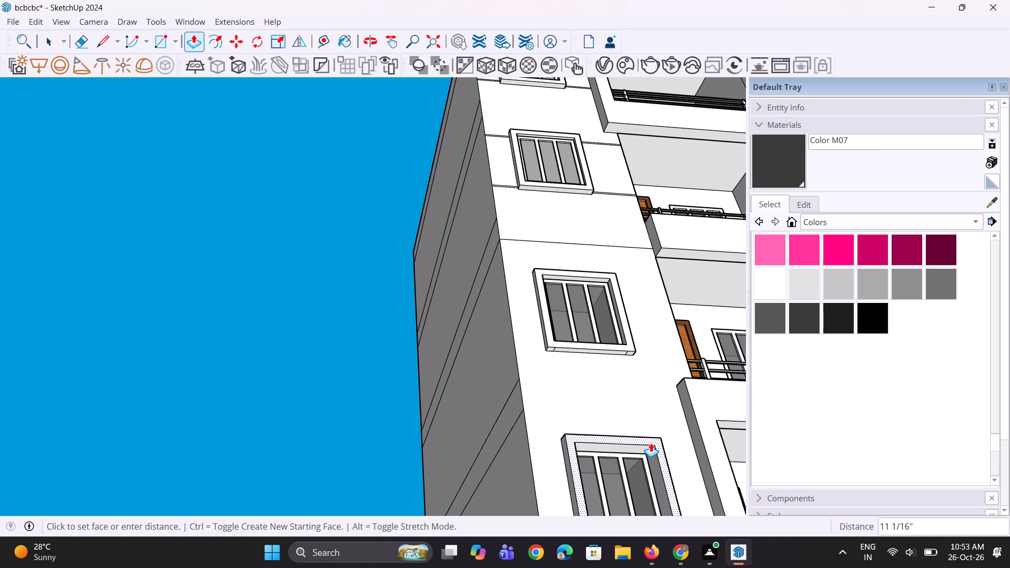
{"action": "left_click", "coordinate": [630, 341]}
Push/Pull the balcony-side end face of the upper left-bay frame's underside down about 7' 6 1/8" to the lowest window frame.
{"action": "middle_click_drag", "start_coordinate": [617, 341], "coordinate": [584, 369]}
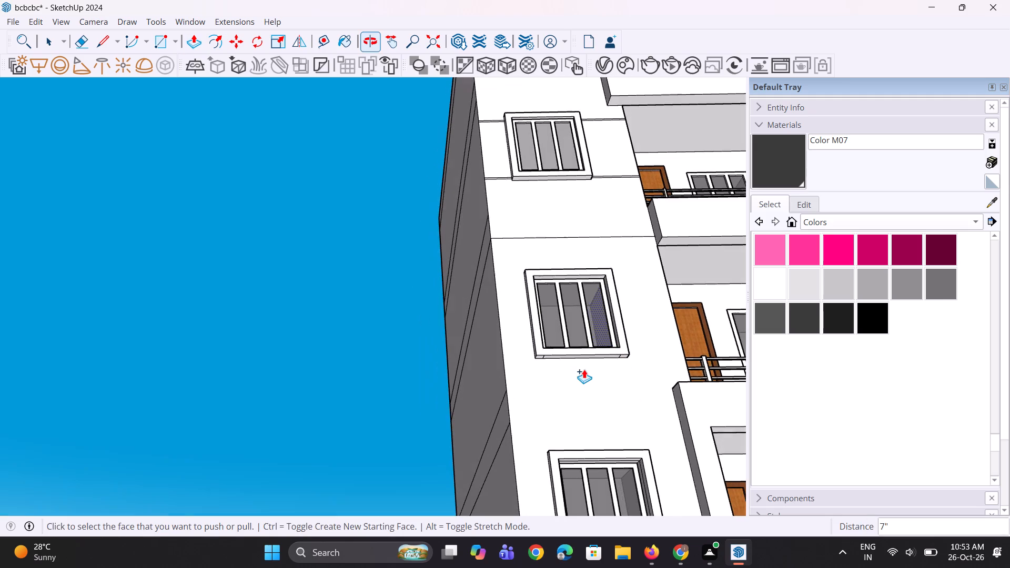
{"action": "scroll", "coordinate": [571, 357], "scroll_direction": "down", "scroll_amount": 9}
{"action": "middle_click_drag", "start_coordinate": [568, 410], "coordinate": [567, 475]}
{"action": "scroll", "coordinate": [583, 414], "scroll_direction": "up", "scroll_amount": 3}
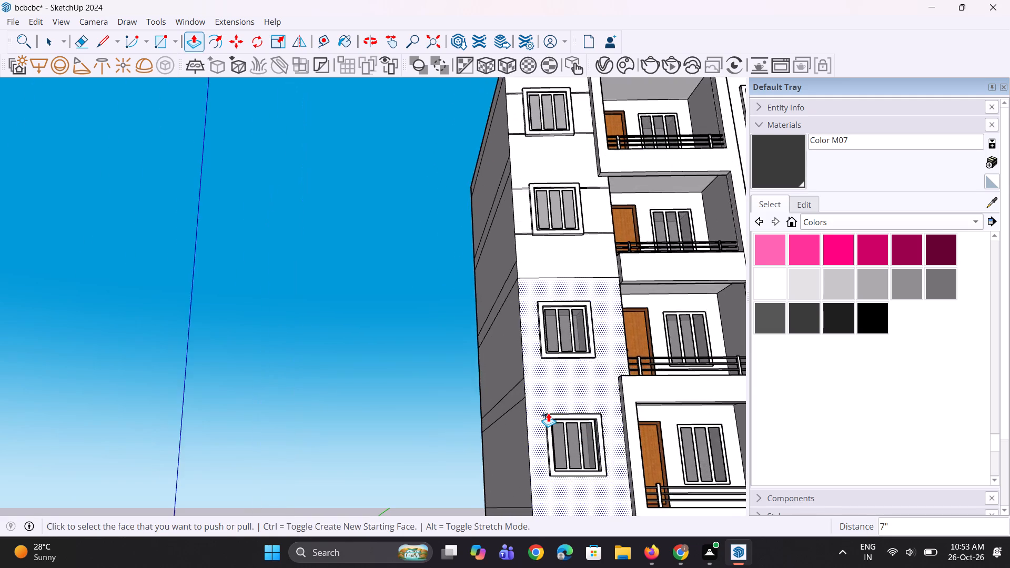
{"action": "scroll", "coordinate": [548, 413], "scroll_direction": "up", "scroll_amount": 5}
{"action": "middle_click_drag", "start_coordinate": [548, 413], "coordinate": [612, 339]}
{"action": "scroll", "coordinate": [617, 319], "scroll_direction": "up", "scroll_amount": 5}
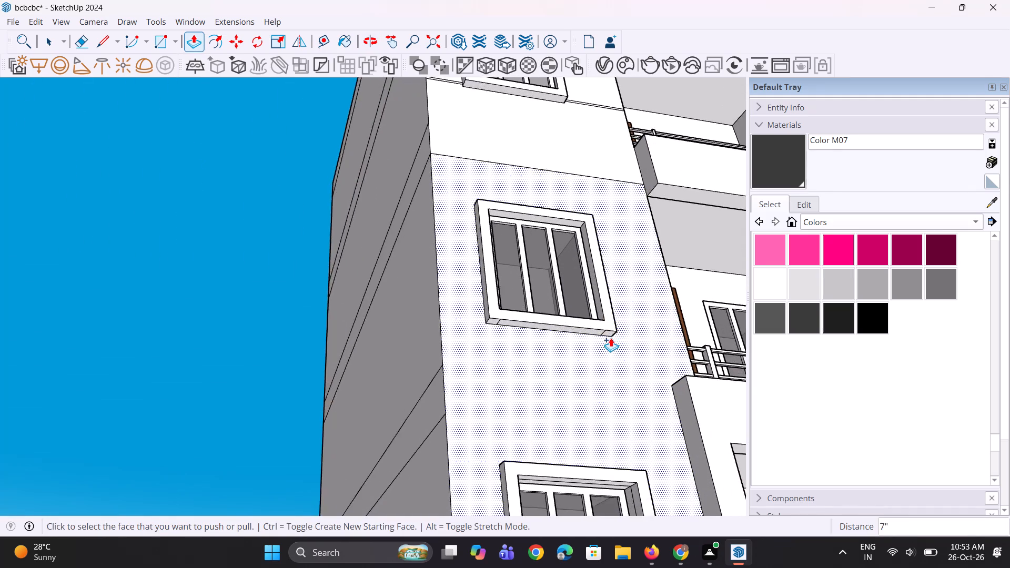
{"action": "scroll", "coordinate": [611, 338], "scroll_direction": "up", "scroll_amount": 2}
{"action": "left_click", "coordinate": [607, 332]}
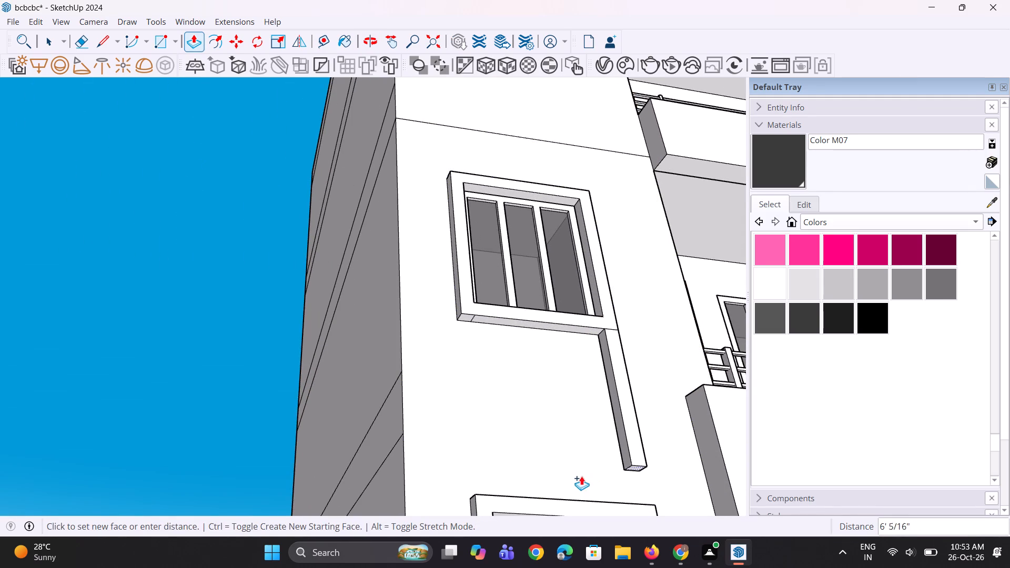
{"action": "left_click", "coordinate": [569, 498]}
Push/Pull the outer end face of that frame's underside down by the same distance as the balcony-side strip.
{"action": "scroll", "coordinate": [450, 363], "scroll_direction": "up", "scroll_amount": 3}
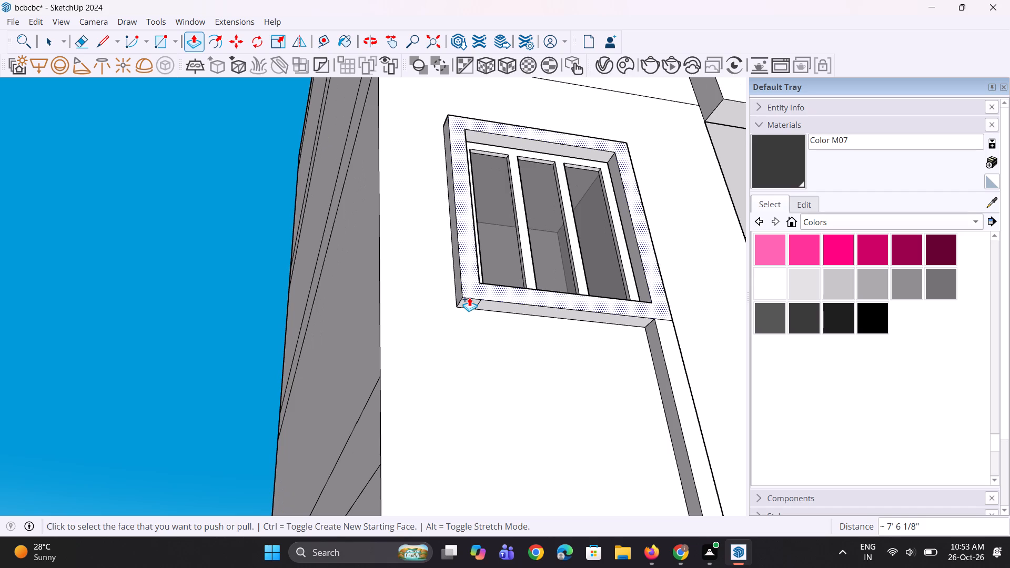
{"action": "left_click", "coordinate": [469, 309]}
{"action": "key", "text": "Escape"}
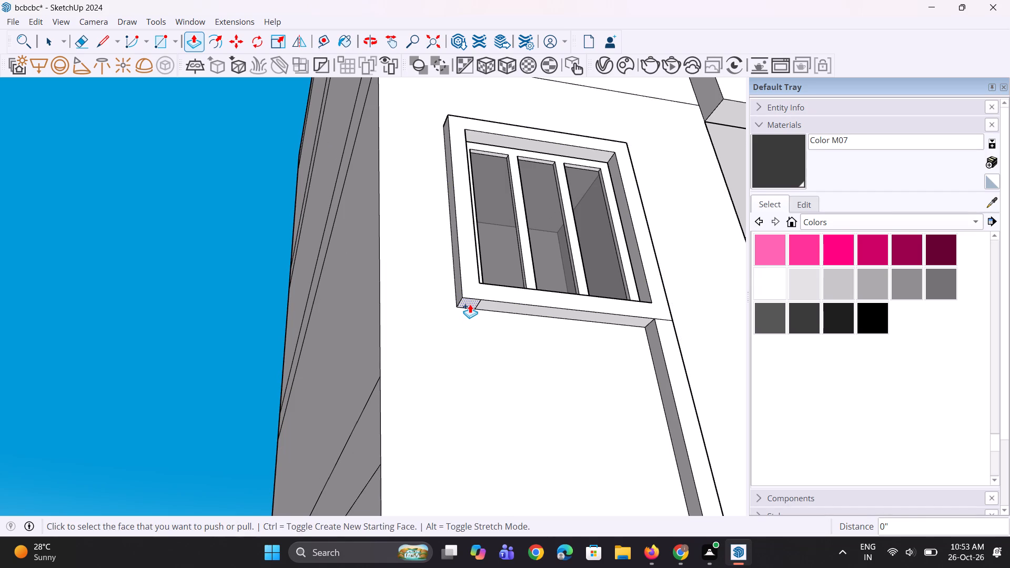
{"action": "double_click", "coordinate": [470, 303]}
Erase the seam line between the upper left-bay window frame and its outer vertical strip.
{"action": "scroll", "coordinate": [479, 286], "scroll_direction": "down", "scroll_amount": 5}
{"action": "middle_click_drag", "start_coordinate": [529, 222], "coordinate": [439, 381]}
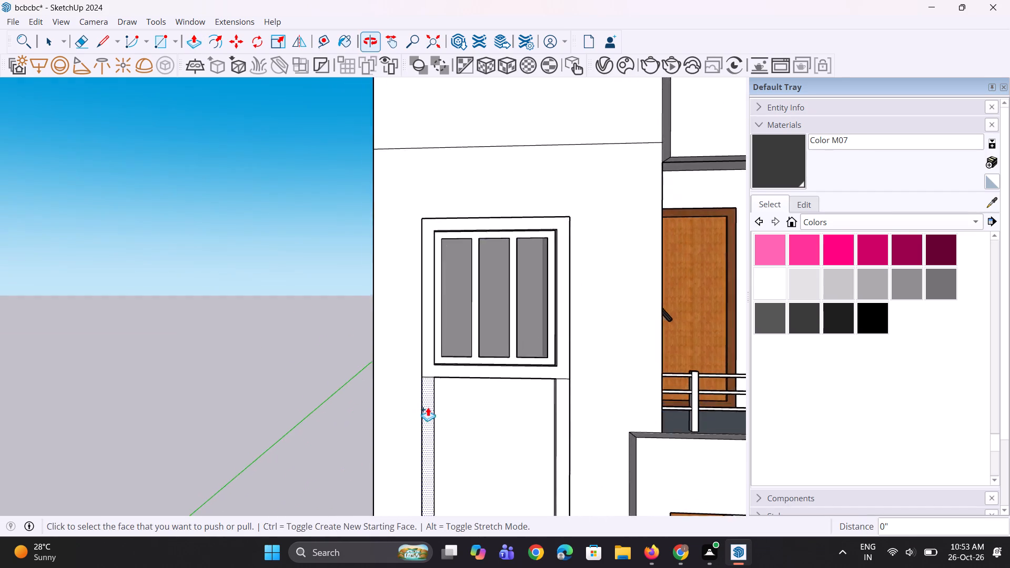
{"action": "scroll", "coordinate": [428, 407], "scroll_direction": "up", "scroll_amount": 4}
{"action": "scroll", "coordinate": [440, 337], "scroll_direction": "up", "scroll_amount": 5}
{"action": "key", "text": "e"}
{"action": "scroll", "coordinate": [444, 373], "scroll_direction": "up", "scroll_amount": 2}
{"action": "left_click_drag", "start_coordinate": [414, 357], "coordinate": [415, 384]}
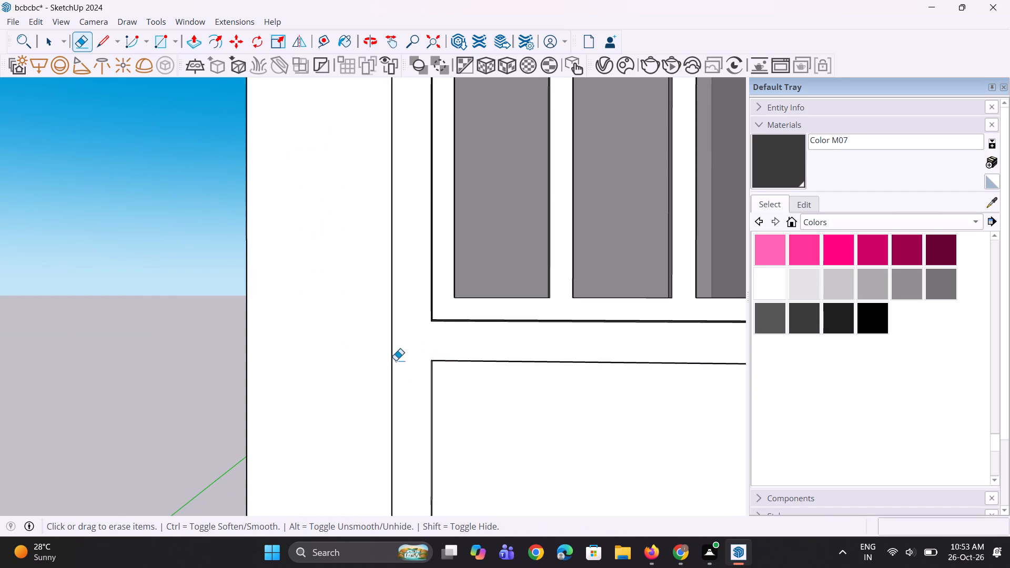
Erase the remaining seam lines where the vertical strips meet the upper left-bay window frame, on the balcony-side front and both side faces.
{"action": "scroll", "coordinate": [331, 339], "scroll_direction": "down", "scroll_amount": 5}
{"action": "scroll", "coordinate": [633, 374], "scroll_direction": "up", "scroll_amount": 3}
{"action": "left_click_drag", "start_coordinate": [650, 346], "coordinate": [652, 385]}
{"action": "middle_click_drag", "start_coordinate": [658, 377], "coordinate": [435, 343]}
{"action": "scroll", "coordinate": [508, 327], "scroll_direction": "up", "scroll_amount": 3}
{"action": "left_click_drag", "start_coordinate": [621, 316], "coordinate": [617, 356]}
{"action": "middle_click_drag", "start_coordinate": [206, 287], "coordinate": [552, 285]}
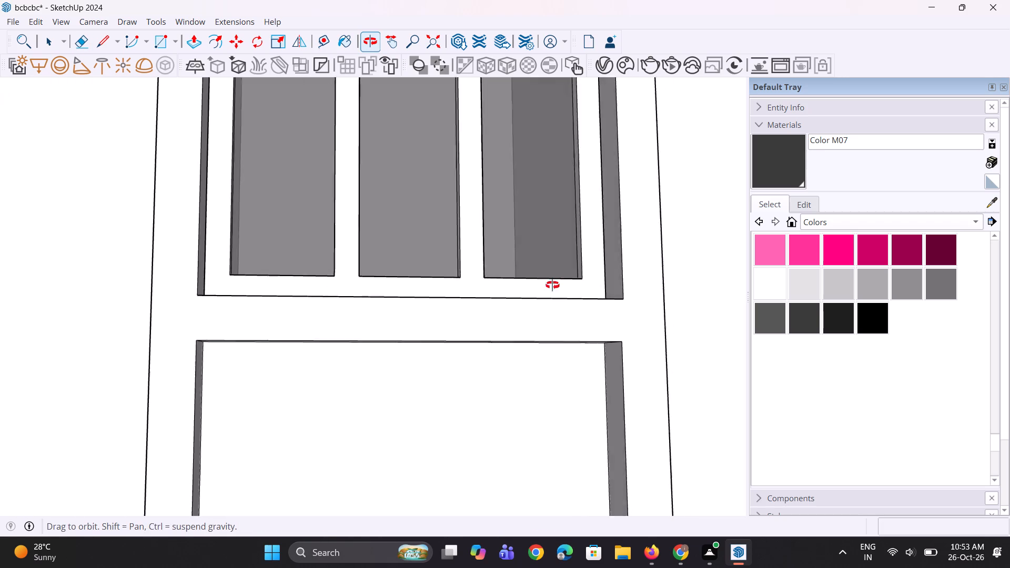
{"action": "middle_click_drag", "start_coordinate": [552, 285], "coordinate": [559, 284]}
{"action": "scroll", "coordinate": [628, 345], "scroll_direction": "down", "scroll_amount": 4}
{"action": "middle_click_drag", "start_coordinate": [363, 343], "coordinate": [412, 313]}
{"action": "scroll", "coordinate": [360, 322], "scroll_direction": "up", "scroll_amount": 4}
{"action": "left_click_drag", "start_coordinate": [361, 300], "coordinate": [359, 329]}
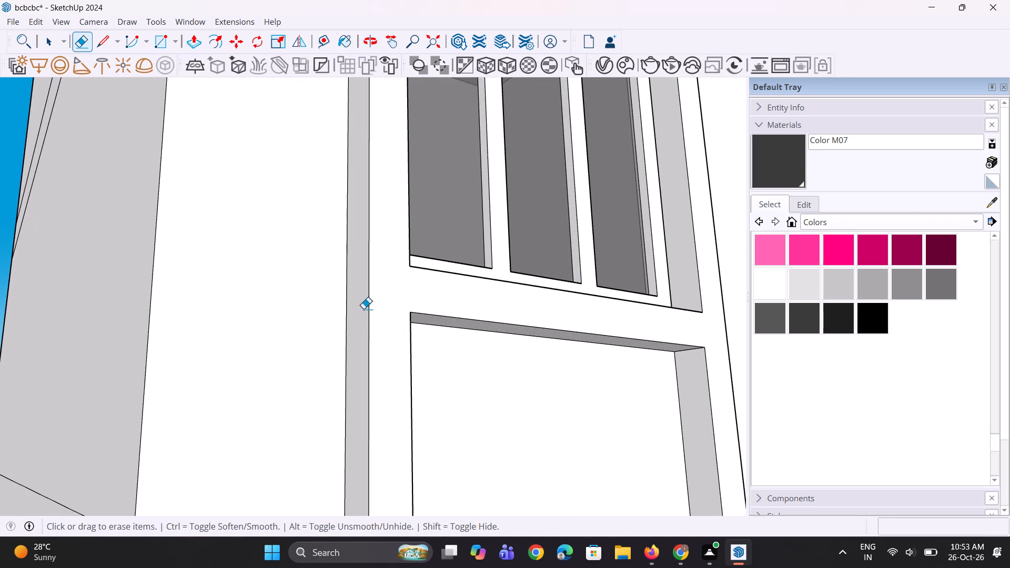
Erase the front and side seam lines where both vertical strips meet the lowest left-bay window frame.
{"action": "scroll", "coordinate": [378, 257], "scroll_direction": "down", "scroll_amount": 16}
{"action": "middle_click_drag", "start_coordinate": [433, 353], "coordinate": [413, 387]}
{"action": "scroll", "coordinate": [399, 410], "scroll_direction": "up", "scroll_amount": 5}
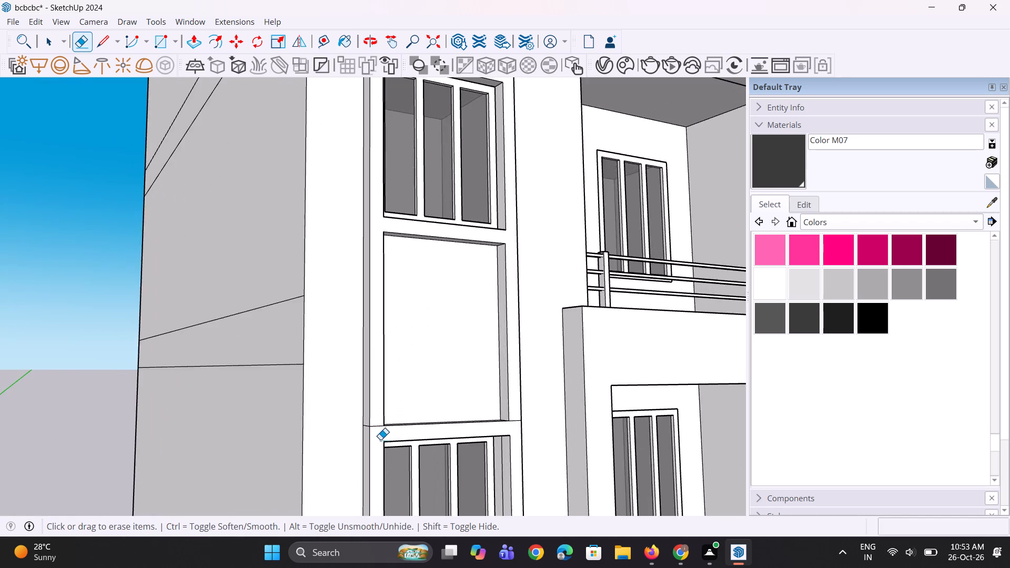
{"action": "scroll", "coordinate": [380, 440], "scroll_direction": "up", "scroll_amount": 7}
{"action": "left_click_drag", "start_coordinate": [378, 409], "coordinate": [377, 426]}
{"action": "scroll", "coordinate": [356, 415], "scroll_direction": "up", "scroll_amount": 3}
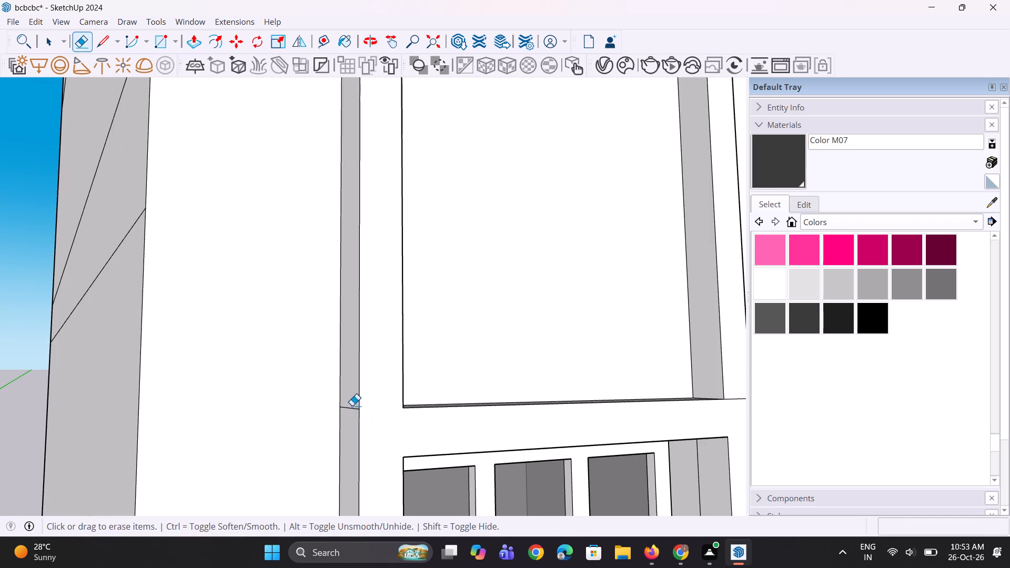
{"action": "left_click_drag", "start_coordinate": [352, 405], "coordinate": [351, 430]}
{"action": "scroll", "coordinate": [326, 437], "scroll_direction": "down", "scroll_amount": 5}
{"action": "scroll", "coordinate": [614, 463], "scroll_direction": "up", "scroll_amount": 7}
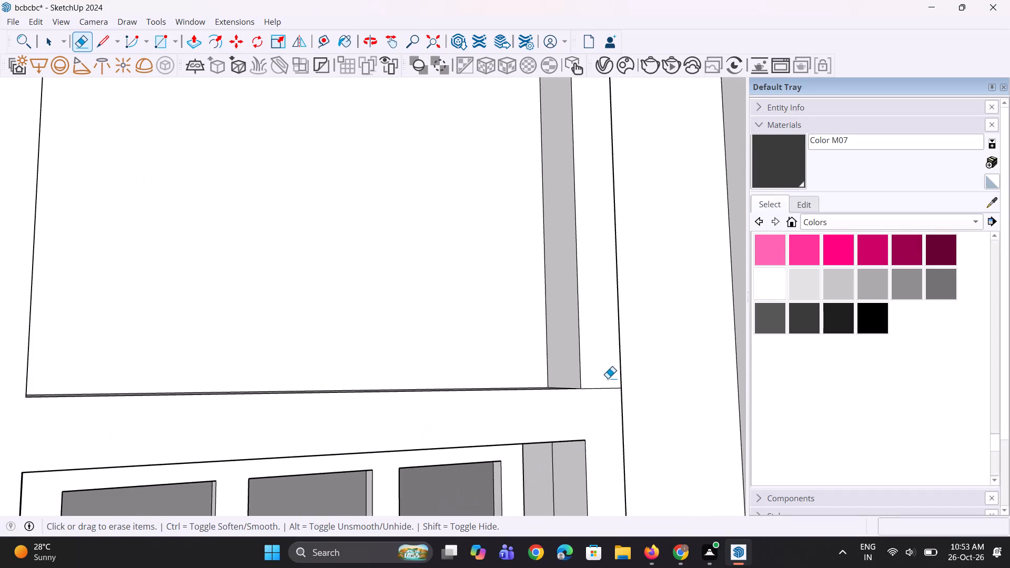
{"action": "left_click_drag", "start_coordinate": [607, 378], "coordinate": [617, 440]}
{"action": "middle_click_drag", "start_coordinate": [652, 406], "coordinate": [328, 397]}
{"action": "scroll", "coordinate": [338, 384], "scroll_direction": "up", "scroll_amount": 3}
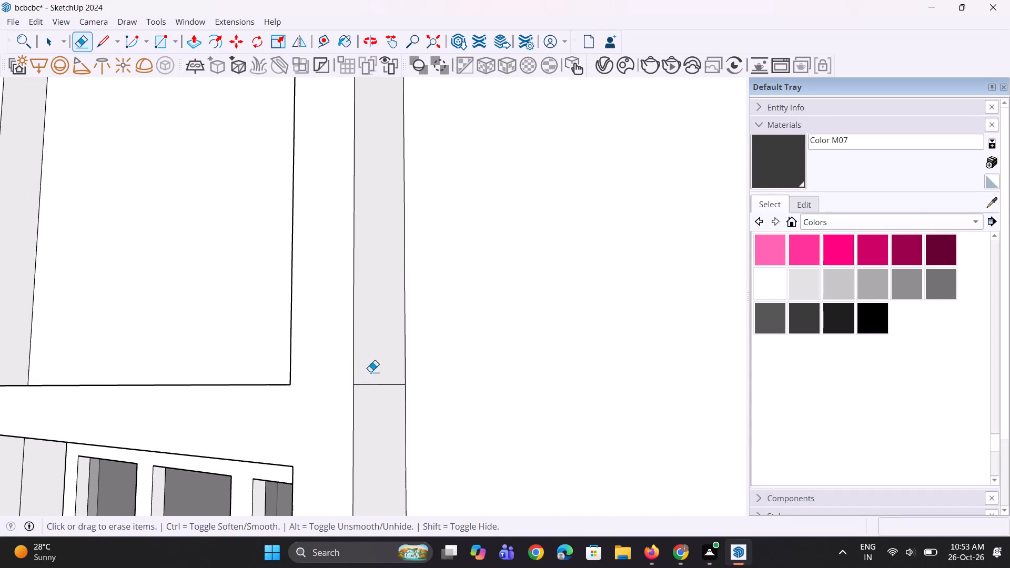
{"action": "left_click_drag", "start_coordinate": [370, 372], "coordinate": [373, 402]}
Inspect the linked lower left-bay window frames and the surrounding facade from several angles.
{"action": "scroll", "coordinate": [379, 405], "scroll_direction": "down", "scroll_amount": 6}
{"action": "middle_click_drag", "start_coordinate": [291, 404], "coordinate": [433, 392]}
{"action": "scroll", "coordinate": [442, 381], "scroll_direction": "down", "scroll_amount": 10}
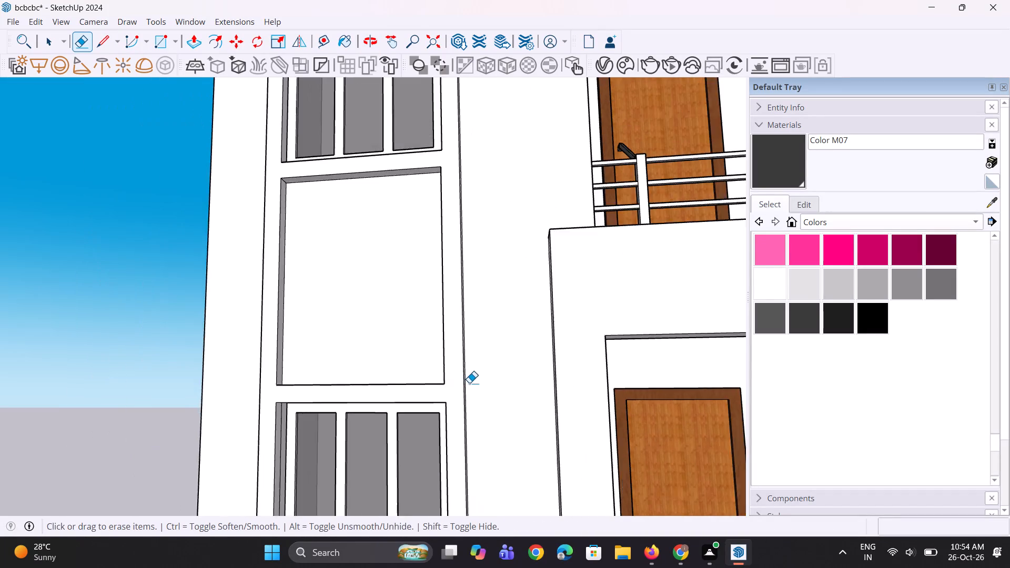
{"action": "scroll", "coordinate": [469, 383], "scroll_direction": "down", "scroll_amount": 8}
{"action": "middle_click_drag", "start_coordinate": [358, 391], "coordinate": [448, 453]}
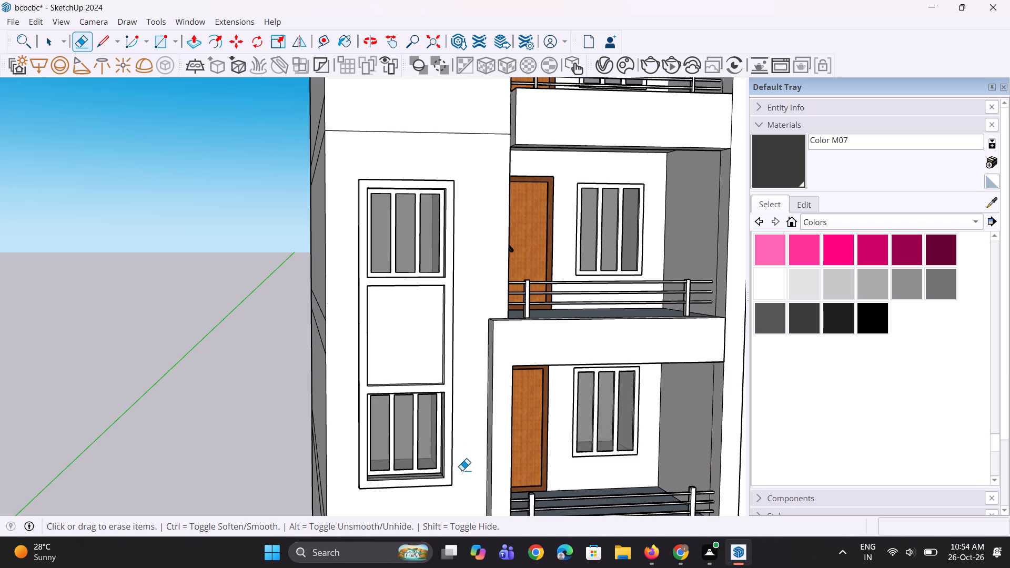
{"action": "scroll", "coordinate": [462, 470], "scroll_direction": "up", "scroll_amount": 4}
{"action": "middle_click_drag", "start_coordinate": [470, 466], "coordinate": [447, 464]}
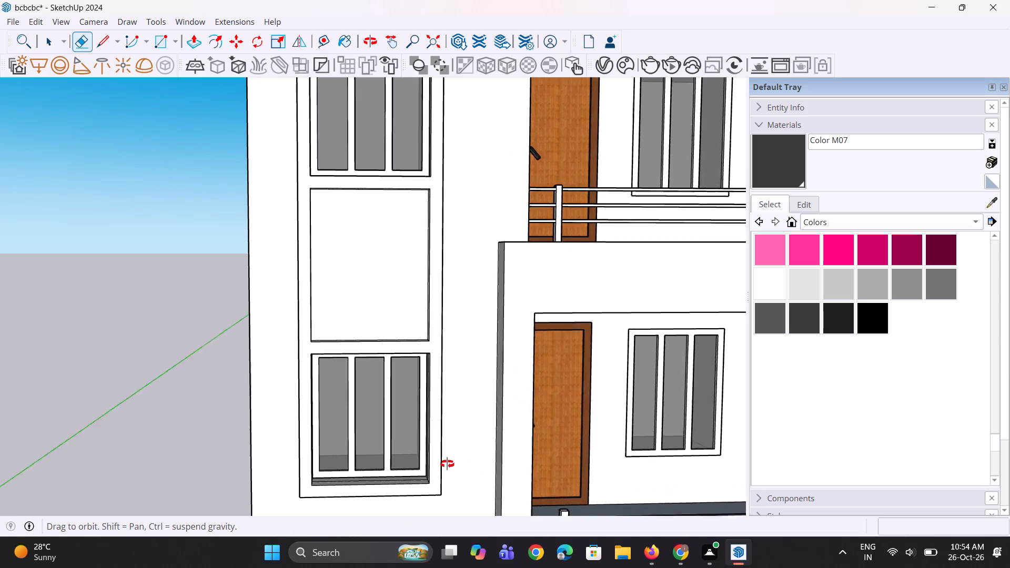
{"action": "middle_click_drag", "start_coordinate": [447, 464], "coordinate": [367, 508]}
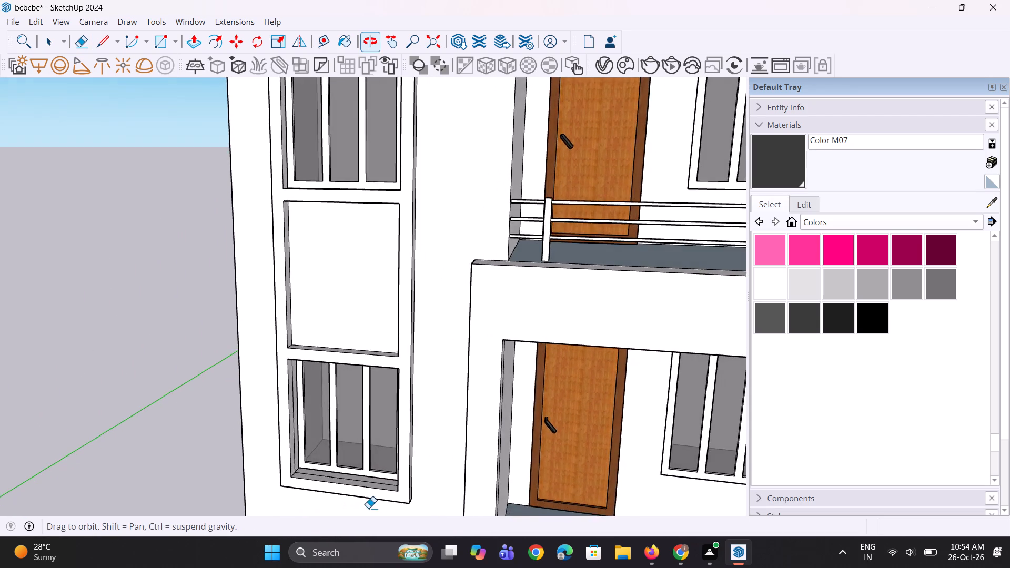
{"action": "scroll", "coordinate": [388, 509], "scroll_direction": "down", "scroll_amount": 9}
{"action": "middle_click_drag", "start_coordinate": [380, 443], "coordinate": [513, 380]}
{"action": "scroll", "coordinate": [226, 499], "scroll_direction": "down", "scroll_amount": 4}
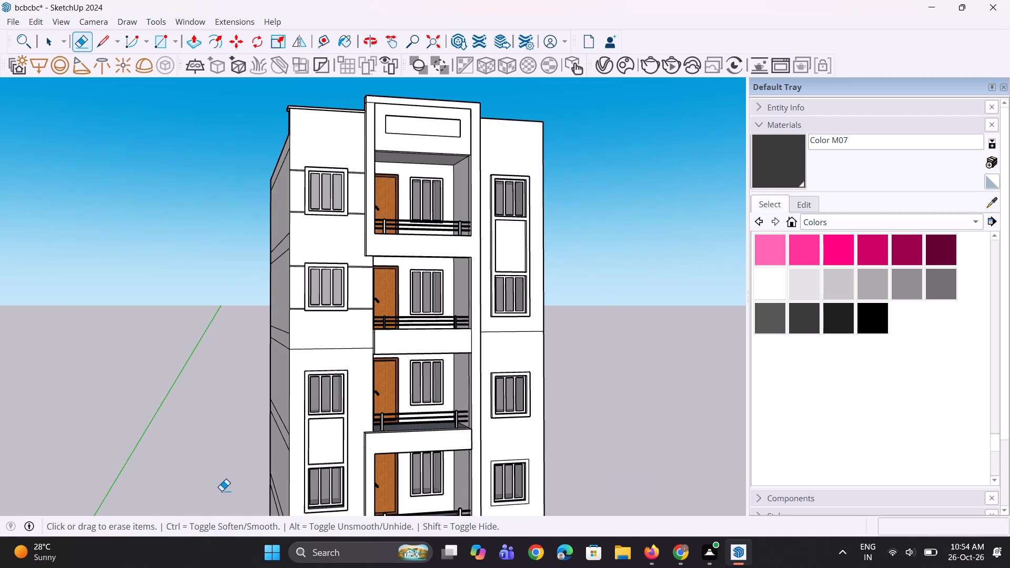
{"action": "scroll", "coordinate": [257, 432], "scroll_direction": "up", "scroll_amount": 2}
{"action": "scroll", "coordinate": [311, 402], "scroll_direction": "up", "scroll_amount": 10}
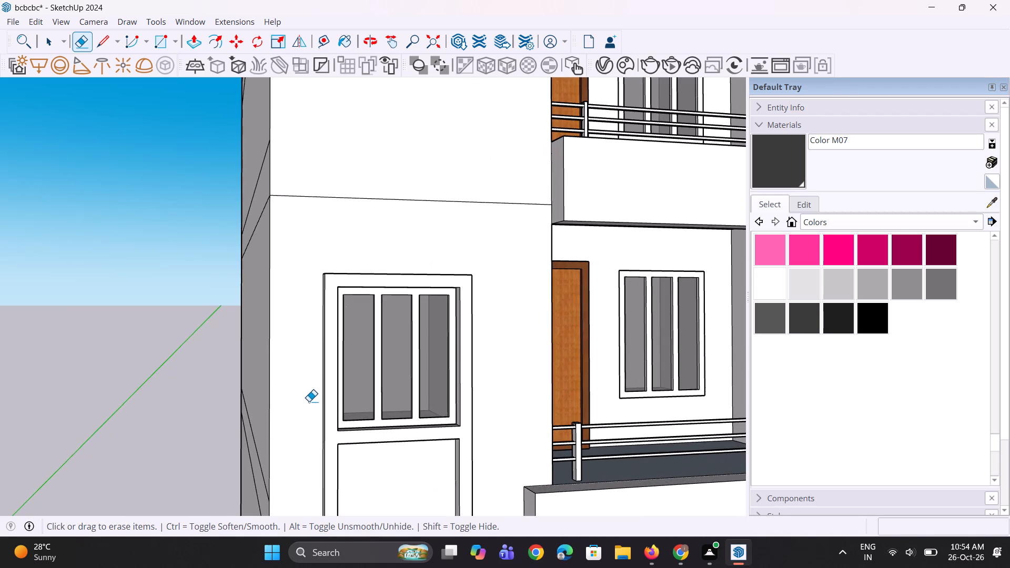
{"action": "scroll", "coordinate": [301, 403], "scroll_direction": "up", "scroll_amount": 1}
{"action": "middle_click_drag", "start_coordinate": [301, 403], "coordinate": [371, 562]}
{"action": "scroll", "coordinate": [379, 442], "scroll_direction": "up", "scroll_amount": 2}
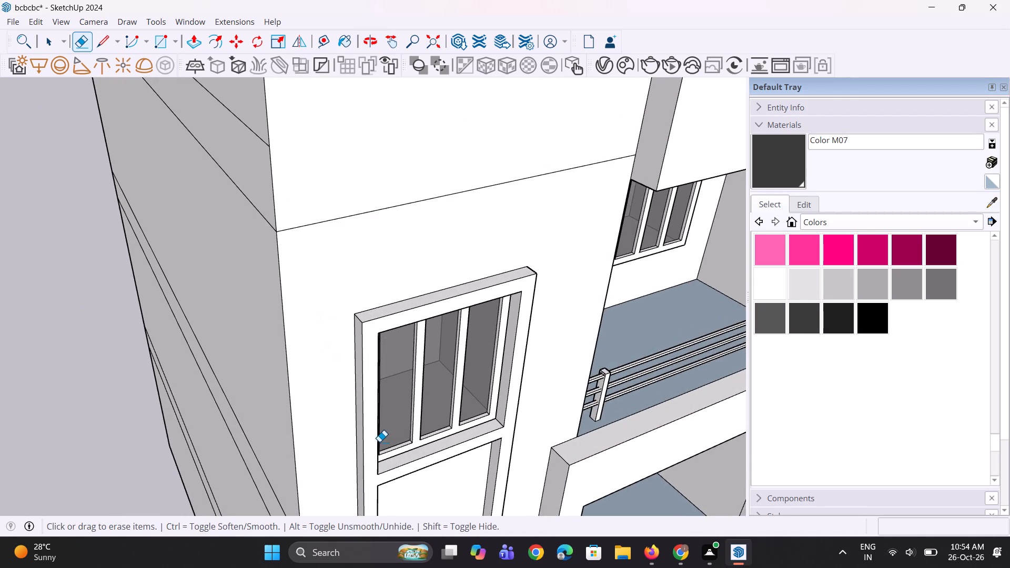
{"action": "scroll", "coordinate": [379, 442], "scroll_direction": "up", "scroll_amount": 3}
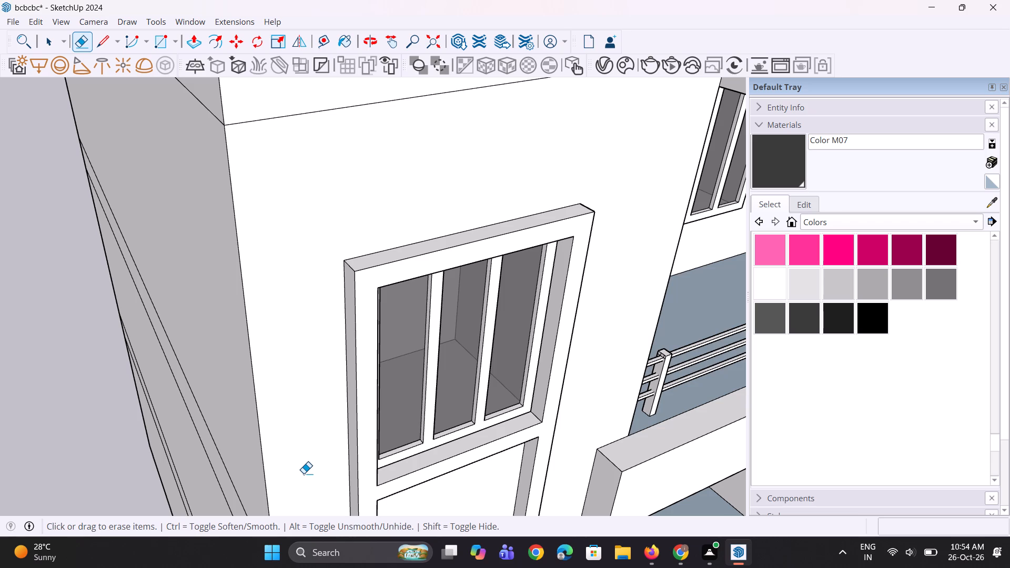
{"action": "scroll", "coordinate": [294, 424], "scroll_direction": "down", "scroll_amount": 6}
{"action": "middle_click_drag", "start_coordinate": [335, 390], "coordinate": [306, 341]}
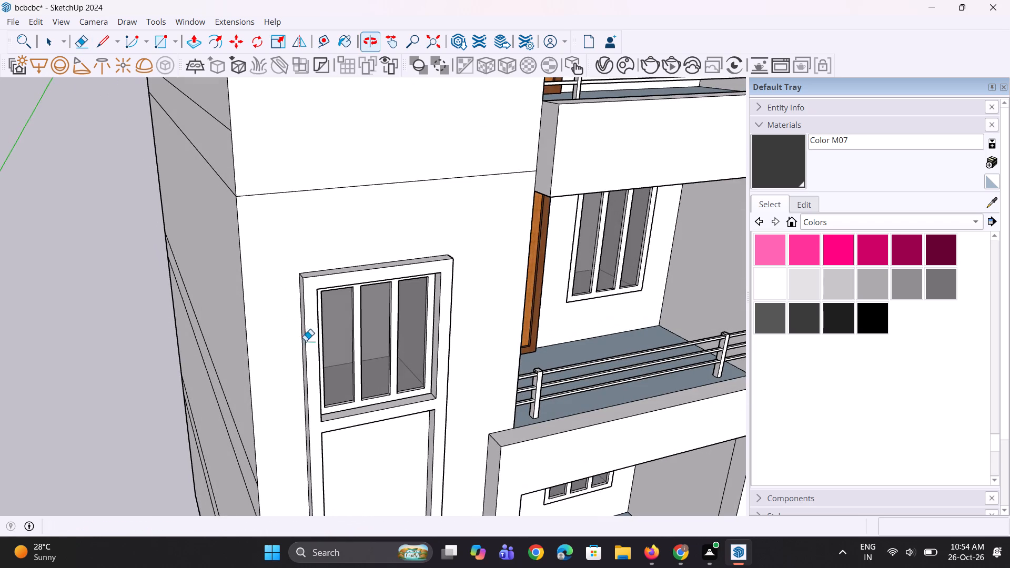
{"action": "scroll", "coordinate": [319, 414], "scroll_direction": "up", "scroll_amount": 5}
{"action": "middle_click_drag", "start_coordinate": [312, 428], "coordinate": [105, 476]}
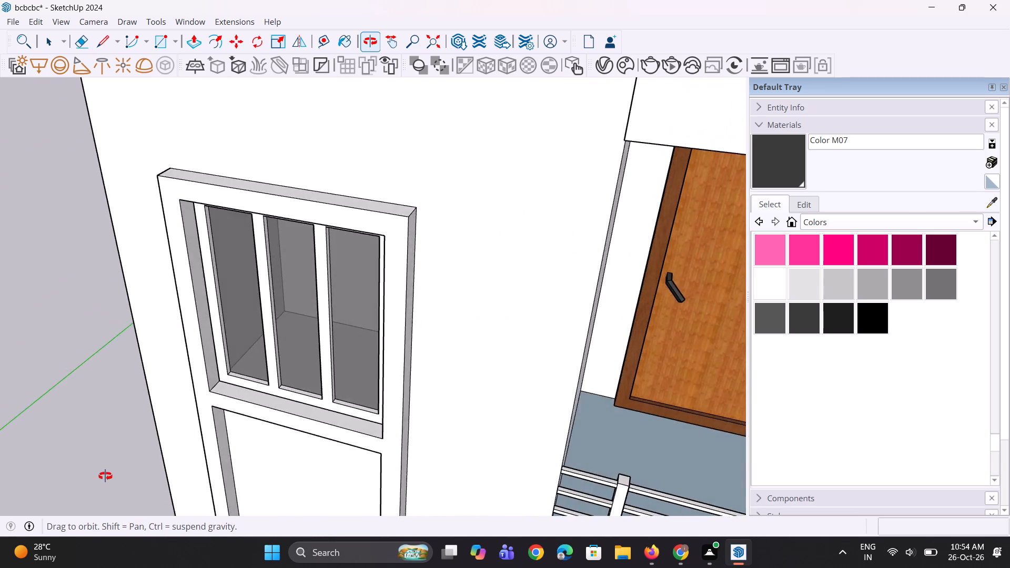
{"action": "middle_click_drag", "start_coordinate": [105, 476], "coordinate": [317, 447]}
{"action": "scroll", "coordinate": [311, 406], "scroll_direction": "down", "scroll_amount": 10}
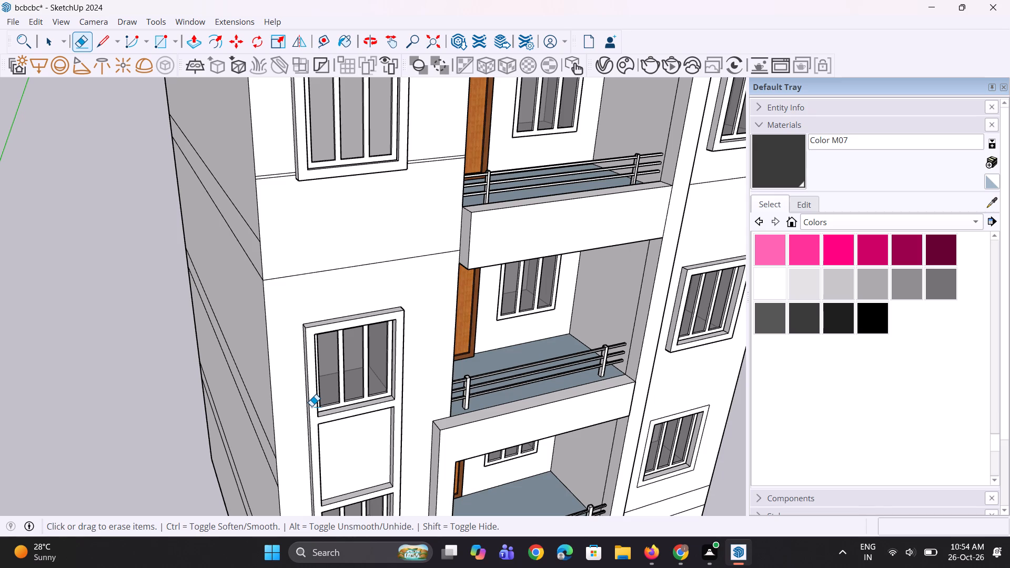
{"action": "scroll", "coordinate": [331, 397], "scroll_direction": "down", "scroll_amount": 6}
{"action": "middle_click_drag", "start_coordinate": [311, 364], "coordinate": [261, 278]}
{"action": "scroll", "coordinate": [261, 278], "scroll_direction": "down", "scroll_amount": 4}
Copy the horizontal floor line above the linked left-bay window frames about 2" downward along the wall corner.
{"action": "key", "text": "space"}
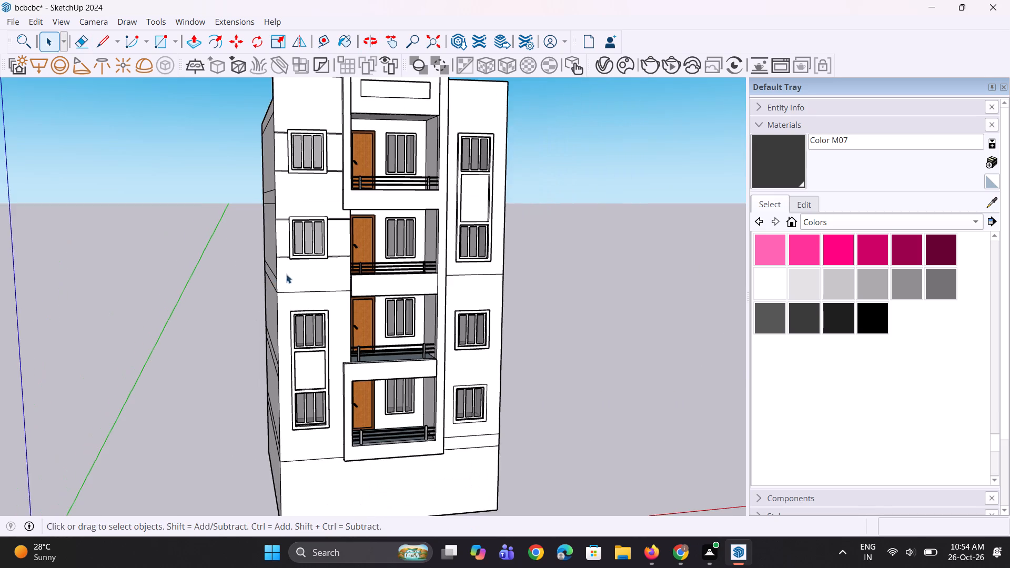
{"action": "scroll", "coordinate": [315, 272], "scroll_direction": "up", "scroll_amount": 2}
{"action": "scroll", "coordinate": [306, 291], "scroll_direction": "down", "scroll_amount": 2}
{"action": "middle_click_drag", "start_coordinate": [402, 342], "coordinate": [331, 388]}
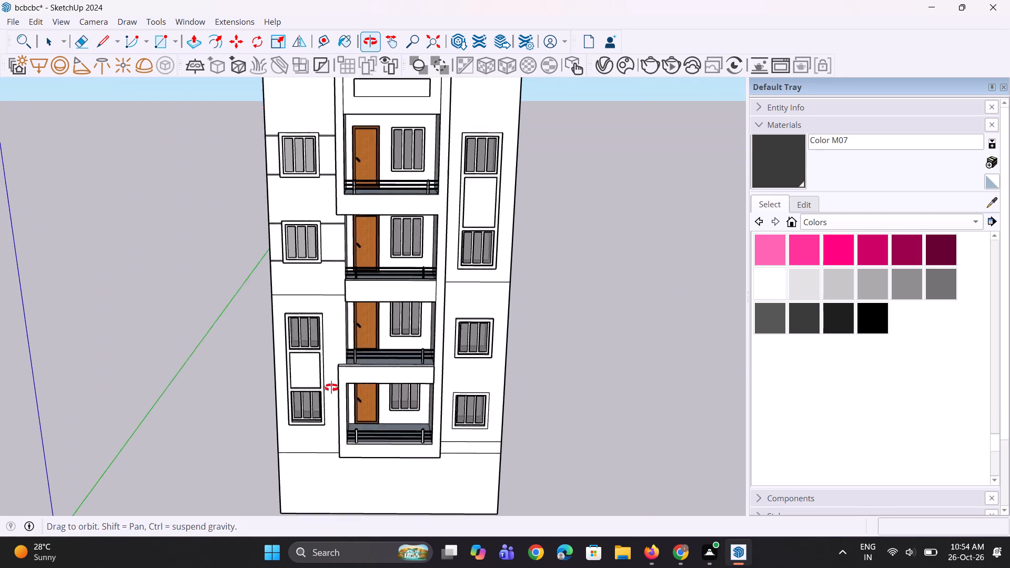
{"action": "middle_click_drag", "start_coordinate": [331, 388], "coordinate": [317, 383]}
{"action": "scroll", "coordinate": [298, 266], "scroll_direction": "up", "scroll_amount": 6}
{"action": "left_click", "coordinate": [302, 310]}
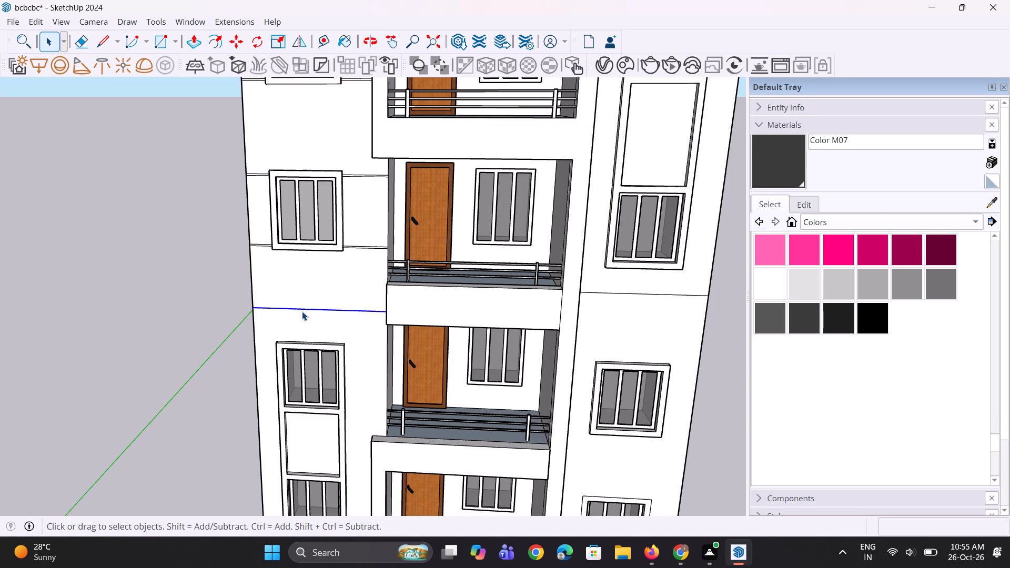
{"action": "middle_click_drag", "start_coordinate": [285, 340], "coordinate": [478, 279]}
{"action": "scroll", "coordinate": [367, 327], "scroll_direction": "up", "scroll_amount": 1}
{"action": "scroll", "coordinate": [315, 319], "scroll_direction": "up", "scroll_amount": 4}
{"action": "scroll", "coordinate": [246, 307], "scroll_direction": "up", "scroll_amount": 5}
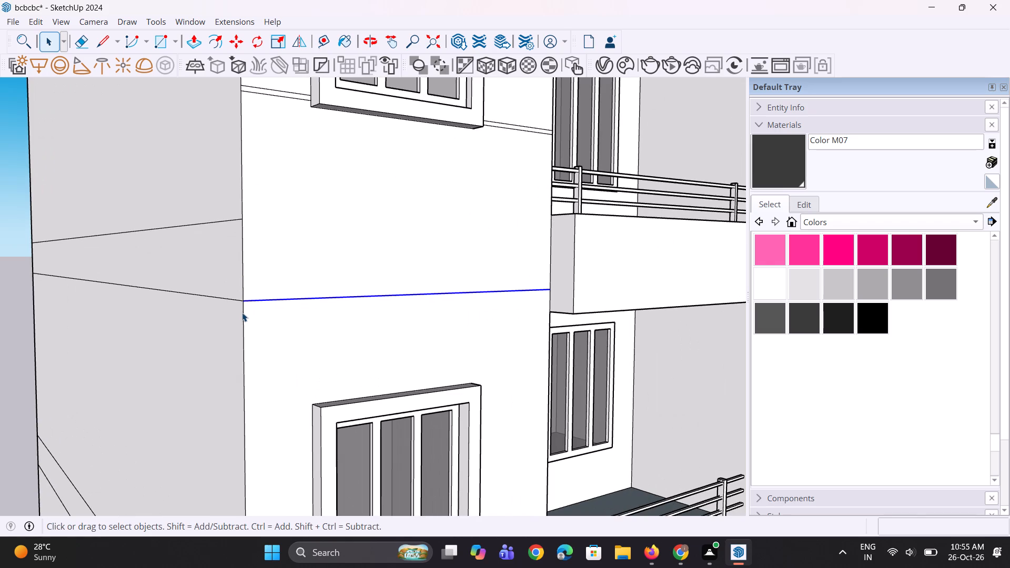
{"action": "key", "text": "m"}
{"action": "scroll", "coordinate": [246, 318], "scroll_direction": "up", "scroll_amount": 8, "text": "ctrl"}
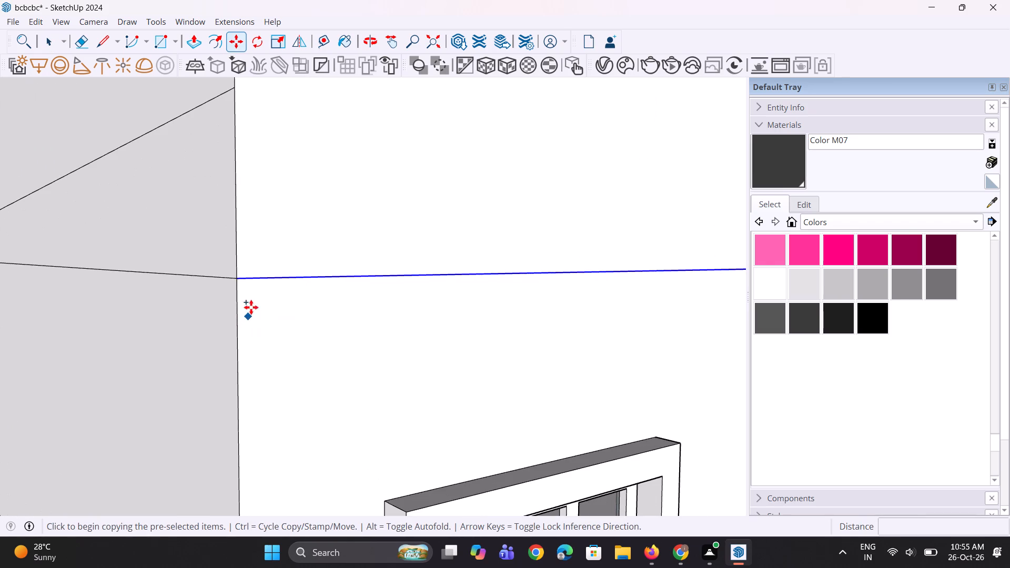
{"action": "left_click", "coordinate": [238, 280]}
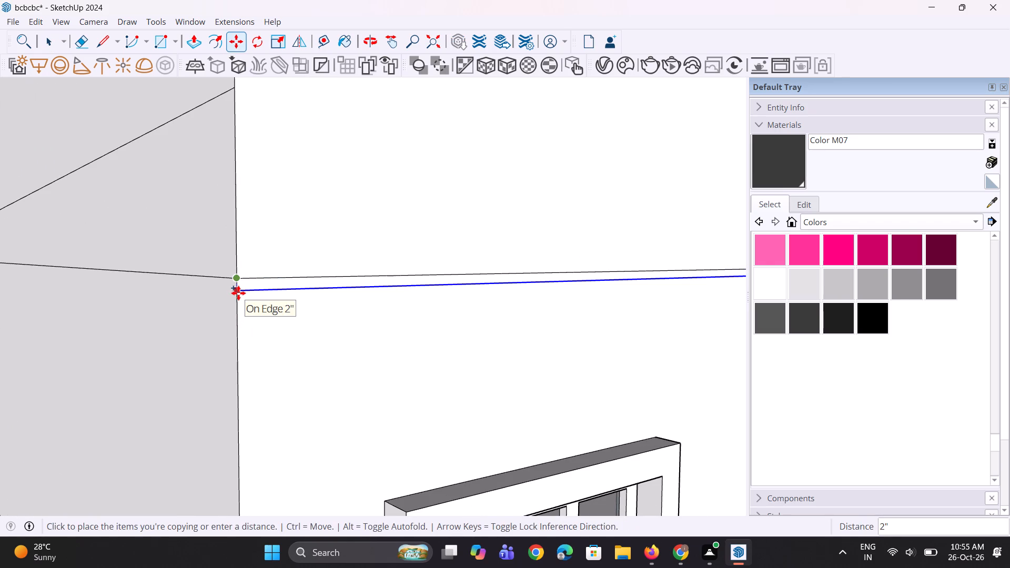
{"action": "left_click", "coordinate": [238, 293]}
{"action": "scroll", "coordinate": [238, 355], "scroll_direction": "down", "scroll_amount": 4}
{"action": "key", "text": "space"}
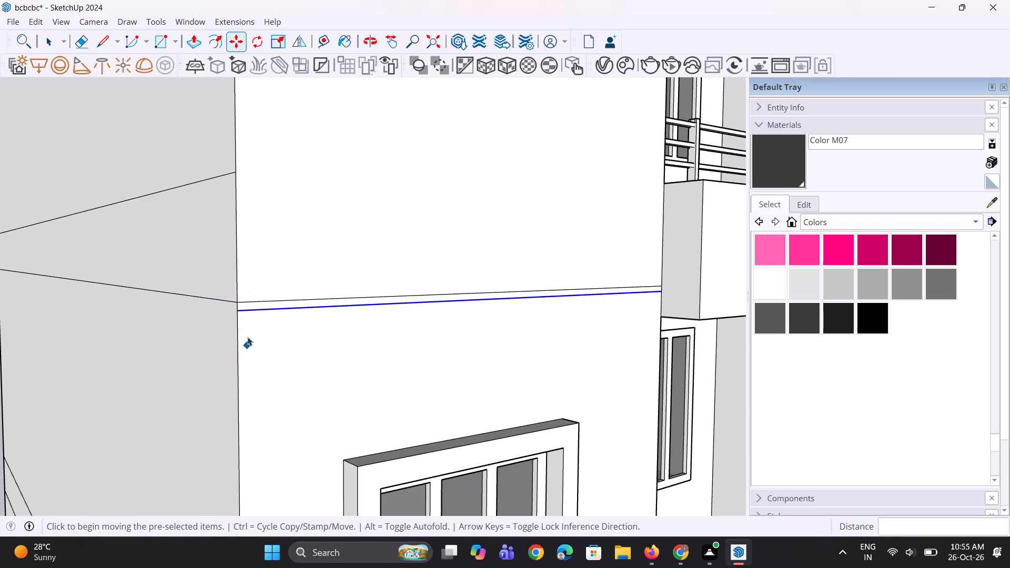
Push/Pull the narrow strip between the two floor lines outward about 1 1/4" as a projecting band.
{"action": "key", "text": "space"}
{"action": "left_click", "coordinate": [252, 308]}
{"action": "scroll", "coordinate": [252, 307], "scroll_direction": "up", "scroll_amount": 5}
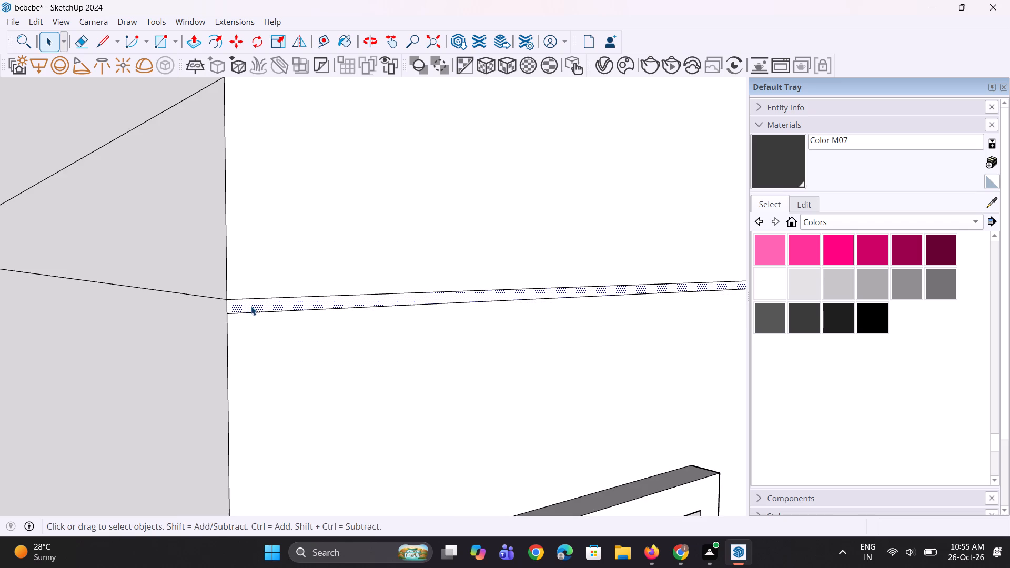
{"action": "key", "text": "p"}
{"action": "scroll", "coordinate": [251, 306], "scroll_direction": "up", "scroll_amount": 3}
{"action": "left_click", "coordinate": [251, 306]}
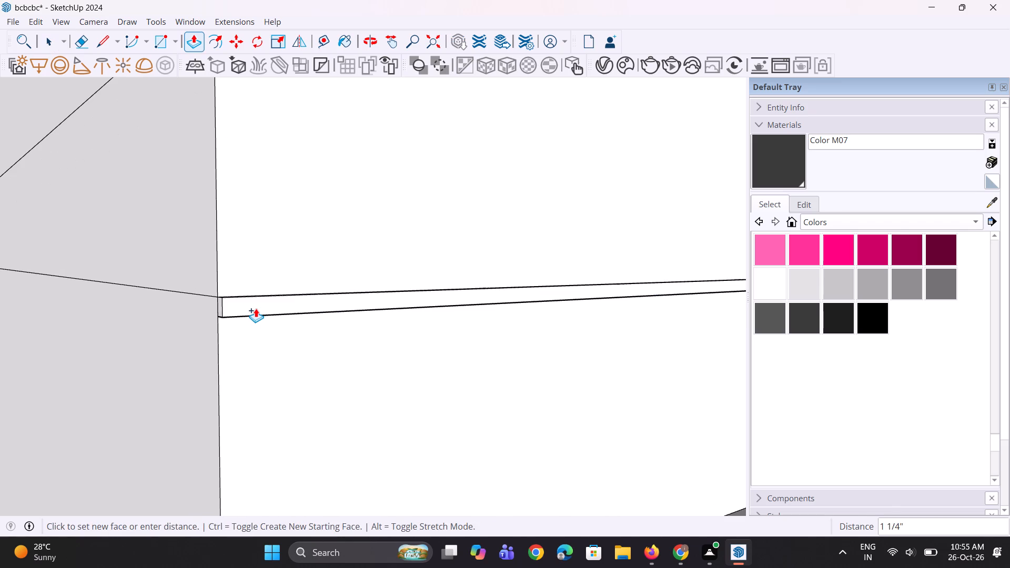
{"action": "left_click", "coordinate": [259, 310]}
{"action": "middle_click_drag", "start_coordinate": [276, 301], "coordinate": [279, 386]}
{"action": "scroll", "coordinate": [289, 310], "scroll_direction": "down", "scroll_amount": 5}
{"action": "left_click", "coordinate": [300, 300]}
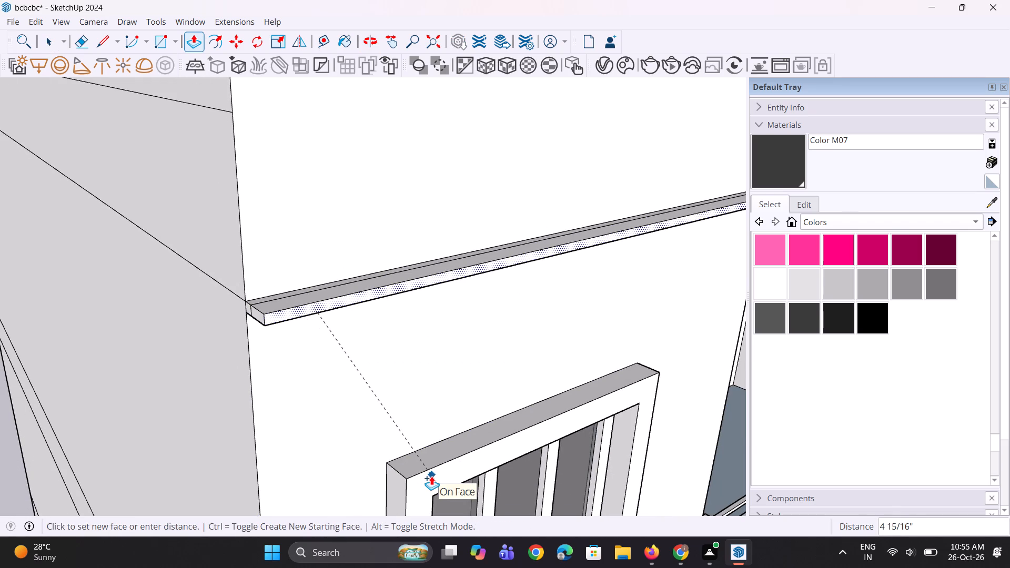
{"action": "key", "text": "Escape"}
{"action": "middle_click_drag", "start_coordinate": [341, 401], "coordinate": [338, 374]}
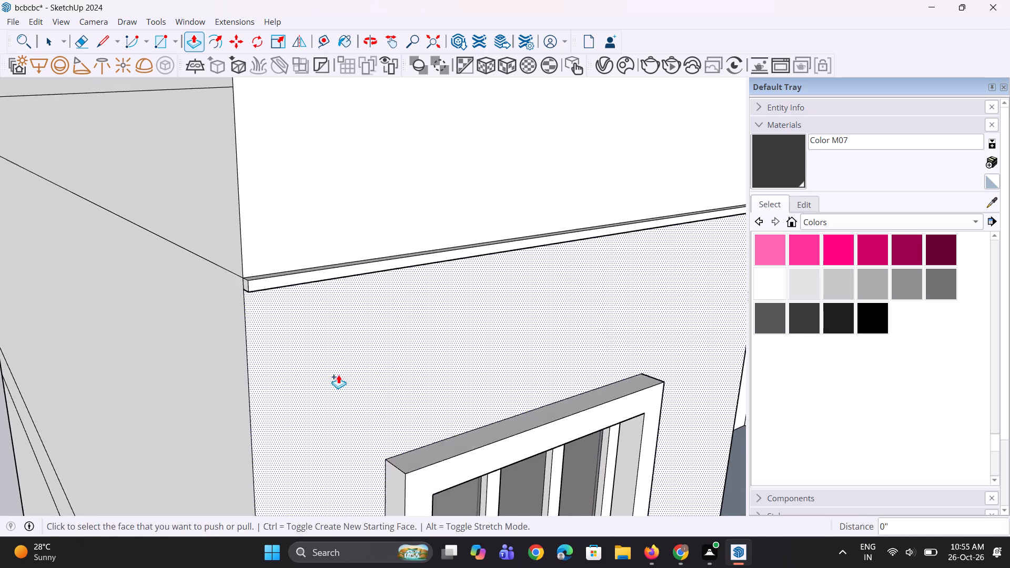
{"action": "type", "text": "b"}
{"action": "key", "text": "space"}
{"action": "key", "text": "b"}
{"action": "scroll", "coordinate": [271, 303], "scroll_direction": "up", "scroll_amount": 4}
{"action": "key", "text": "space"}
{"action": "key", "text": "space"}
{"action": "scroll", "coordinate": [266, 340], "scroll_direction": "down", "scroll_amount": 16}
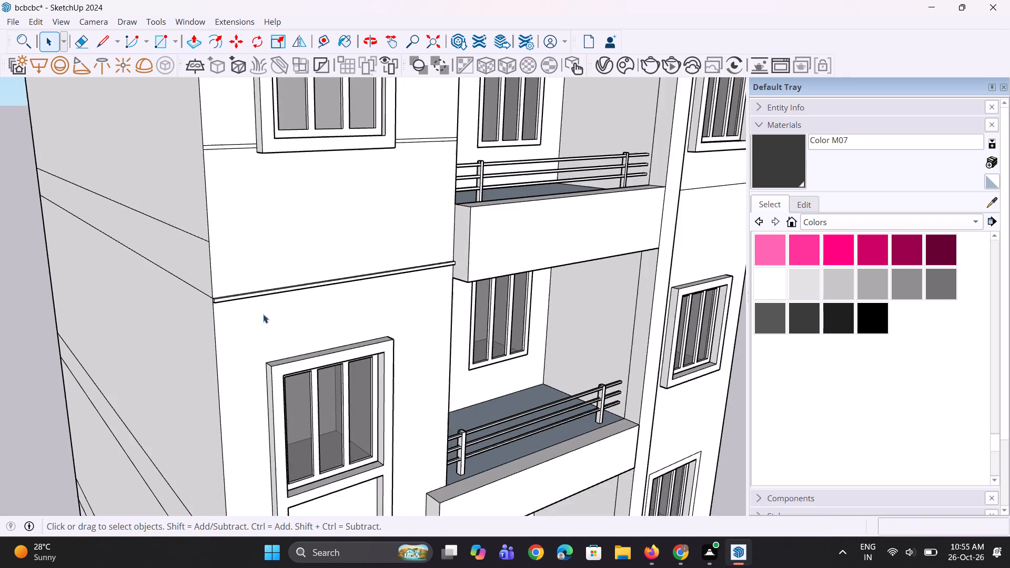
Push/Pull the underside of the projecting left-bay band slightly downward.
{"action": "middle_click_drag", "start_coordinate": [263, 314], "coordinate": [186, 275]}
{"action": "scroll", "coordinate": [169, 254], "scroll_direction": "up", "scroll_amount": 12}
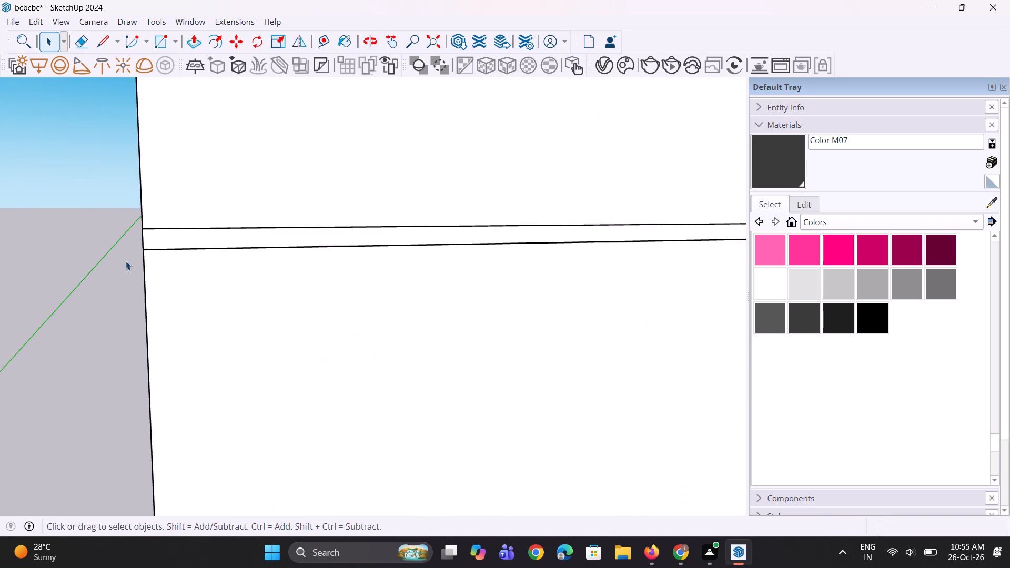
{"action": "scroll", "coordinate": [126, 261], "scroll_direction": "up", "scroll_amount": 3}
{"action": "scroll", "coordinate": [134, 275], "scroll_direction": "down", "scroll_amount": 4}
{"action": "scroll", "coordinate": [224, 294], "scroll_direction": "down", "scroll_amount": 2}
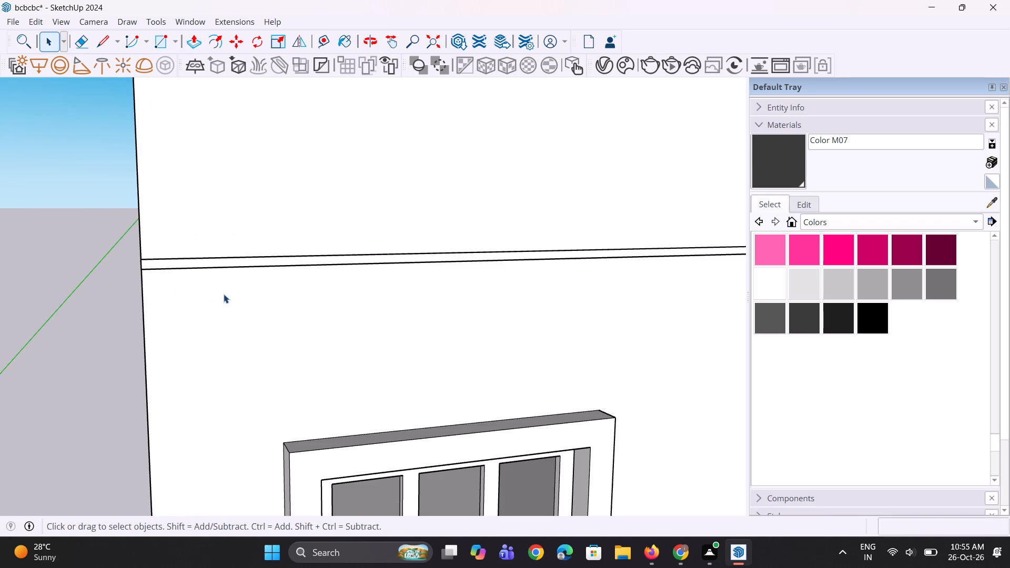
{"action": "middle_click_drag", "start_coordinate": [229, 272], "coordinate": [235, 200]}
{"action": "scroll", "coordinate": [220, 225], "scroll_direction": "up", "scroll_amount": 6}
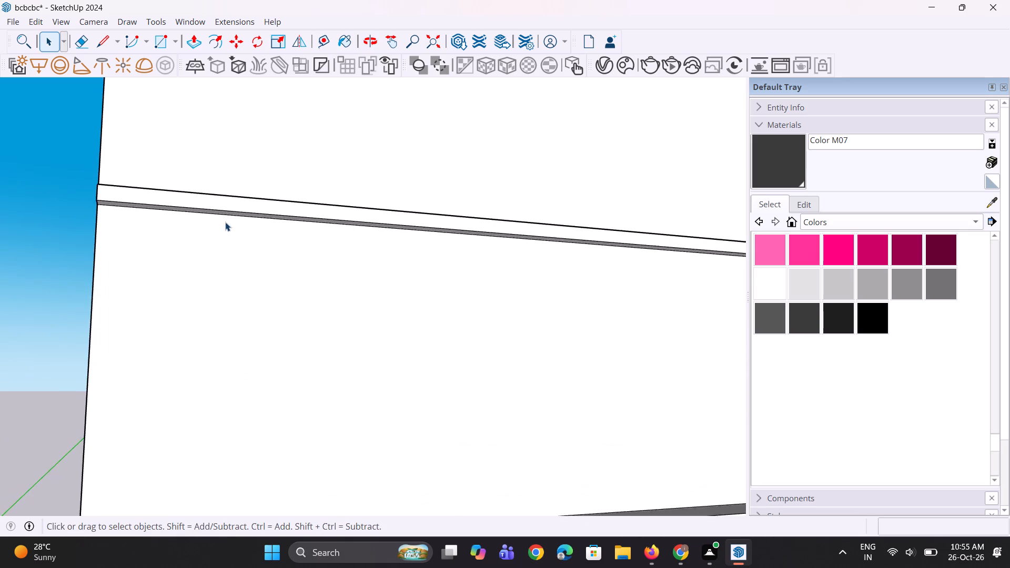
{"action": "scroll", "coordinate": [225, 222], "scroll_direction": "up", "scroll_amount": 6}
{"action": "key", "text": "p"}
{"action": "left_click", "coordinate": [239, 209]}
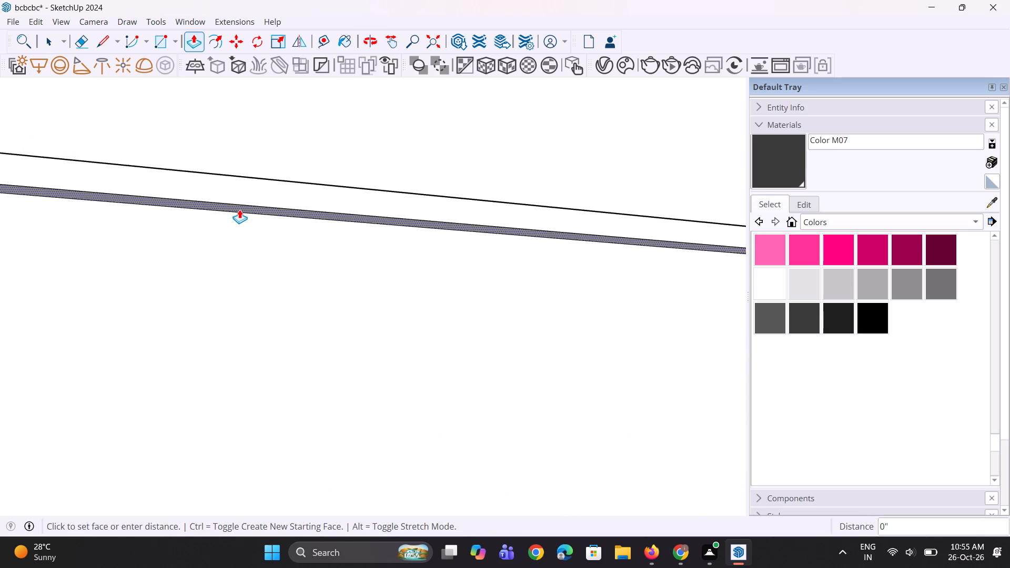
{"action": "left_click", "coordinate": [240, 216]}
{"action": "scroll", "coordinate": [331, 257], "scroll_direction": "down", "scroll_amount": 6}
{"action": "middle_click_drag", "start_coordinate": [260, 234], "coordinate": [274, 363]}
{"action": "key", "text": "space"}
{"action": "key", "text": "space"}
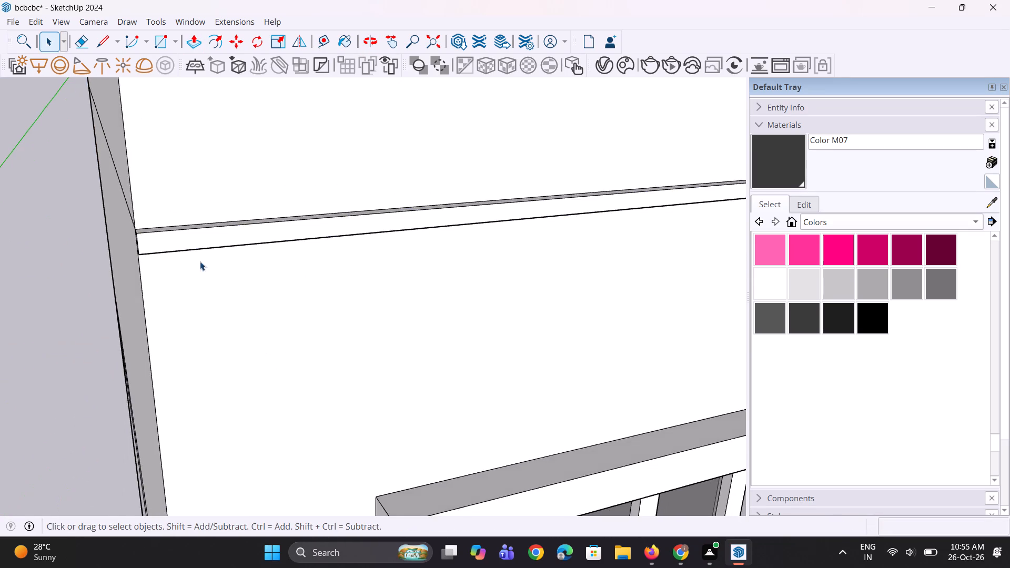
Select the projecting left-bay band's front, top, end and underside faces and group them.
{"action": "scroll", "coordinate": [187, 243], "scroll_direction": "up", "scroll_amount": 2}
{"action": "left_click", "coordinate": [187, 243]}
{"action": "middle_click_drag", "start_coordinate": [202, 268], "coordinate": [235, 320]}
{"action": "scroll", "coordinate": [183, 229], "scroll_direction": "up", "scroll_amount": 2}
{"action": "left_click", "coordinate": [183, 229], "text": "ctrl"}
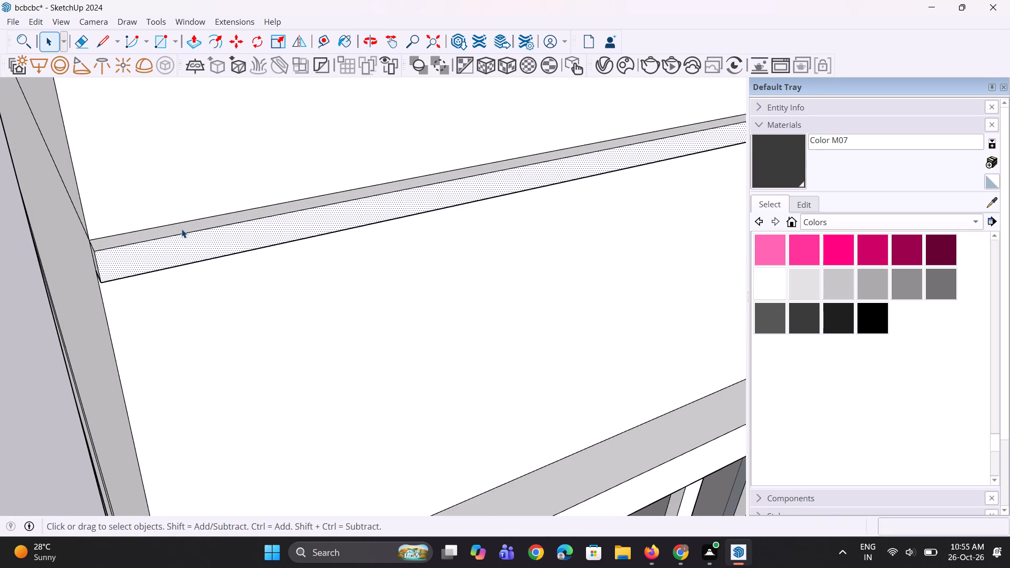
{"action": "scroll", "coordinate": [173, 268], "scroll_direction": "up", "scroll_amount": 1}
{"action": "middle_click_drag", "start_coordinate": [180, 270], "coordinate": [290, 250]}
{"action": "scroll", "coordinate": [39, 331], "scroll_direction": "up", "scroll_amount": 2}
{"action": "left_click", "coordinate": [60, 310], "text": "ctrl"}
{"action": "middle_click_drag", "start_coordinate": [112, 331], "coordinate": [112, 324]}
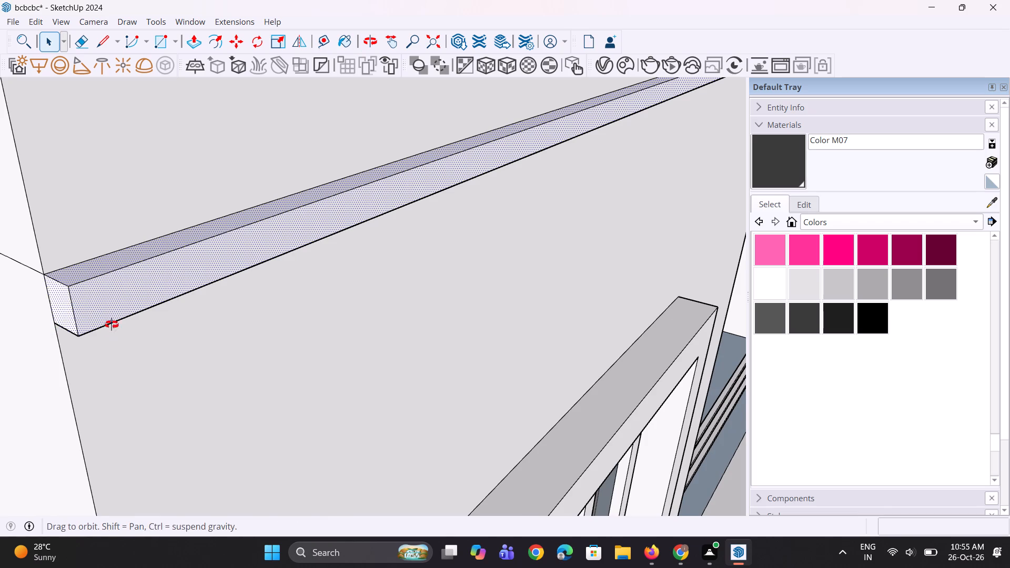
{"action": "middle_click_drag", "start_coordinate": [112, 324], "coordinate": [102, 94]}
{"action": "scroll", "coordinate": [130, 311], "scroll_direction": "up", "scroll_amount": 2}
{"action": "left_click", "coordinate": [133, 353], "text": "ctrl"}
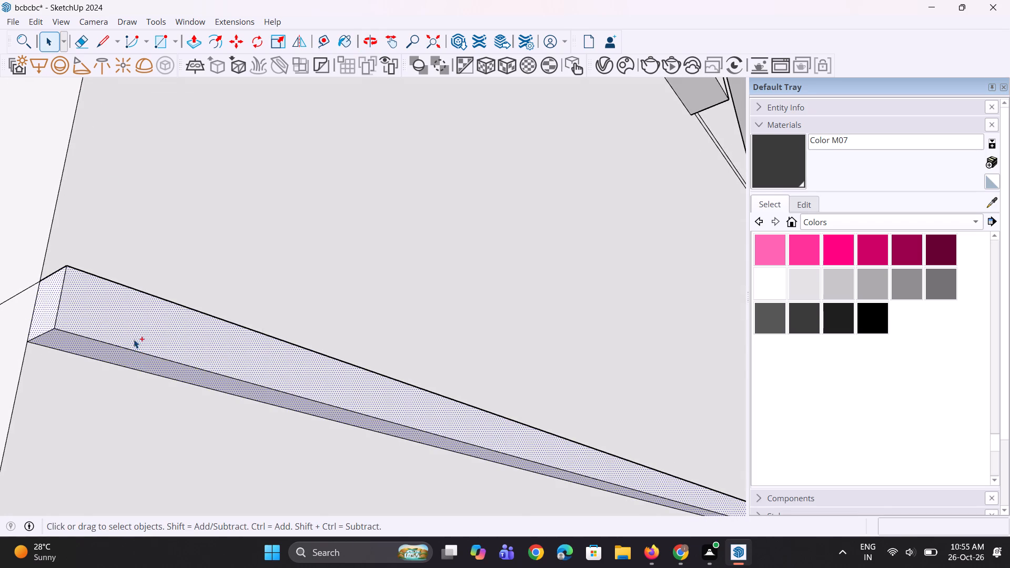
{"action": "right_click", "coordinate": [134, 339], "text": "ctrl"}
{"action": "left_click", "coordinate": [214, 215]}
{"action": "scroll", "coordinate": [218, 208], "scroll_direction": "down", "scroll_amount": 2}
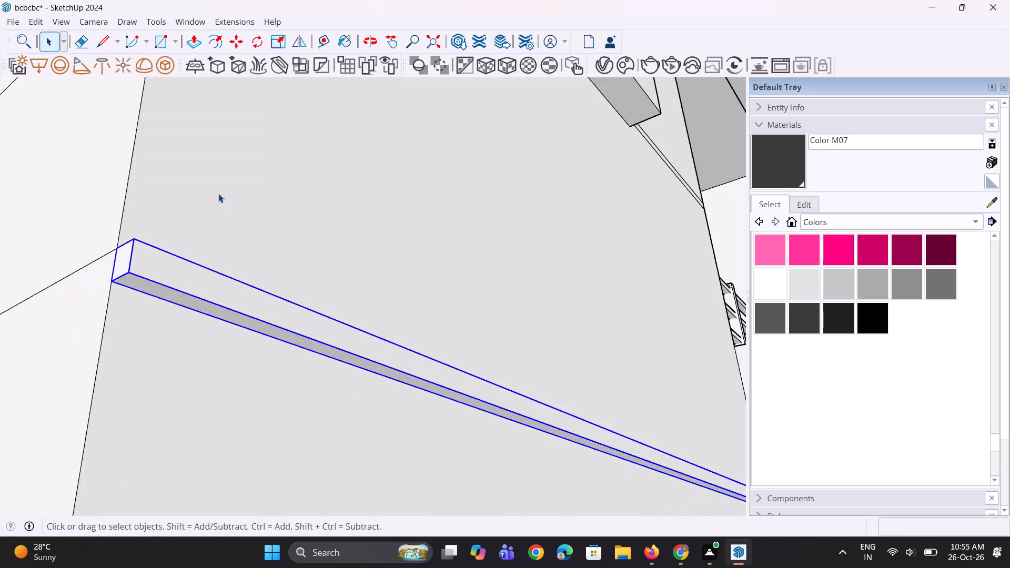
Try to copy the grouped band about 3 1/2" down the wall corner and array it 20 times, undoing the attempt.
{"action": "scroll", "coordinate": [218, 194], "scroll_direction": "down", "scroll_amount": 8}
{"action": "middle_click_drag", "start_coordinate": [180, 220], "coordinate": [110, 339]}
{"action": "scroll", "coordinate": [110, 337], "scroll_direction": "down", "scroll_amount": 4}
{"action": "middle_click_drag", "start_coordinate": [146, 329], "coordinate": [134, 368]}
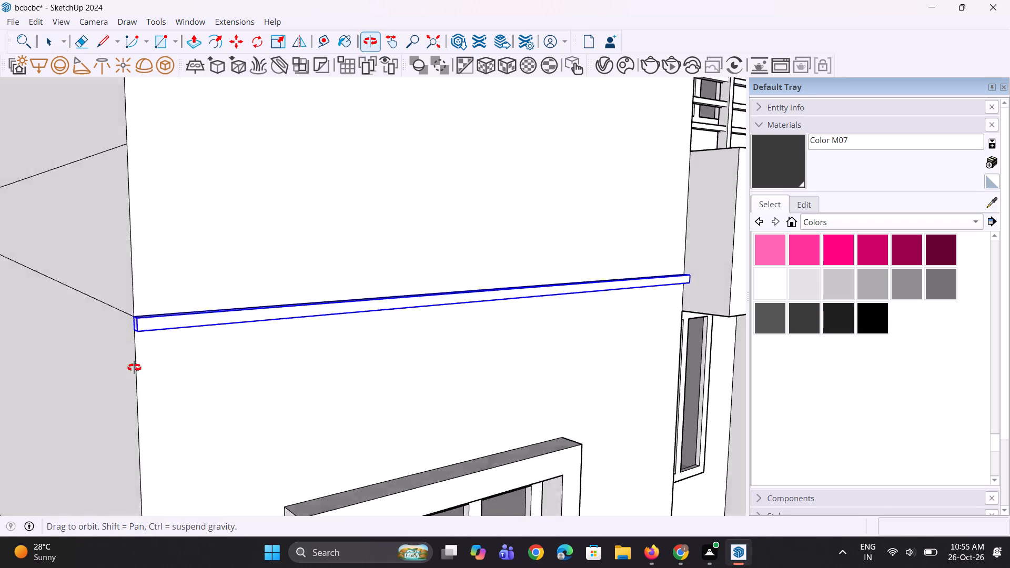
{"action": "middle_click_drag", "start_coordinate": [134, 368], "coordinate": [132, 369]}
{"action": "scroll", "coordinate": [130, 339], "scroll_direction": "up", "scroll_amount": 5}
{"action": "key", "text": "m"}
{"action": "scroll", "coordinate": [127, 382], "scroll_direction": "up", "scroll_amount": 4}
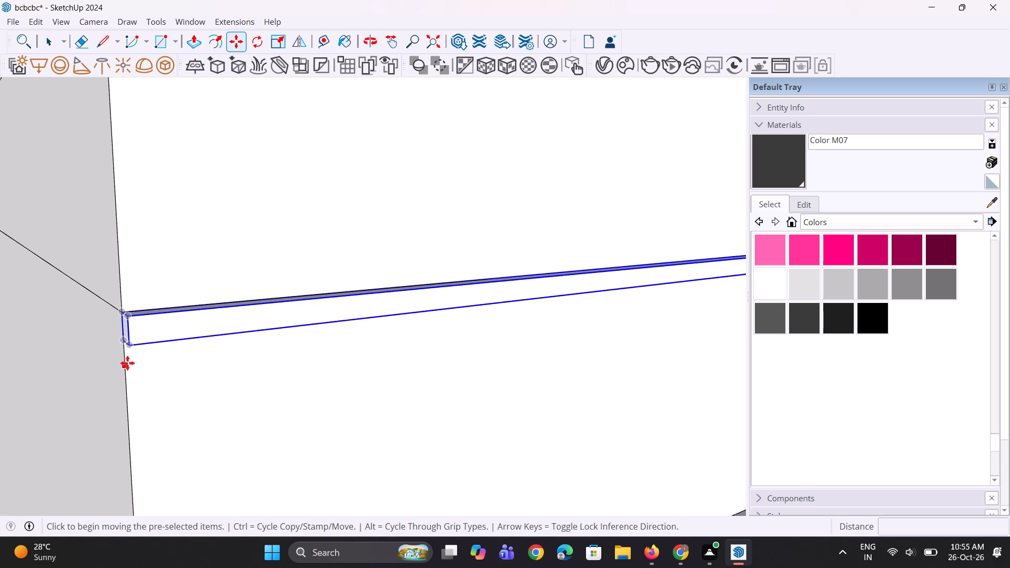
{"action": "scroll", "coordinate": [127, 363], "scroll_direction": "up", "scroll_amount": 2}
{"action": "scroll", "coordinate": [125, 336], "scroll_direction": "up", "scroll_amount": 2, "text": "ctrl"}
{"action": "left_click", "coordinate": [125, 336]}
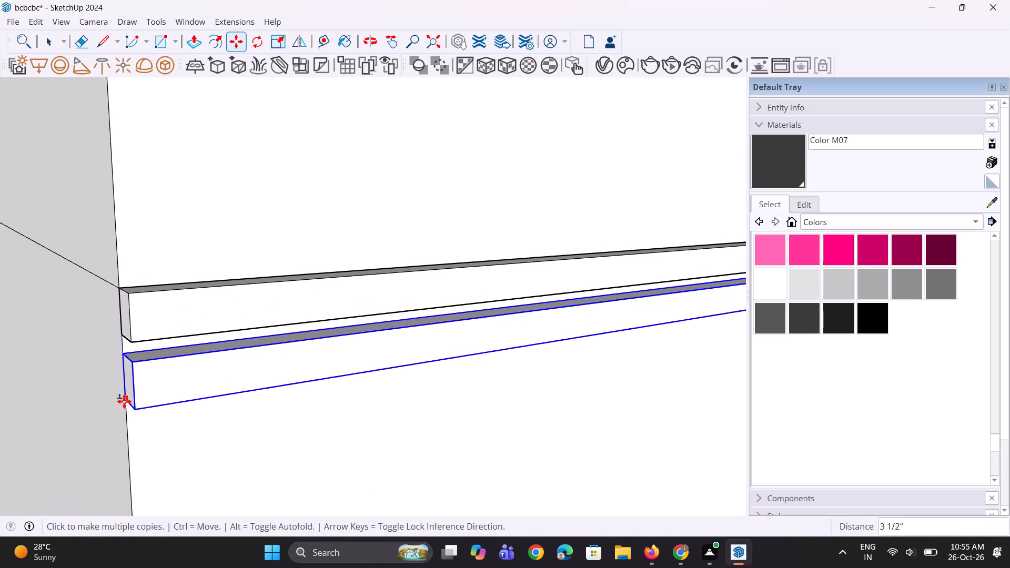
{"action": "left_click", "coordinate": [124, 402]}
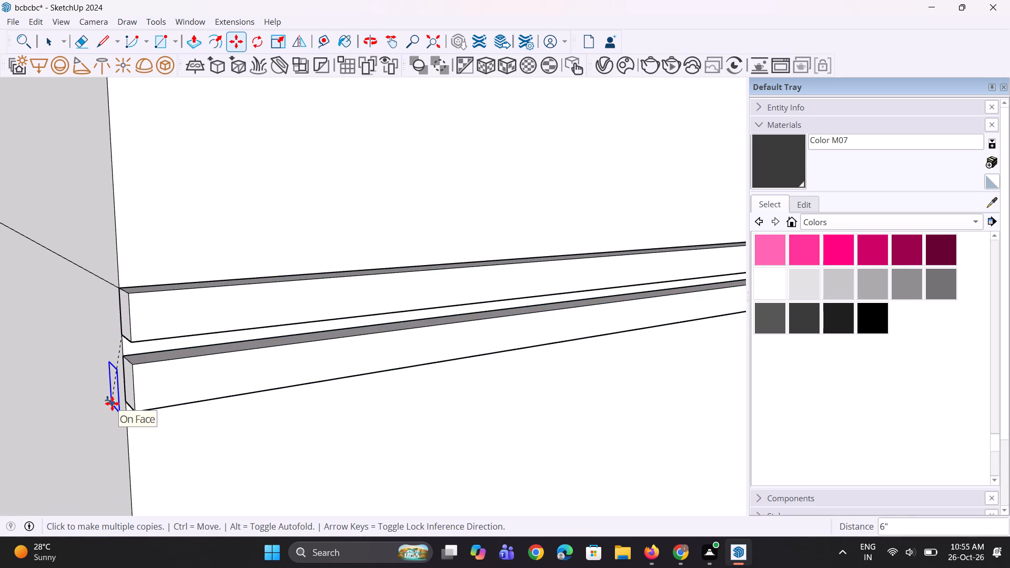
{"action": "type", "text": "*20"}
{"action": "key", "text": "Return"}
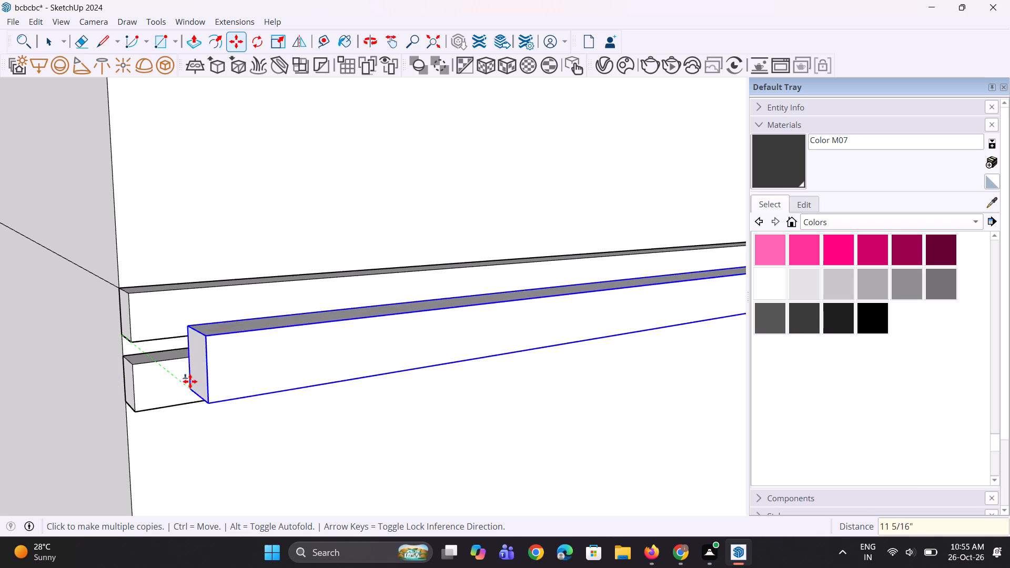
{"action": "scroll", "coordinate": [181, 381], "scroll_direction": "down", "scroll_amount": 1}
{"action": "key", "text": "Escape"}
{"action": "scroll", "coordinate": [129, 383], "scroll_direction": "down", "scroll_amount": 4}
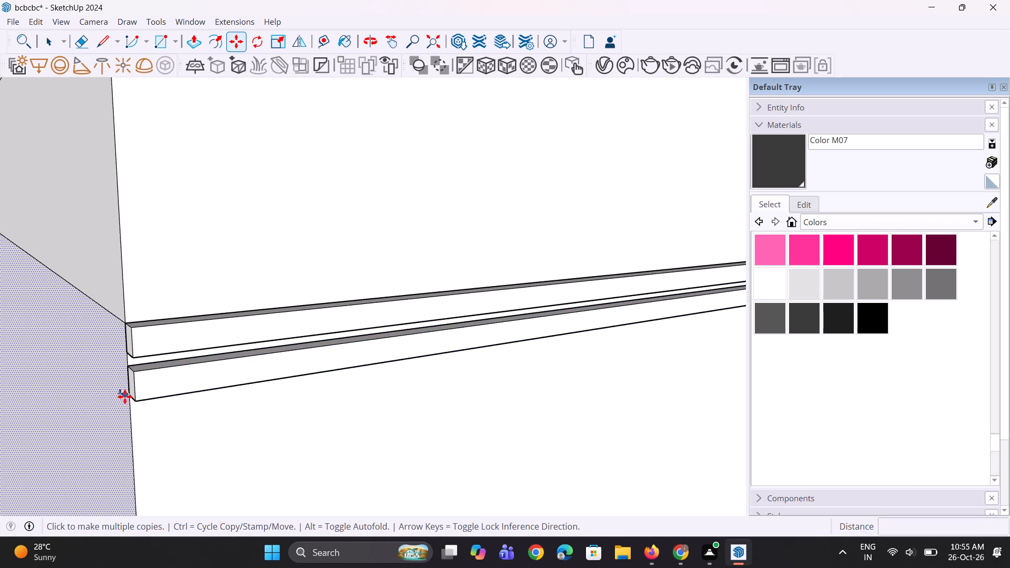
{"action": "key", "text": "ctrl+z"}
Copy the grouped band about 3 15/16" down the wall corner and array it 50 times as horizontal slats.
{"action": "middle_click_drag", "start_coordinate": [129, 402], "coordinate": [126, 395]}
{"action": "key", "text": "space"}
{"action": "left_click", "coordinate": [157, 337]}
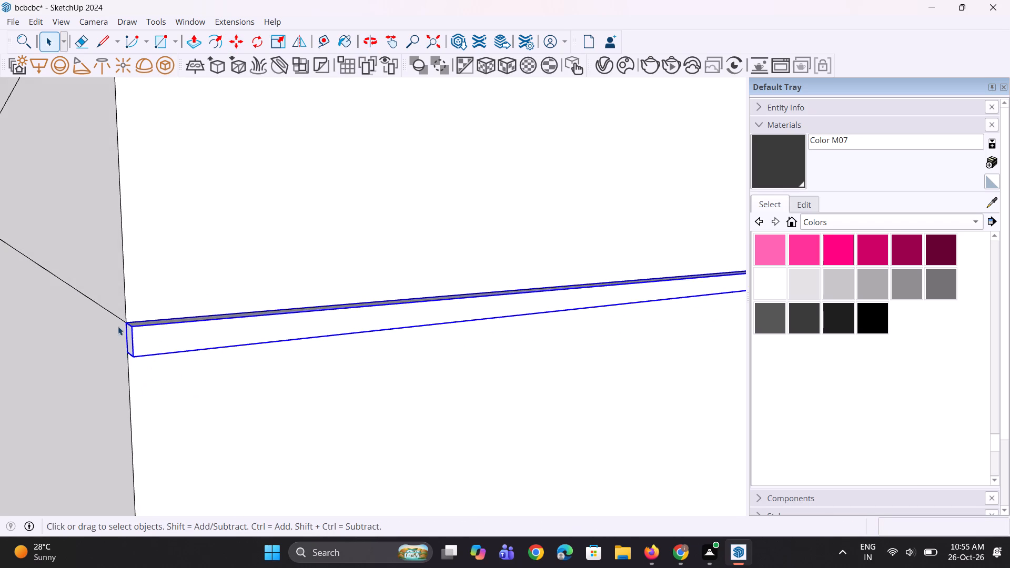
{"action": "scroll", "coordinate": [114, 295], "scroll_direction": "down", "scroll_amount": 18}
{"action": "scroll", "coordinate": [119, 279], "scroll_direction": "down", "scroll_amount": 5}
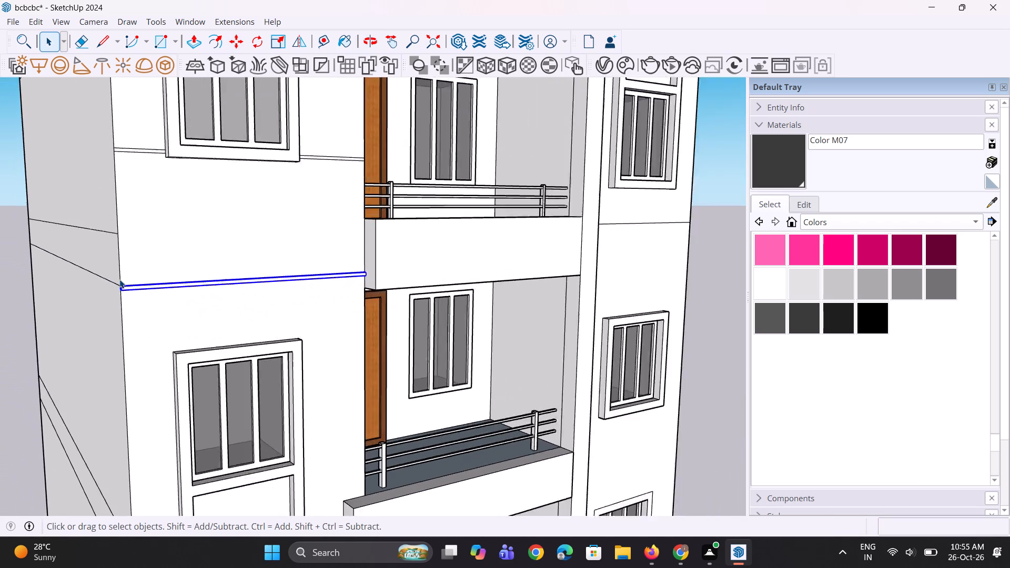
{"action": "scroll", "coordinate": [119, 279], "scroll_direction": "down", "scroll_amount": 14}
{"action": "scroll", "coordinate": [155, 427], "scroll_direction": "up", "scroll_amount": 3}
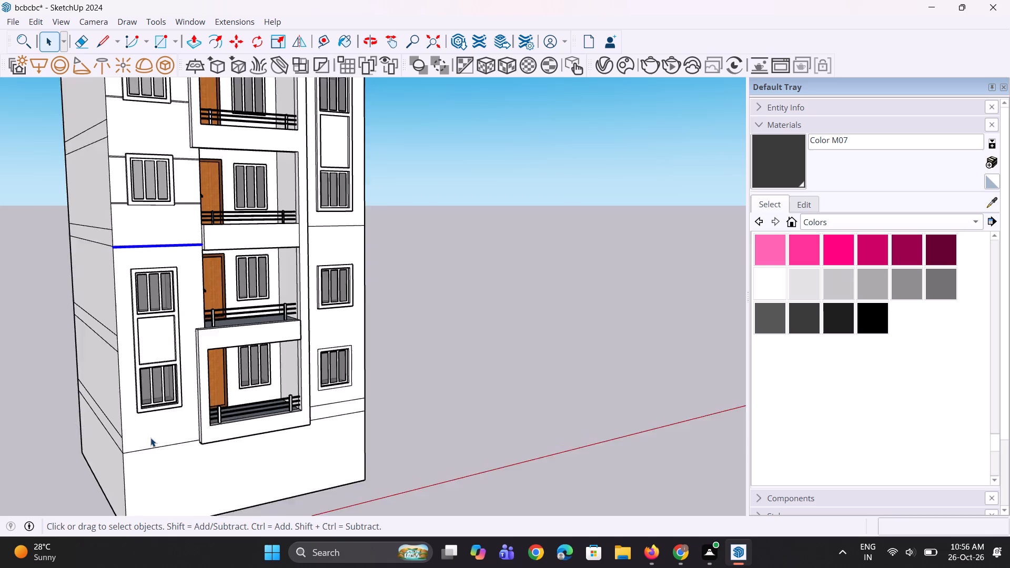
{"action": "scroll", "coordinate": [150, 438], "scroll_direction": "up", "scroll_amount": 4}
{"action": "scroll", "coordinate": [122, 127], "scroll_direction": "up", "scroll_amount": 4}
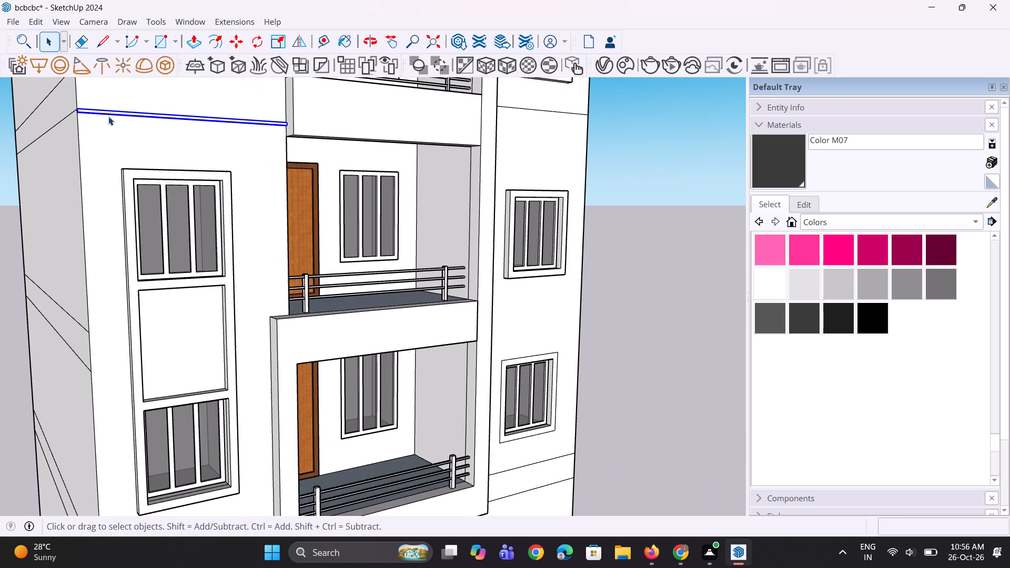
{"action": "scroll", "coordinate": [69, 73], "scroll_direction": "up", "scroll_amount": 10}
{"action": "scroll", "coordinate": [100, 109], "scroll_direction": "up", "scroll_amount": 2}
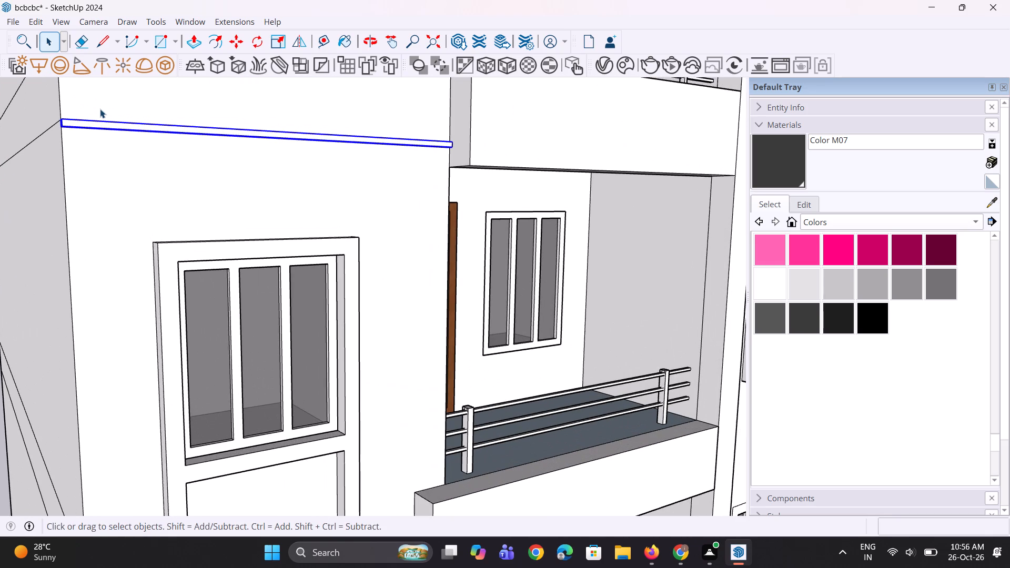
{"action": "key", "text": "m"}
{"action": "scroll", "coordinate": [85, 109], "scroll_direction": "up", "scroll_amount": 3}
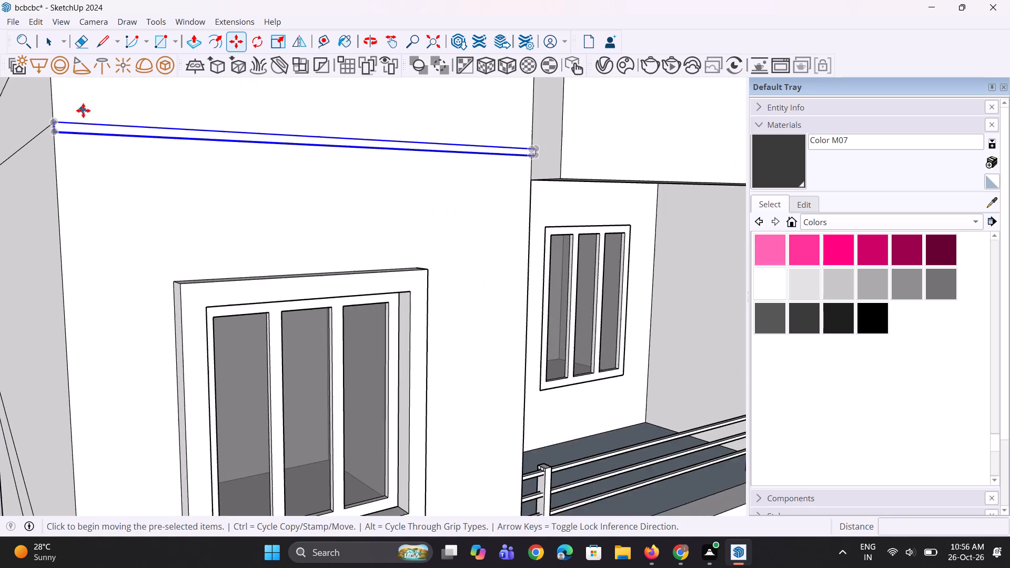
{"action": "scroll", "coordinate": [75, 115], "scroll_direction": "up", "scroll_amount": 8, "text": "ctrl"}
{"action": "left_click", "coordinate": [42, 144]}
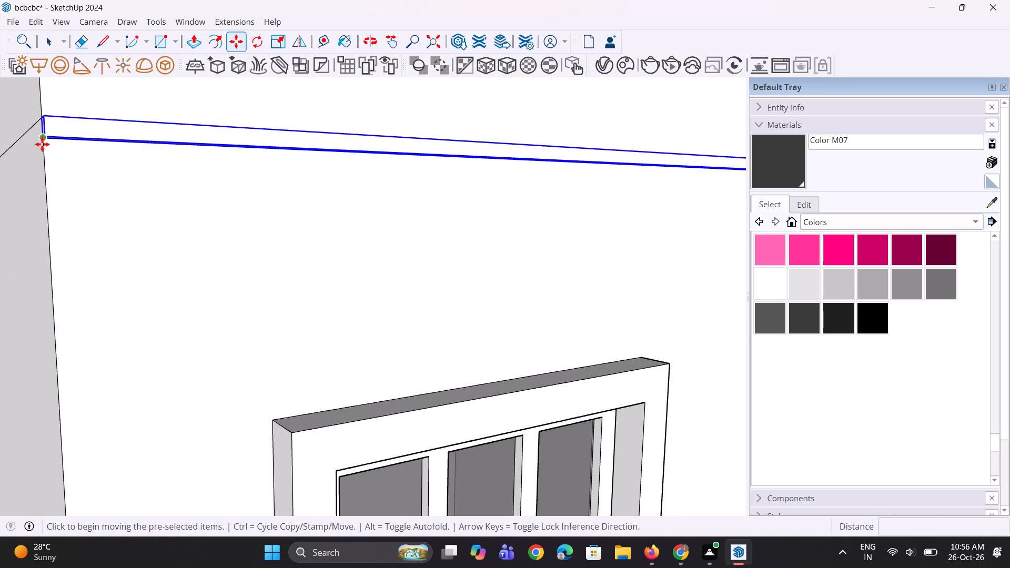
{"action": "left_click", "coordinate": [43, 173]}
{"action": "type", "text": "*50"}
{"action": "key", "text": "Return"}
Examine the horizontal slats across the left bay and its window frames from several angles.
{"action": "scroll", "coordinate": [91, 202], "scroll_direction": "down", "scroll_amount": 5}
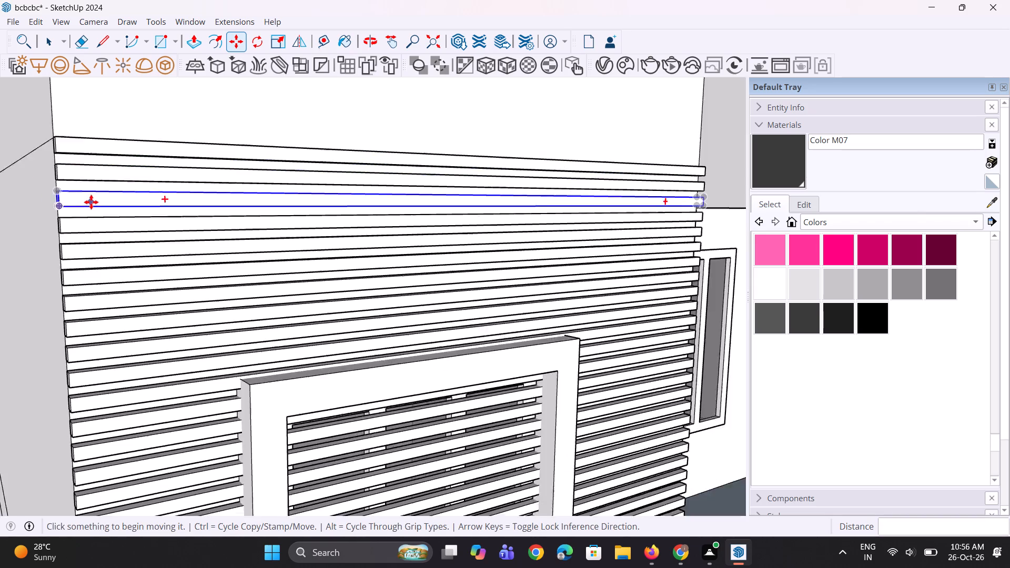
{"action": "scroll", "coordinate": [100, 197], "scroll_direction": "down", "scroll_amount": 20}
{"action": "scroll", "coordinate": [100, 197], "scroll_direction": "down", "scroll_amount": 5}
{"action": "middle_click_drag", "start_coordinate": [133, 256], "coordinate": [123, 257]}
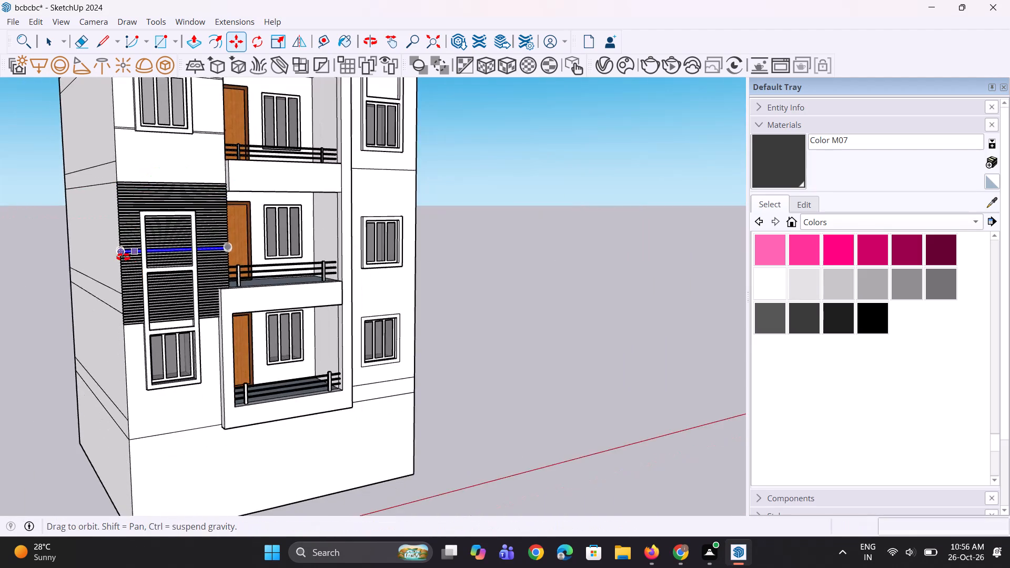
{"action": "middle_click_drag", "start_coordinate": [123, 257], "coordinate": [60, 275]}
{"action": "scroll", "coordinate": [114, 267], "scroll_direction": "up", "scroll_amount": 4}
{"action": "key", "text": "space"}
{"action": "key", "text": "space"}
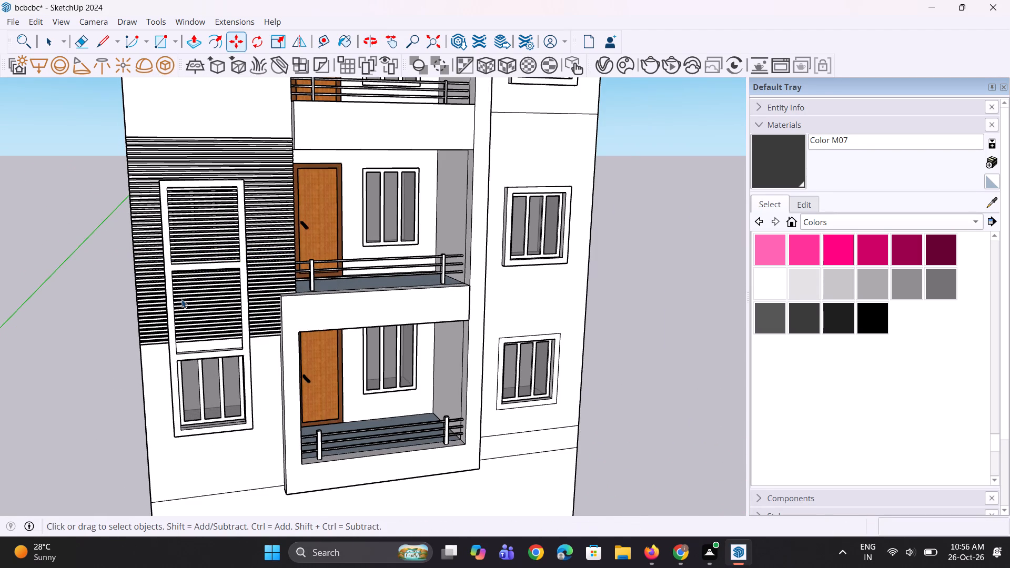
{"action": "key", "text": "space"}
{"action": "scroll", "coordinate": [348, 247], "scroll_direction": "up", "scroll_amount": 4}
{"action": "scroll", "coordinate": [280, 253], "scroll_direction": "up", "scroll_amount": 1}
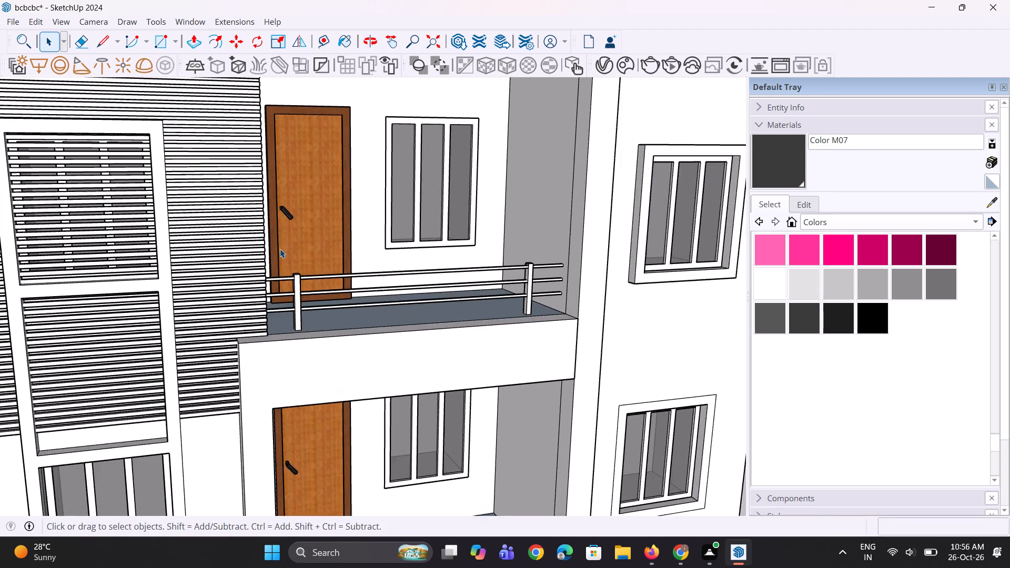
{"action": "scroll", "coordinate": [281, 246], "scroll_direction": "down", "scroll_amount": 9}
{"action": "middle_click_drag", "start_coordinate": [275, 286], "coordinate": [240, 232]}
{"action": "scroll", "coordinate": [274, 286], "scroll_direction": "up", "scroll_amount": 1}
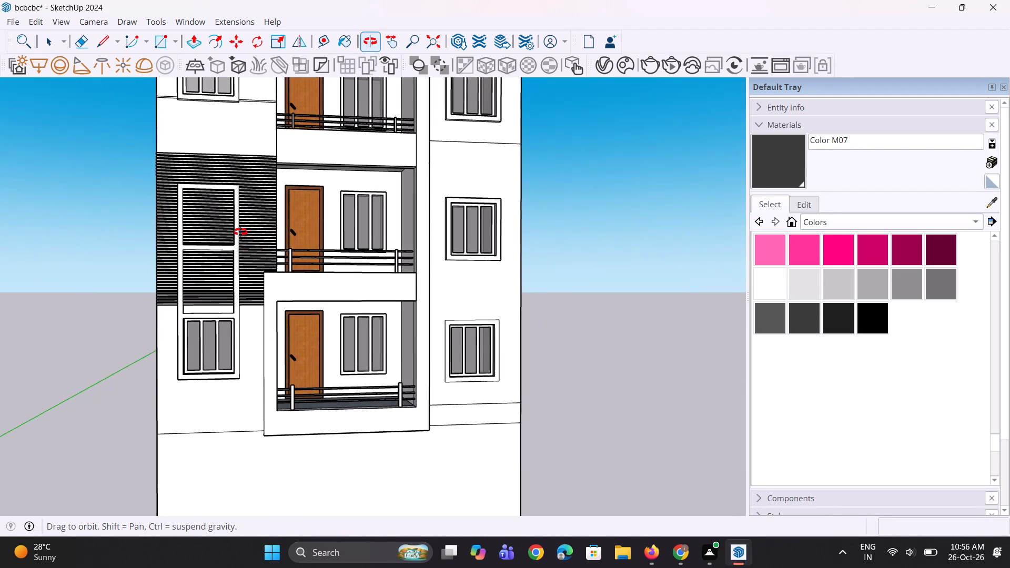
{"action": "middle_click_drag", "start_coordinate": [240, 232], "coordinate": [229, 247]}
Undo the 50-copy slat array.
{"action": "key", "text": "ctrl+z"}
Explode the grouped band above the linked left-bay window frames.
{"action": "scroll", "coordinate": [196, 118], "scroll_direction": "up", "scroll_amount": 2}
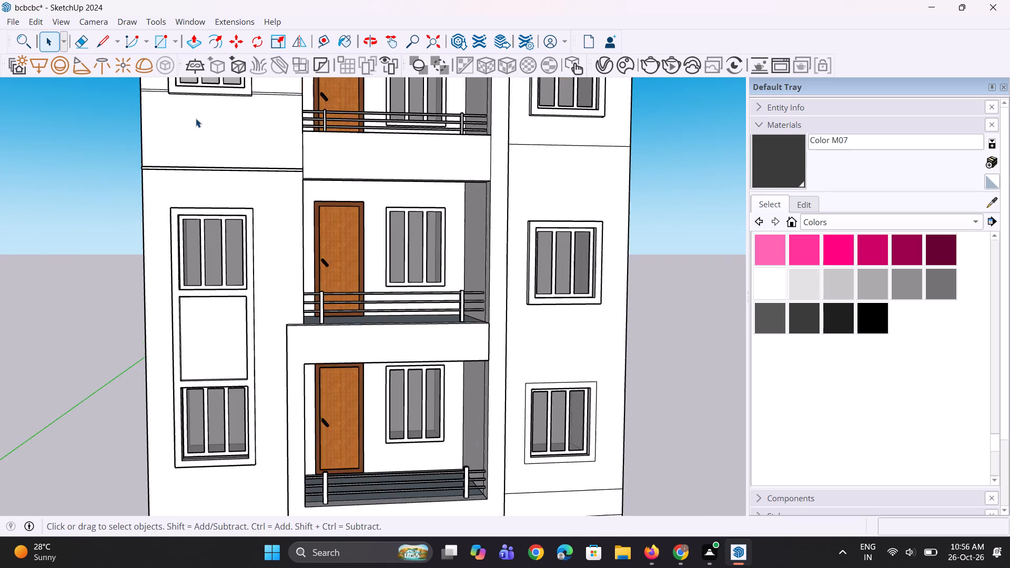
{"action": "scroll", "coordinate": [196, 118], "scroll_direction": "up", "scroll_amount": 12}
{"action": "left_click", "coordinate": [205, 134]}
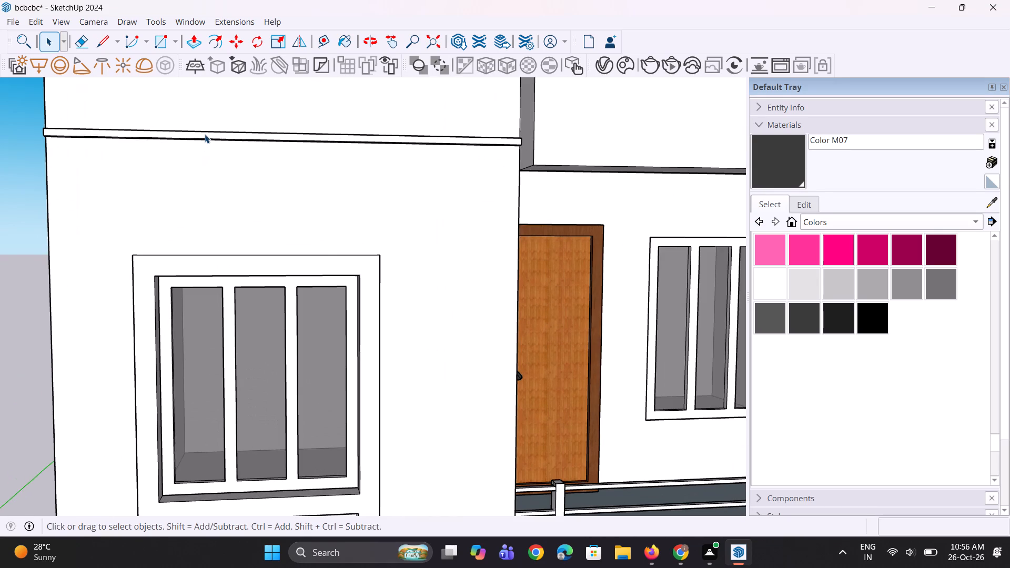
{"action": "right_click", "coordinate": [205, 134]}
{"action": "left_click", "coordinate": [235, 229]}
Push/Pull the underside of the left-bay band downward about 2 5/16".
{"action": "scroll", "coordinate": [220, 310], "scroll_direction": "down", "scroll_amount": 5}
{"action": "middle_click_drag", "start_coordinate": [227, 222], "coordinate": [229, 201]}
{"action": "scroll", "coordinate": [227, 222], "scroll_direction": "up", "scroll_amount": 1}
{"action": "scroll", "coordinate": [210, 132], "scroll_direction": "up", "scroll_amount": 11}
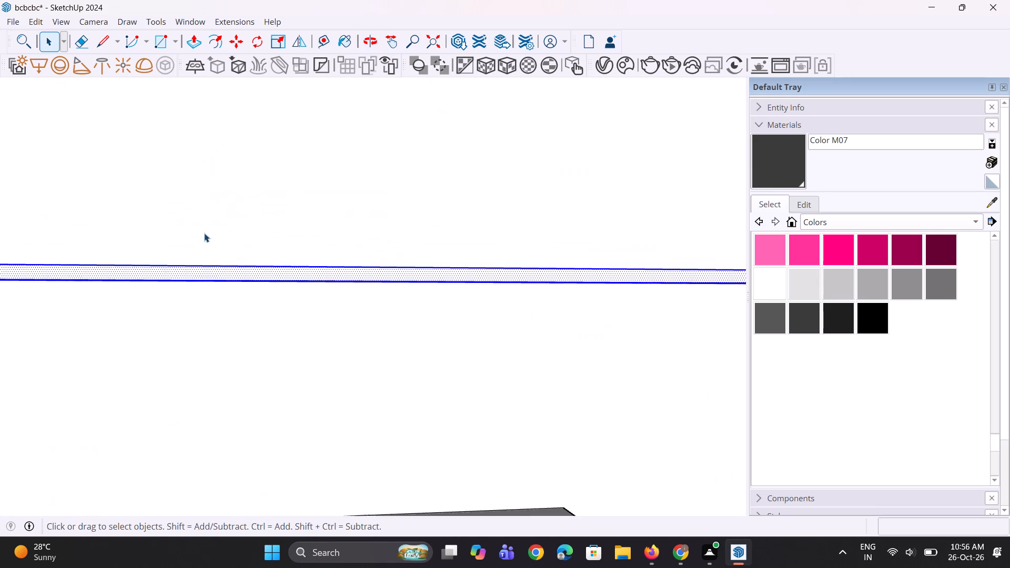
{"action": "middle_click_drag", "start_coordinate": [204, 233], "coordinate": [214, 149]}
{"action": "key", "text": "p"}
{"action": "scroll", "coordinate": [219, 150], "scroll_direction": "up", "scroll_amount": 3}
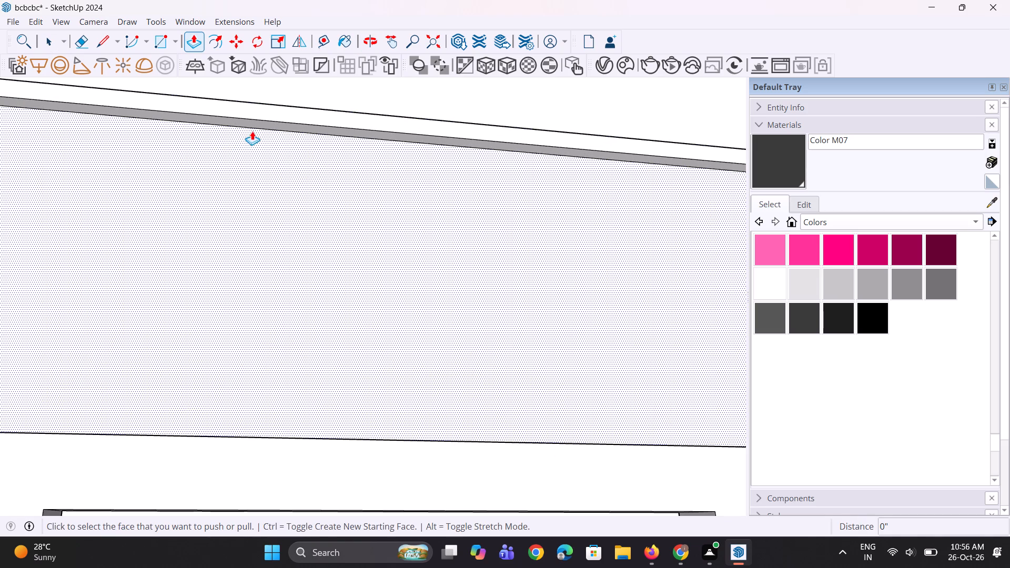
{"action": "left_click", "coordinate": [261, 126]}
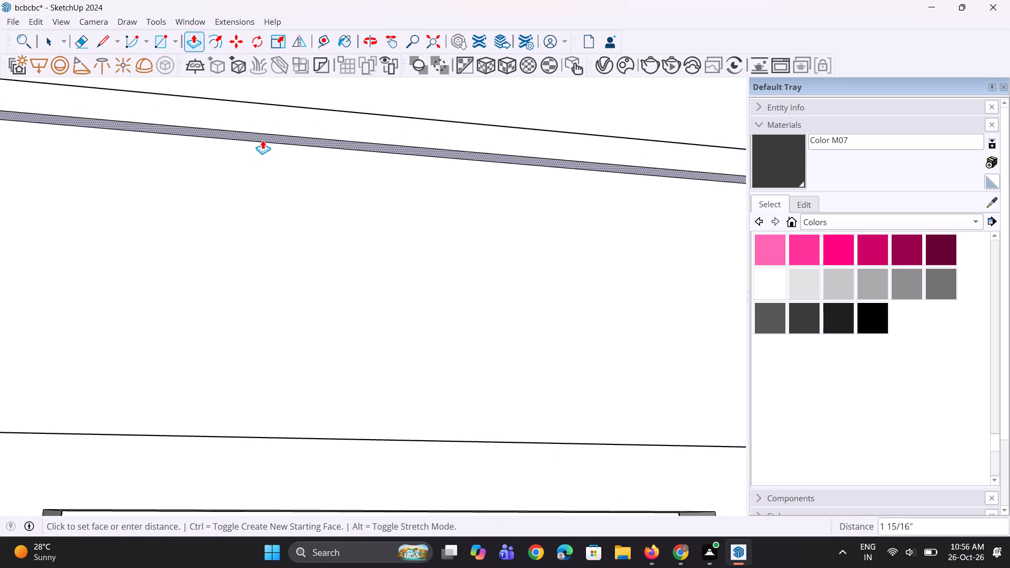
{"action": "left_click", "coordinate": [264, 142]}
Push/Pull the front face of the left-bay band outward about 1 9/16".
{"action": "scroll", "coordinate": [287, 173], "scroll_direction": "down", "scroll_amount": 5}
{"action": "middle_click_drag", "start_coordinate": [164, 134], "coordinate": [254, 253]}
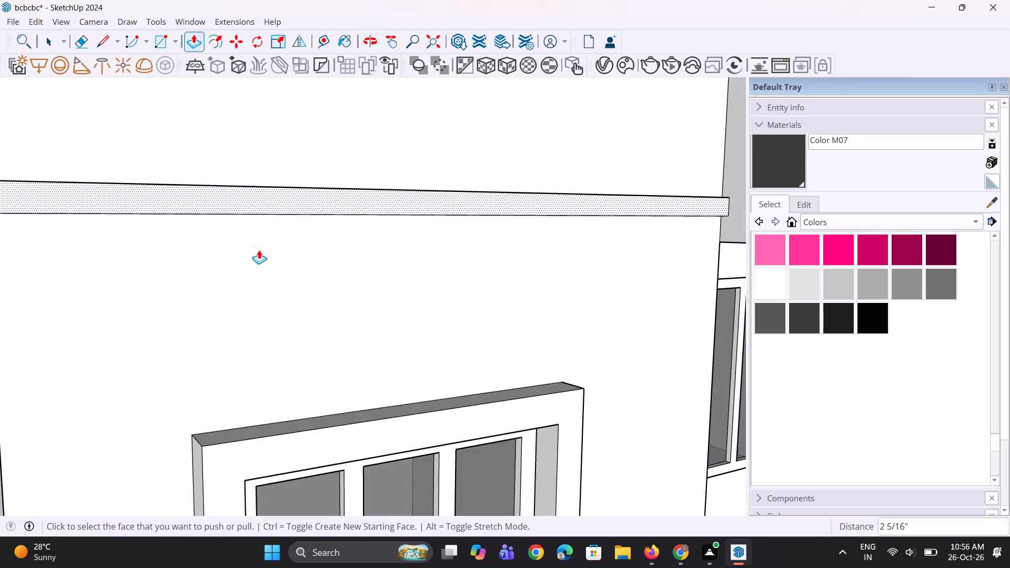
{"action": "left_click", "coordinate": [274, 204]}
{"action": "left_click", "coordinate": [277, 204]}
Push/Pull the underside of the left-bay band a further 9/16" or so downward.
{"action": "scroll", "coordinate": [329, 227], "scroll_direction": "down", "scroll_amount": 6}
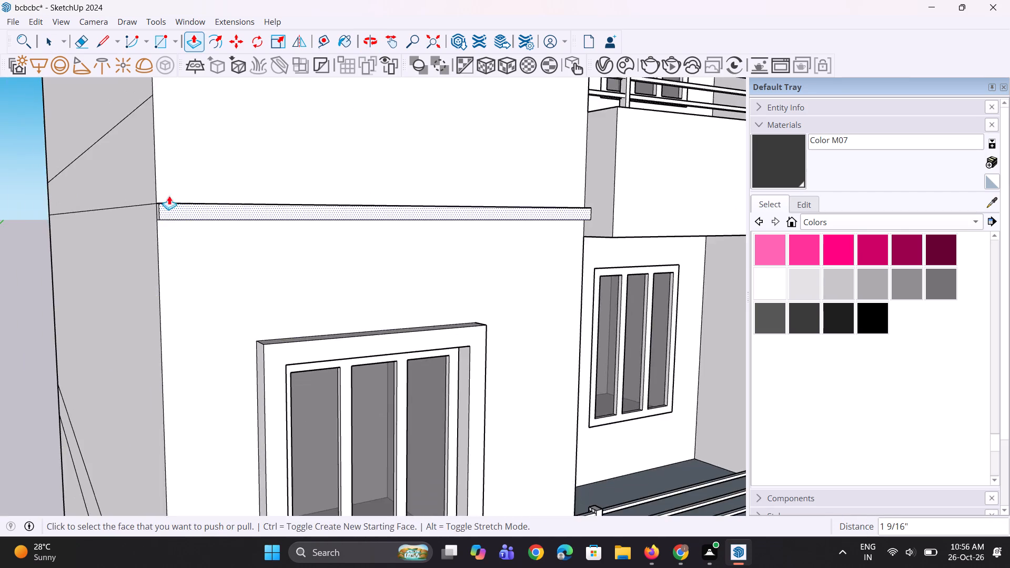
{"action": "middle_click_drag", "start_coordinate": [169, 196], "coordinate": [241, 226]}
{"action": "scroll", "coordinate": [261, 272], "scroll_direction": "up", "scroll_amount": 3}
{"action": "middle_click_drag", "start_coordinate": [261, 253], "coordinate": [252, 136]}
{"action": "scroll", "coordinate": [252, 173], "scroll_direction": "up", "scroll_amount": 1}
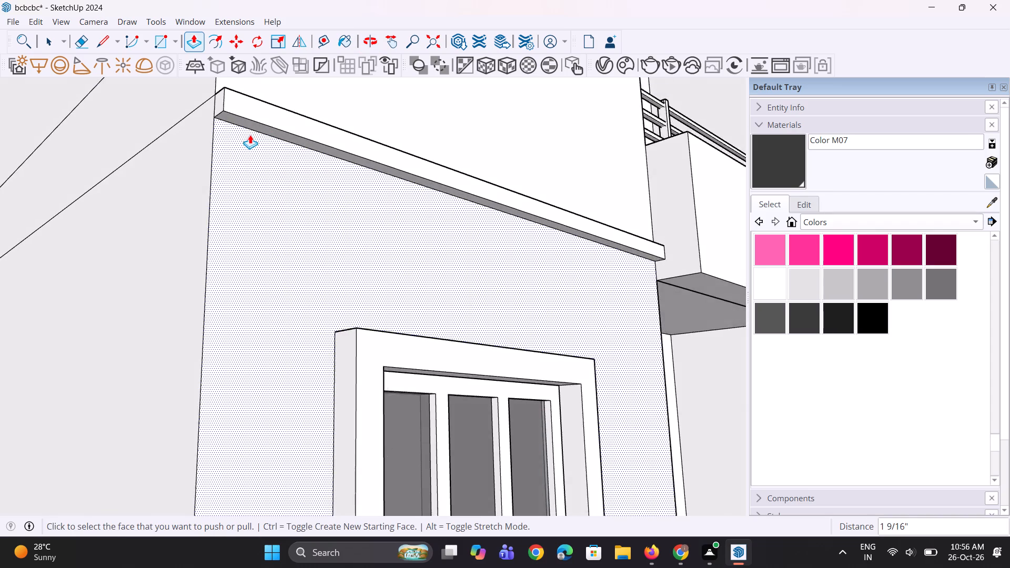
{"action": "scroll", "coordinate": [250, 135], "scroll_direction": "up", "scroll_amount": 4}
{"action": "left_click", "coordinate": [252, 123]}
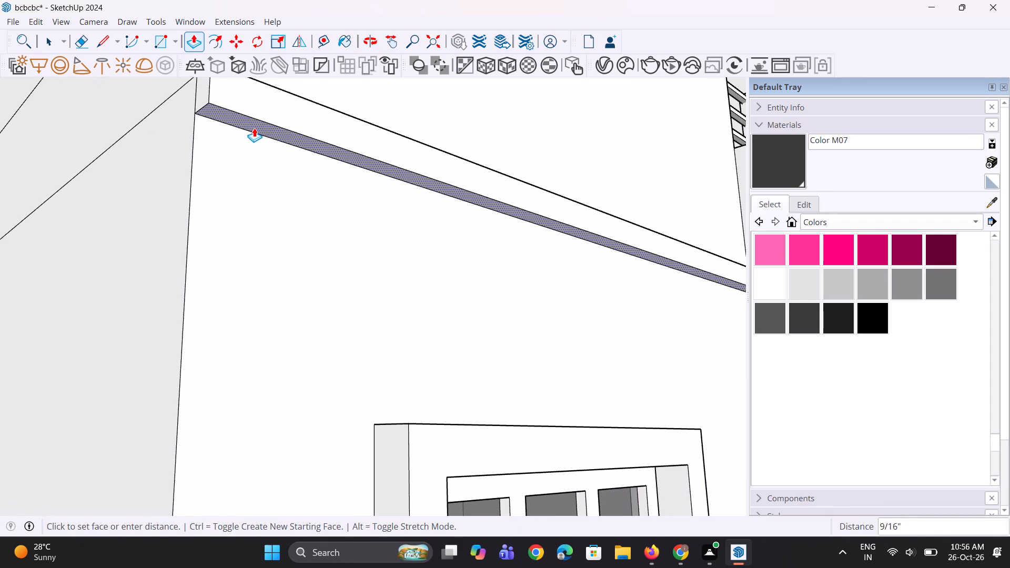
{"action": "left_click", "coordinate": [254, 128]}
Select the front, underside, end and top faces of the left-bay band and make them a group.
{"action": "middle_click_drag", "start_coordinate": [275, 132], "coordinate": [270, 184]}
{"action": "key", "text": "space"}
{"action": "scroll", "coordinate": [249, 155], "scroll_direction": "up", "scroll_amount": 1}
{"action": "key", "text": "space"}
{"action": "left_click", "coordinate": [242, 142]}
{"action": "scroll", "coordinate": [230, 162], "scroll_direction": "up", "scroll_amount": 4}
{"action": "left_click", "coordinate": [235, 159]}
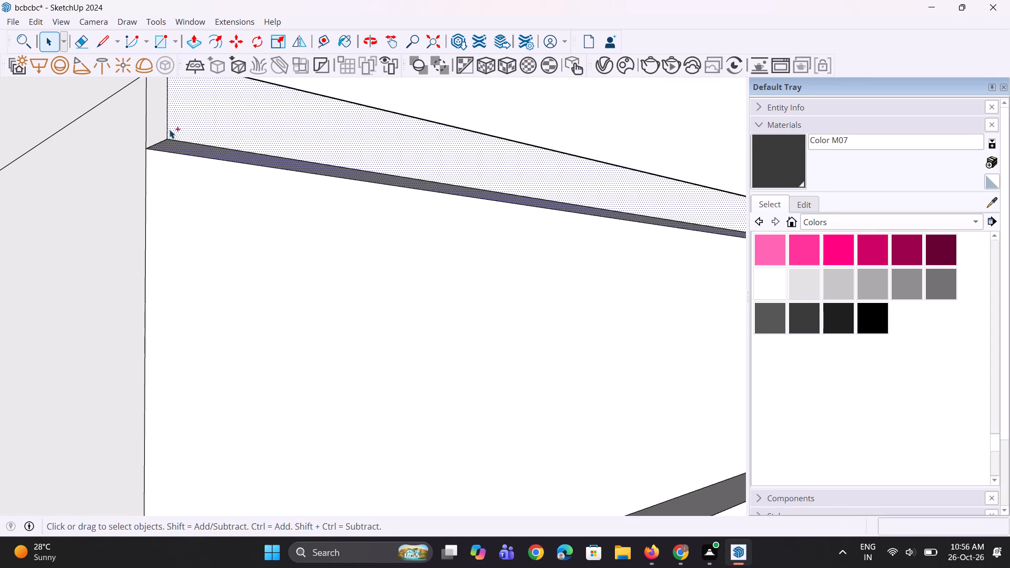
{"action": "left_click", "coordinate": [163, 129], "text": "ctrl"}
{"action": "scroll", "coordinate": [199, 171], "scroll_direction": "down", "scroll_amount": 5}
{"action": "middle_click_drag", "start_coordinate": [250, 106], "coordinate": [207, 252]}
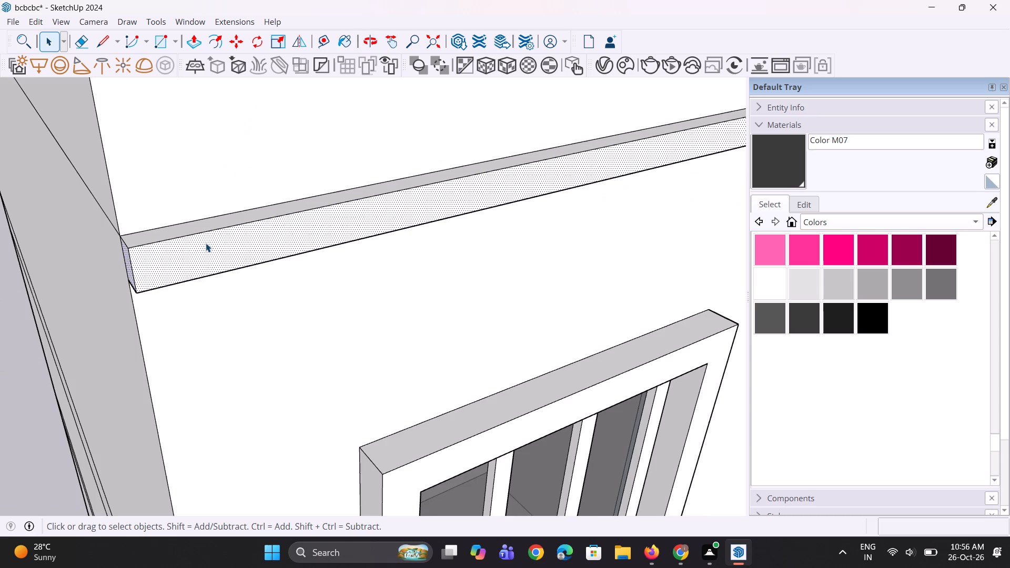
{"action": "scroll", "coordinate": [212, 213], "scroll_direction": "up", "scroll_amount": 3}
{"action": "left_click", "coordinate": [214, 224], "text": "ctrl"}
{"action": "scroll", "coordinate": [145, 262], "scroll_direction": "down", "scroll_amount": 5}
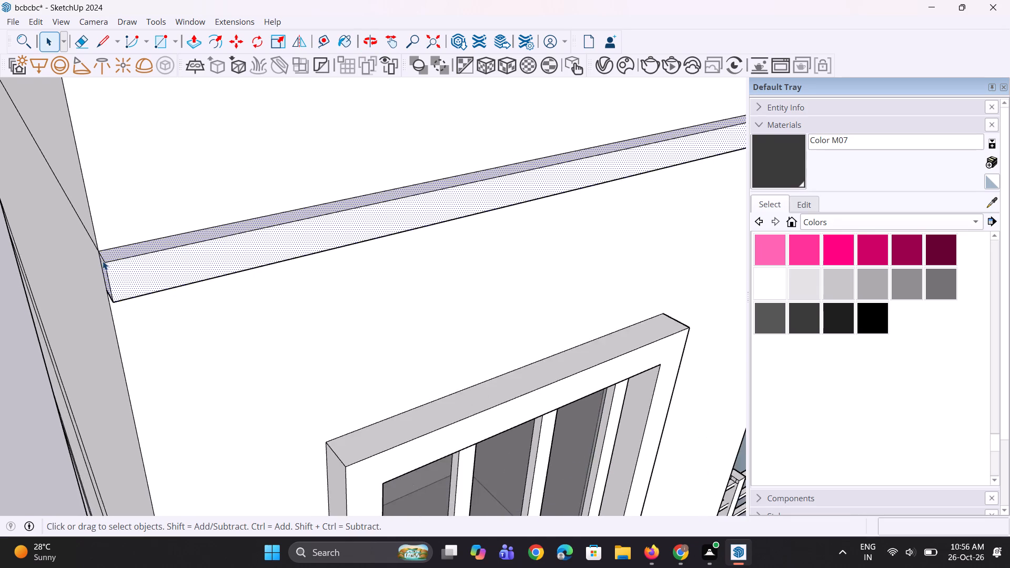
{"action": "scroll", "coordinate": [103, 261], "scroll_direction": "down", "scroll_amount": 10}
{"action": "middle_click_drag", "start_coordinate": [555, 171], "coordinate": [316, 154]}
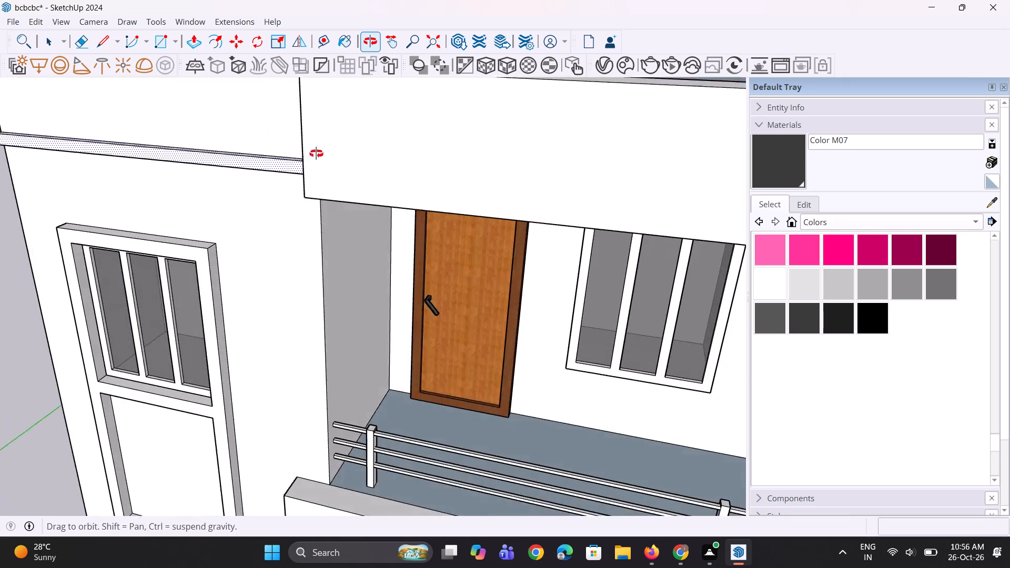
{"action": "middle_click_drag", "start_coordinate": [316, 154], "coordinate": [328, 144]}
{"action": "scroll", "coordinate": [301, 149], "scroll_direction": "up", "scroll_amount": 8}
{"action": "middle_click_drag", "start_coordinate": [337, 162], "coordinate": [437, 102]}
{"action": "right_click", "coordinate": [378, 126]}
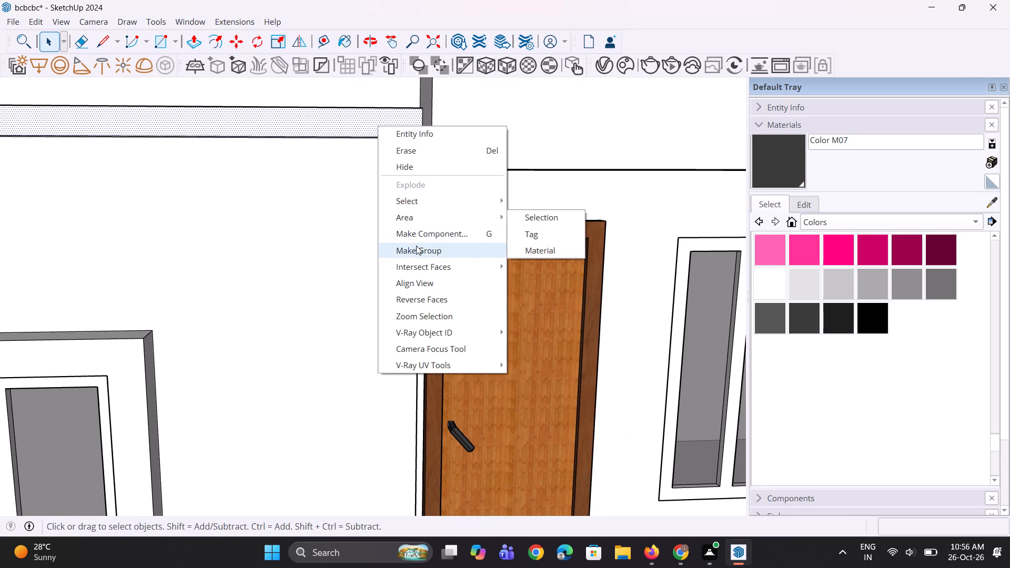
{"action": "left_click", "coordinate": [416, 246]}
Copy the band group about 8 11/16" down the left-bay wall edge and repeat the copy 80 times.
{"action": "scroll", "coordinate": [567, 187], "scroll_direction": "down", "scroll_amount": 11}
{"action": "middle_click_drag", "start_coordinate": [319, 183], "coordinate": [385, 105]}
{"action": "scroll", "coordinate": [344, 130], "scroll_direction": "up", "scroll_amount": 5}
{"action": "key", "text": "m"}
{"action": "scroll", "coordinate": [302, 148], "scroll_direction": "up", "scroll_amount": 7}
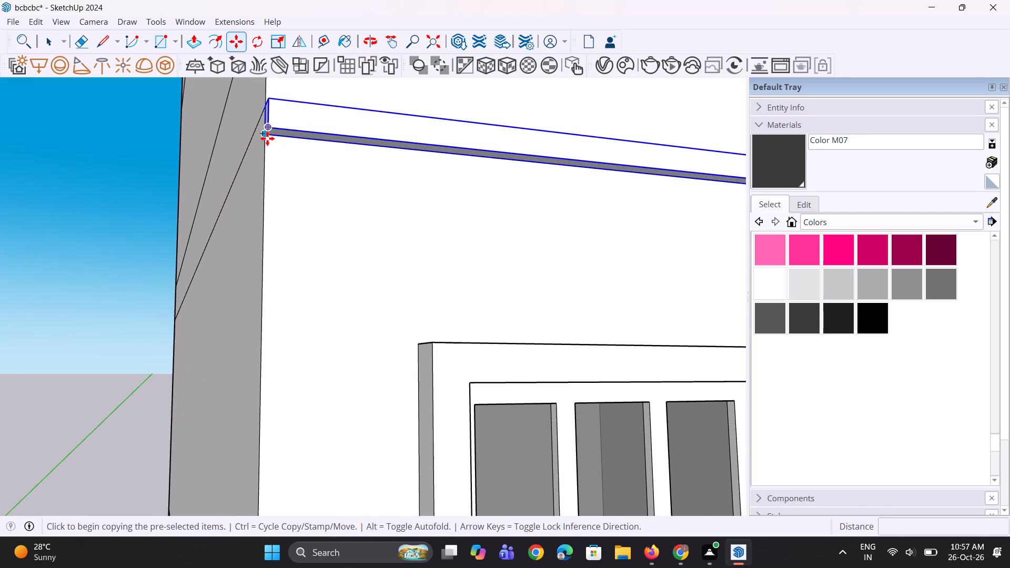
{"action": "left_click", "coordinate": [267, 138]}
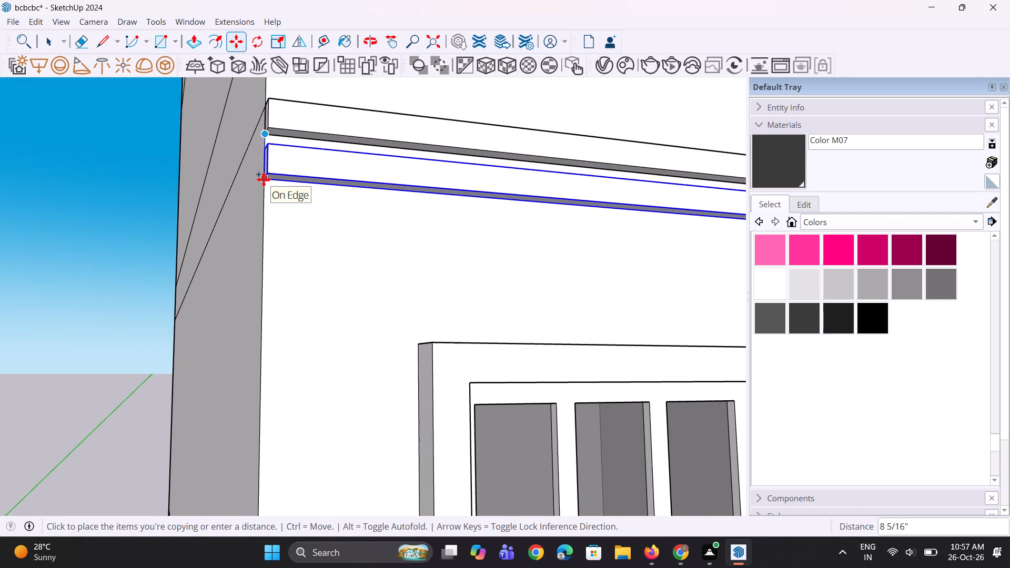
{"action": "left_click", "coordinate": [264, 181]}
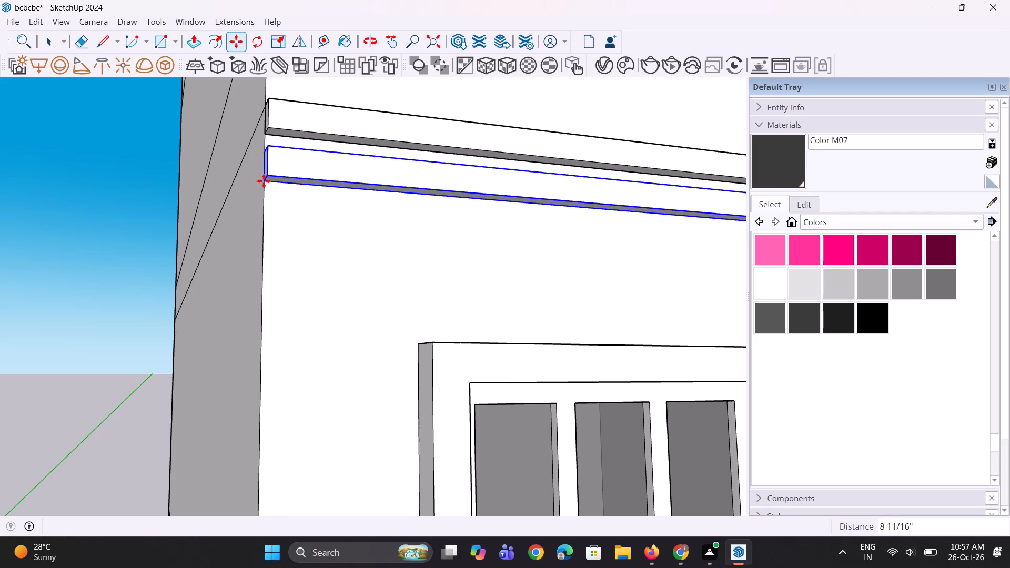
{"action": "type", "text": "*80"}
{"action": "key", "text": "Return"}
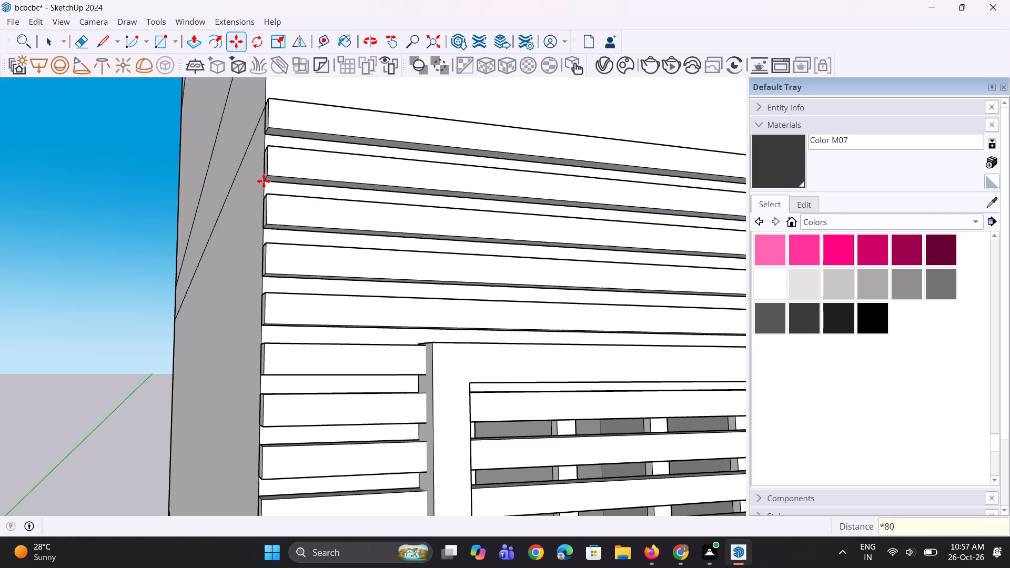
Delete the surplus copied bands on the lower part of the left bay and below the building base.
{"action": "scroll", "coordinate": [282, 180], "scroll_direction": "down", "scroll_amount": 20}
{"action": "scroll", "coordinate": [282, 180], "scroll_direction": "down", "scroll_amount": 7}
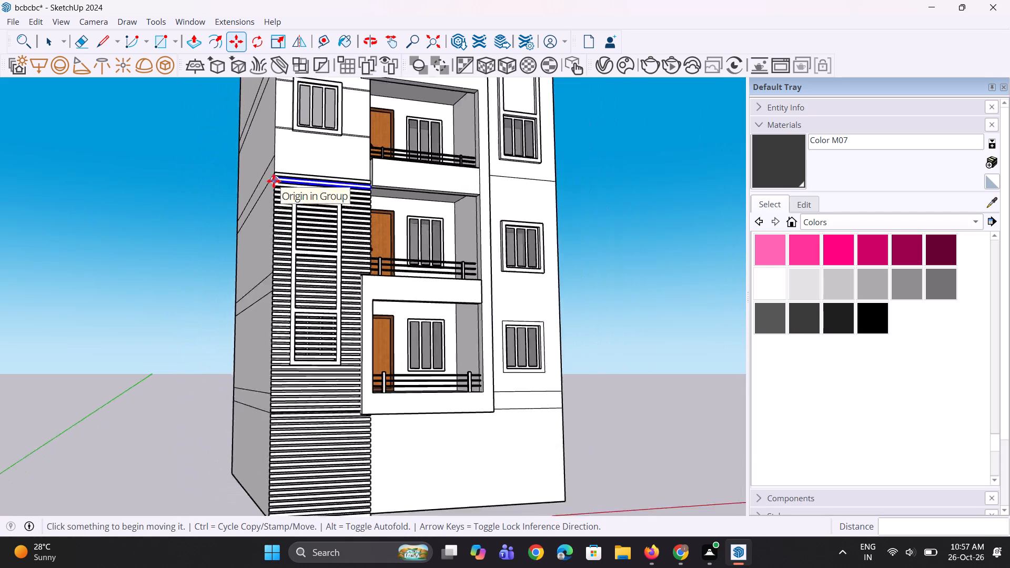
{"action": "scroll", "coordinate": [274, 181], "scroll_direction": "down", "scroll_amount": 2}
{"action": "scroll", "coordinate": [296, 314], "scroll_direction": "up", "scroll_amount": 8}
{"action": "middle_click_drag", "start_coordinate": [307, 333], "coordinate": [295, 333]}
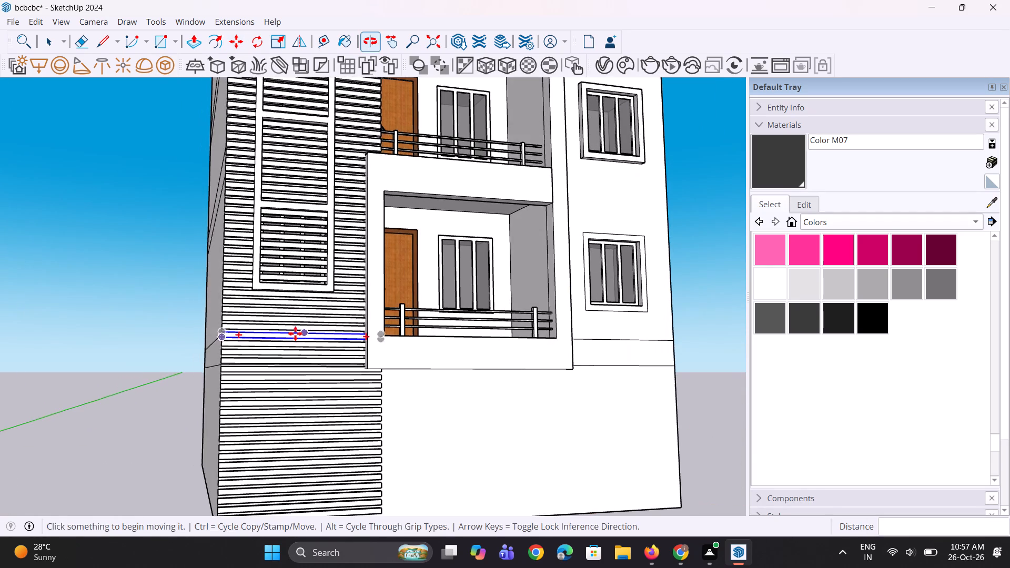
{"action": "scroll", "coordinate": [317, 285], "scroll_direction": "down", "scroll_amount": 5}
{"action": "middle_click_drag", "start_coordinate": [277, 393], "coordinate": [346, 380]}
{"action": "scroll", "coordinate": [334, 377], "scroll_direction": "up", "scroll_amount": 6}
{"action": "key", "text": "space"}
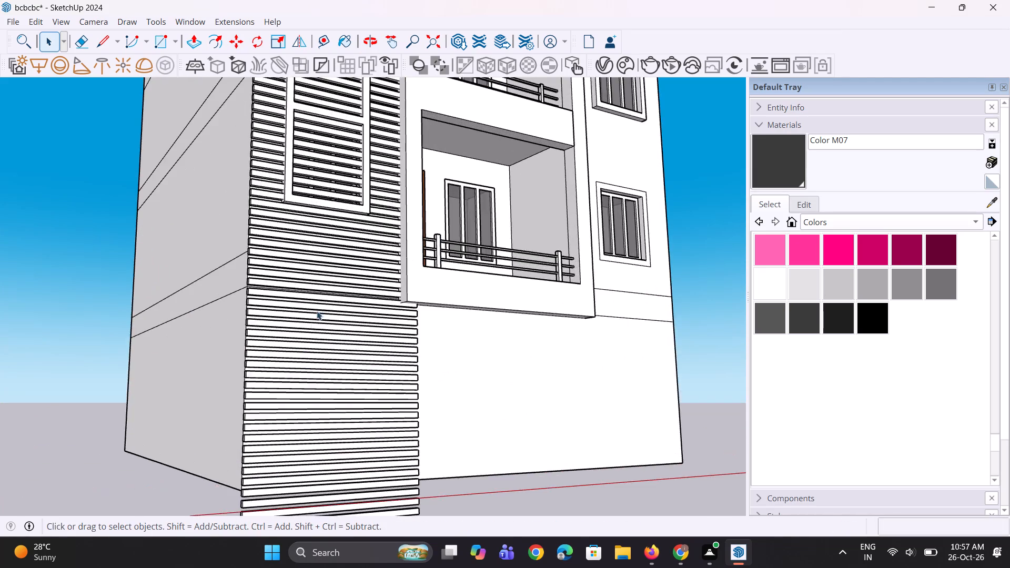
{"action": "scroll", "coordinate": [320, 303], "scroll_direction": "down", "scroll_amount": 5}
{"action": "scroll", "coordinate": [301, 343], "scroll_direction": "down", "scroll_amount": 5}
{"action": "middle_click_drag", "start_coordinate": [300, 382], "coordinate": [255, 453]}
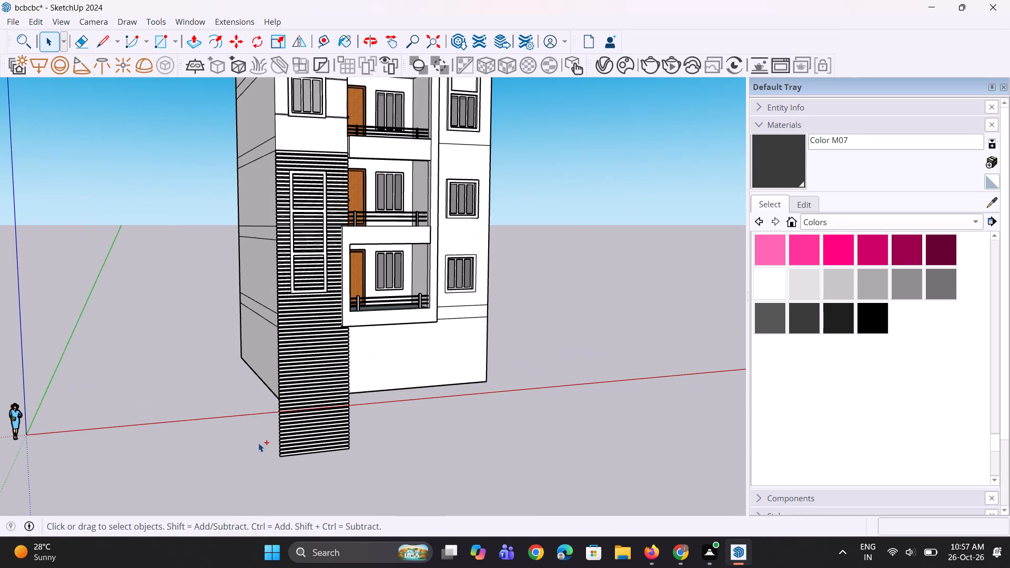
{"action": "scroll", "coordinate": [287, 511], "scroll_direction": "up", "scroll_amount": 6}
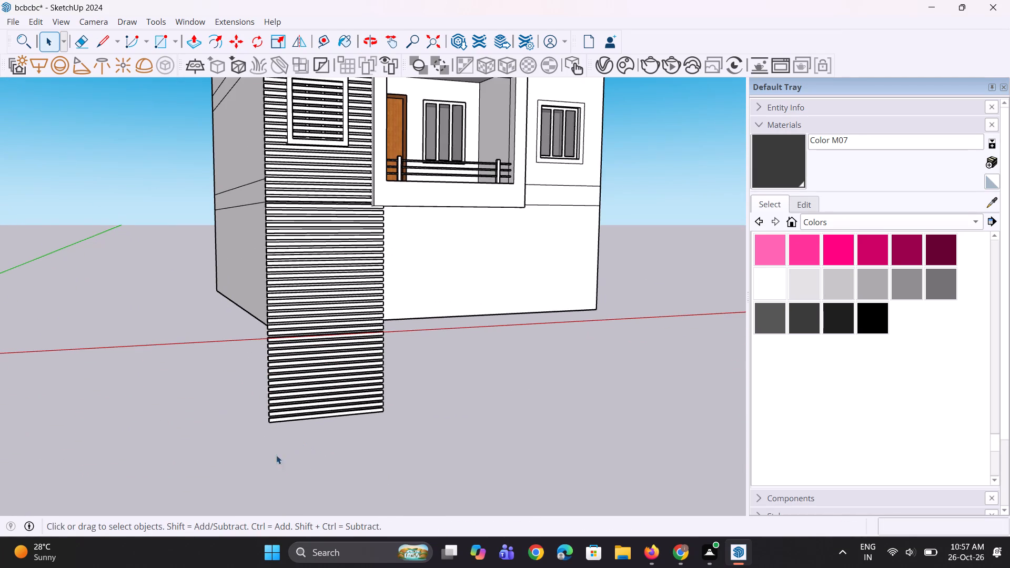
{"action": "left_click_drag", "start_coordinate": [253, 459], "coordinate": [394, 231]}
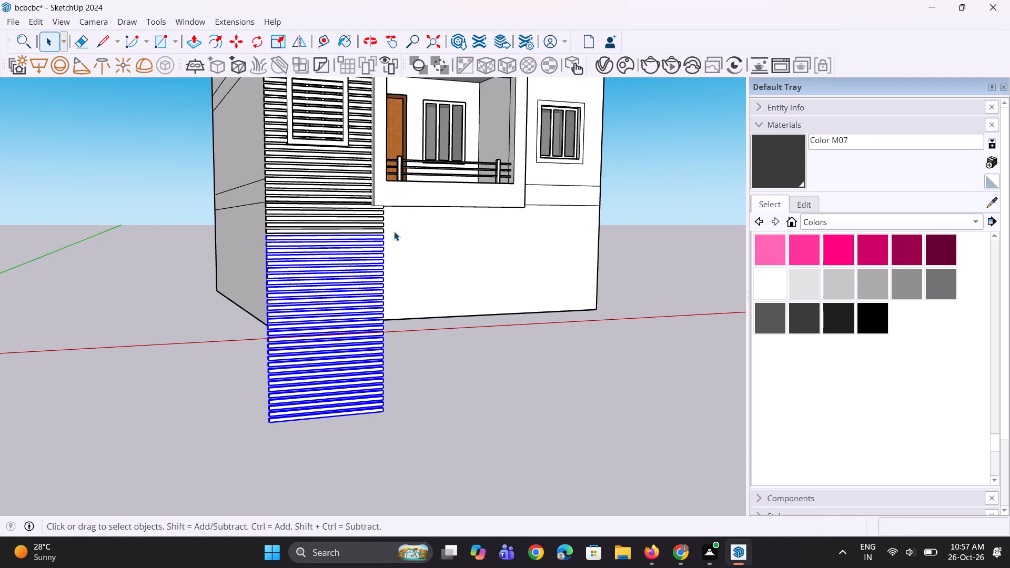
{"action": "middle_click_drag", "start_coordinate": [403, 246], "coordinate": [376, 257]}
{"action": "key", "text": "Delete"}
Delete the five remaining left-bay bands below the underside of the projecting balcony frame, one at a time.
{"action": "scroll", "coordinate": [357, 253], "scroll_direction": "up", "scroll_amount": 3}
{"action": "scroll", "coordinate": [310, 239], "scroll_direction": "up", "scroll_amount": 3}
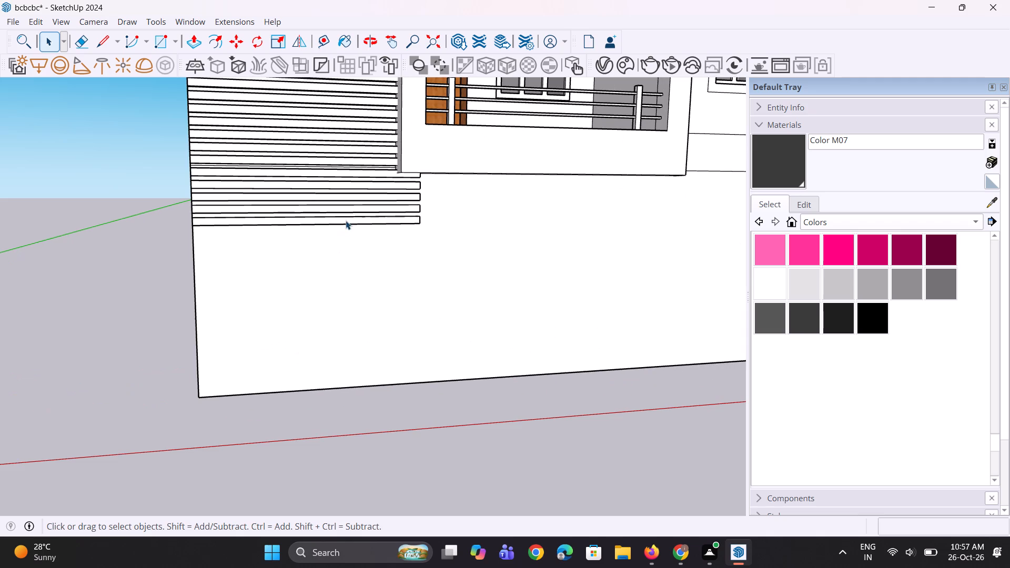
{"action": "left_click", "coordinate": [353, 218]}
{"action": "key", "text": "Delete"}
{"action": "left_click", "coordinate": [372, 212]}
{"action": "key", "text": "Delete"}
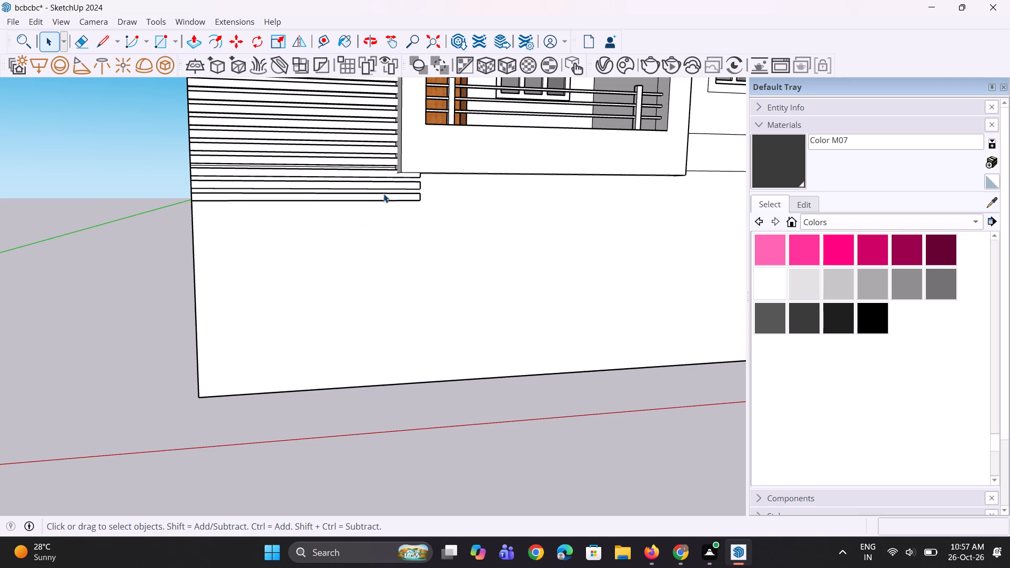
{"action": "left_click", "coordinate": [383, 193]}
{"action": "key", "text": "Delete"}
{"action": "left_click", "coordinate": [388, 181]}
{"action": "key", "text": "Delete"}
{"action": "left_click", "coordinate": [389, 174]}
{"action": "key", "text": "Delete"}
Examine where the bands end at the left bay's base and how they cross the linked window frames.
{"action": "middle_click_drag", "start_coordinate": [362, 193], "coordinate": [348, 195]}
{"action": "scroll", "coordinate": [391, 290], "scroll_direction": "down", "scroll_amount": 5}
{"action": "middle_click_drag", "start_coordinate": [328, 263], "coordinate": [454, 239]}
{"action": "scroll", "coordinate": [361, 210], "scroll_direction": "up", "scroll_amount": 2}
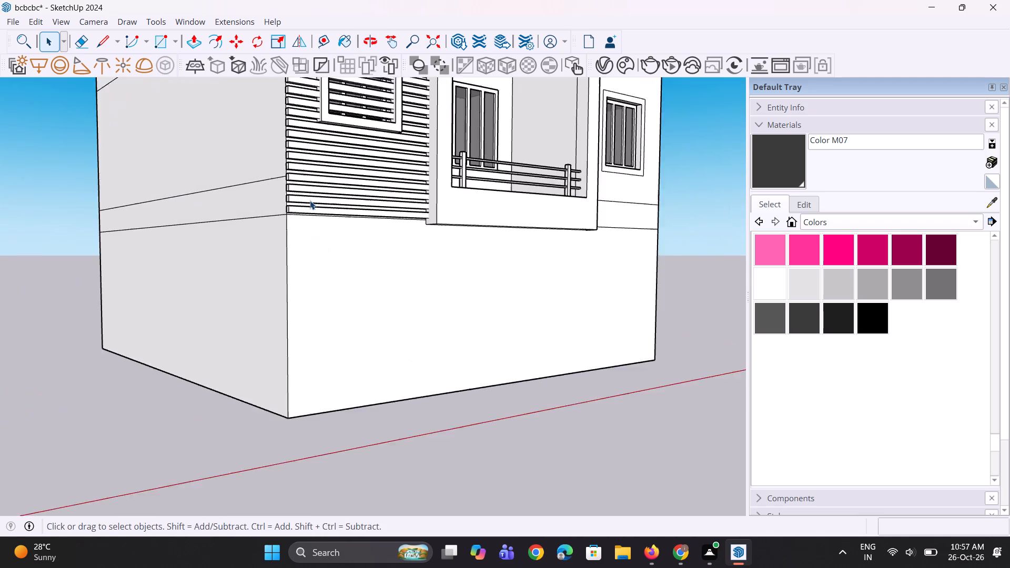
{"action": "scroll", "coordinate": [310, 200], "scroll_direction": "up", "scroll_amount": 6}
{"action": "middle_click_drag", "start_coordinate": [341, 225], "coordinate": [348, 324]}
{"action": "scroll", "coordinate": [348, 324], "scroll_direction": "up", "scroll_amount": 1}
{"action": "scroll", "coordinate": [348, 324], "scroll_direction": "down", "scroll_amount": 6}
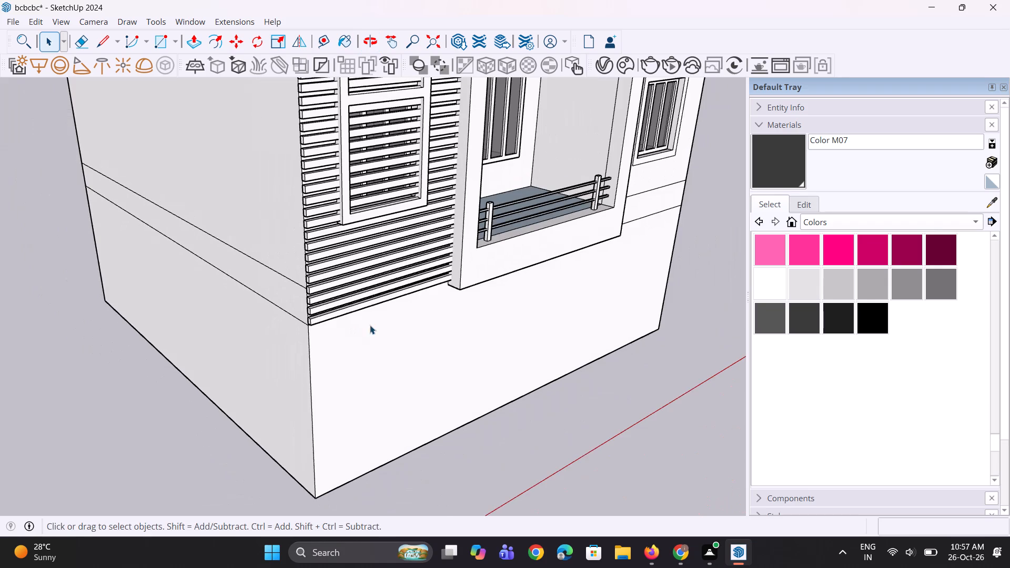
{"action": "scroll", "coordinate": [354, 133], "scroll_direction": "up", "scroll_amount": 2}
{"action": "middle_click_drag", "start_coordinate": [380, 256], "coordinate": [357, 242]}
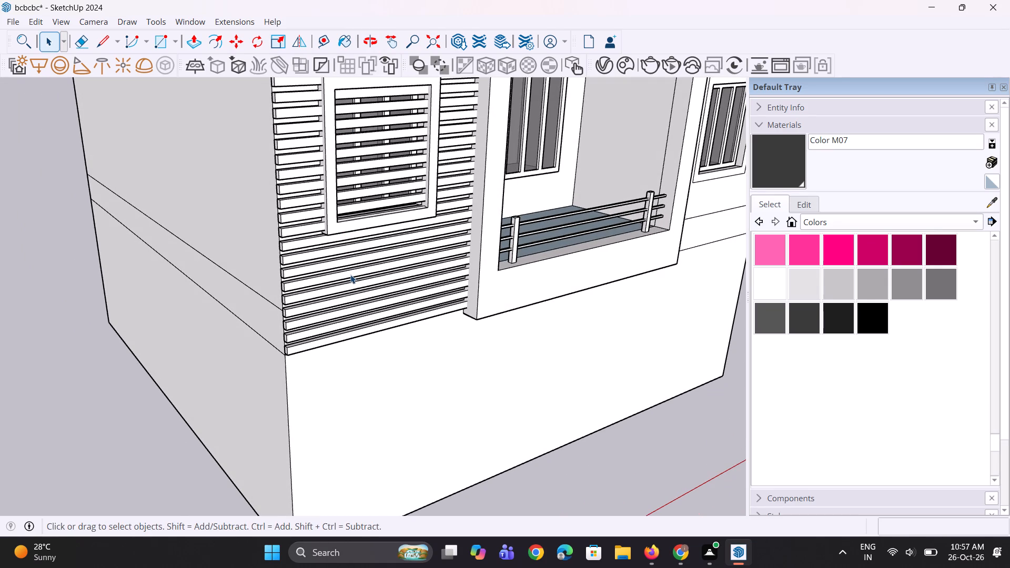
{"action": "scroll", "coordinate": [452, 248], "scroll_direction": "down", "scroll_amount": 3}
{"action": "middle_click_drag", "start_coordinate": [451, 245], "coordinate": [424, 232]}
{"action": "scroll", "coordinate": [430, 115], "scroll_direction": "up", "scroll_amount": 3}
{"action": "scroll", "coordinate": [430, 114], "scroll_direction": "down", "scroll_amount": 1}
{"action": "scroll", "coordinate": [443, 120], "scroll_direction": "up", "scroll_amount": 3}
{"action": "middle_click_drag", "start_coordinate": [451, 139], "coordinate": [387, 183]}
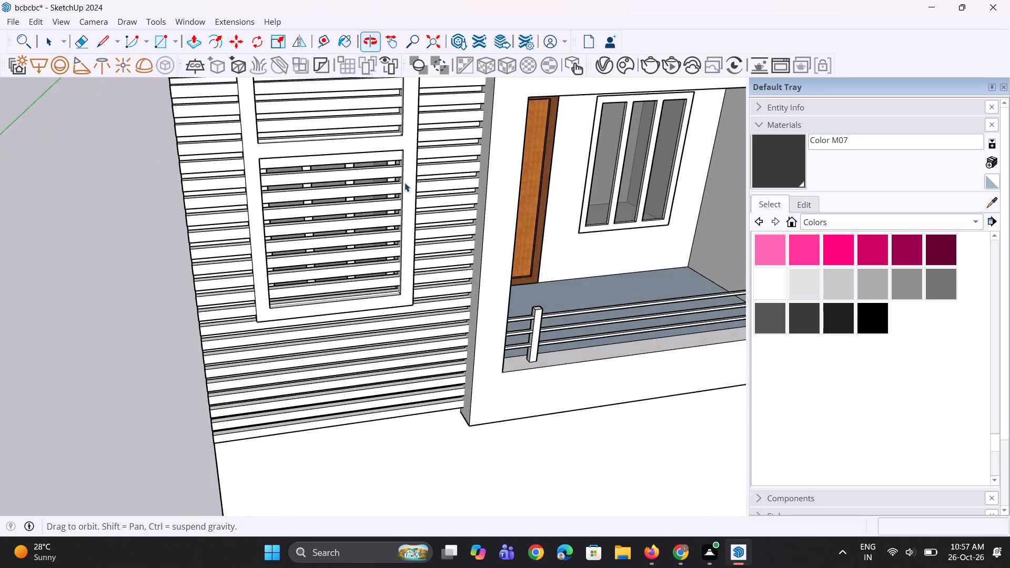
{"action": "scroll", "coordinate": [410, 176], "scroll_direction": "down", "scroll_amount": 4}
{"action": "middle_click_drag", "start_coordinate": [410, 176], "coordinate": [410, 205]}
{"action": "scroll", "coordinate": [412, 205], "scroll_direction": "down", "scroll_amount": 5}
{"action": "middle_click_drag", "start_coordinate": [409, 189], "coordinate": [400, 223]}
{"action": "scroll", "coordinate": [400, 223], "scroll_direction": "down", "scroll_amount": 5}
{"action": "middle_click_drag", "start_coordinate": [405, 230], "coordinate": [404, 173]}
{"action": "scroll", "coordinate": [395, 93], "scroll_direction": "up", "scroll_amount": 5}
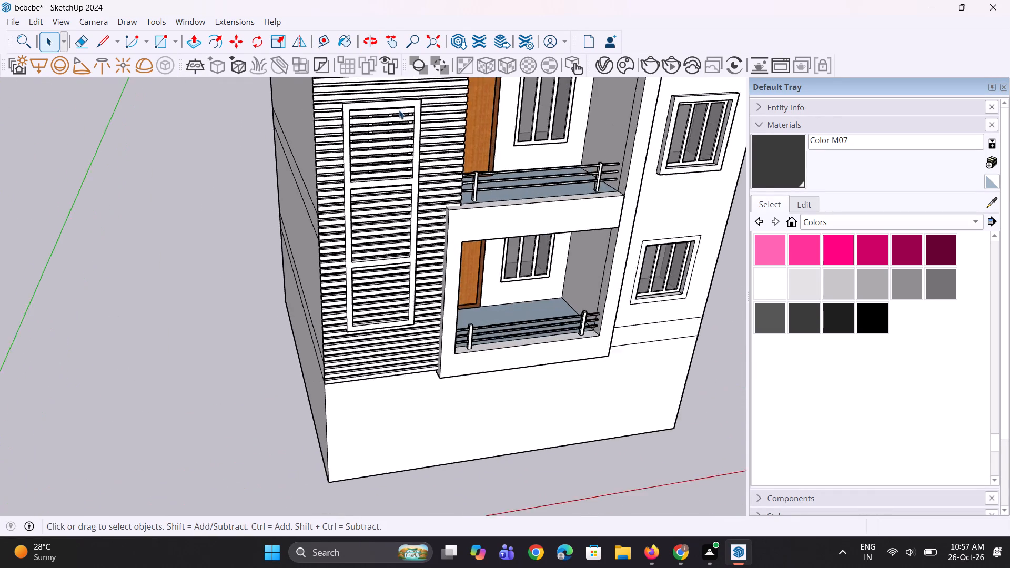
Explode the top two band groups crossing the uppermost opening of the linked left-bay window frames.
{"action": "scroll", "coordinate": [399, 110], "scroll_direction": "up", "scroll_amount": 5}
{"action": "left_click", "coordinate": [406, 110]}
{"action": "right_click", "coordinate": [407, 110]}
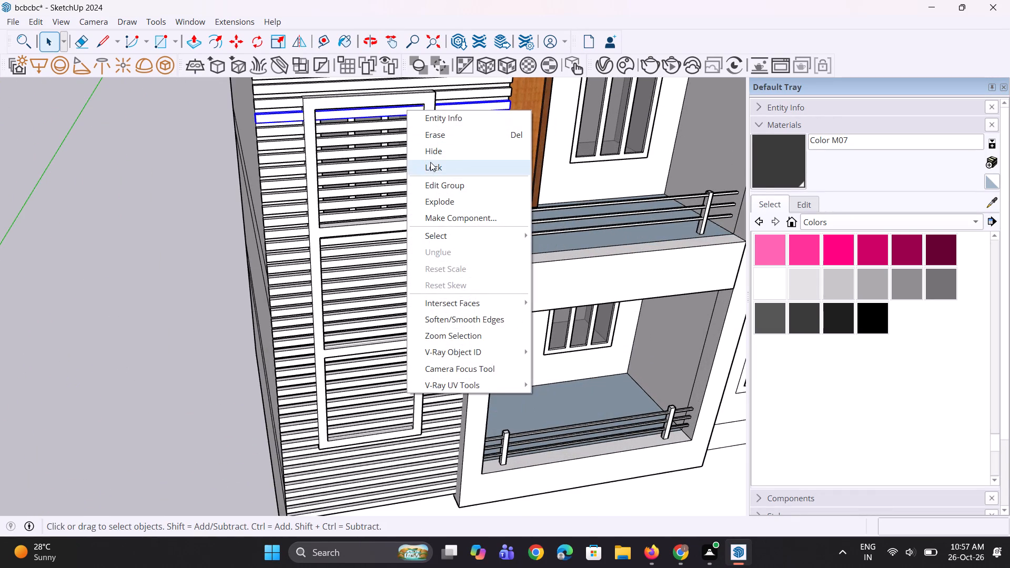
{"action": "left_click", "coordinate": [437, 199]}
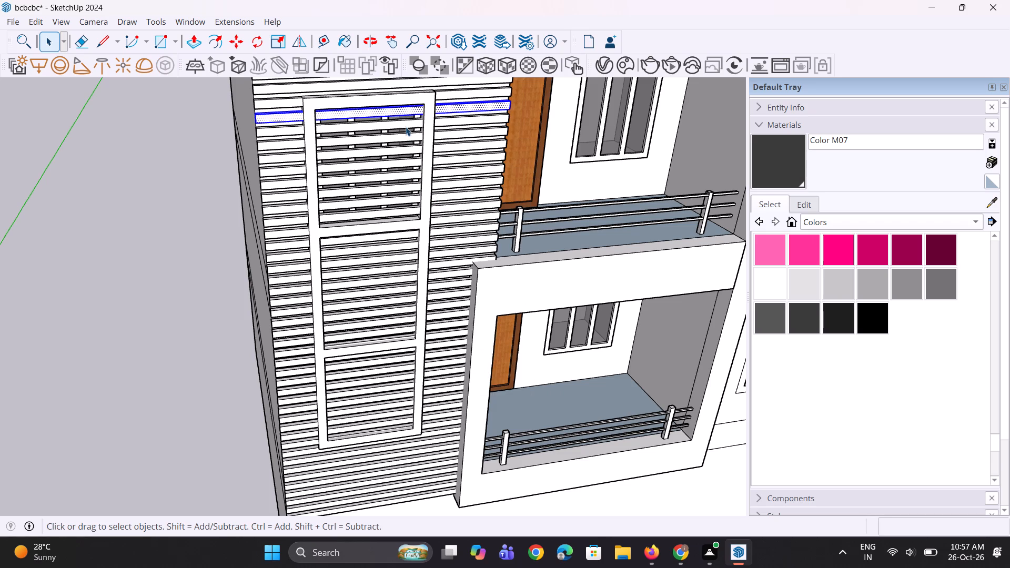
{"action": "left_click", "coordinate": [406, 127]}
{"action": "right_click", "coordinate": [406, 126]}
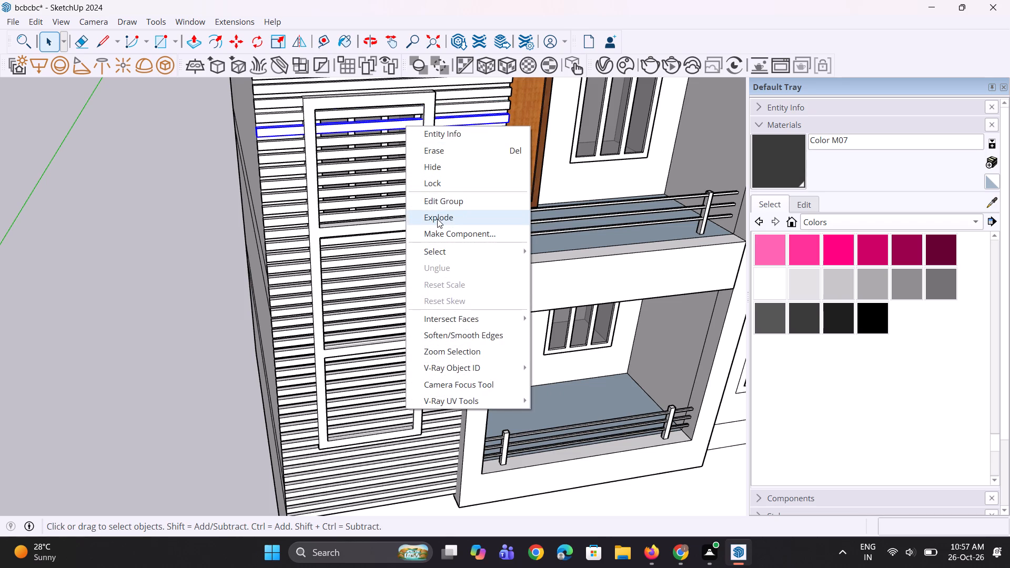
{"action": "left_click", "coordinate": [437, 219]}
Explode the third and fourth band groups crossing the uppermost opening of the linked left-bay window frames.
{"action": "scroll", "coordinate": [388, 327], "scroll_direction": "up", "scroll_amount": 1}
{"action": "scroll", "coordinate": [392, 361], "scroll_direction": "down", "scroll_amount": 5}
{"action": "middle_click_drag", "start_coordinate": [401, 326], "coordinate": [396, 305]}
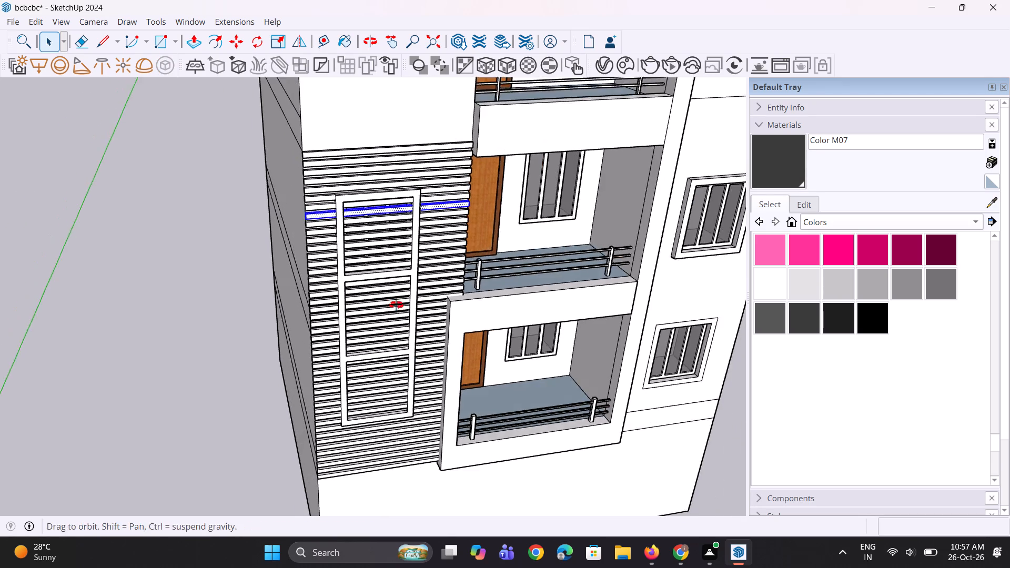
{"action": "middle_click_drag", "start_coordinate": [396, 305], "coordinate": [389, 268]}
{"action": "scroll", "coordinate": [381, 265], "scroll_direction": "down", "scroll_amount": 4}
{"action": "scroll", "coordinate": [388, 230], "scroll_direction": "up", "scroll_amount": 7}
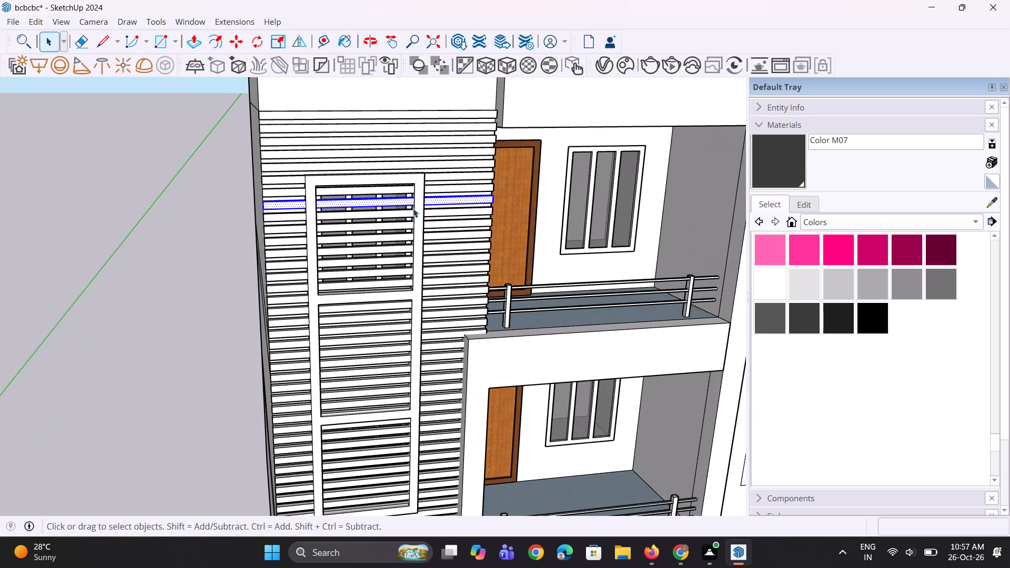
{"action": "left_click", "coordinate": [398, 220]}
{"action": "right_click", "coordinate": [398, 220]}
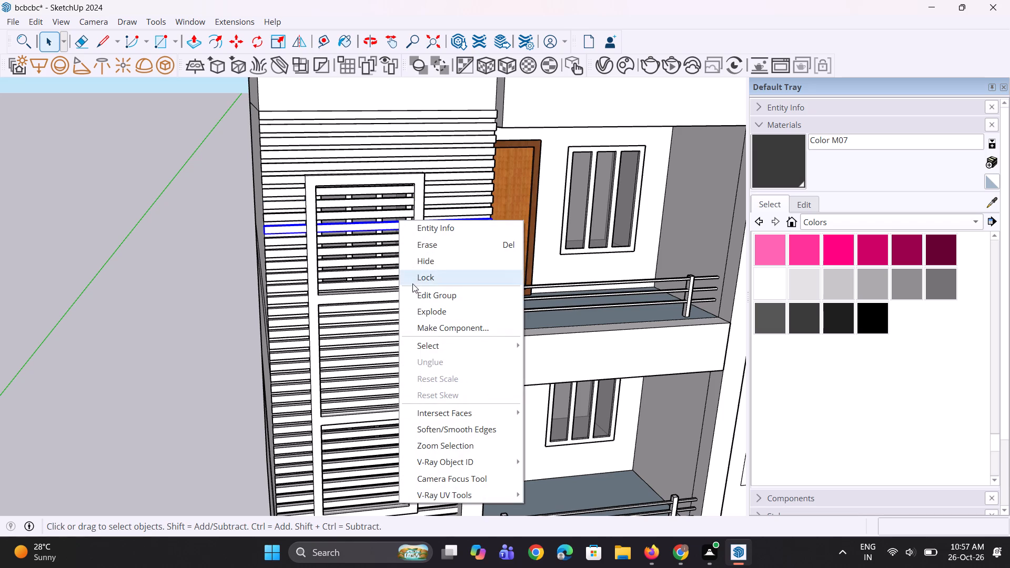
{"action": "left_click", "coordinate": [419, 313]}
{"action": "scroll", "coordinate": [386, 220], "scroll_direction": "up", "scroll_amount": 5}
{"action": "left_click", "coordinate": [390, 214]}
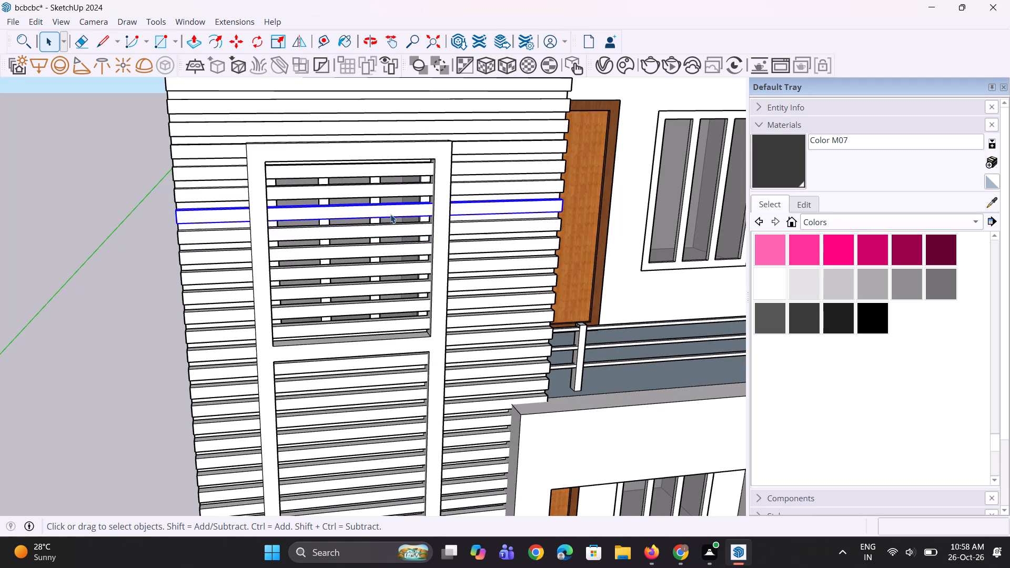
{"action": "right_click", "coordinate": [390, 214]}
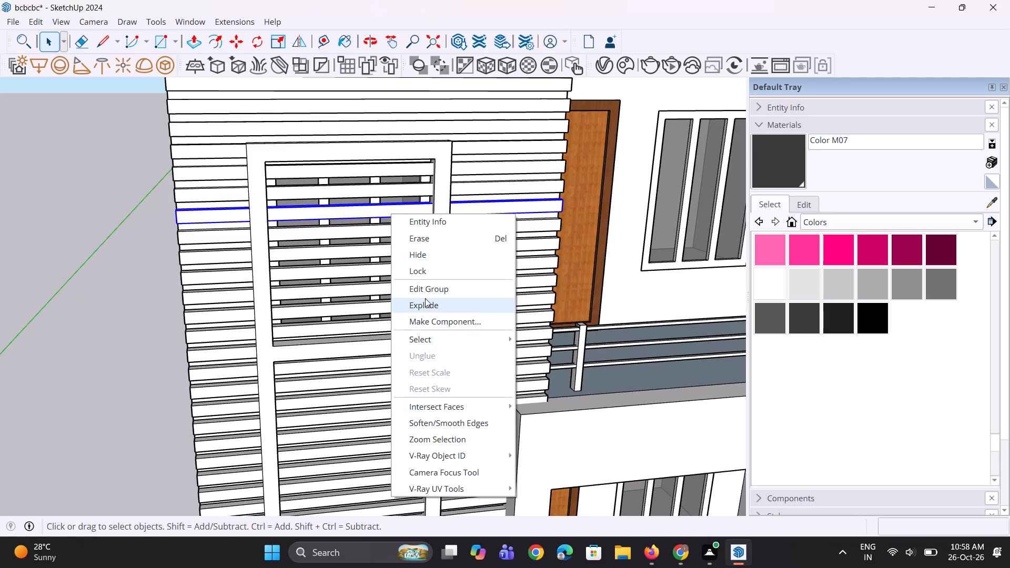
{"action": "scroll", "coordinate": [450, 296], "scroll_direction": "up", "scroll_amount": 3}
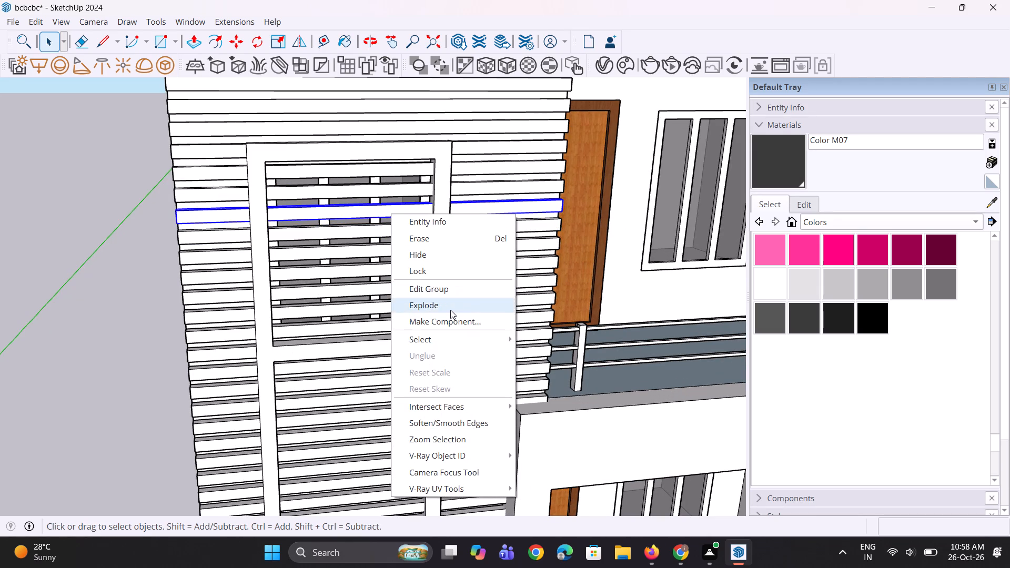
{"action": "left_click", "coordinate": [450, 310]}
Explode the fifth and sixth band groups crossing the uppermost opening of the linked left-bay window frames.
{"action": "scroll", "coordinate": [372, 232], "scroll_direction": "up", "scroll_amount": 3}
{"action": "left_click", "coordinate": [360, 259]}
{"action": "right_click", "coordinate": [360, 259]}
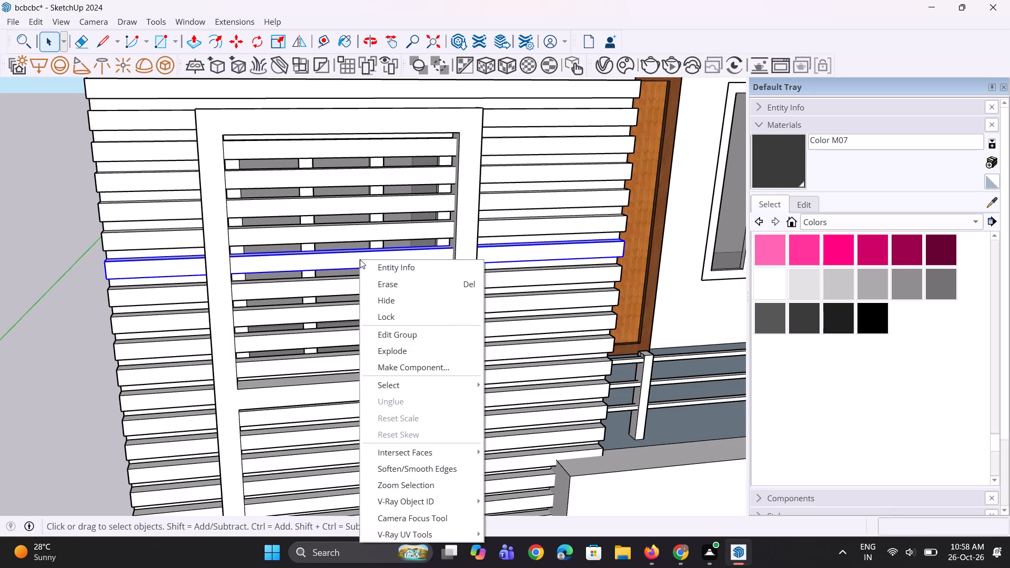
{"action": "left_click", "coordinate": [389, 350]}
{"action": "scroll", "coordinate": [352, 312], "scroll_direction": "up", "scroll_amount": 3}
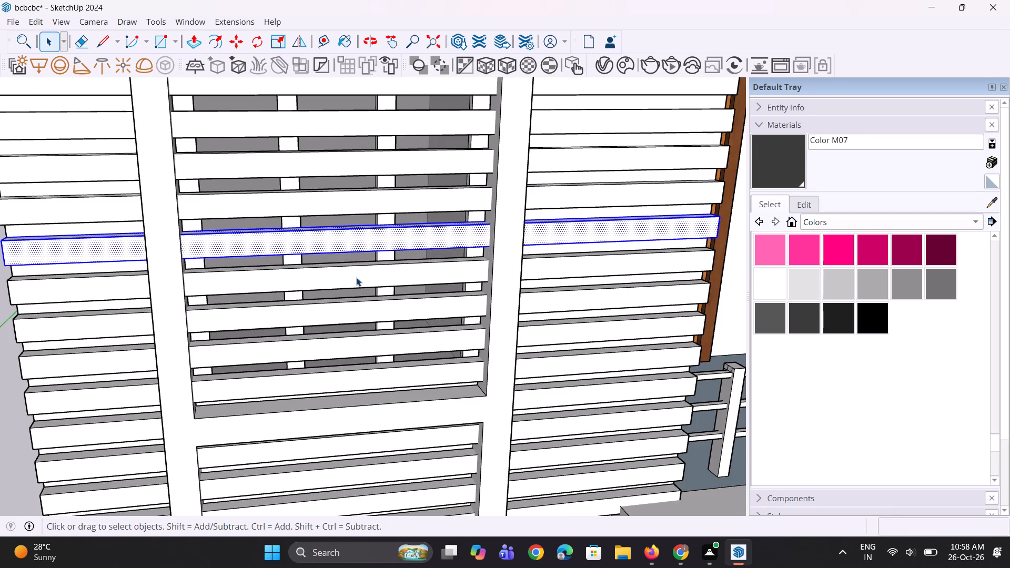
{"action": "left_click", "coordinate": [357, 277]}
{"action": "right_click", "coordinate": [357, 277]}
{"action": "left_click", "coordinate": [418, 372]}
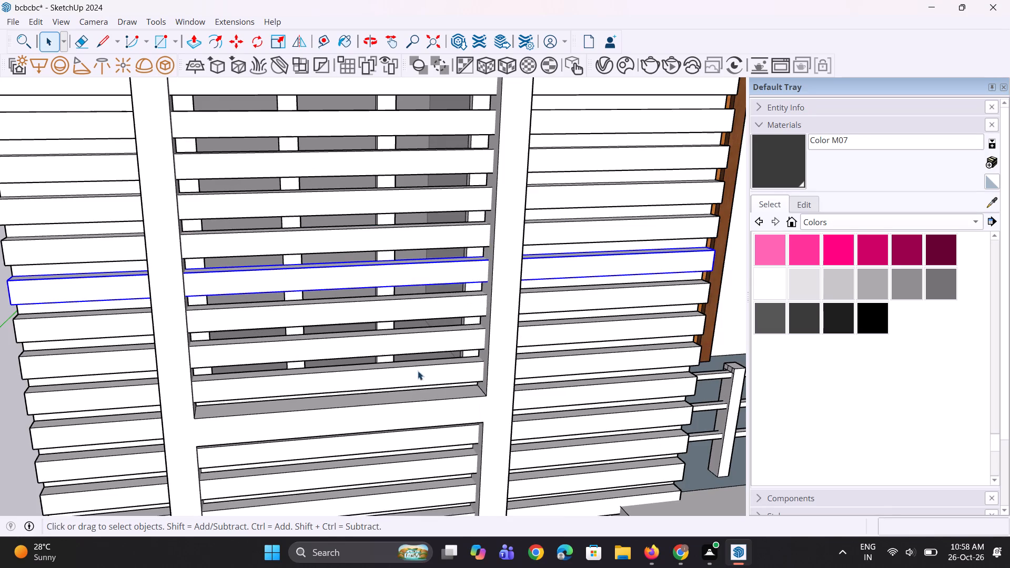
Explode the three lowest band groups crossing the uppermost opening of the linked left-bay window frames.
{"action": "scroll", "coordinate": [368, 257], "scroll_direction": "down", "scroll_amount": 3}
{"action": "scroll", "coordinate": [367, 300], "scroll_direction": "up", "scroll_amount": 3}
{"action": "left_click", "coordinate": [368, 301]}
{"action": "right_click", "coordinate": [368, 301]}
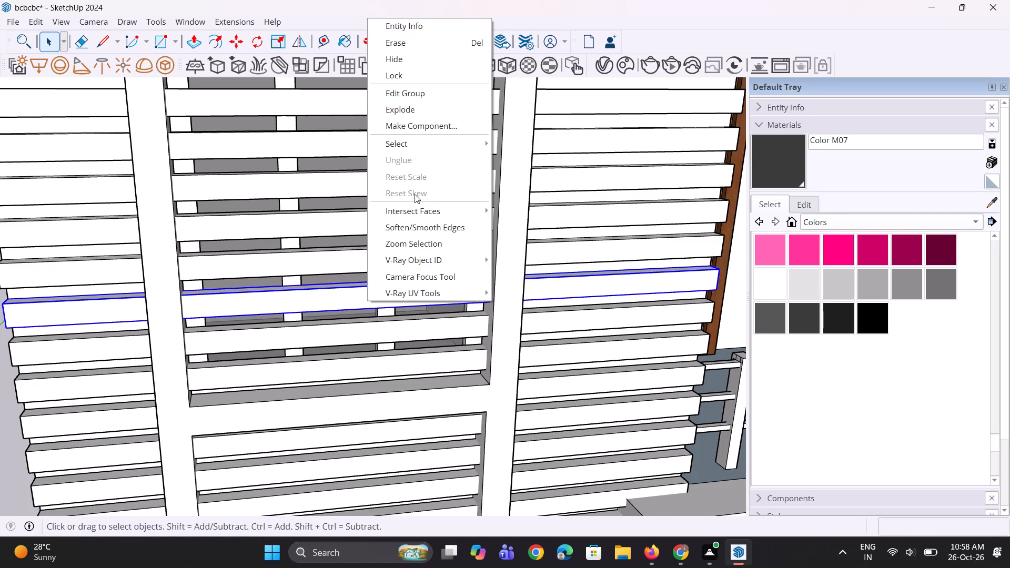
{"action": "left_click", "coordinate": [419, 112]}
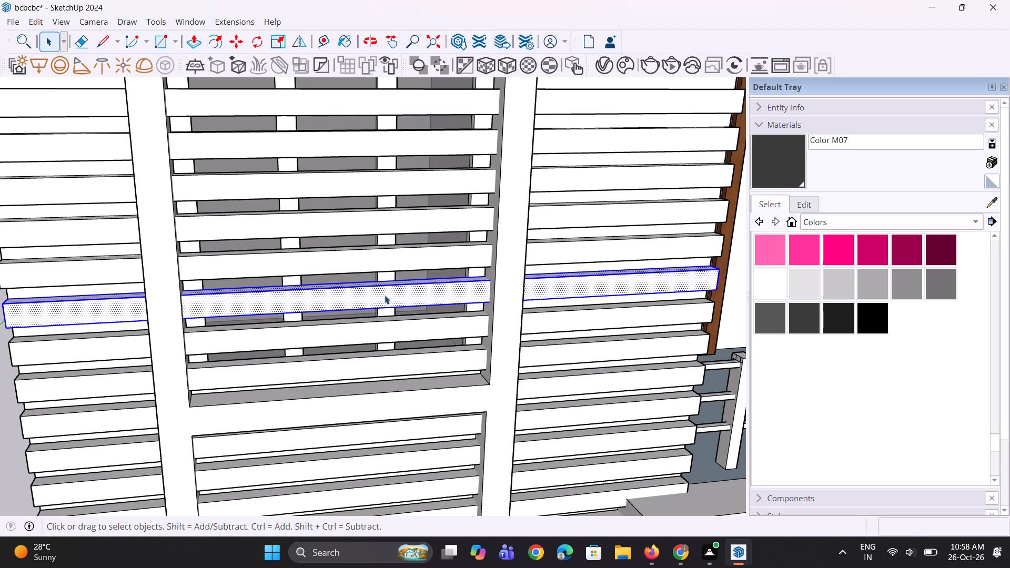
{"action": "left_click", "coordinate": [370, 330]}
{"action": "right_click", "coordinate": [370, 330]}
{"action": "left_click", "coordinate": [443, 142]}
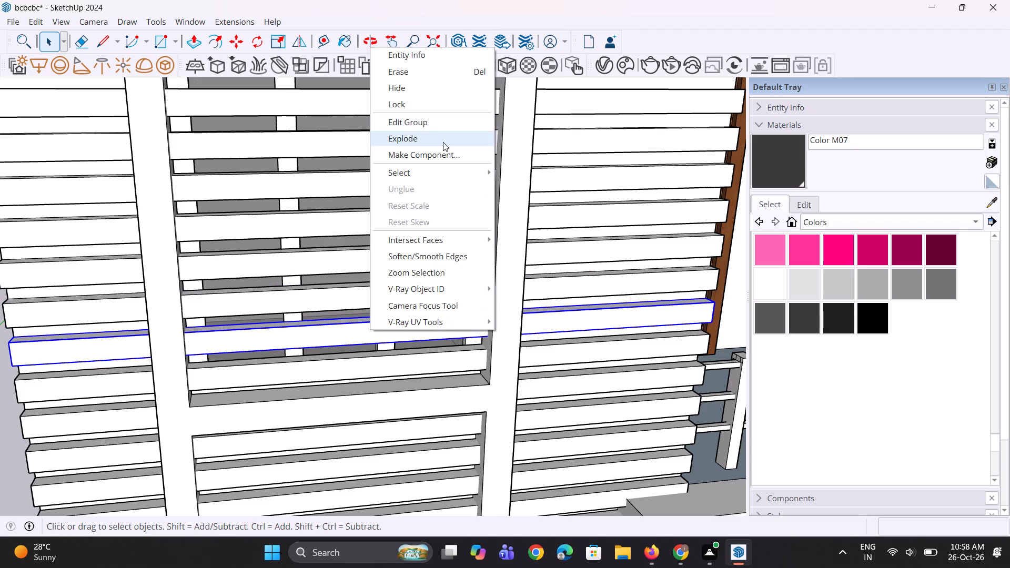
{"action": "scroll", "coordinate": [337, 118], "scroll_direction": "down", "scroll_amount": 4}
{"action": "scroll", "coordinate": [344, 286], "scroll_direction": "up", "scroll_amount": 3}
{"action": "left_click", "coordinate": [343, 292]}
{"action": "right_click", "coordinate": [343, 292]}
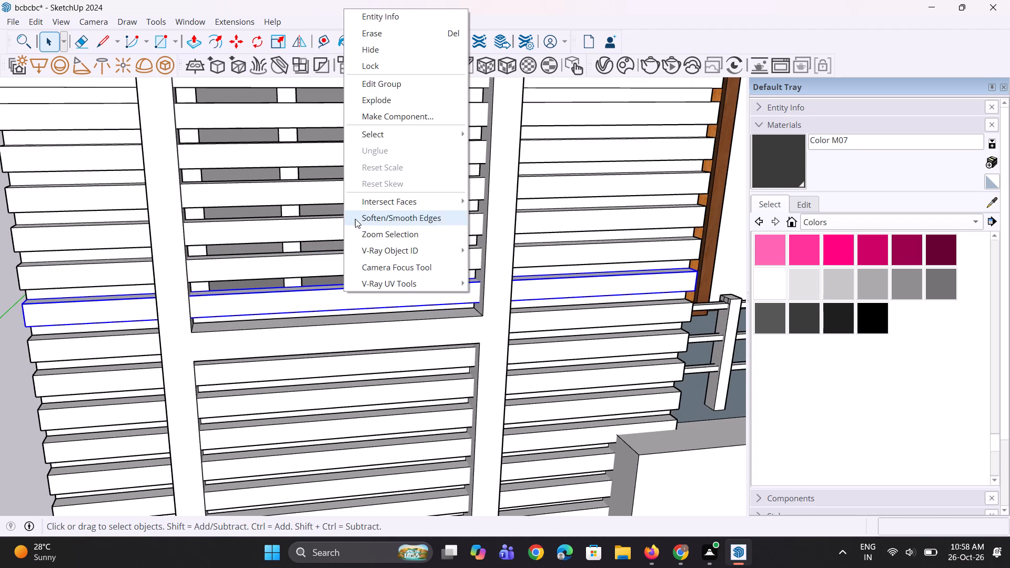
{"action": "left_click", "coordinate": [390, 96]}
Explode the top three band groups crossing the second opening down in the linked left-bay window frames.
{"action": "scroll", "coordinate": [364, 224], "scroll_direction": "down", "scroll_amount": 4}
{"action": "scroll", "coordinate": [332, 366], "scroll_direction": "up", "scroll_amount": 1}
{"action": "middle_click_drag", "start_coordinate": [332, 366], "coordinate": [332, 365]}
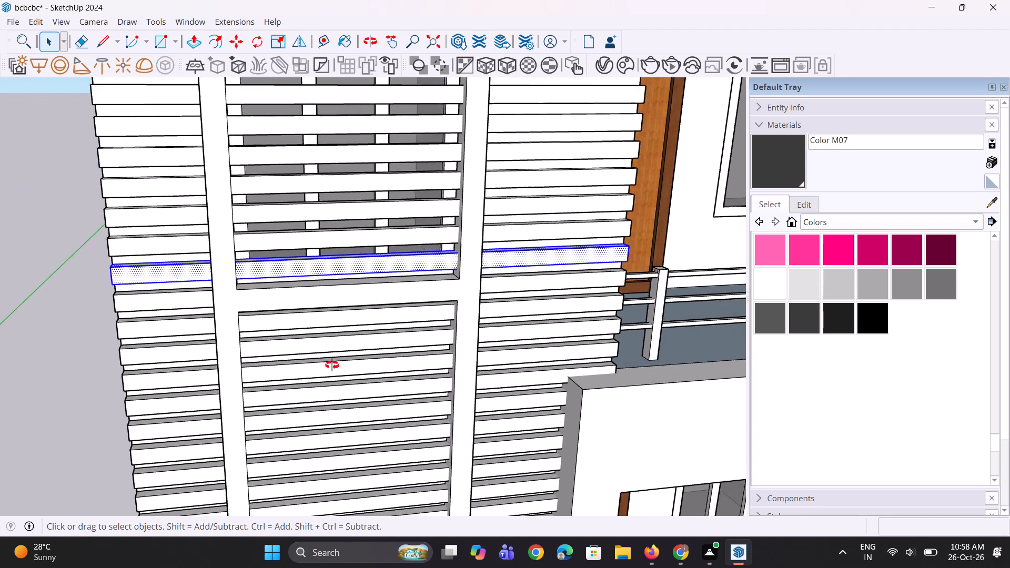
{"action": "middle_click_drag", "start_coordinate": [332, 365], "coordinate": [332, 323]}
{"action": "scroll", "coordinate": [327, 319], "scroll_direction": "up", "scroll_amount": 2}
{"action": "left_click", "coordinate": [327, 319]}
{"action": "right_click", "coordinate": [327, 319]}
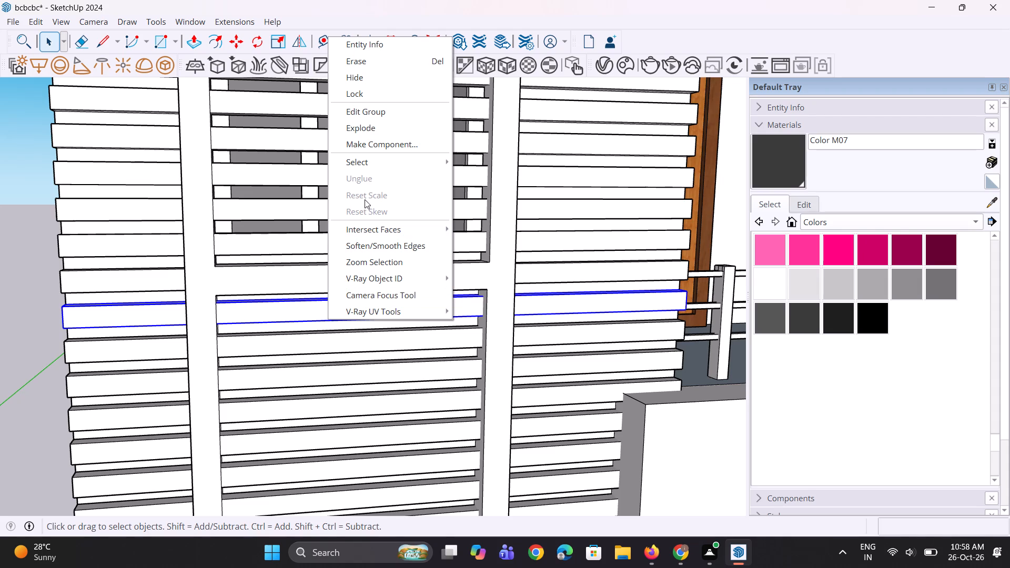
{"action": "left_click", "coordinate": [382, 125]}
{"action": "right_click", "coordinate": [314, 339]}
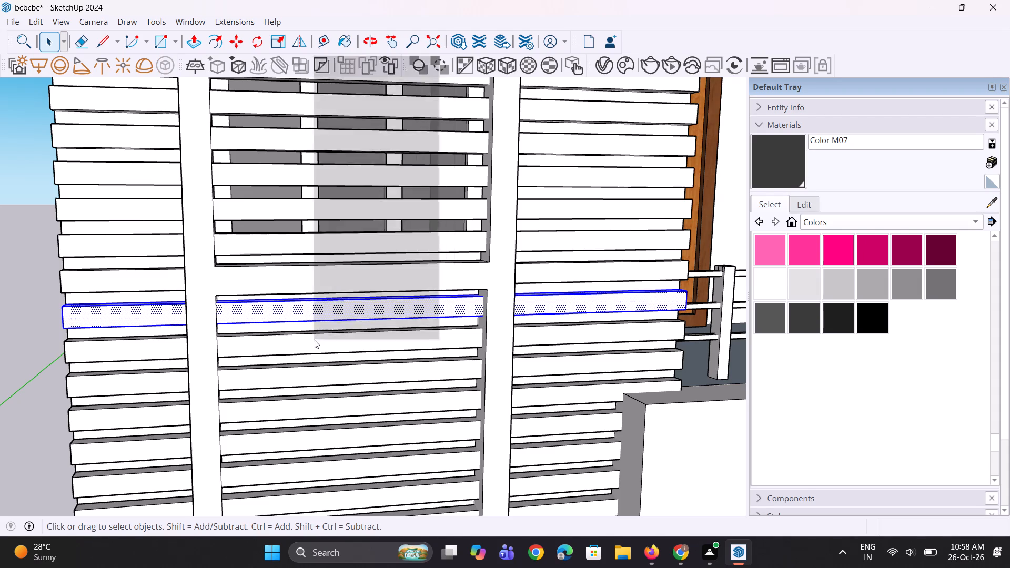
{"action": "left_click", "coordinate": [374, 153]}
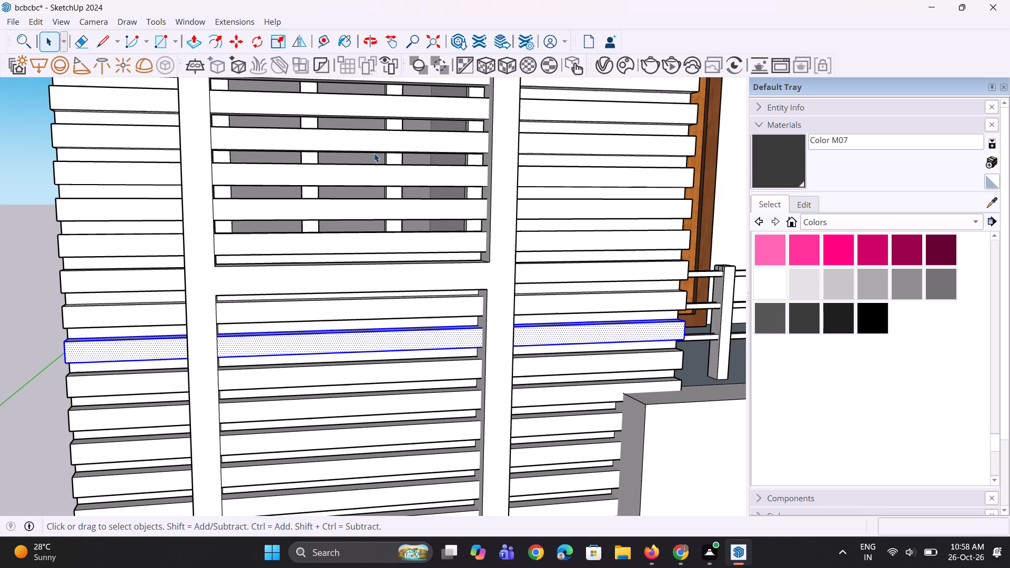
{"action": "right_click", "coordinate": [336, 379]}
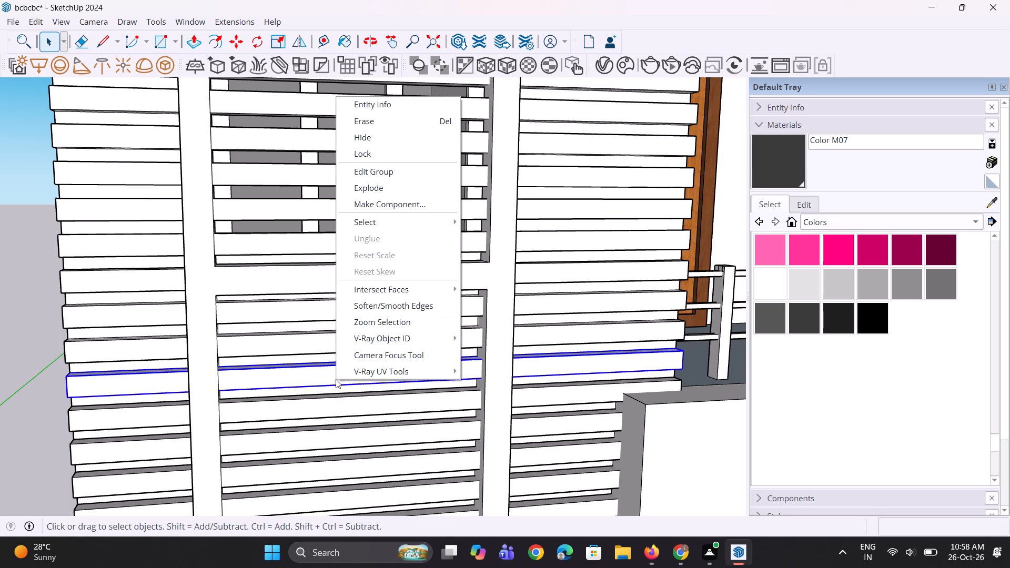
{"action": "left_click", "coordinate": [386, 187]}
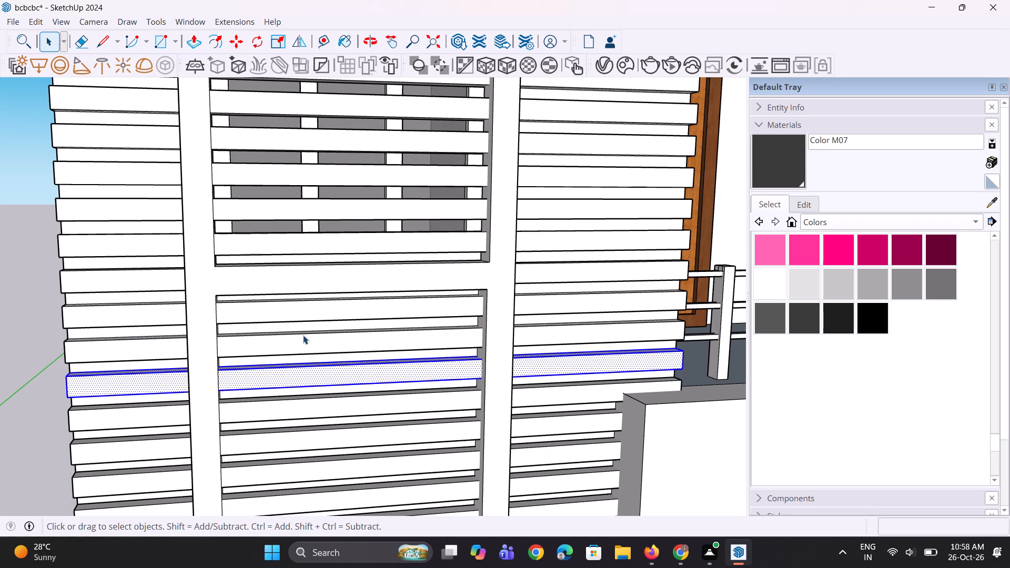
Explode the fourth and fifth band groups crossing the second opening of the linked left-bay window frames.
{"action": "scroll", "coordinate": [303, 335], "scroll_direction": "down", "scroll_amount": 4}
{"action": "left_click", "coordinate": [107, 347]}
{"action": "scroll", "coordinate": [183, 420], "scroll_direction": "up", "scroll_amount": 2}
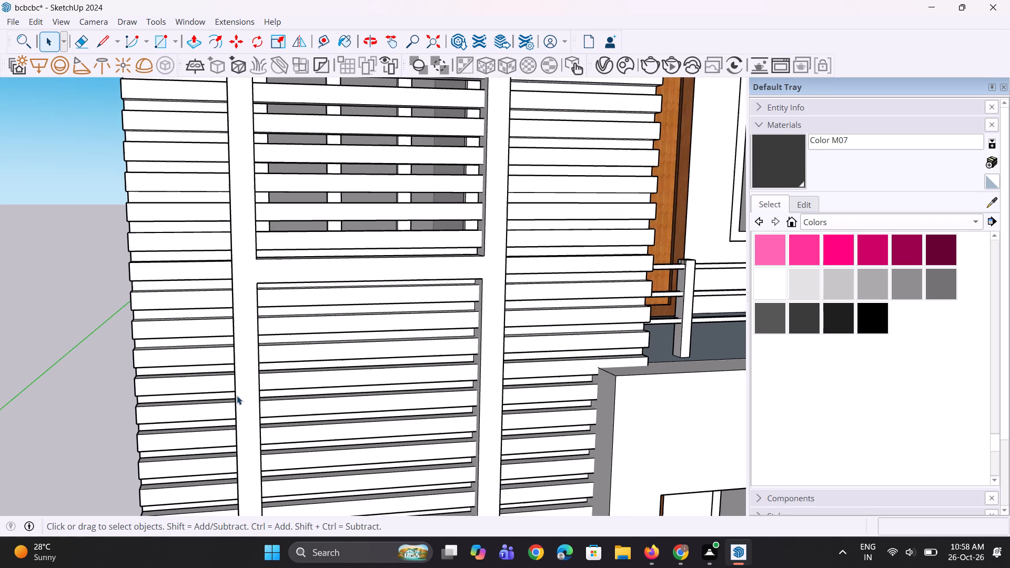
{"action": "left_click", "coordinate": [265, 381]}
{"action": "right_click", "coordinate": [265, 381]}
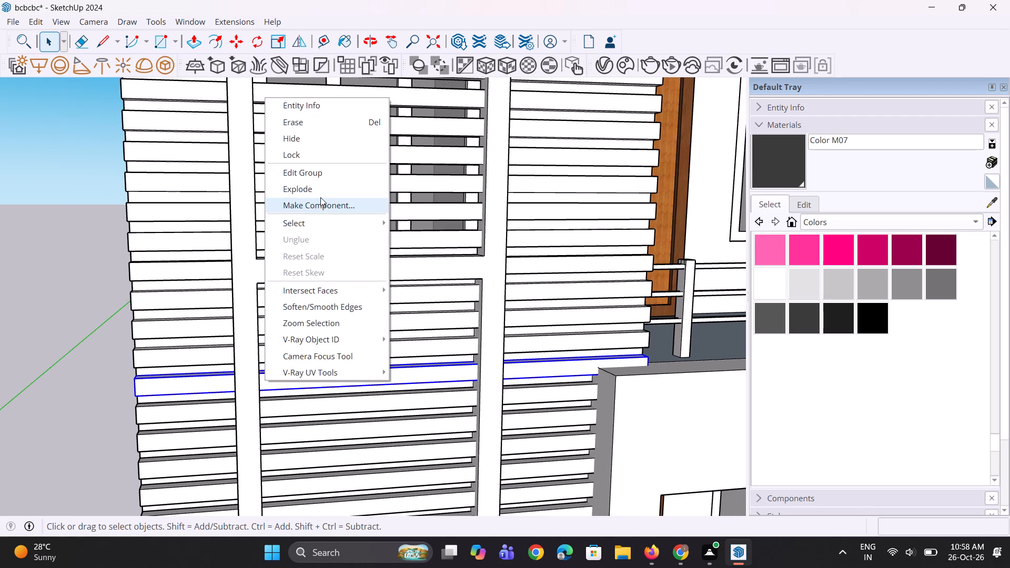
{"action": "left_click", "coordinate": [322, 189]}
{"action": "left_click", "coordinate": [321, 408]}
{"action": "right_click", "coordinate": [321, 408]}
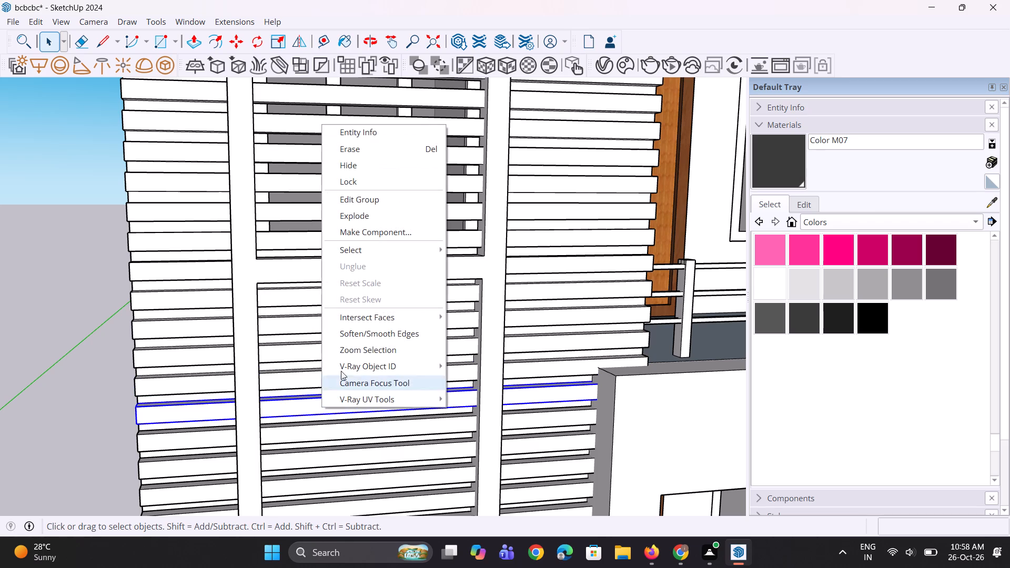
{"action": "left_click", "coordinate": [359, 214]}
Explode the sixth and seventh band groups crossing the second opening of the linked left-bay window frames.
{"action": "scroll", "coordinate": [342, 217], "scroll_direction": "down", "scroll_amount": 4}
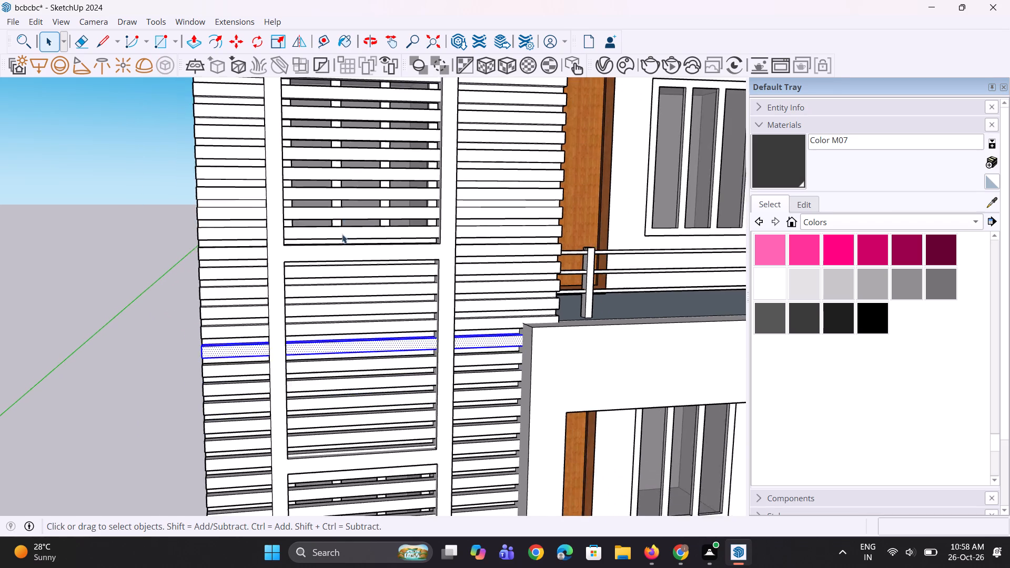
{"action": "scroll", "coordinate": [341, 422], "scroll_direction": "up", "scroll_amount": 3}
{"action": "left_click", "coordinate": [342, 352]}
{"action": "right_click", "coordinate": [342, 348]}
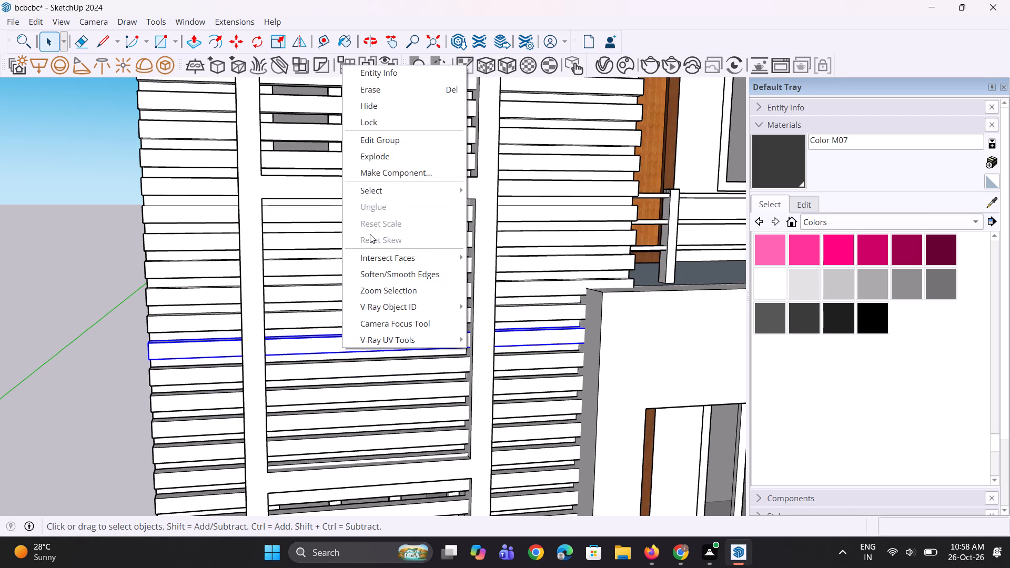
{"action": "left_click", "coordinate": [384, 157]}
{"action": "scroll", "coordinate": [355, 337], "scroll_direction": "up", "scroll_amount": 3}
{"action": "left_click", "coordinate": [339, 379]}
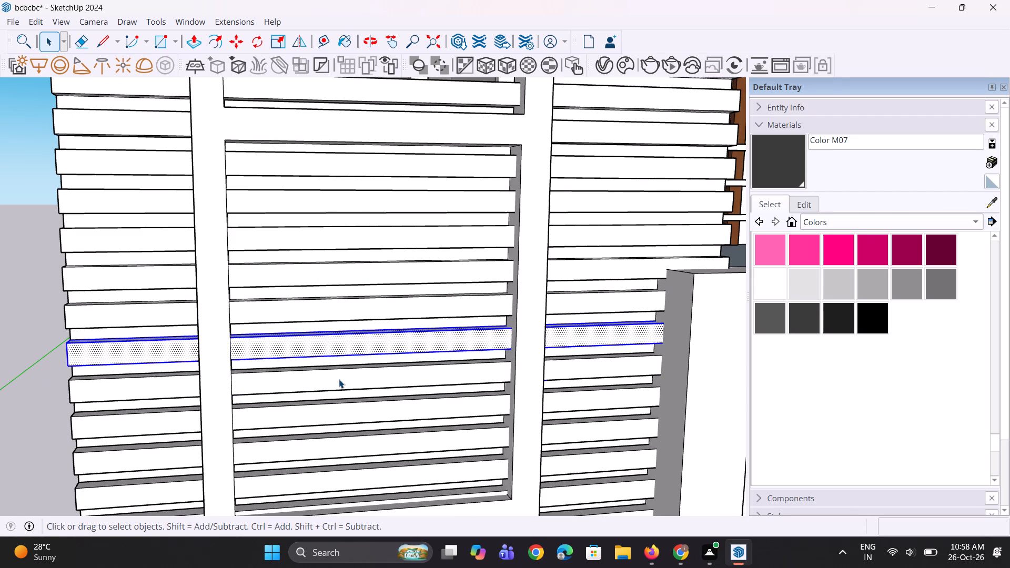
{"action": "right_click", "coordinate": [339, 379]}
{"action": "left_click", "coordinate": [399, 188]}
Explode the eighth, ninth and tenth band groups crossing the second opening of the linked left-bay window frames.
{"action": "scroll", "coordinate": [353, 245], "scroll_direction": "down", "scroll_amount": 4}
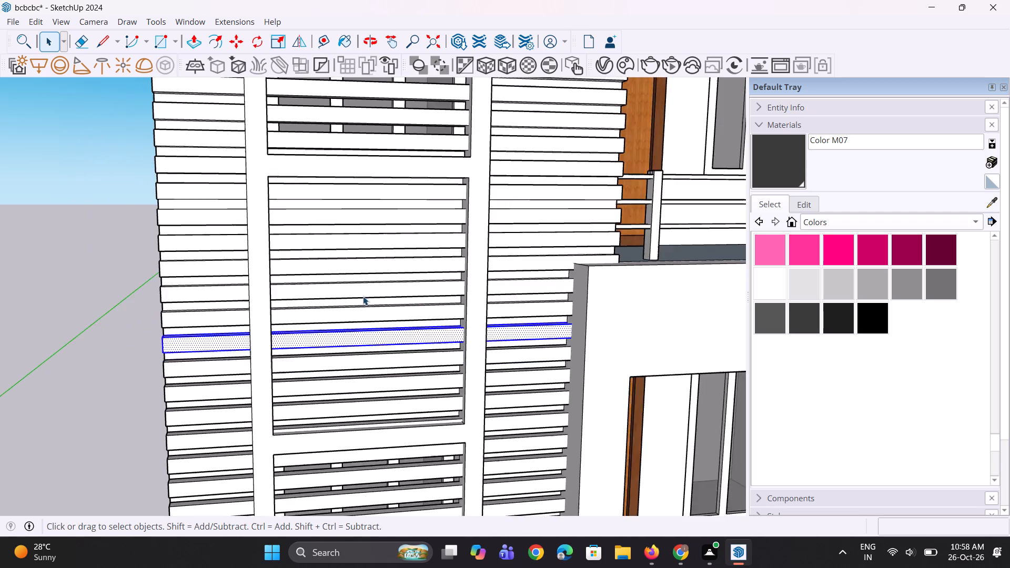
{"action": "scroll", "coordinate": [333, 404], "scroll_direction": "up", "scroll_amount": 4}
{"action": "scroll", "coordinate": [320, 356], "scroll_direction": "up", "scroll_amount": 2}
{"action": "left_click", "coordinate": [326, 343]}
{"action": "right_click", "coordinate": [326, 343]}
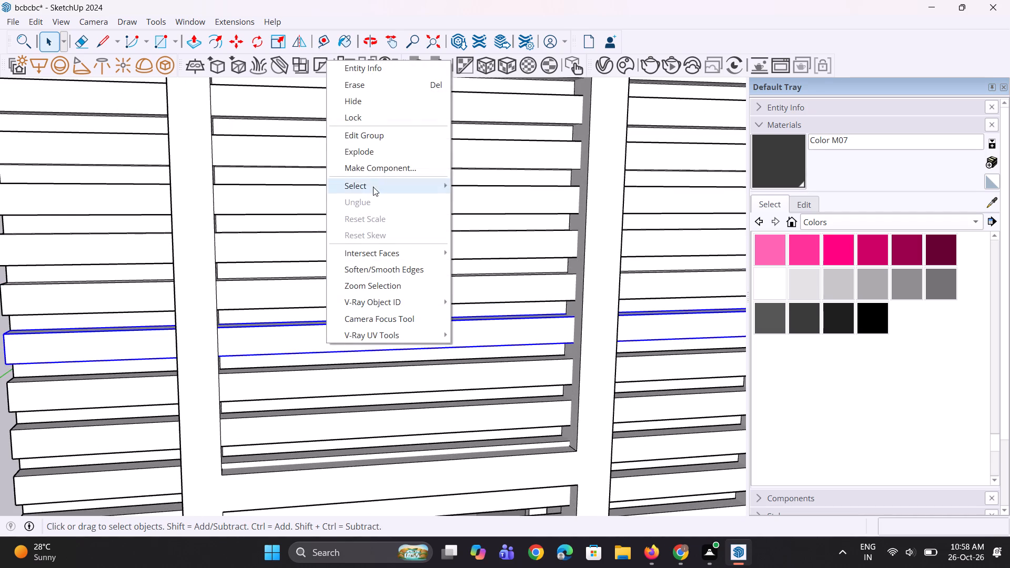
{"action": "left_click", "coordinate": [372, 154]}
{"action": "left_click", "coordinate": [302, 391]}
{"action": "right_click", "coordinate": [302, 391]}
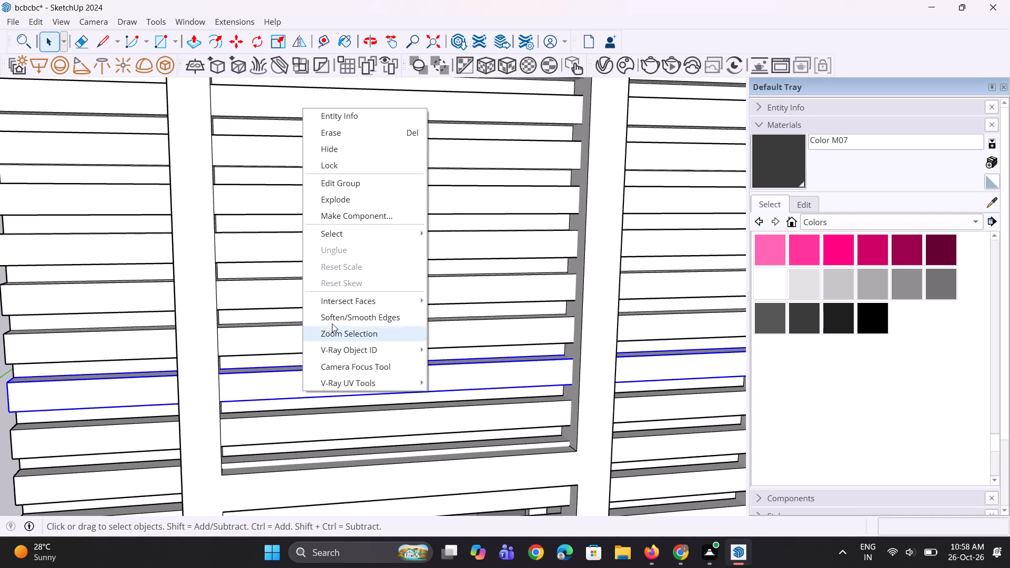
{"action": "left_click", "coordinate": [377, 205]}
{"action": "left_click", "coordinate": [325, 434]}
{"action": "right_click", "coordinate": [326, 427]}
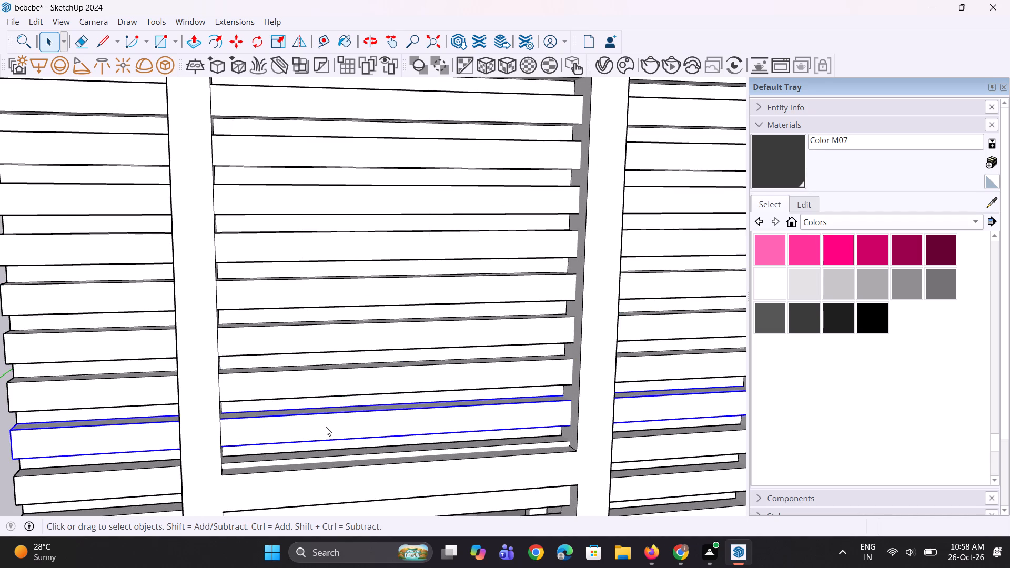
{"action": "left_click", "coordinate": [368, 233]}
Explode the lowest band group in the second opening, partly hidden behind the frame's crossbar, and clear the selection.
{"action": "scroll", "coordinate": [368, 234], "scroll_direction": "down", "scroll_amount": 4}
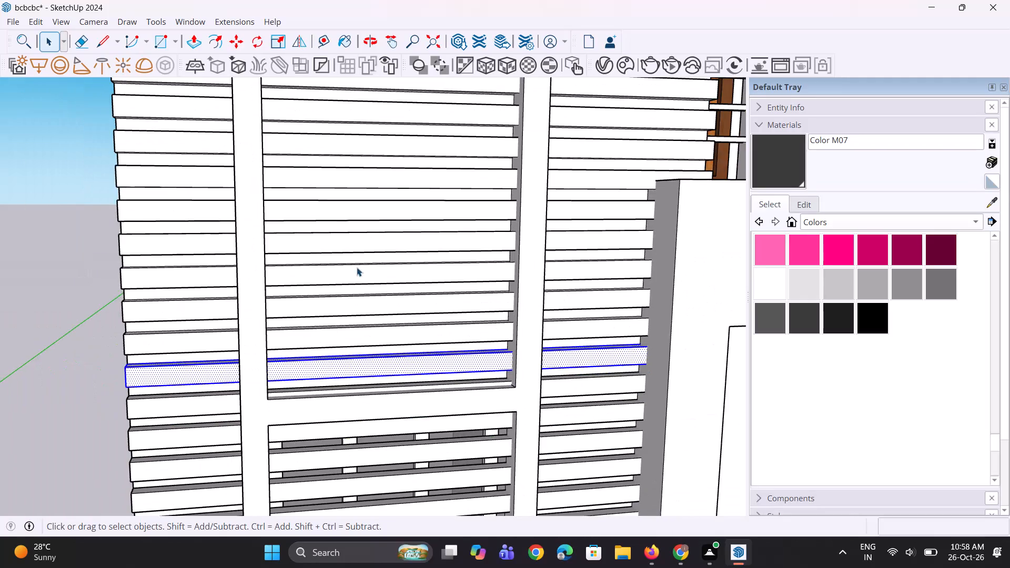
{"action": "scroll", "coordinate": [268, 443], "scroll_direction": "up", "scroll_amount": 3}
{"action": "scroll", "coordinate": [305, 372], "scroll_direction": "up", "scroll_amount": 3}
{"action": "left_click", "coordinate": [303, 379]}
{"action": "right_click", "coordinate": [303, 379]}
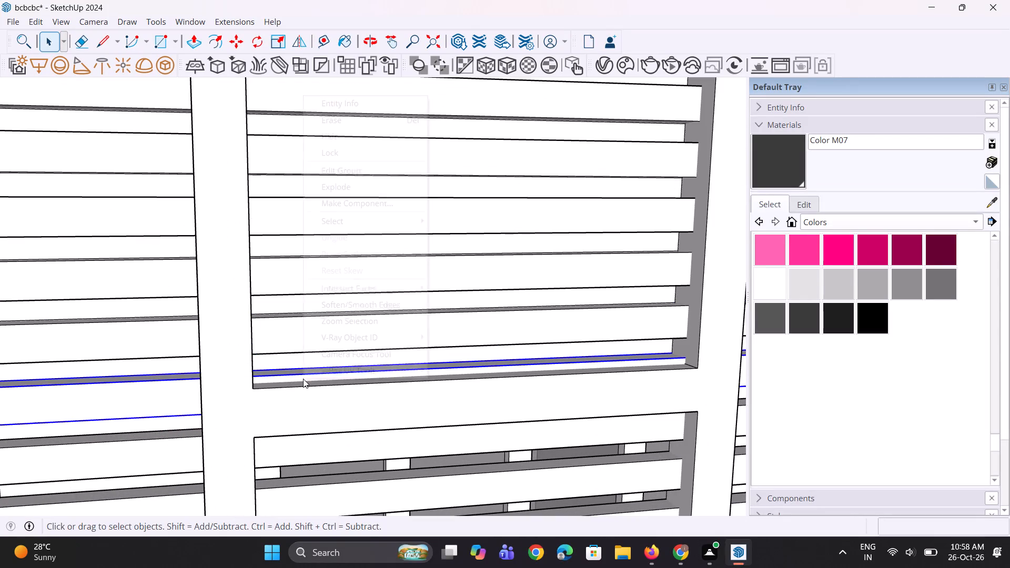
{"action": "left_click", "coordinate": [360, 190]}
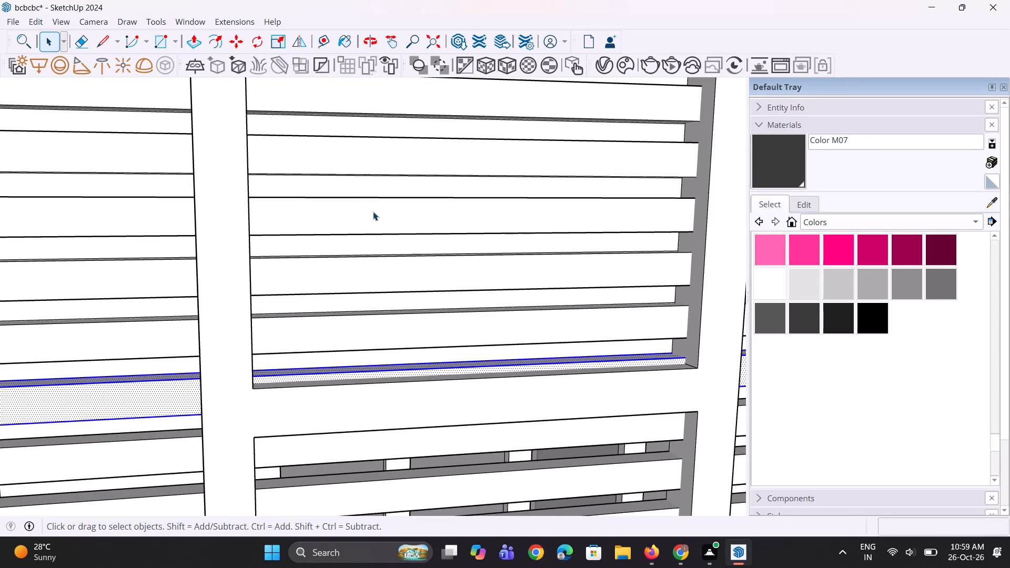
{"action": "scroll", "coordinate": [359, 283], "scroll_direction": "down", "scroll_amount": 5}
{"action": "left_click", "coordinate": [48, 324]}
Push the top face of the partly hidden lowest band down about 1" to the frame ledge of the second opening.
{"action": "scroll", "coordinate": [405, 339], "scroll_direction": "down", "scroll_amount": 1}
{"action": "middle_click_drag", "start_coordinate": [405, 339], "coordinate": [397, 391]}
{"action": "scroll", "coordinate": [383, 377], "scroll_direction": "up", "scroll_amount": 2}
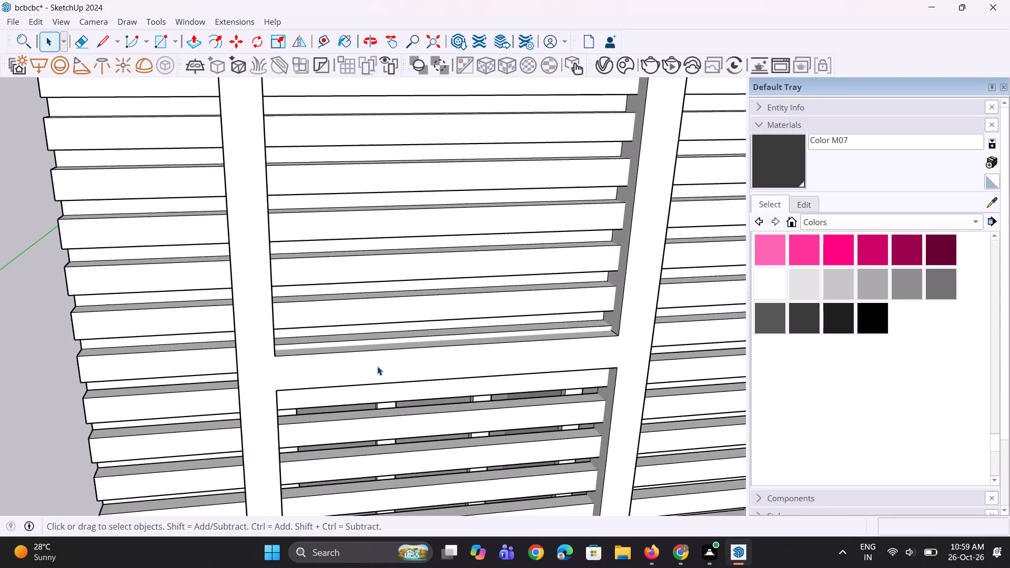
{"action": "scroll", "coordinate": [377, 366], "scroll_direction": "up", "scroll_amount": 6}
{"action": "key", "text": "p"}
{"action": "scroll", "coordinate": [417, 354], "scroll_direction": "up", "scroll_amount": 2}
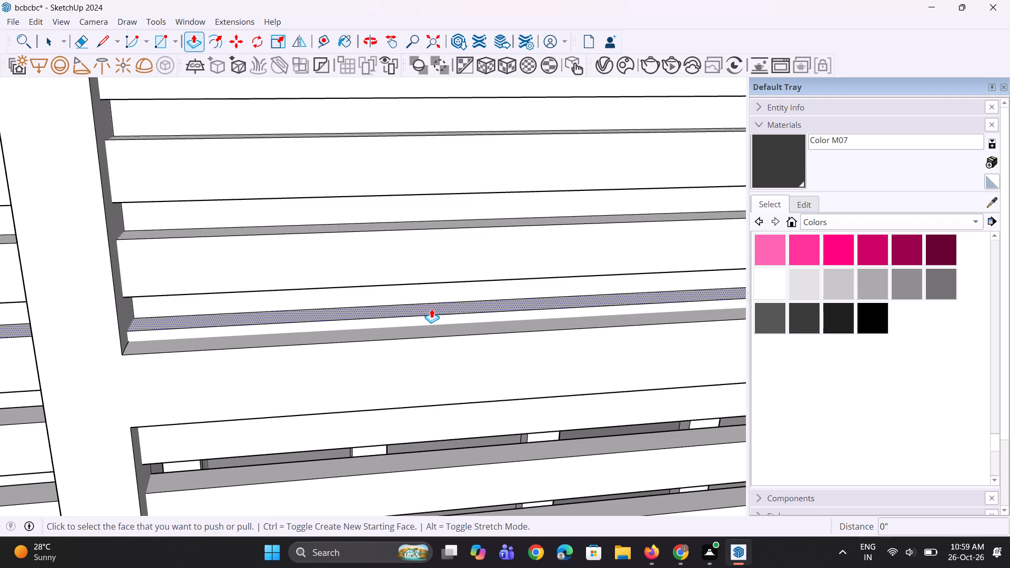
{"action": "left_click", "coordinate": [431, 309]}
{"action": "left_click", "coordinate": [413, 338]}
{"action": "scroll", "coordinate": [379, 408], "scroll_direction": "down", "scroll_amount": 5}
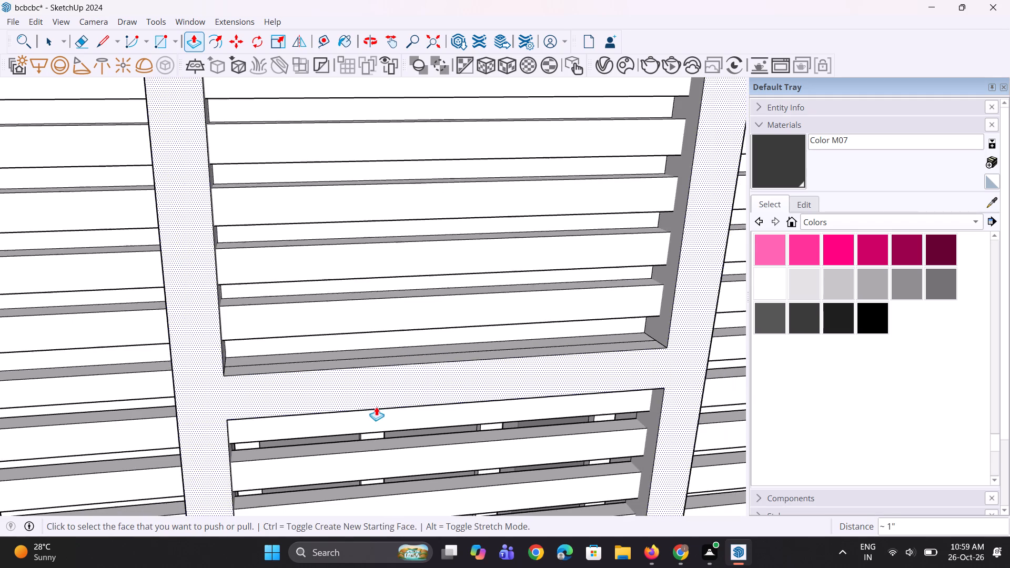
{"action": "left_click", "coordinate": [267, 301]}
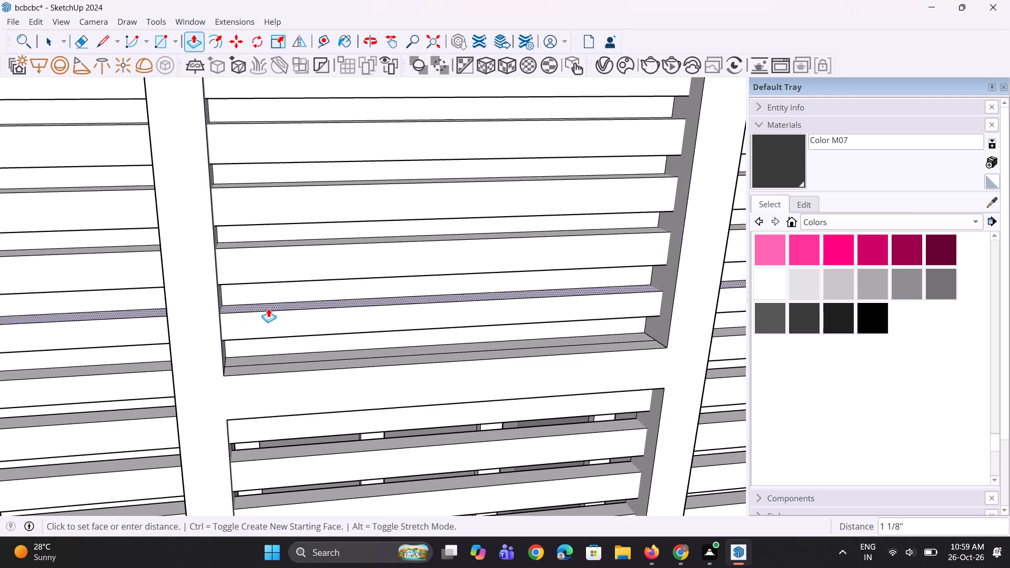
{"action": "key", "text": "Escape"}
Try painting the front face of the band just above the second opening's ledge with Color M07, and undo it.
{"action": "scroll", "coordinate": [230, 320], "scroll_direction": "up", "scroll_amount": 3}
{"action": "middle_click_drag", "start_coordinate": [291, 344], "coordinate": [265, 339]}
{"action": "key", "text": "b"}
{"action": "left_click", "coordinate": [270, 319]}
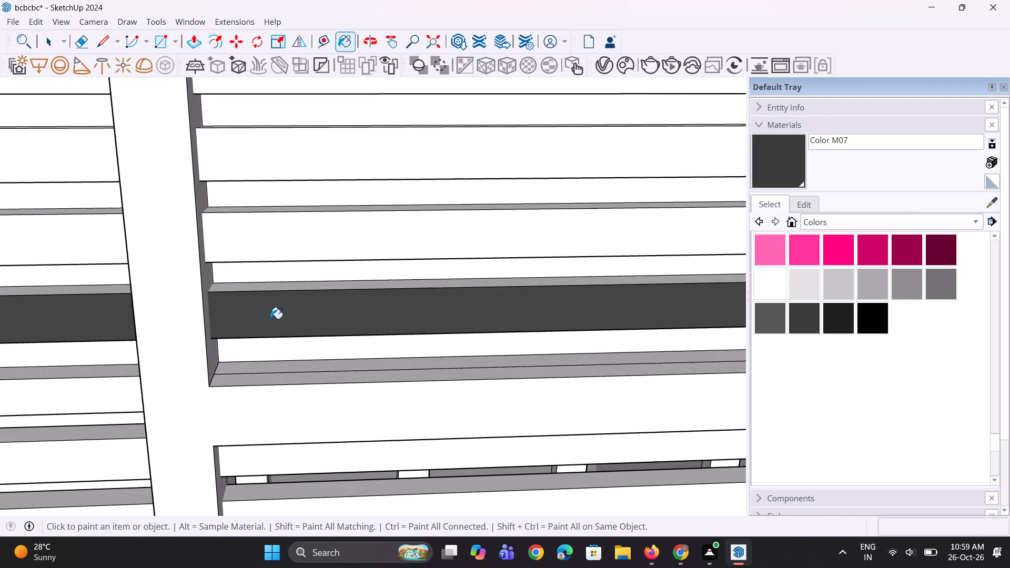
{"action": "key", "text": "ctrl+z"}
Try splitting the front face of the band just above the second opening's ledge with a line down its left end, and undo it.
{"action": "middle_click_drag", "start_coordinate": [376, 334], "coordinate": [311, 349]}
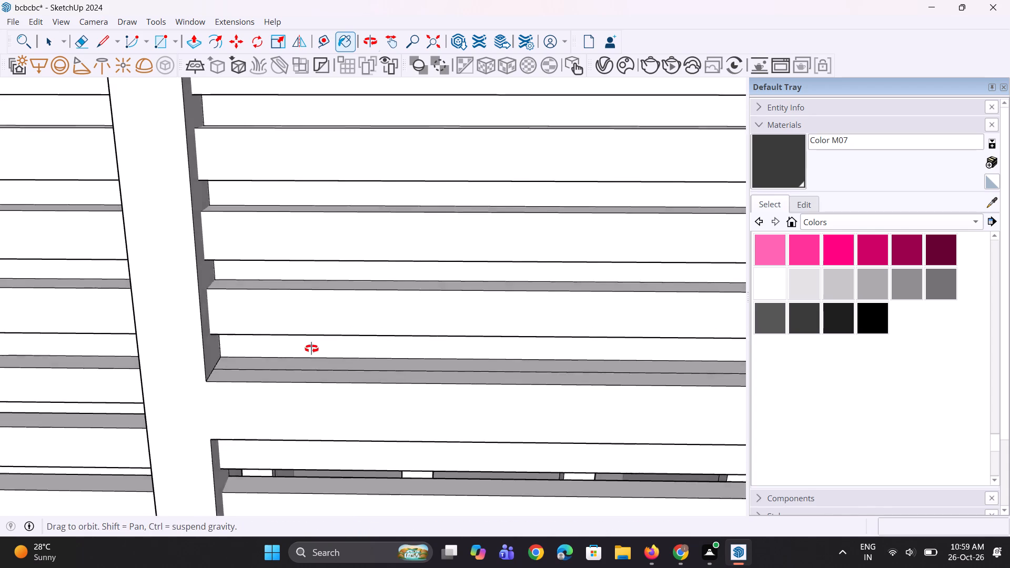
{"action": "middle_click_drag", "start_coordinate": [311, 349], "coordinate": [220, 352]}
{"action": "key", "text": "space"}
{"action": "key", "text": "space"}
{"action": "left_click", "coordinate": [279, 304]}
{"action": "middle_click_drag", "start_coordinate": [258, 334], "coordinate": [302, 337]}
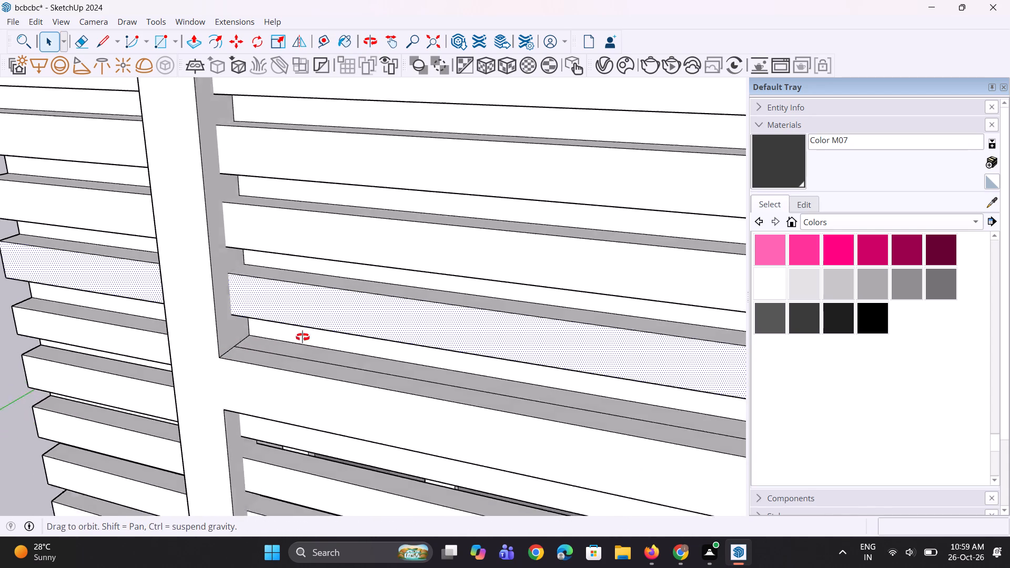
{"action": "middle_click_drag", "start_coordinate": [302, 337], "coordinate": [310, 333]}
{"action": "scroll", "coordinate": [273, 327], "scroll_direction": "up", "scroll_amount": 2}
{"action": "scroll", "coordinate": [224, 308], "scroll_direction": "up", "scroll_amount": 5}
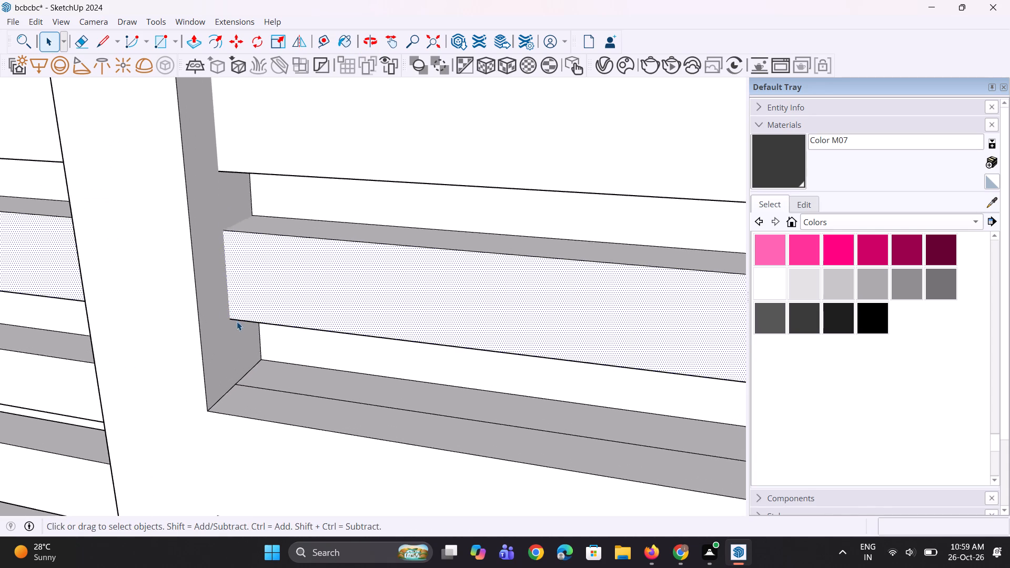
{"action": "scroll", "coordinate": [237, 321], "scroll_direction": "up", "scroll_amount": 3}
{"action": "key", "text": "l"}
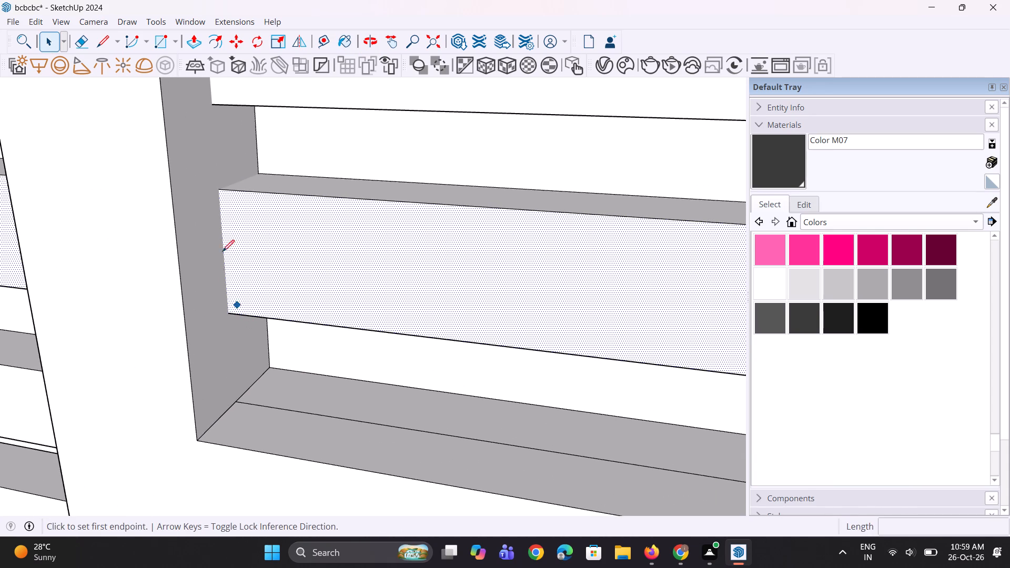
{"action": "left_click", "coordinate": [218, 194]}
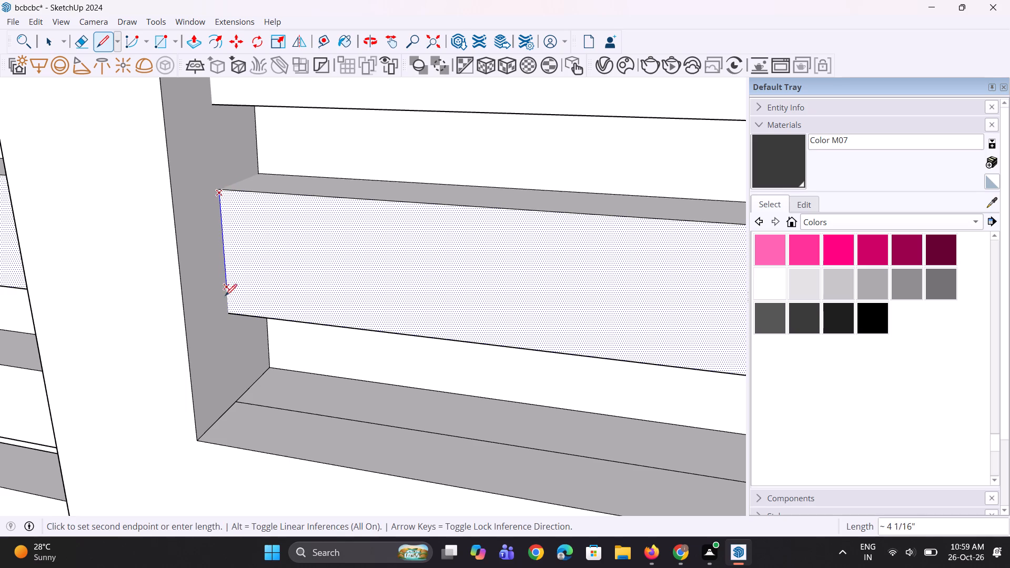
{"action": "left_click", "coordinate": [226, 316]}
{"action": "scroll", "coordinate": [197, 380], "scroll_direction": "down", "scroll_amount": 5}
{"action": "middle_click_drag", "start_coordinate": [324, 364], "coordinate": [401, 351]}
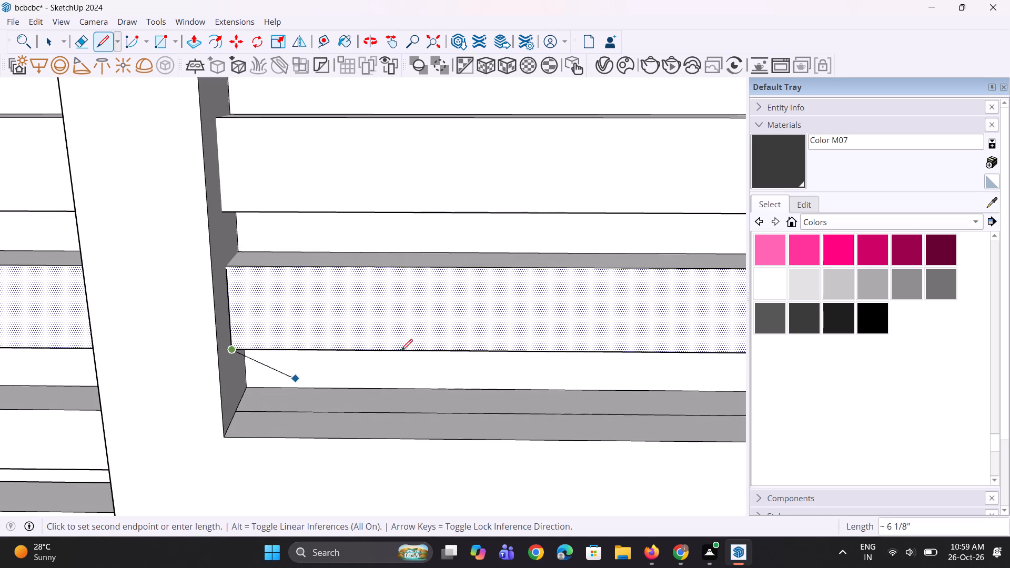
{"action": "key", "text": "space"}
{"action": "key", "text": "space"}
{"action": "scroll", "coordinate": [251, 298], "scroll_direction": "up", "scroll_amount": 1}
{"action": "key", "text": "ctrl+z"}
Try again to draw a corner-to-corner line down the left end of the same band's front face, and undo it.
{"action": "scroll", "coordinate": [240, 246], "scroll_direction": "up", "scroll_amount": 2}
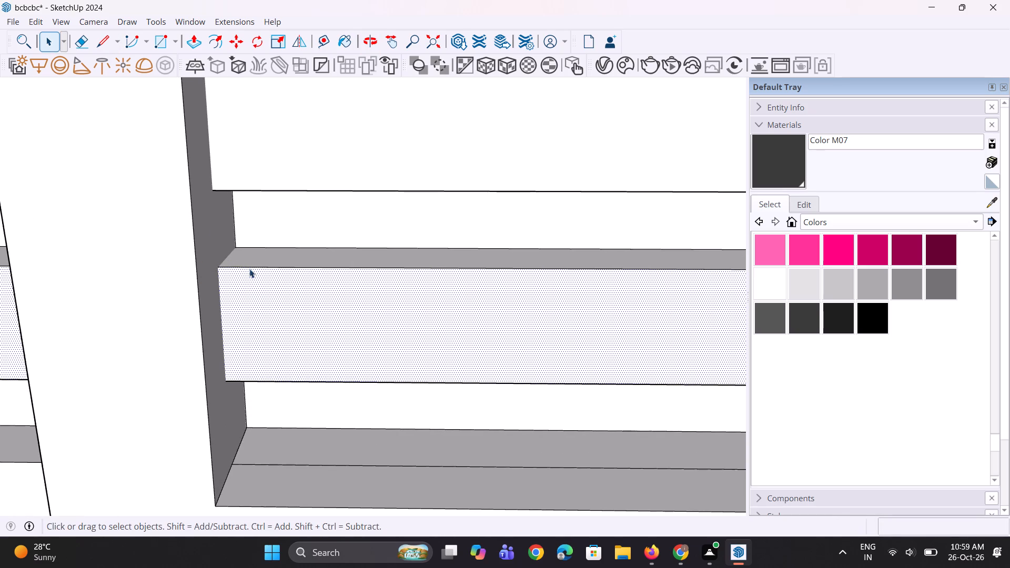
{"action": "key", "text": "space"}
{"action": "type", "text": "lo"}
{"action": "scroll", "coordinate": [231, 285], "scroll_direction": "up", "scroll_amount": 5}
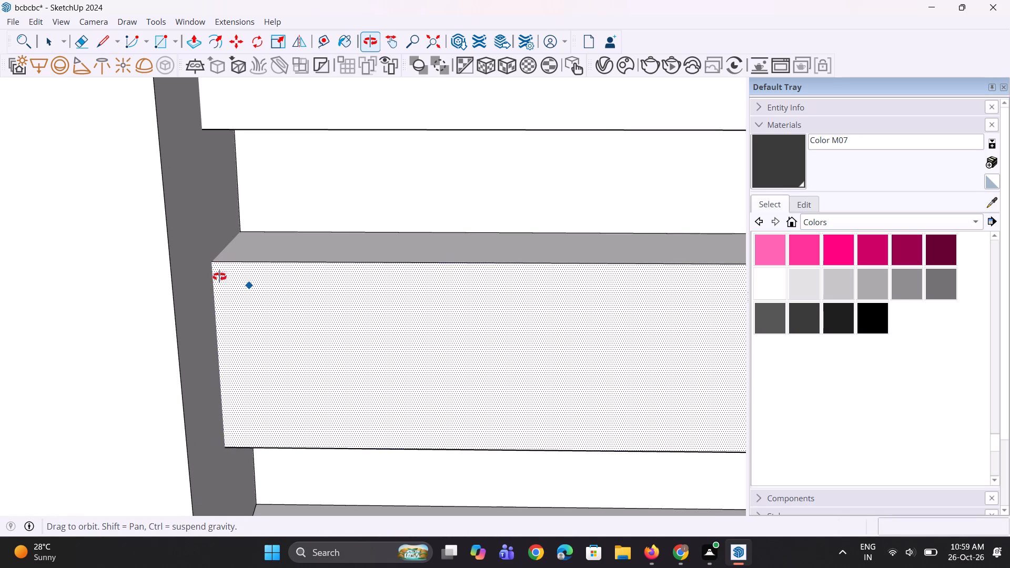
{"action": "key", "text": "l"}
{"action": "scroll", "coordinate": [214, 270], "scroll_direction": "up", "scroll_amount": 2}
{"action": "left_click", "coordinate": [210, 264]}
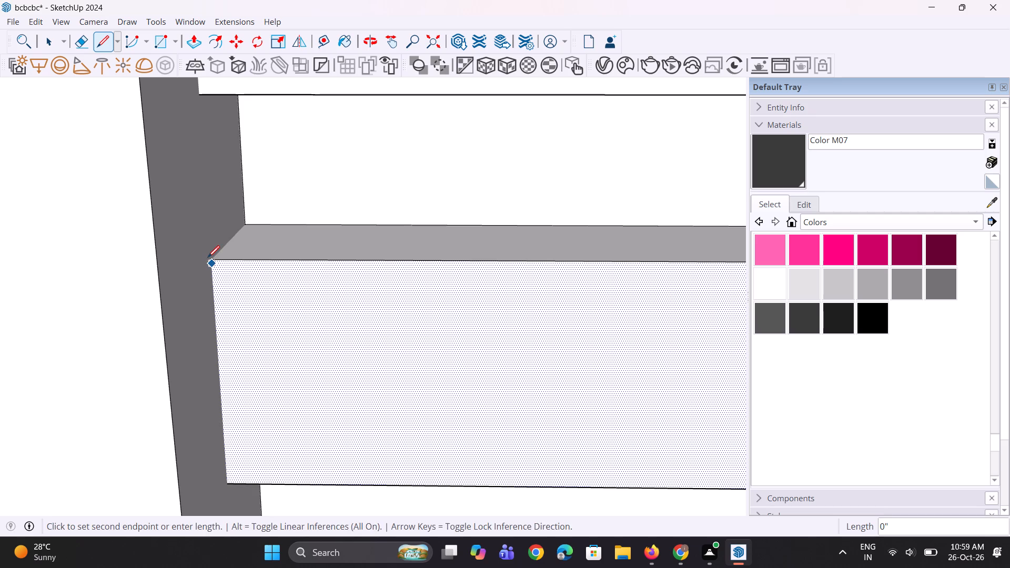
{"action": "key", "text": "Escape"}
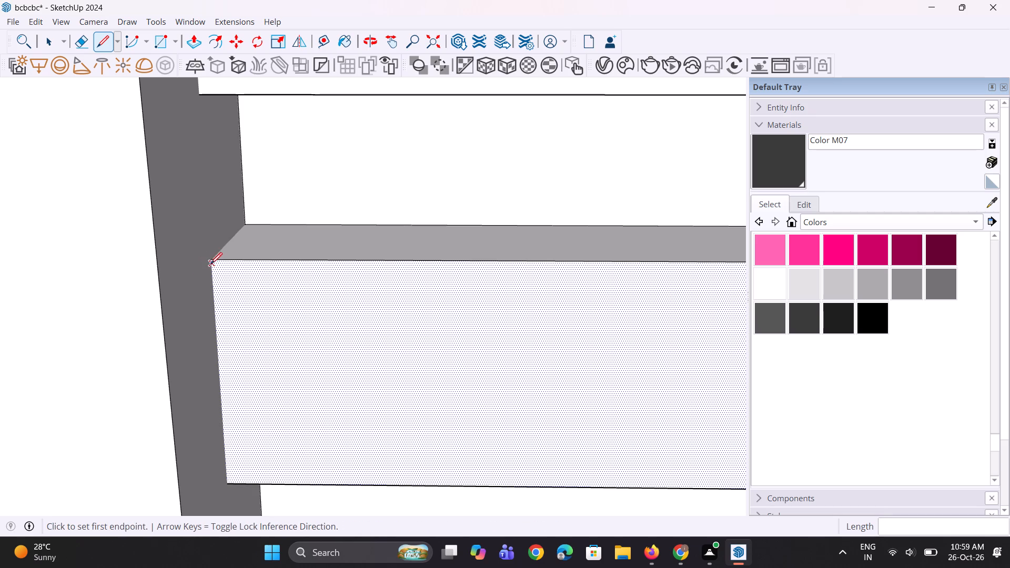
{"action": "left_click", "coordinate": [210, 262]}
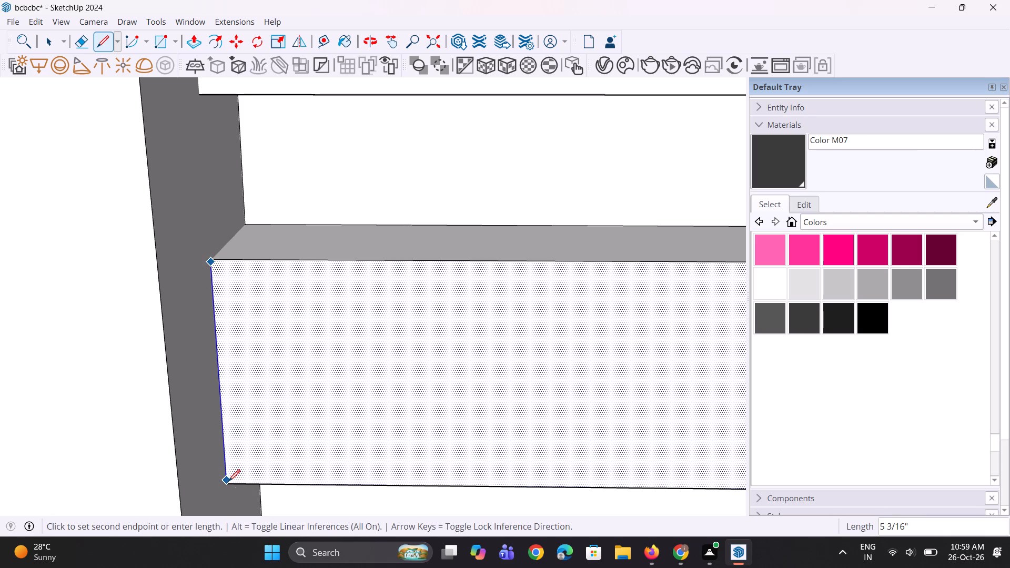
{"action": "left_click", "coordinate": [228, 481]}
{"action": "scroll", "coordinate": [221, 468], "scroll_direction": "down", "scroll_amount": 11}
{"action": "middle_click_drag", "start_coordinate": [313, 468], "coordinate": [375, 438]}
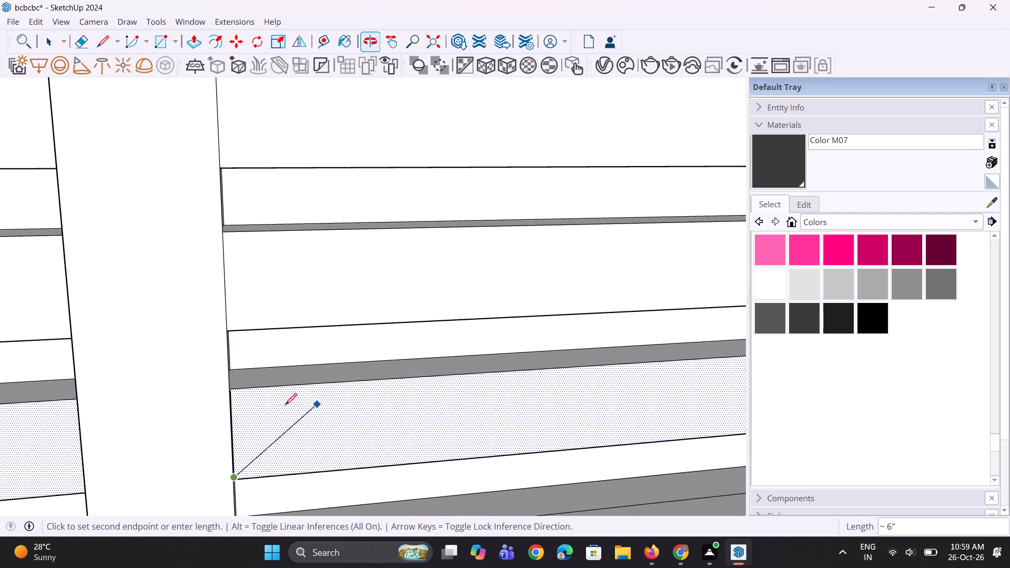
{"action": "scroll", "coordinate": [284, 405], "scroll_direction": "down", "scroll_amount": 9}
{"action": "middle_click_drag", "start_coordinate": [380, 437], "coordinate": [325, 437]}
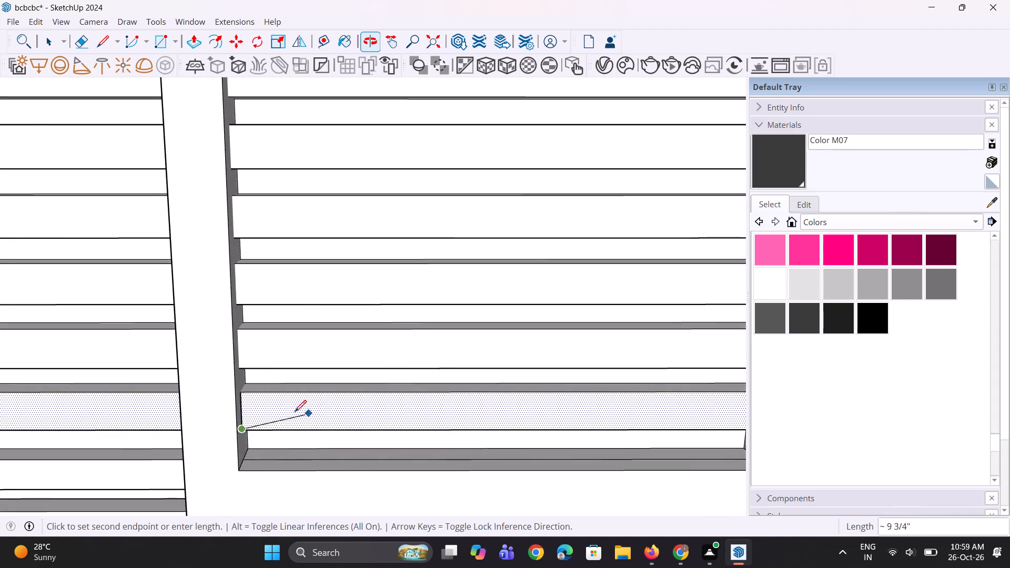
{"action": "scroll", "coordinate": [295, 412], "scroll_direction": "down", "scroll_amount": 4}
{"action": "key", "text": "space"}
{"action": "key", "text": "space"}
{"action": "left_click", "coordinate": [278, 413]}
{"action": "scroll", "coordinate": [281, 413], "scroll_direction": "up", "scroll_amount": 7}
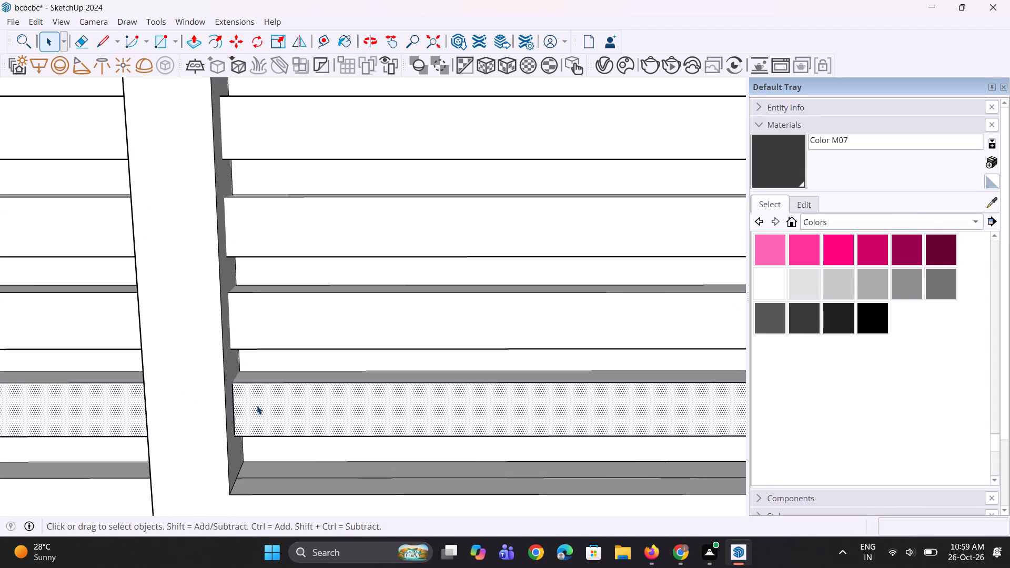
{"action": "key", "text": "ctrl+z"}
Draw a 5 3/8" line down the left end of the band face just above the second opening's ledge, and select that face.
{"action": "scroll", "coordinate": [247, 398], "scroll_direction": "up", "scroll_amount": 1, "text": "ctrl"}
{"action": "middle_click_drag", "start_coordinate": [247, 398], "coordinate": [203, 389]}
{"action": "scroll", "coordinate": [229, 452], "scroll_direction": "up", "scroll_amount": 7}
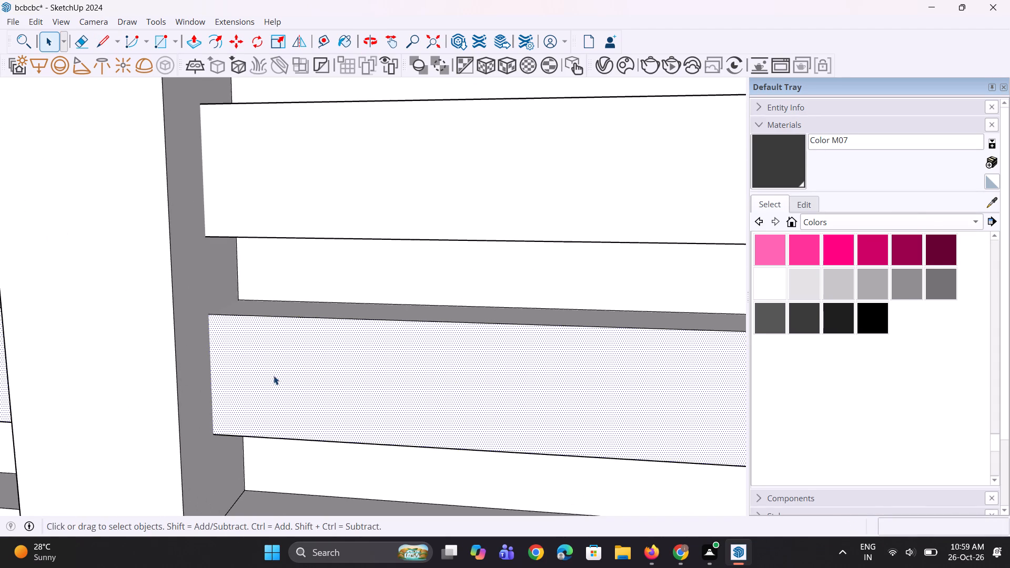
{"action": "scroll", "coordinate": [272, 379], "scroll_direction": "up", "scroll_amount": 1}
{"action": "key", "text": "l"}
{"action": "scroll", "coordinate": [272, 382], "scroll_direction": "up", "scroll_amount": 3}
{"action": "scroll", "coordinate": [213, 300], "scroll_direction": "up", "scroll_amount": 2}
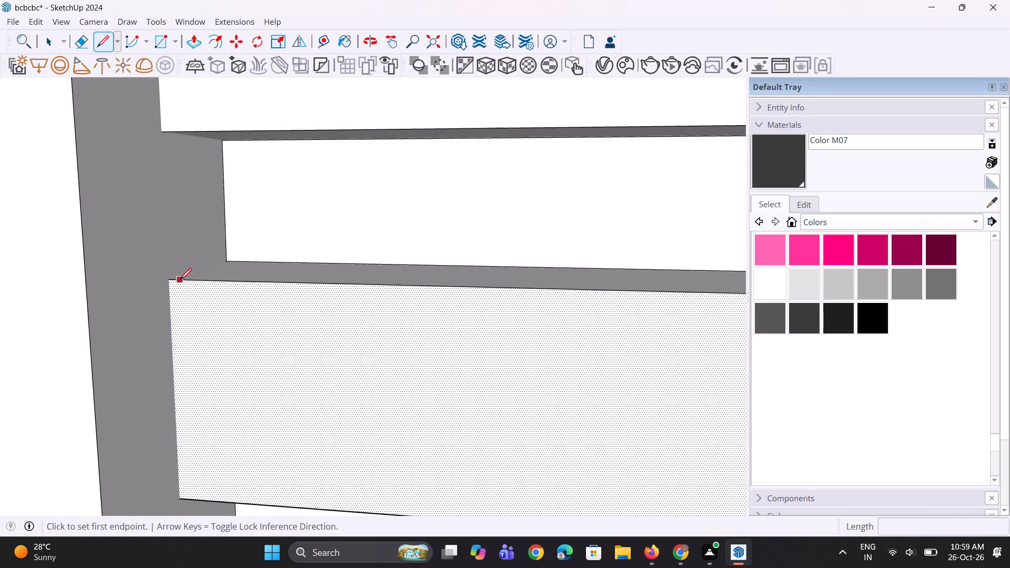
{"action": "middle_click_drag", "start_coordinate": [178, 296], "coordinate": [216, 377]}
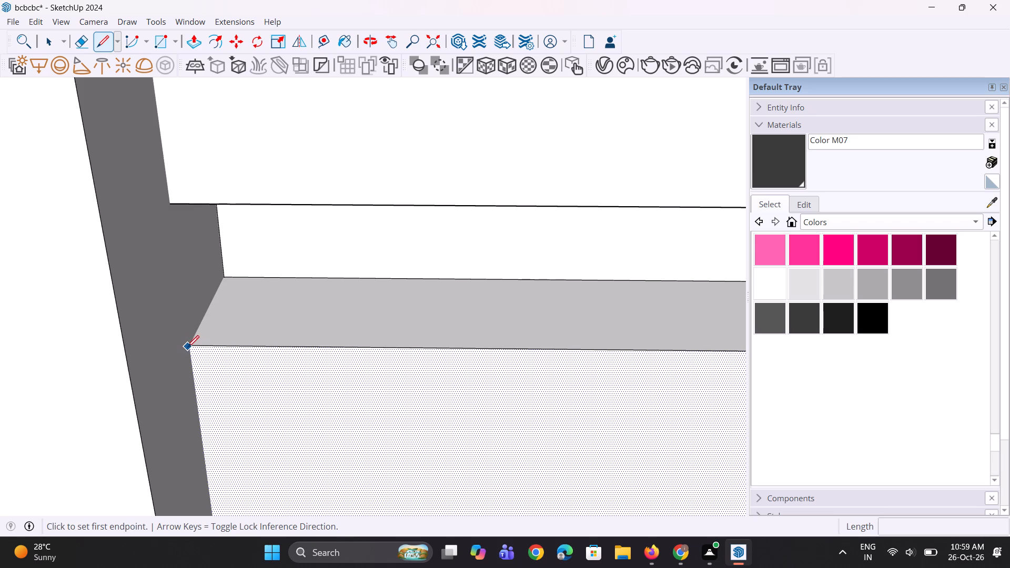
{"action": "left_click", "coordinate": [191, 346]}
{"action": "scroll", "coordinate": [208, 391], "scroll_direction": "down", "scroll_amount": 5}
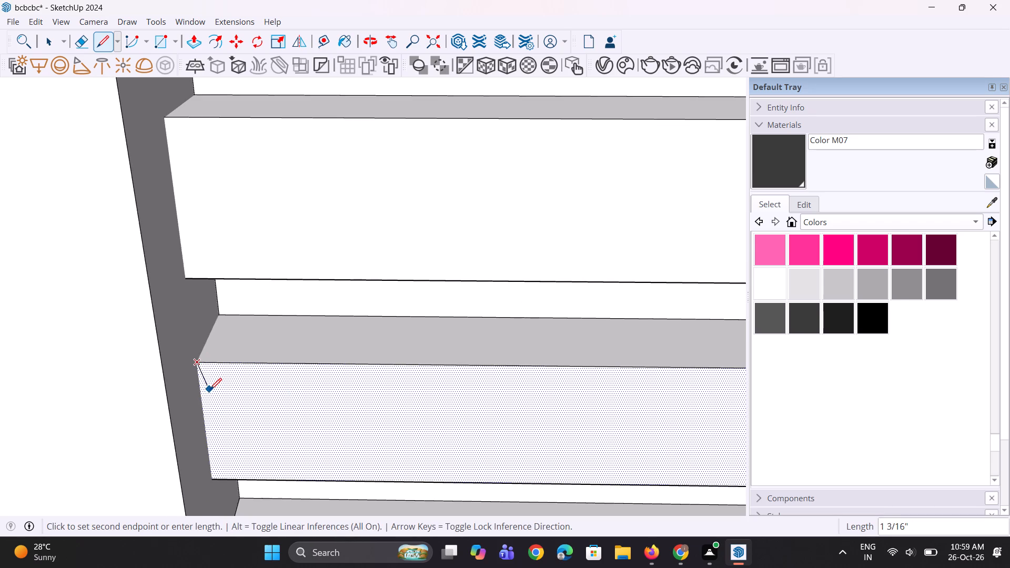
{"action": "scroll", "coordinate": [214, 483], "scroll_direction": "up", "scroll_amount": 6}
{"action": "left_click", "coordinate": [213, 482]}
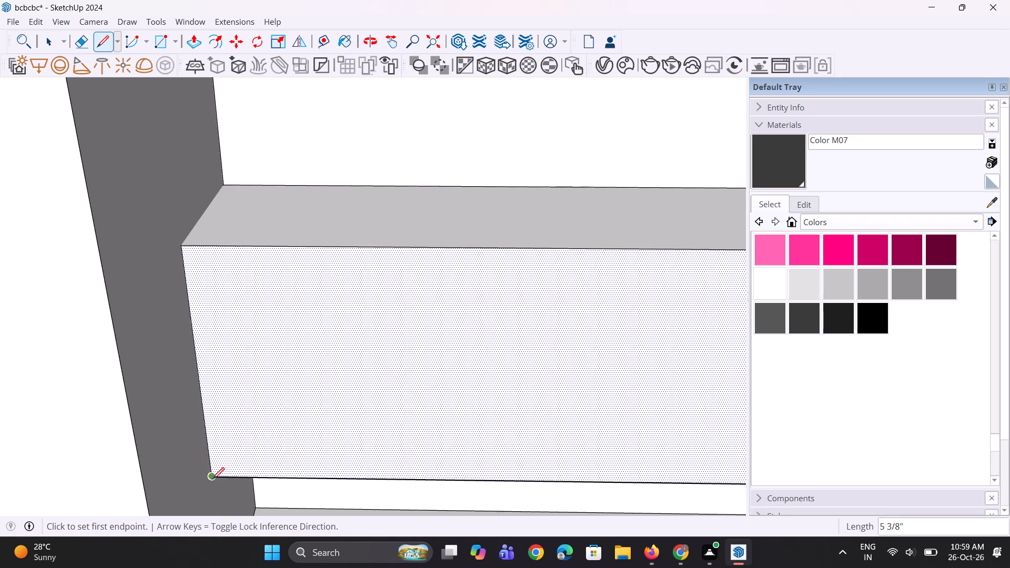
{"action": "key", "text": "space"}
{"action": "left_click", "coordinate": [225, 450]}
Draw a vertical line down the left end of the second band face above the ledge, from its top corner to its bottom corner.
{"action": "scroll", "coordinate": [307, 430], "scroll_direction": "down", "scroll_amount": 5}
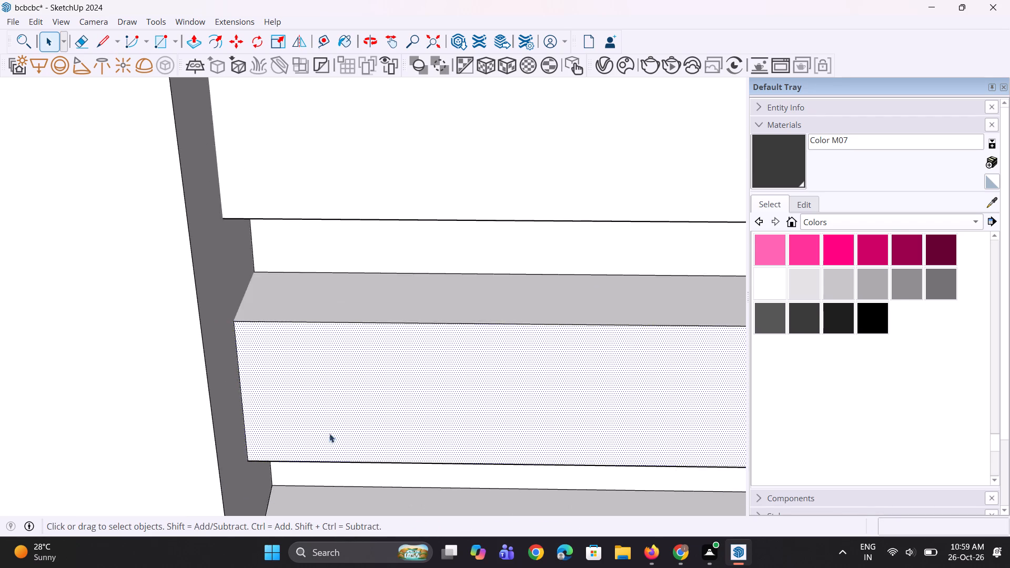
{"action": "middle_click_drag", "start_coordinate": [369, 414], "coordinate": [412, 392]}
{"action": "scroll", "coordinate": [413, 392], "scroll_direction": "down", "scroll_amount": 9}
{"action": "middle_click_drag", "start_coordinate": [413, 392], "coordinate": [305, 411]}
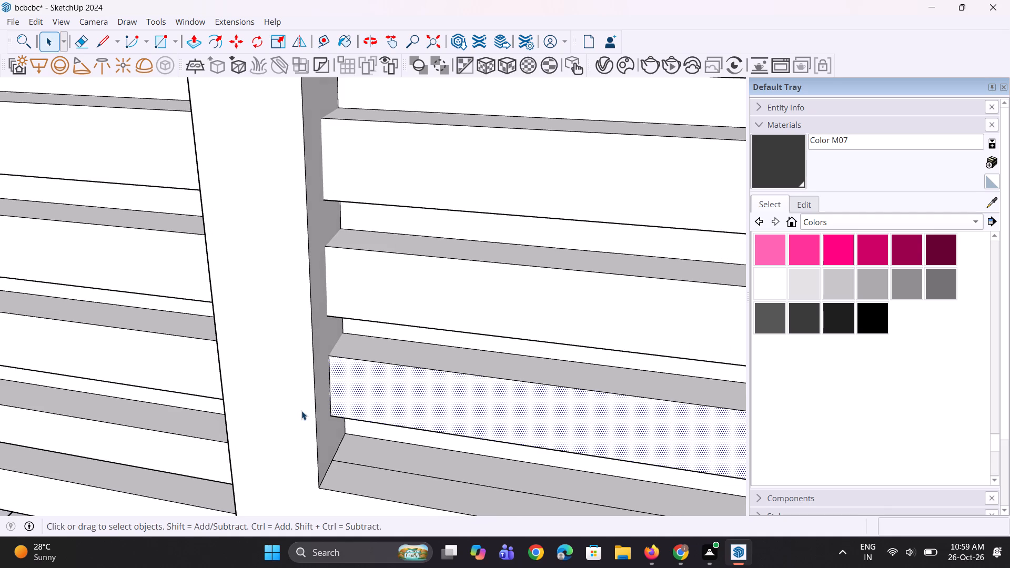
{"action": "scroll", "coordinate": [309, 437], "scroll_direction": "down", "scroll_amount": 2}
{"action": "scroll", "coordinate": [348, 343], "scroll_direction": "up", "scroll_amount": 3}
{"action": "key", "text": "l"}
{"action": "scroll", "coordinate": [331, 315], "scroll_direction": "up", "scroll_amount": 2}
{"action": "scroll", "coordinate": [317, 272], "scroll_direction": "up", "scroll_amount": 3}
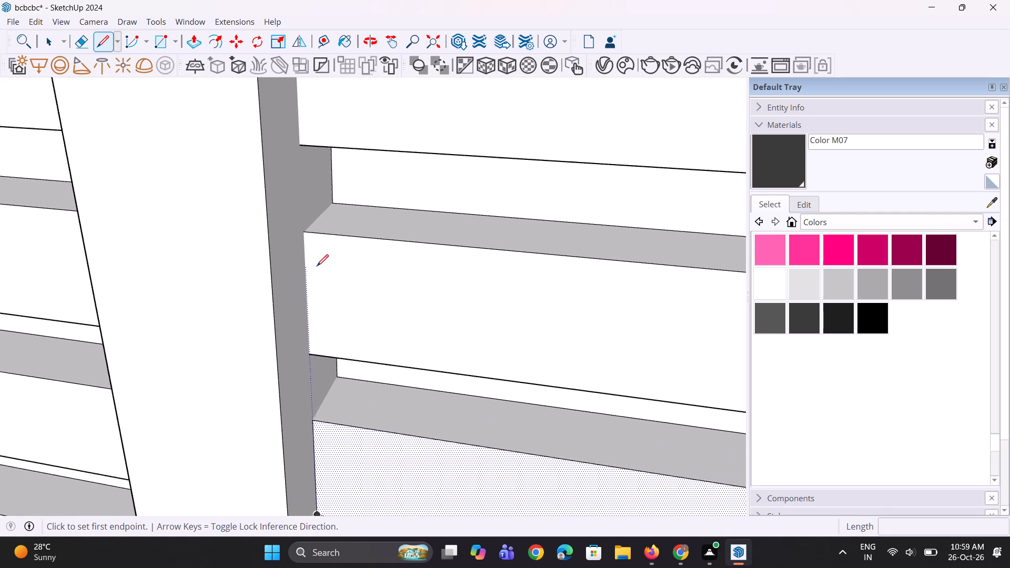
{"action": "scroll", "coordinate": [319, 258], "scroll_direction": "up", "scroll_amount": 2}
{"action": "left_click", "coordinate": [301, 222]}
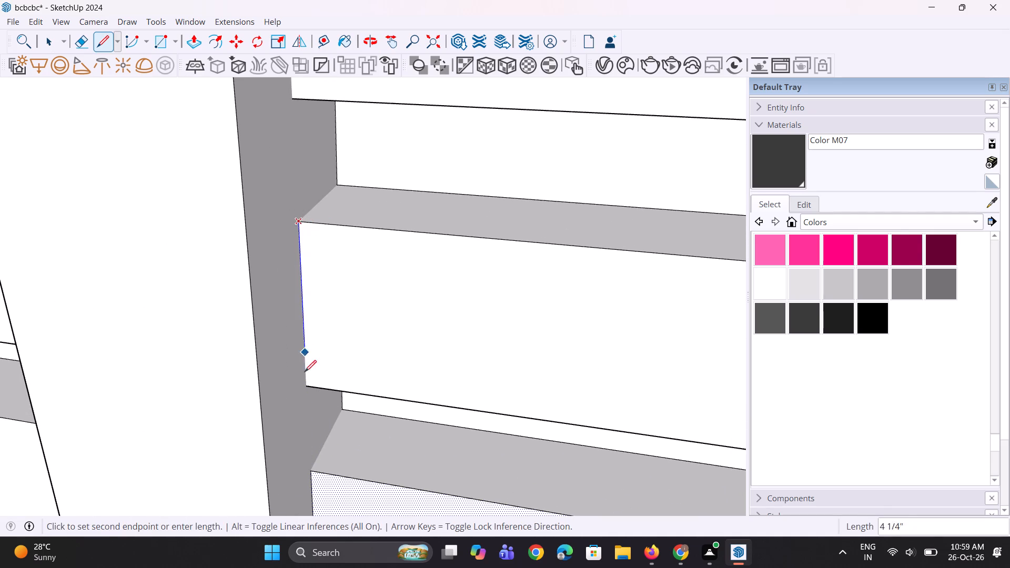
{"action": "left_click", "coordinate": [307, 386]}
Draw a vertical line down the left end of the third band face above the ledge, starting at its top corner.
{"action": "scroll", "coordinate": [337, 442], "scroll_direction": "down", "scroll_amount": 7}
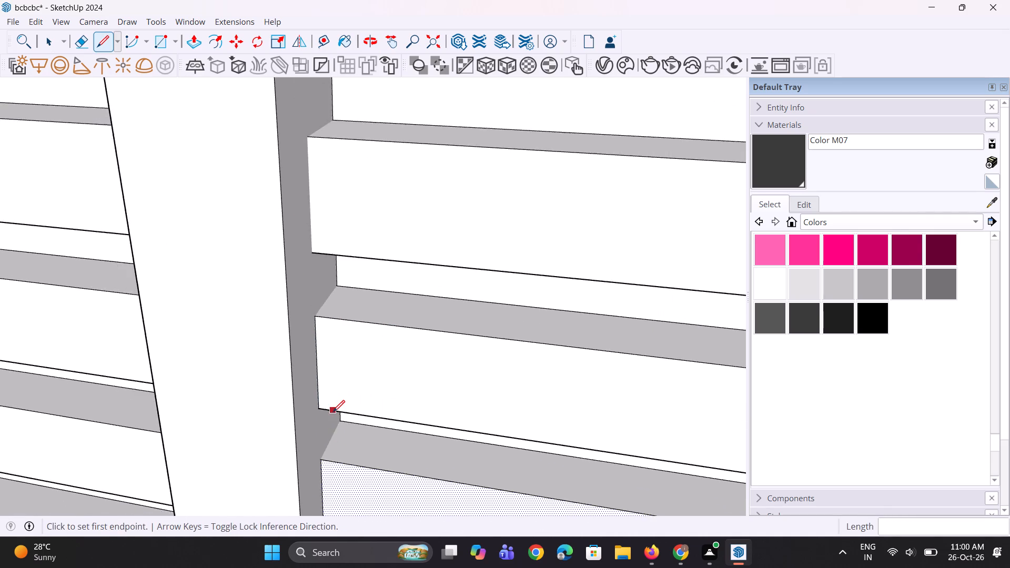
{"action": "scroll", "coordinate": [333, 412], "scroll_direction": "down", "scroll_amount": 2}
{"action": "scroll", "coordinate": [320, 215], "scroll_direction": "up", "scroll_amount": 4}
{"action": "left_click", "coordinate": [318, 236]}
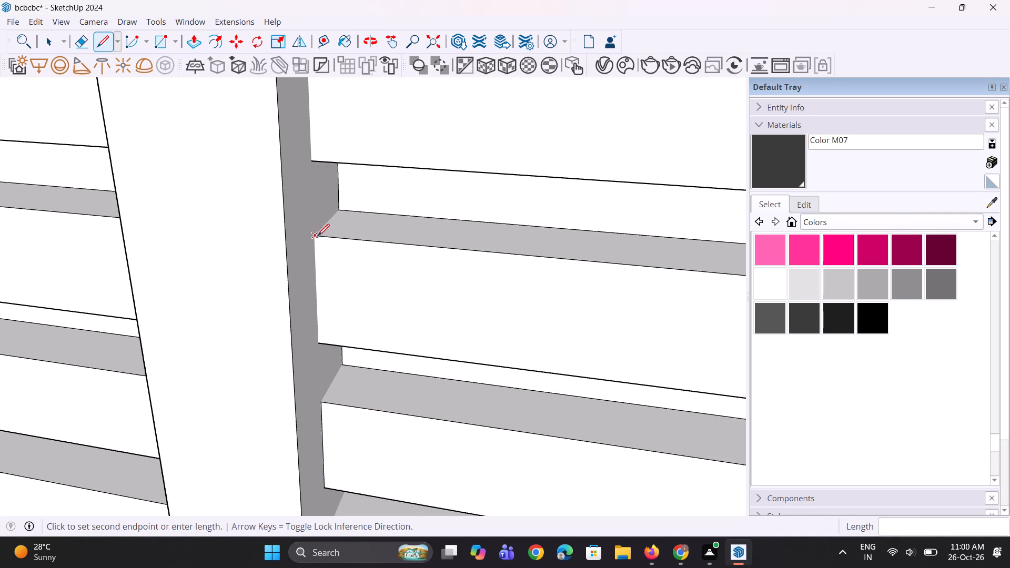
Finish the third band face's line at its bottom corner and draw a matching line down the left end of the next band up.
{"action": "left_click", "coordinate": [321, 342]}
{"action": "scroll", "coordinate": [327, 386], "scroll_direction": "down", "scroll_amount": 9}
{"action": "scroll", "coordinate": [322, 272], "scroll_direction": "up", "scroll_amount": 7}
{"action": "left_click", "coordinate": [323, 244]}
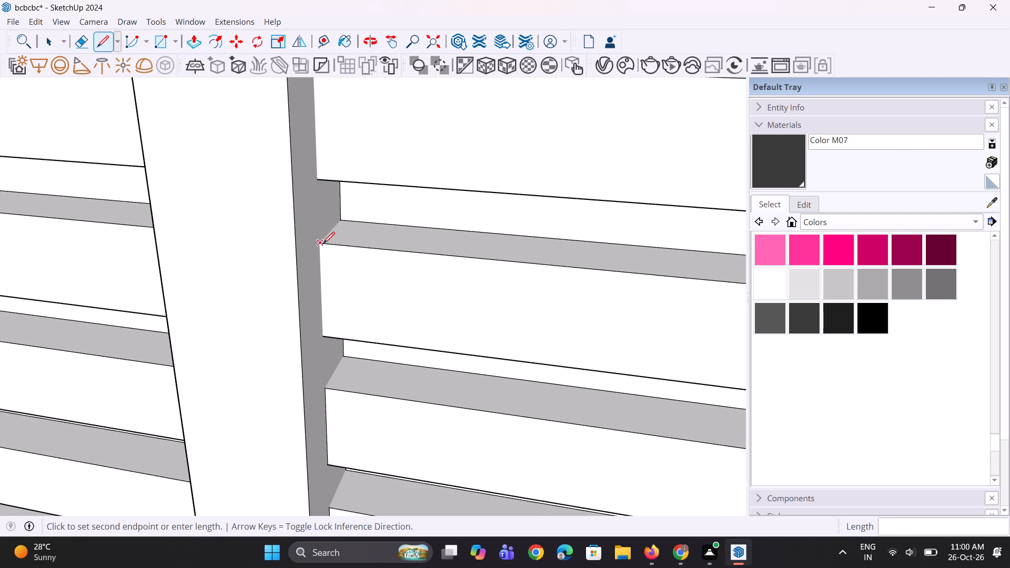
{"action": "left_click", "coordinate": [326, 335]}
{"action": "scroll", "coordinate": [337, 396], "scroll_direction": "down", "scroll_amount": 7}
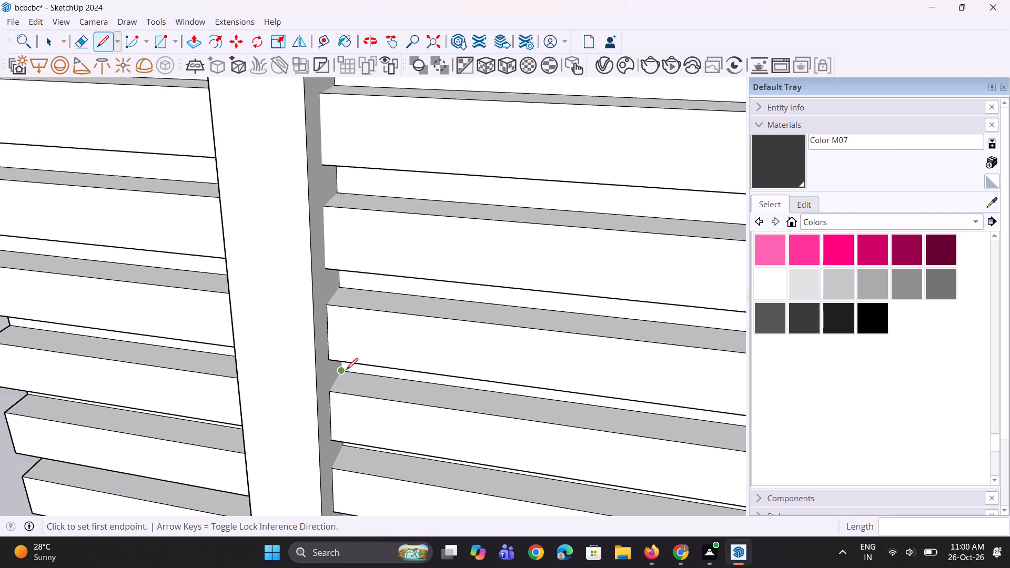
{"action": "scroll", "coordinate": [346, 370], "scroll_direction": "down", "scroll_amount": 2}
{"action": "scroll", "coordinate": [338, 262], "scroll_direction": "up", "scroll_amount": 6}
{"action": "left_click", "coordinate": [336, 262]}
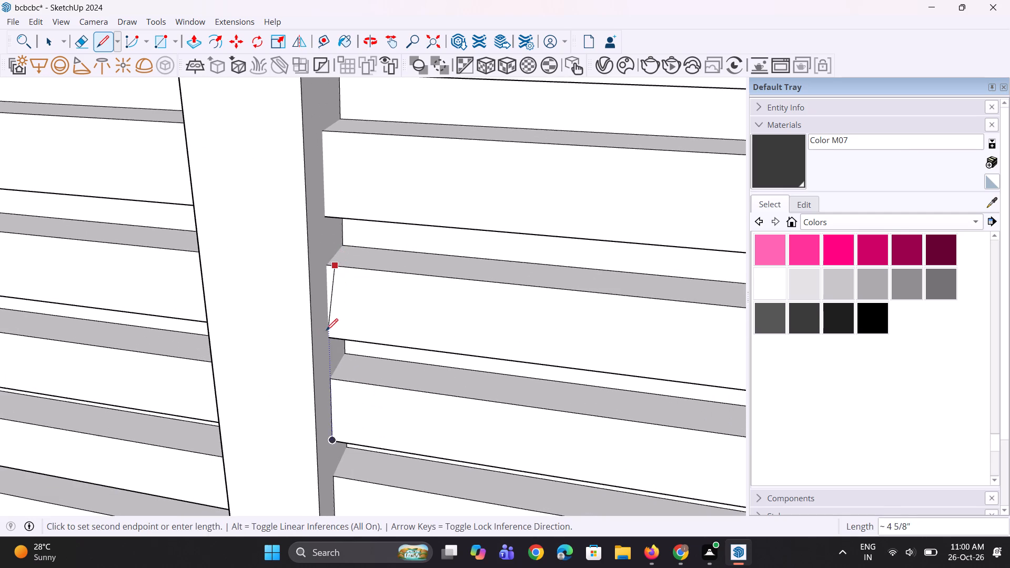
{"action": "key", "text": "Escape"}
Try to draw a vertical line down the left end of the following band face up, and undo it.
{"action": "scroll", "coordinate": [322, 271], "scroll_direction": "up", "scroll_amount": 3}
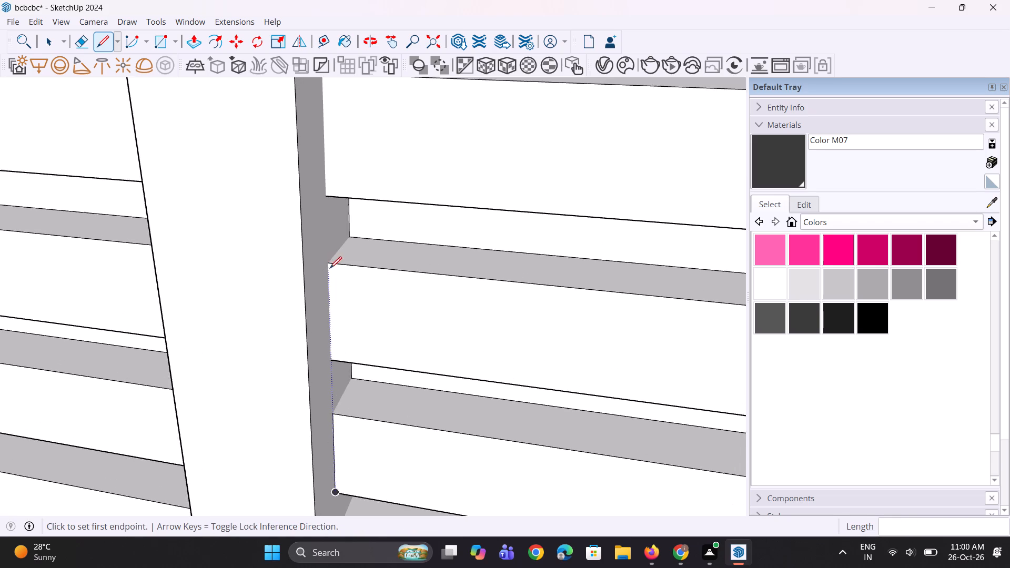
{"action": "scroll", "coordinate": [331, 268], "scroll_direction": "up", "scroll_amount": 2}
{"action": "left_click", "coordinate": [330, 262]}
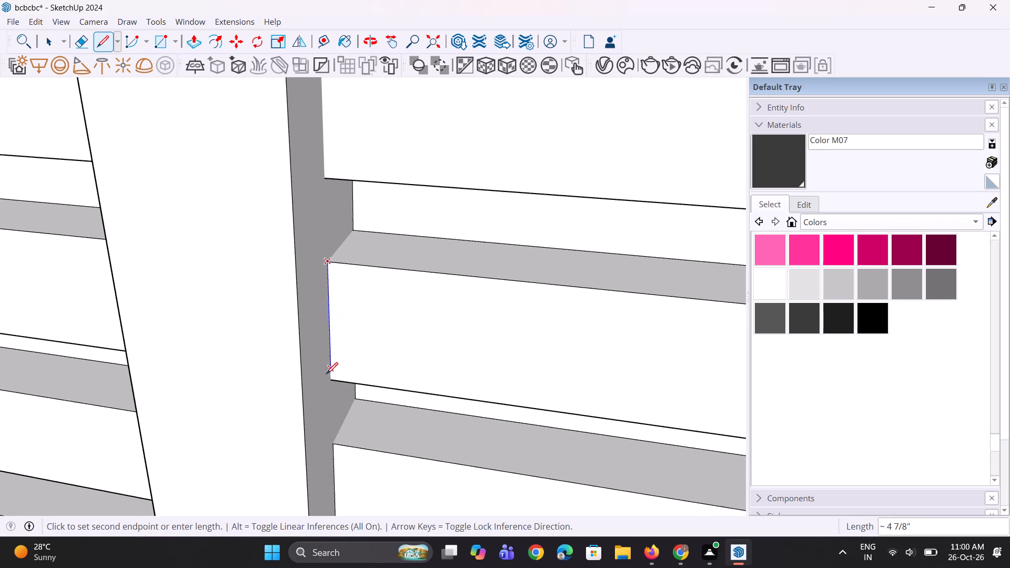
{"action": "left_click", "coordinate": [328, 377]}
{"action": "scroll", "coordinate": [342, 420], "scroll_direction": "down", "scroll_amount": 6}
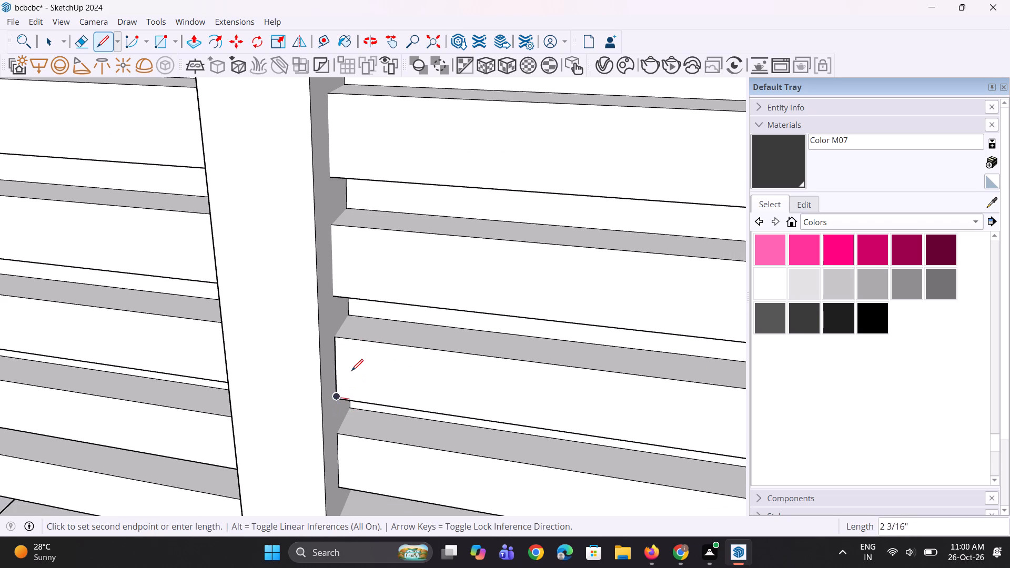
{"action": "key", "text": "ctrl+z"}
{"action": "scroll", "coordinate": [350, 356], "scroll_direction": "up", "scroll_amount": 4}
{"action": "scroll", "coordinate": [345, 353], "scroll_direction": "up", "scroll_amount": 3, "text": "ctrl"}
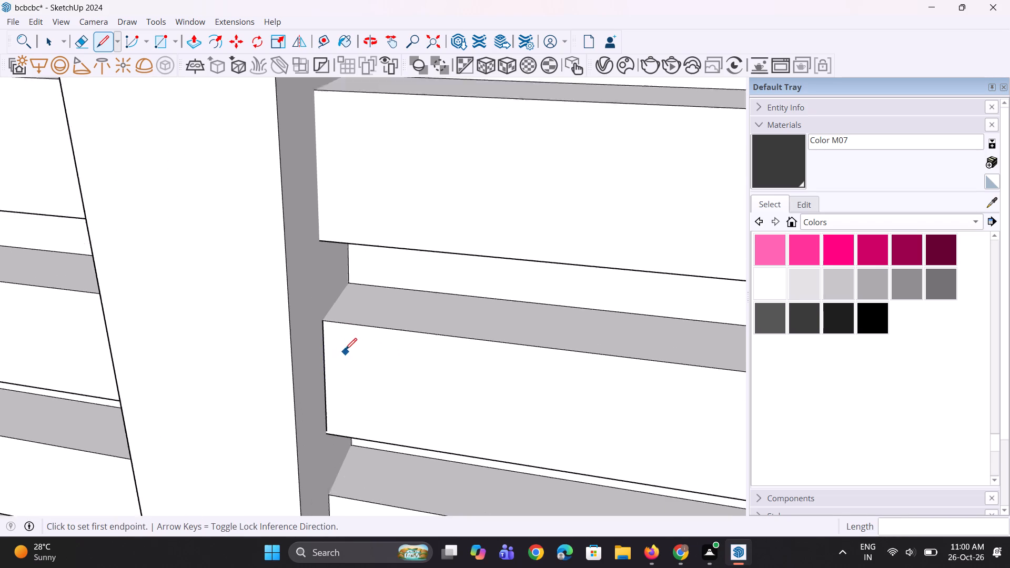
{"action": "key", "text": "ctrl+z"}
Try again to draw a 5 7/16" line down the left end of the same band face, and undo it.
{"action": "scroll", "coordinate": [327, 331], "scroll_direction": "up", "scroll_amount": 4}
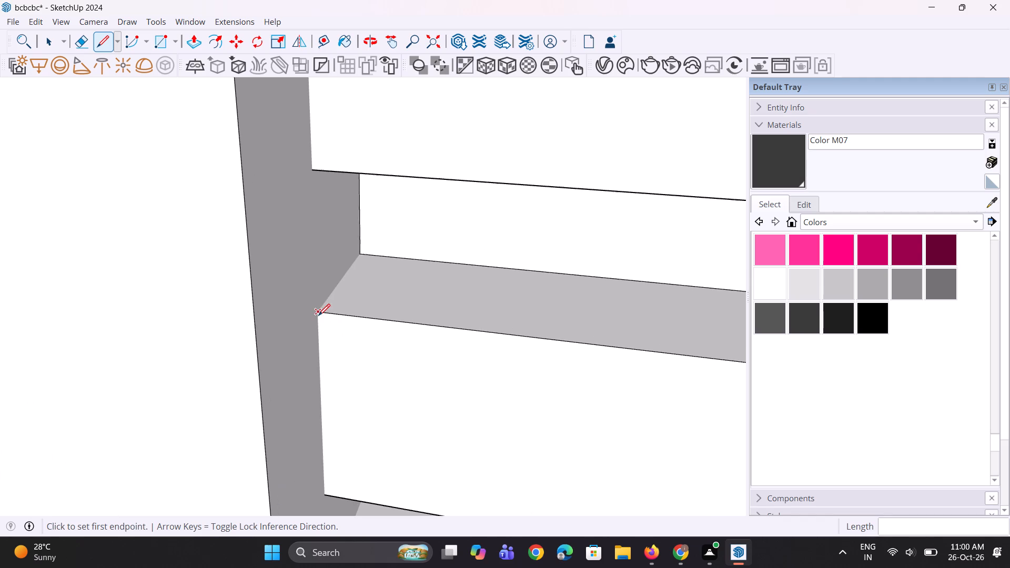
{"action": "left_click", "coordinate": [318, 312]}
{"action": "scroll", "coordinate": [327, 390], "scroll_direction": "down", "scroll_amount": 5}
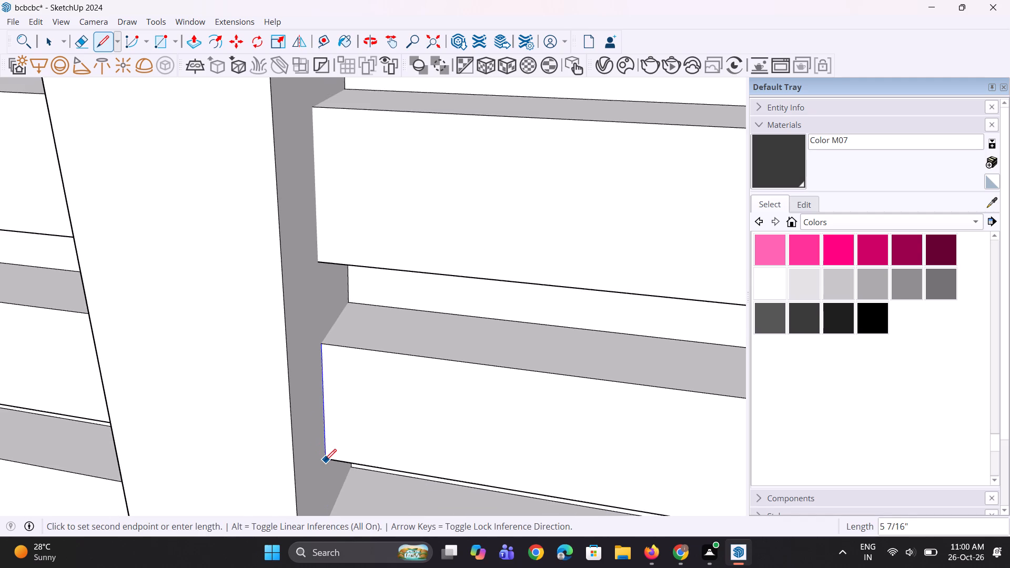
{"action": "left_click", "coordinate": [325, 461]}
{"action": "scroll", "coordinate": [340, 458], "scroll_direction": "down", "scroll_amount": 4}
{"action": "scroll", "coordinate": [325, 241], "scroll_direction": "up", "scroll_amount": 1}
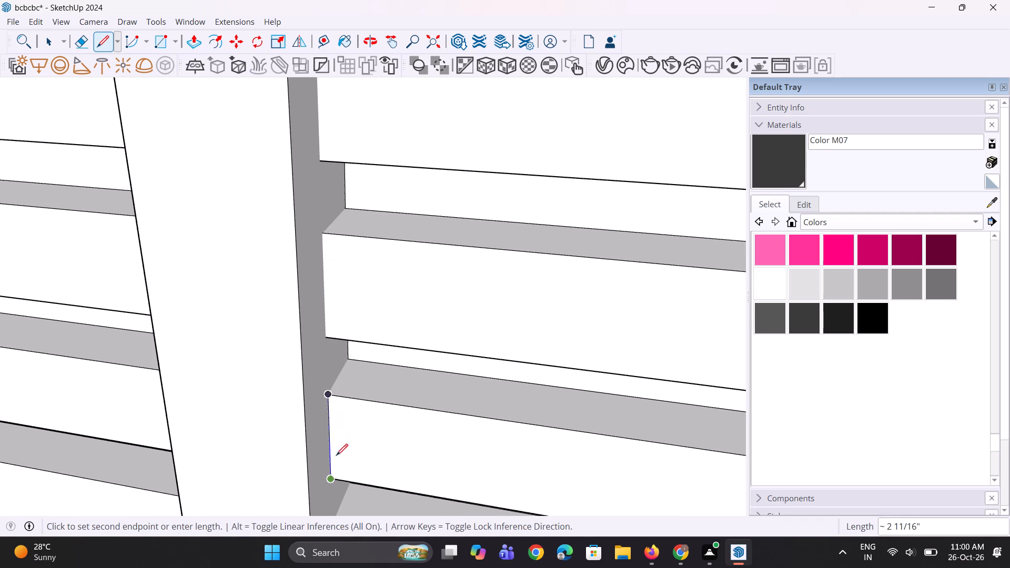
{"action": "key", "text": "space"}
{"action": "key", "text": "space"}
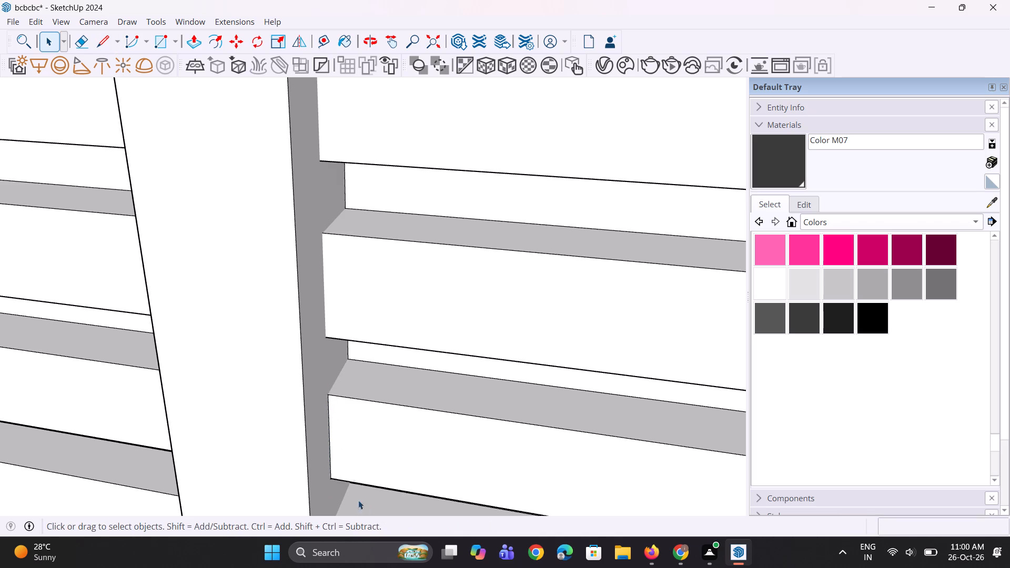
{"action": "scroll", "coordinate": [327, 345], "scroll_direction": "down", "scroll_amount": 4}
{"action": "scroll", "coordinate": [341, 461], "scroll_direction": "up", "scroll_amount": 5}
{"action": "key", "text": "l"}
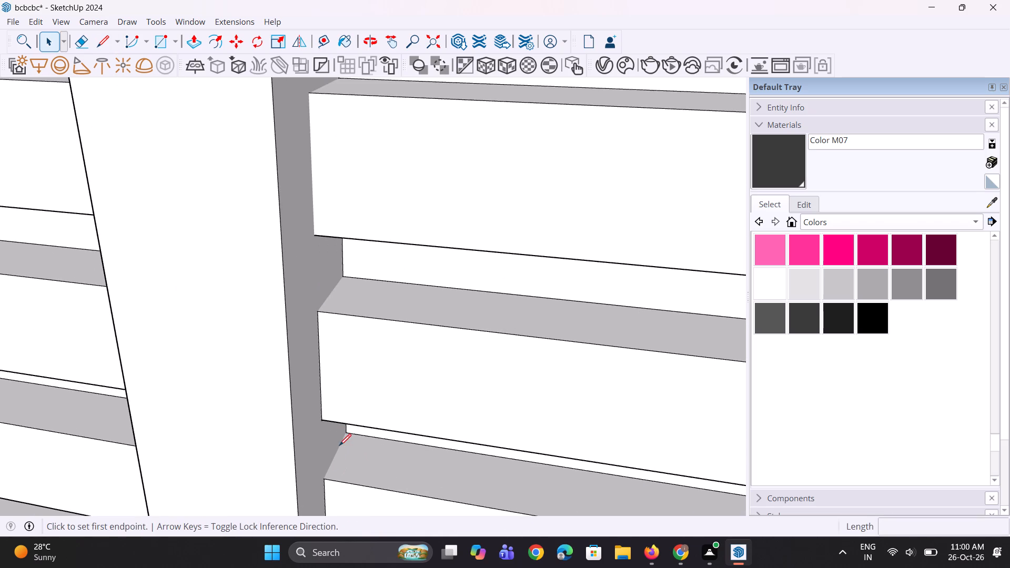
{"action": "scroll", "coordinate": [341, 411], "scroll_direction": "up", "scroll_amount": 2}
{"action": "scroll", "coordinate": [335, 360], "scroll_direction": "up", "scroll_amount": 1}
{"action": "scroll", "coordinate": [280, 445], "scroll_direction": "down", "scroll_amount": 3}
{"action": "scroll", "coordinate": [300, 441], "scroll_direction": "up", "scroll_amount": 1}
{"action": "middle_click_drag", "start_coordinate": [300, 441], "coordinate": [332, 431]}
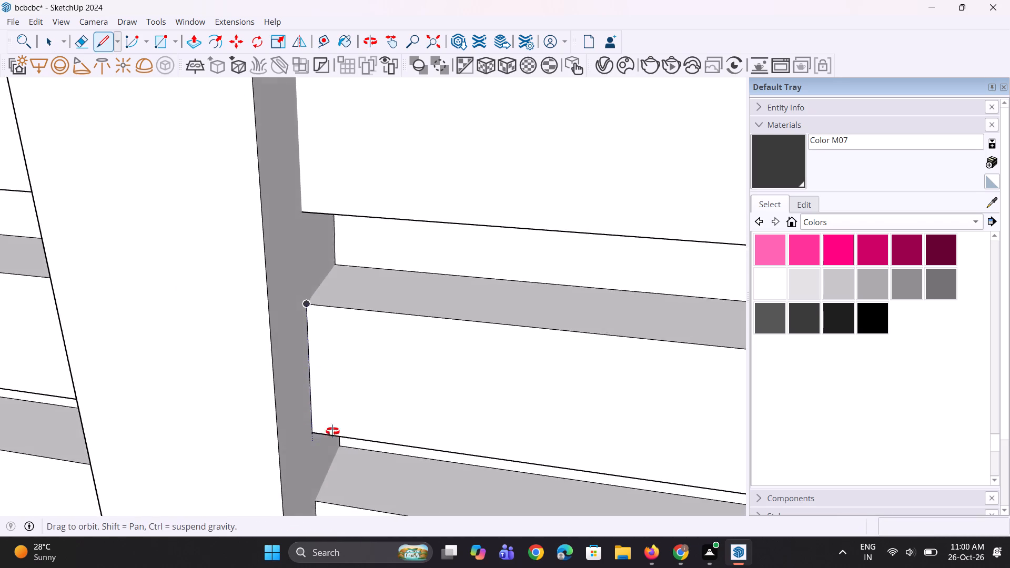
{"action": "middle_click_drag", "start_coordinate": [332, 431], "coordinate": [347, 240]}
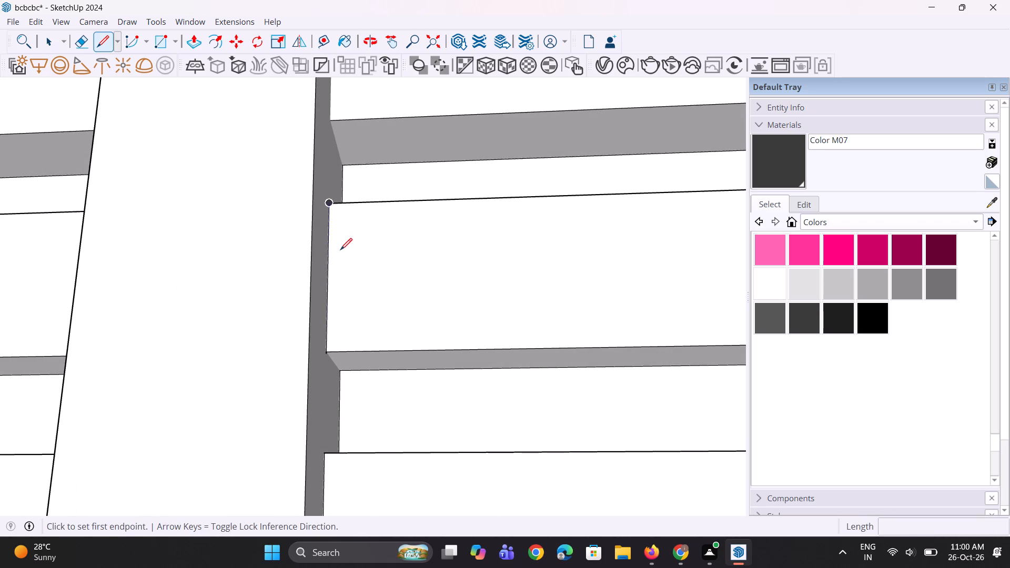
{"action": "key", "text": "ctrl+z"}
Draw a 5 3/8" vertical line down the left end of the same band face, from its top corner to its bottom edge.
{"action": "middle_click_drag", "start_coordinate": [337, 324], "coordinate": [322, 395]}
{"action": "scroll", "coordinate": [337, 353], "scroll_direction": "up", "scroll_amount": 2}
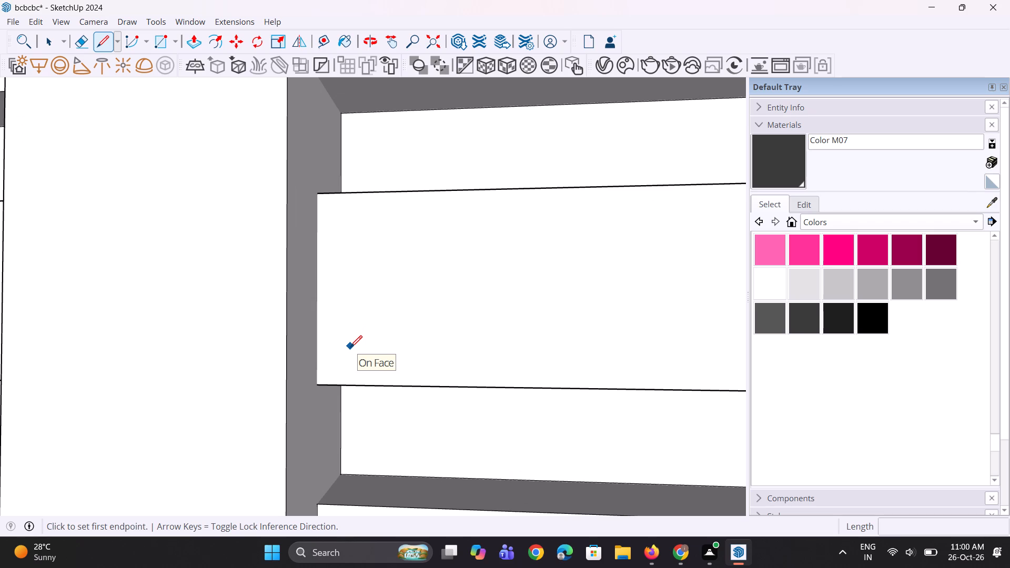
{"action": "scroll", "coordinate": [359, 141], "scroll_direction": "up", "scroll_amount": 2}
{"action": "scroll", "coordinate": [326, 184], "scroll_direction": "up", "scroll_amount": 2}
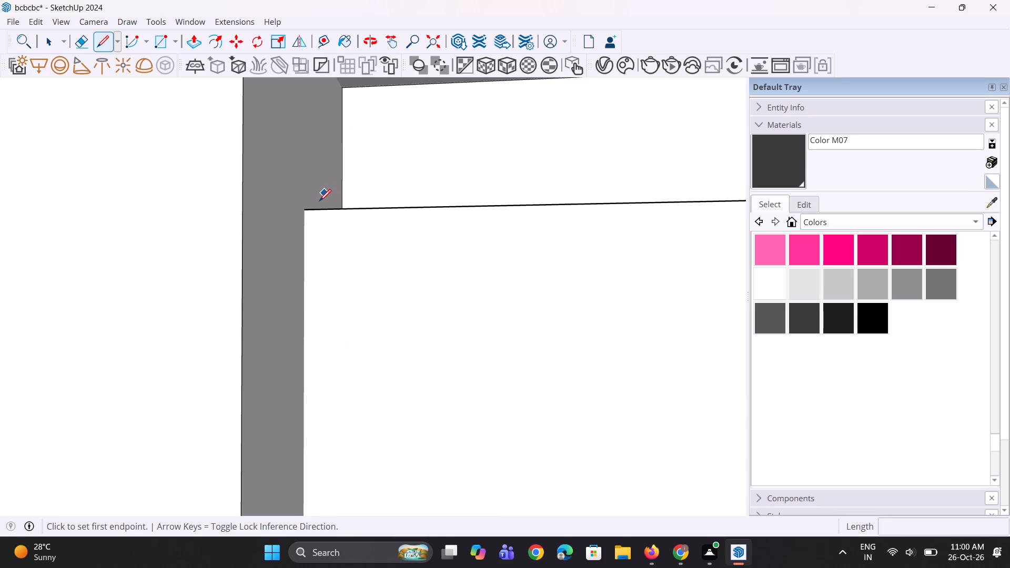
{"action": "middle_click_drag", "start_coordinate": [319, 216], "coordinate": [294, 316]}
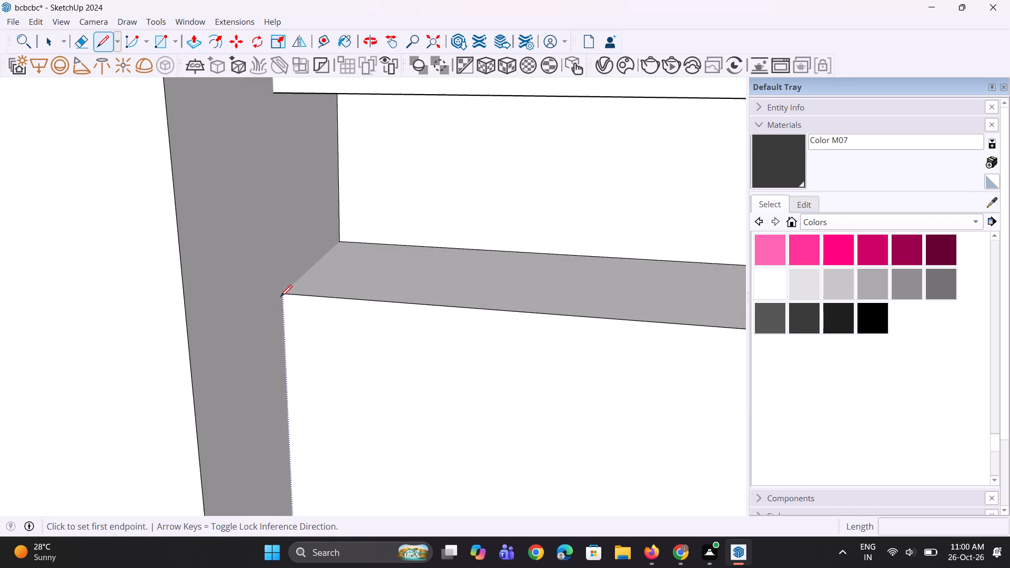
{"action": "left_click", "coordinate": [286, 296]}
{"action": "scroll", "coordinate": [286, 352], "scroll_direction": "down", "scroll_amount": 10}
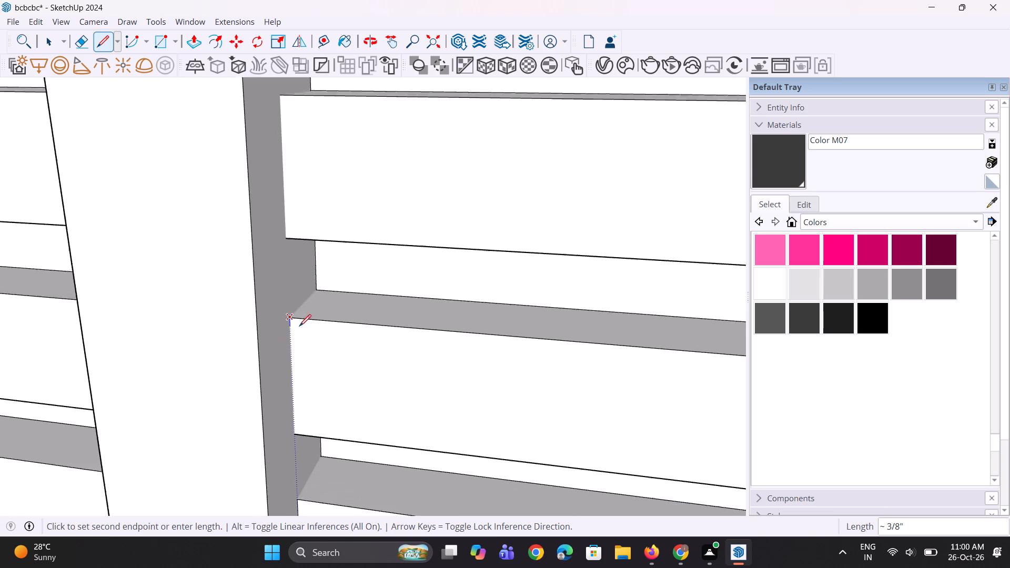
{"action": "scroll", "coordinate": [311, 428], "scroll_direction": "up", "scroll_amount": 5}
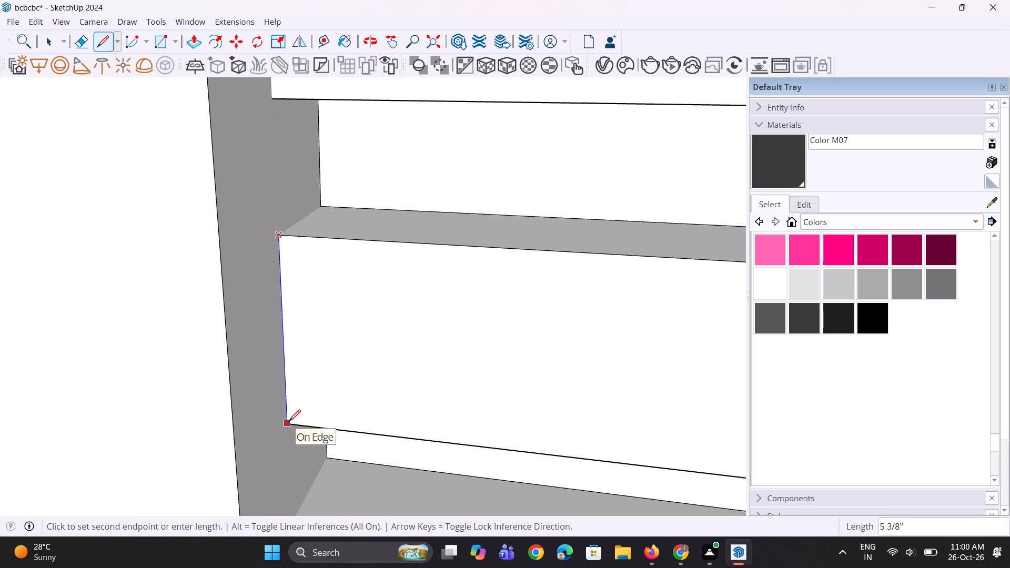
{"action": "left_click", "coordinate": [289, 421]}
{"action": "scroll", "coordinate": [305, 458], "scroll_direction": "down", "scroll_amount": 6}
{"action": "key", "text": "space"}
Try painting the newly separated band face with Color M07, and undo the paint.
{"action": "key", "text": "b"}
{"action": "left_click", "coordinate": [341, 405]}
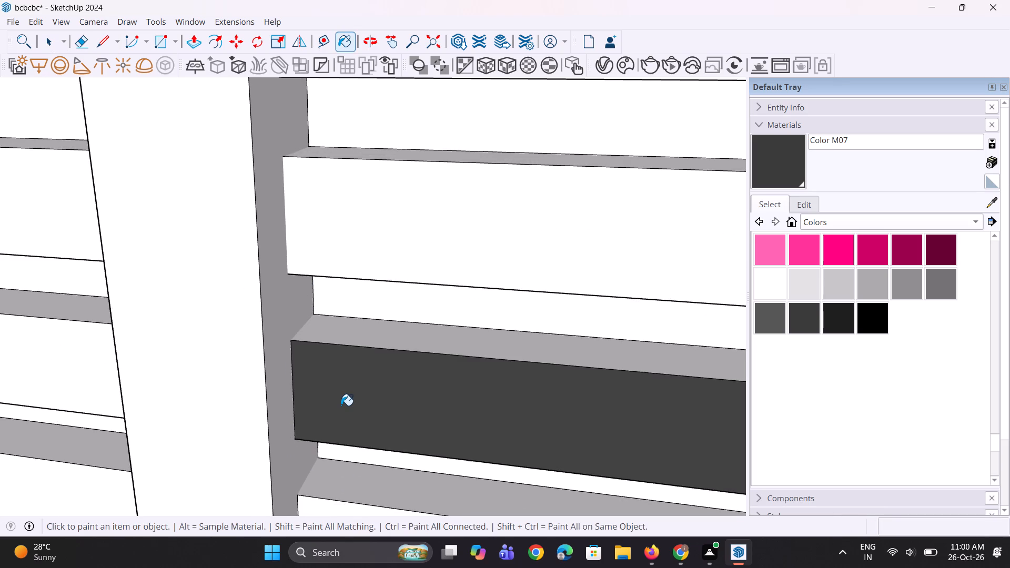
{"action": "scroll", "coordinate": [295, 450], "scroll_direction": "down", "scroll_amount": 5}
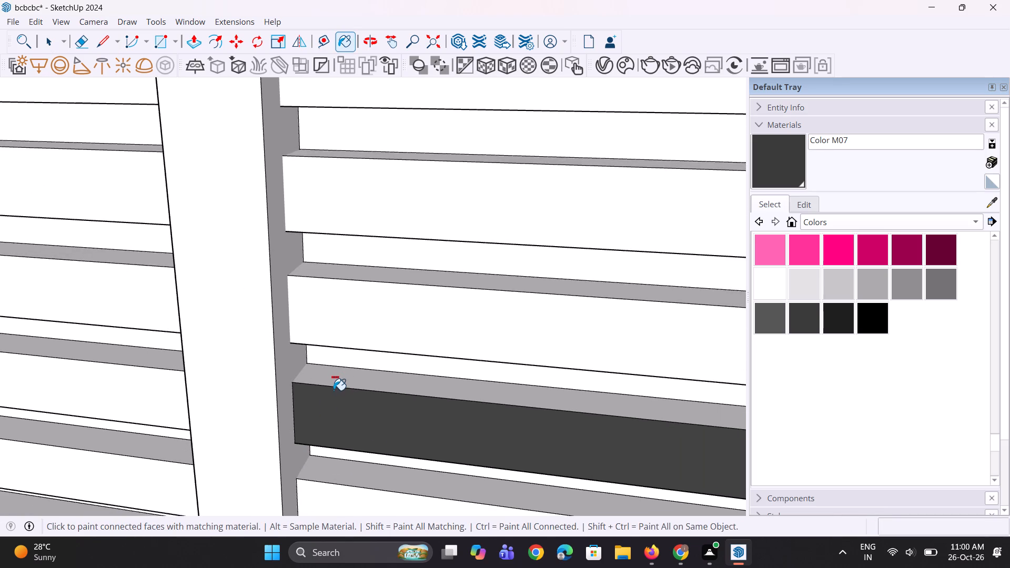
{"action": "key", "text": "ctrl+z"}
Select the newly separated band face.
{"action": "key", "text": "space"}
{"action": "left_click", "coordinate": [335, 415]}
{"action": "scroll", "coordinate": [276, 429], "scroll_direction": "down", "scroll_amount": 2}
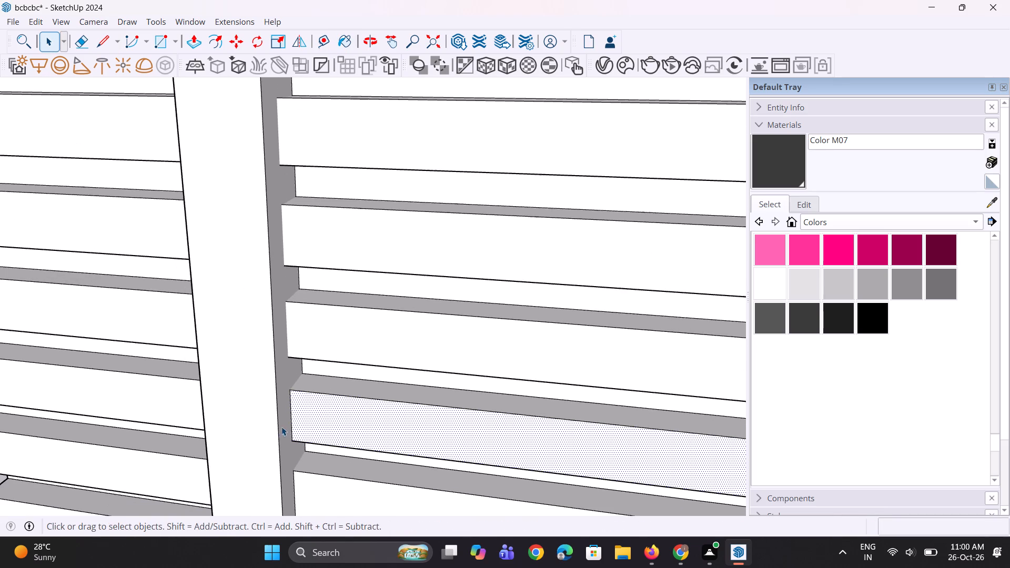
Draw a vertical line about 5 7/16" long down the left end of the band face just above the selected one.
{"action": "key", "text": "space"}
{"action": "key", "text": "l"}
{"action": "scroll", "coordinate": [265, 328], "scroll_direction": "up", "scroll_amount": 4}
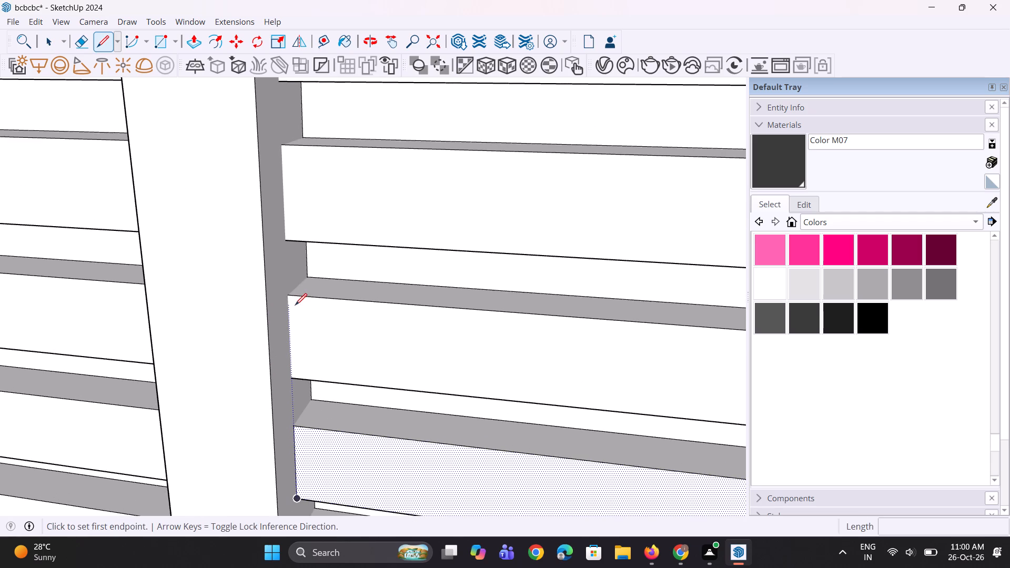
{"action": "left_click", "coordinate": [287, 298]}
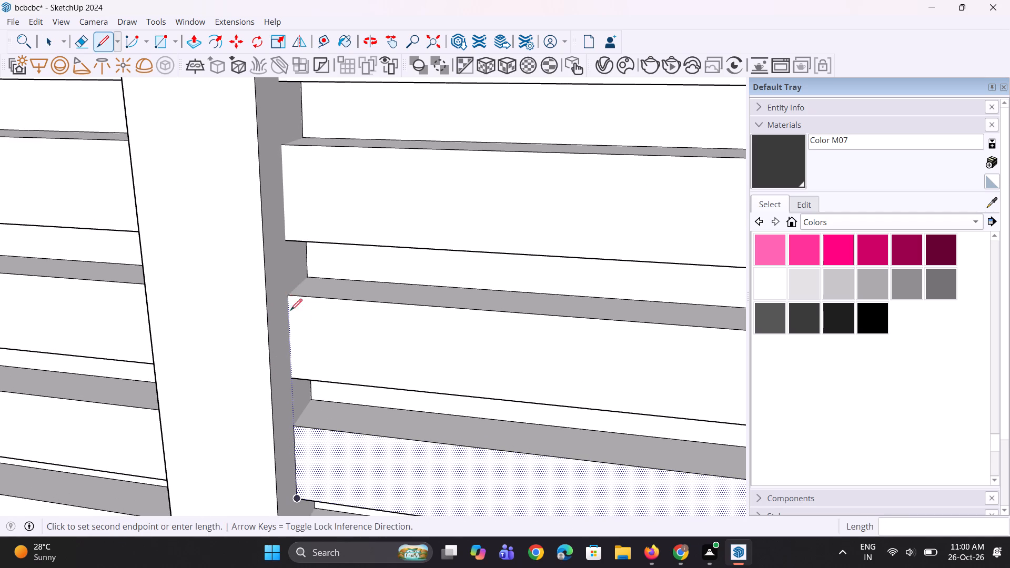
{"action": "key", "text": "Escape"}
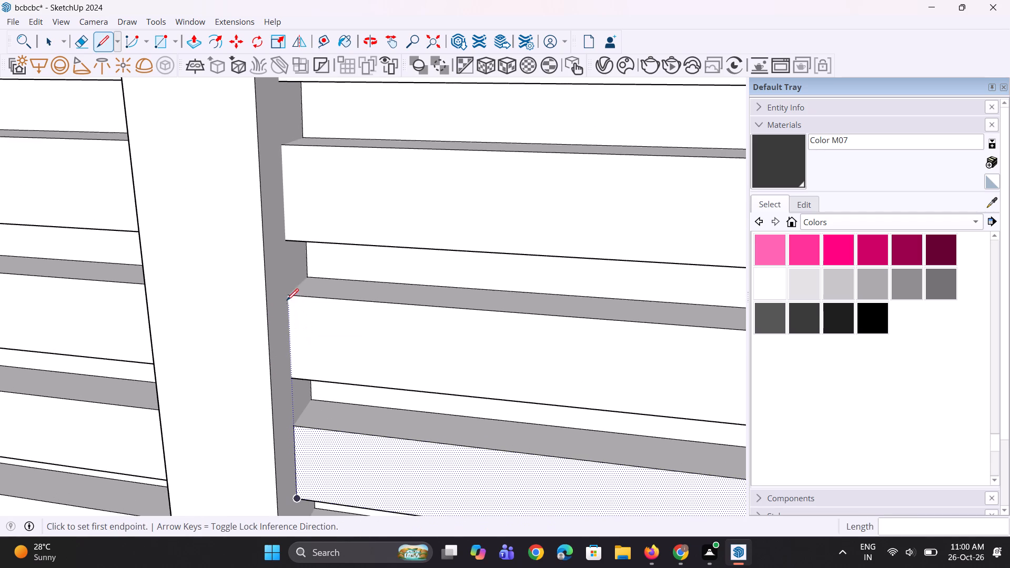
{"action": "left_click", "coordinate": [287, 294]}
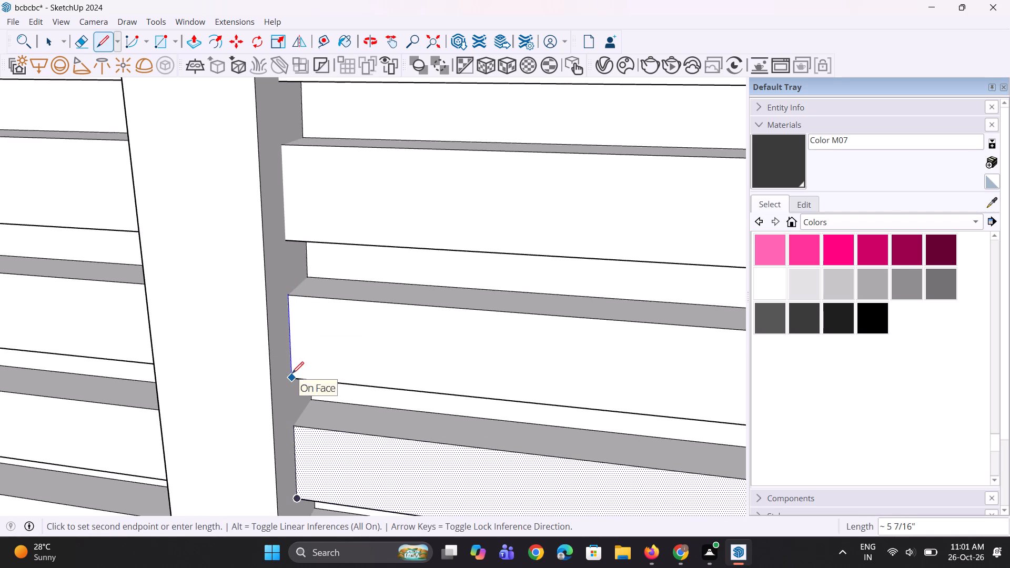
{"action": "left_click", "coordinate": [292, 373]}
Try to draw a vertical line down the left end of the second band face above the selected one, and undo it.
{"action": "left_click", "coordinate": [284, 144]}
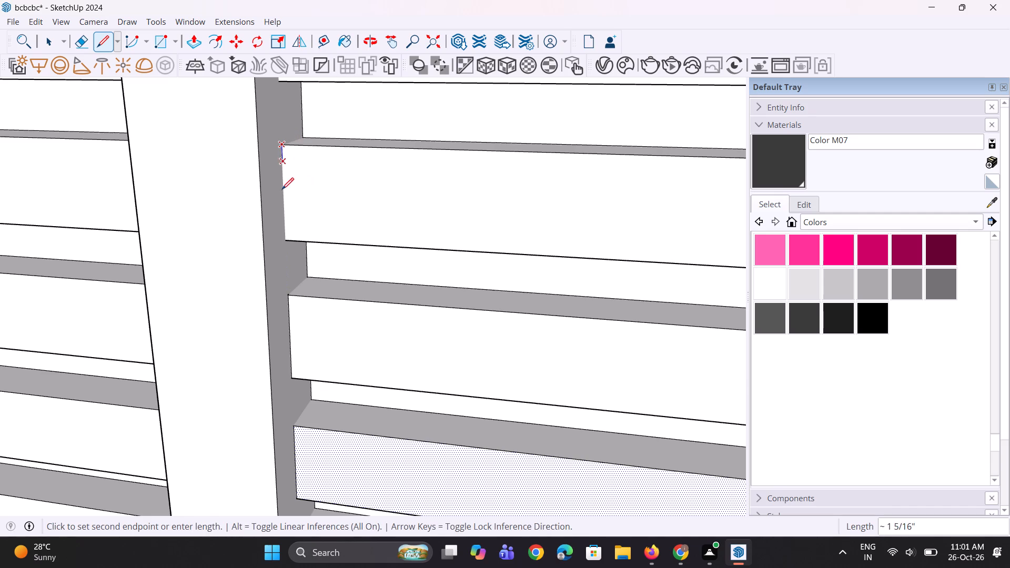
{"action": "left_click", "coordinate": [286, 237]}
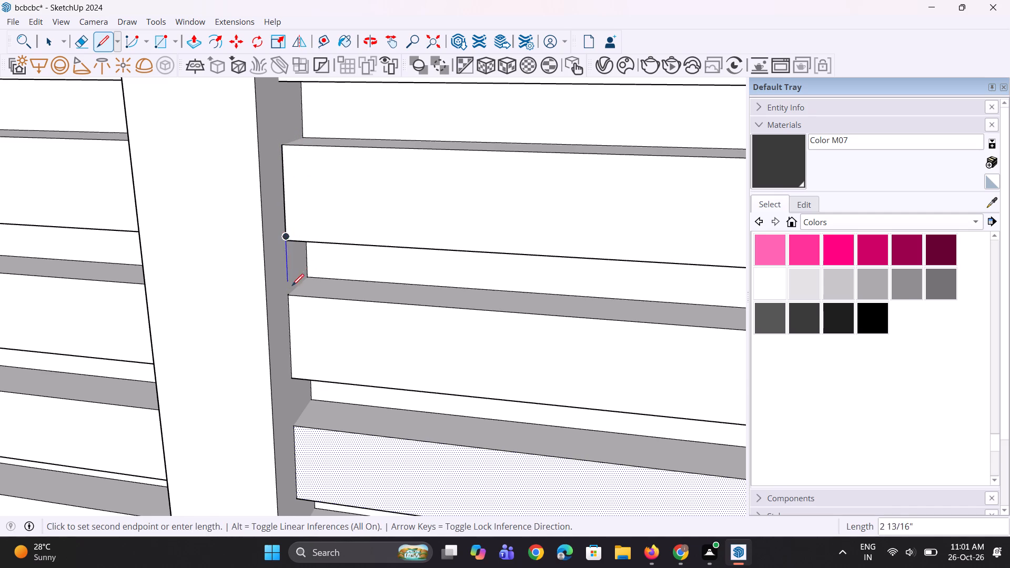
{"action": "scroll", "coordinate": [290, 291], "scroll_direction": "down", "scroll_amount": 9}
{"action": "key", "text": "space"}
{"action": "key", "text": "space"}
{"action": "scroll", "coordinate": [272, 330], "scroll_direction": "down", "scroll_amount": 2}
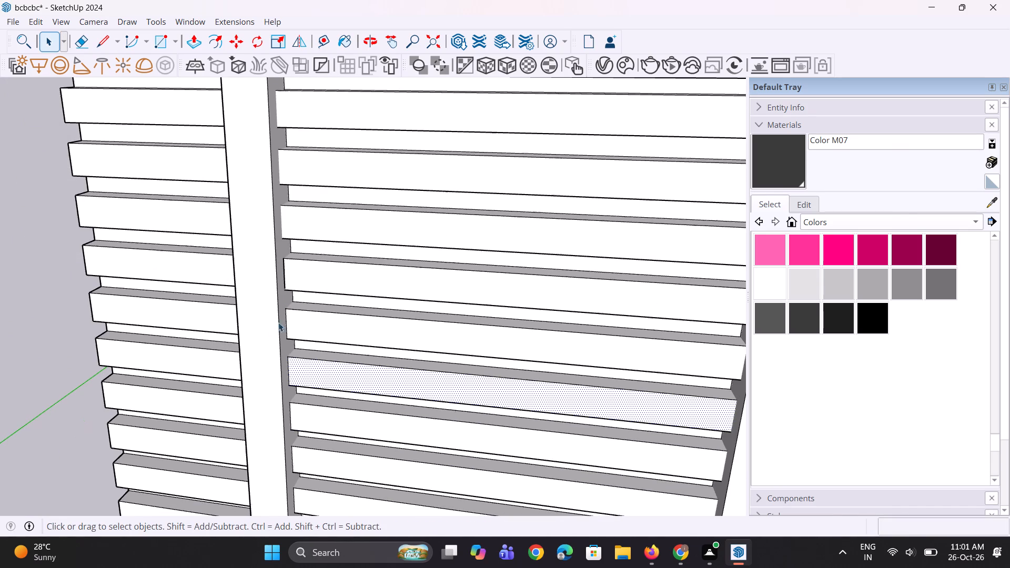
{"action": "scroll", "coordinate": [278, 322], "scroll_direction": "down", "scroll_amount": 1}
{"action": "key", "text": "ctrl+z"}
Draw a line down the left end of the second band face above the selected one, from top corner to bottom corner.
{"action": "scroll", "coordinate": [292, 348], "scroll_direction": "up", "scroll_amount": 4}
{"action": "key", "text": "l"}
{"action": "scroll", "coordinate": [285, 280], "scroll_direction": "up", "scroll_amount": 3}
{"action": "scroll", "coordinate": [291, 201], "scroll_direction": "up", "scroll_amount": 2}
{"action": "left_click", "coordinate": [271, 172]}
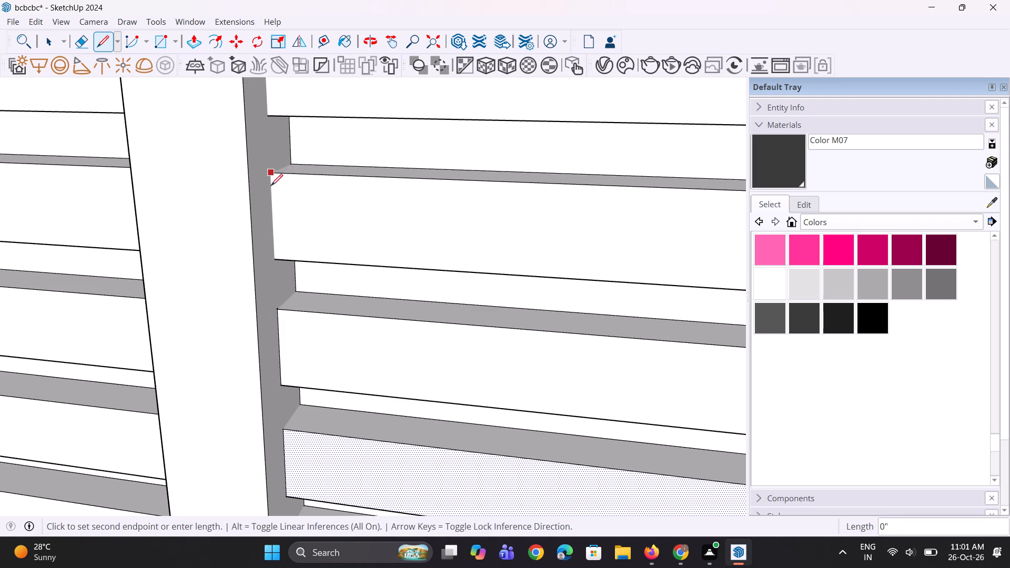
{"action": "left_click", "coordinate": [274, 260]}
{"action": "scroll", "coordinate": [284, 383], "scroll_direction": "down", "scroll_amount": 5}
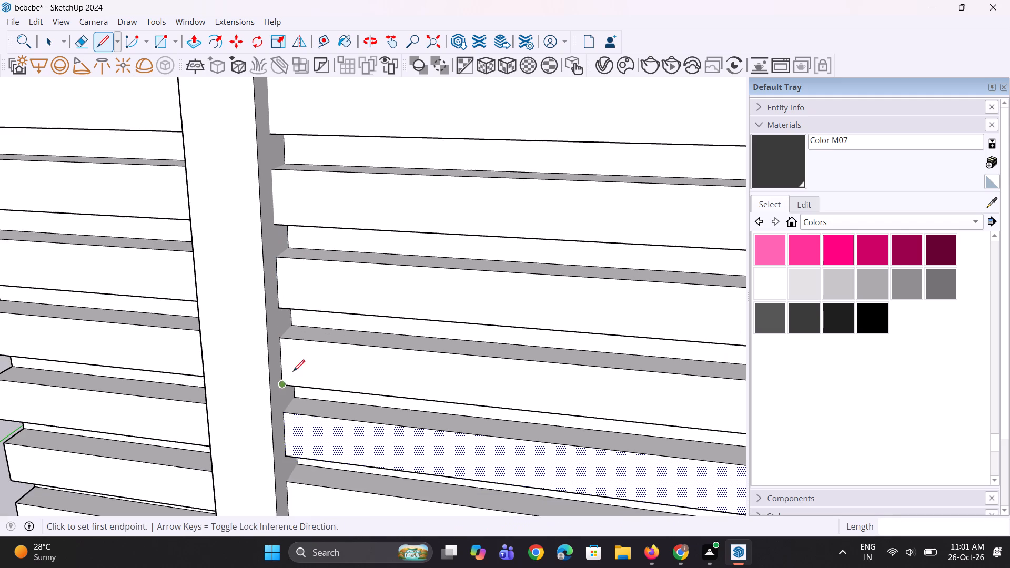
{"action": "key", "text": "space"}
Draw a vertical line about 5 1/2" long down the left end of the third band face above the selected one.
{"action": "scroll", "coordinate": [277, 164], "scroll_direction": "up", "scroll_amount": 2}
{"action": "key", "text": "l"}
{"action": "scroll", "coordinate": [276, 175], "scroll_direction": "up", "scroll_amount": 3}
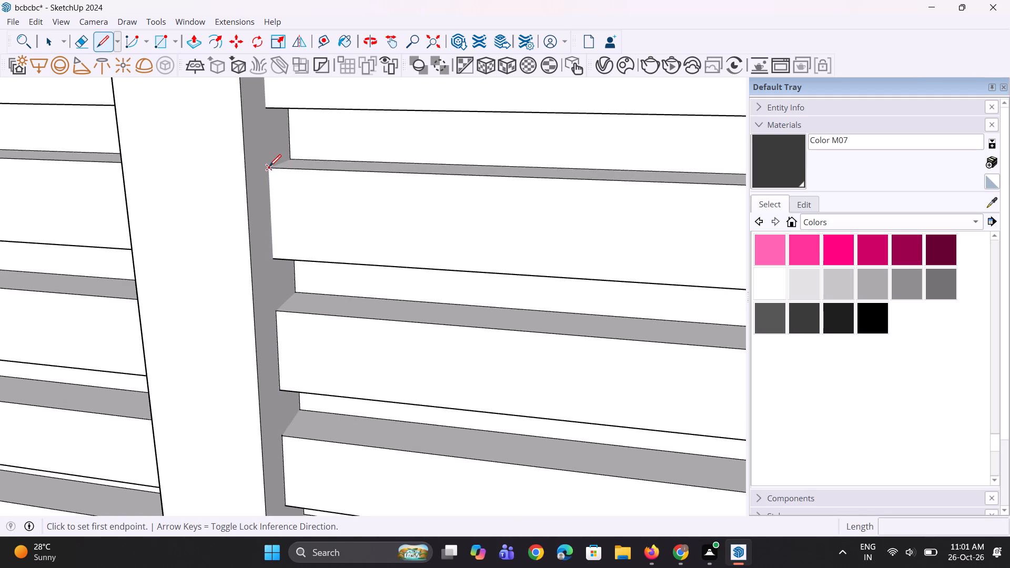
{"action": "left_click", "coordinate": [269, 166]}
{"action": "left_click", "coordinate": [274, 259]}
{"action": "key", "text": "space"}
Draw a line down the left end of the second band face from the top of the lower opening, corner to corner.
{"action": "scroll", "coordinate": [296, 322], "scroll_direction": "down", "scroll_amount": 13}
{"action": "scroll", "coordinate": [297, 189], "scroll_direction": "up", "scroll_amount": 4}
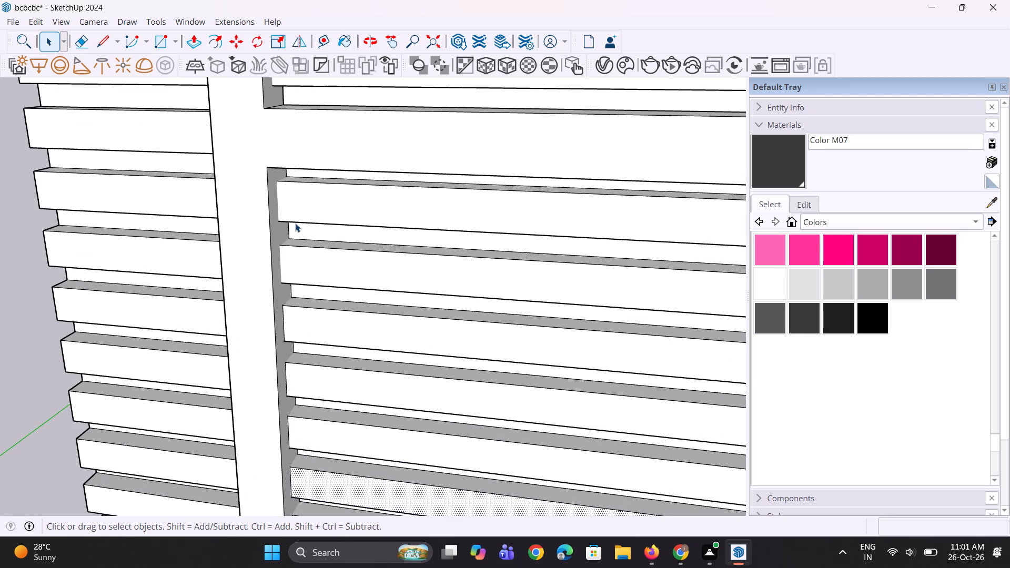
{"action": "key", "text": "l"}
{"action": "scroll", "coordinate": [294, 238], "scroll_direction": "up", "scroll_amount": 5}
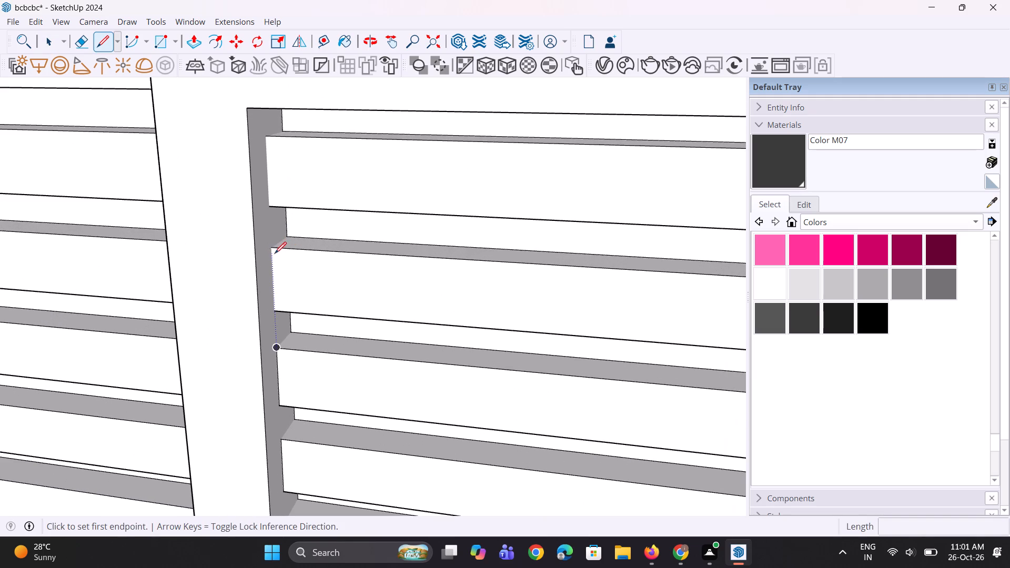
{"action": "left_click", "coordinate": [274, 248]}
{"action": "left_click", "coordinate": [276, 310]}
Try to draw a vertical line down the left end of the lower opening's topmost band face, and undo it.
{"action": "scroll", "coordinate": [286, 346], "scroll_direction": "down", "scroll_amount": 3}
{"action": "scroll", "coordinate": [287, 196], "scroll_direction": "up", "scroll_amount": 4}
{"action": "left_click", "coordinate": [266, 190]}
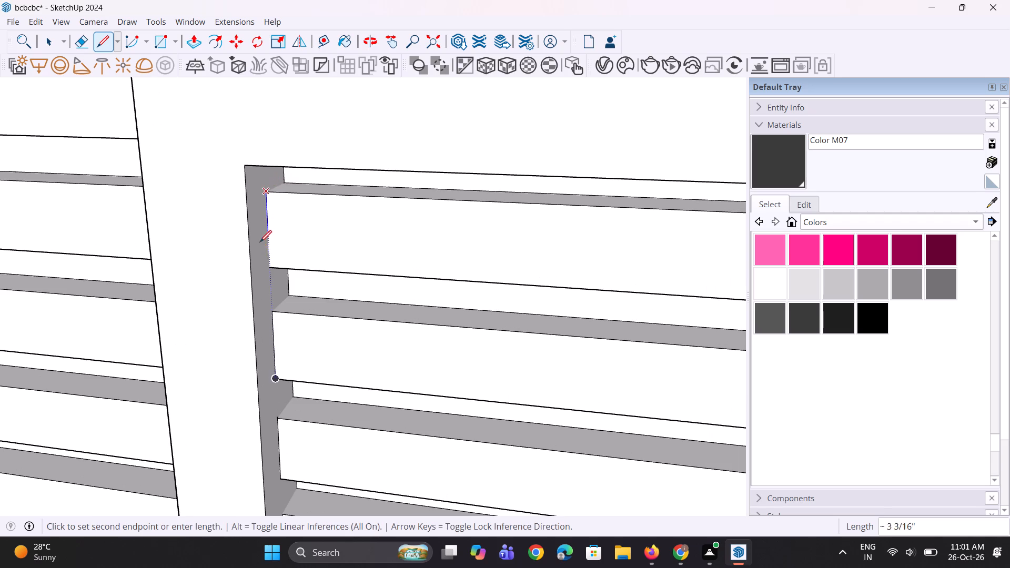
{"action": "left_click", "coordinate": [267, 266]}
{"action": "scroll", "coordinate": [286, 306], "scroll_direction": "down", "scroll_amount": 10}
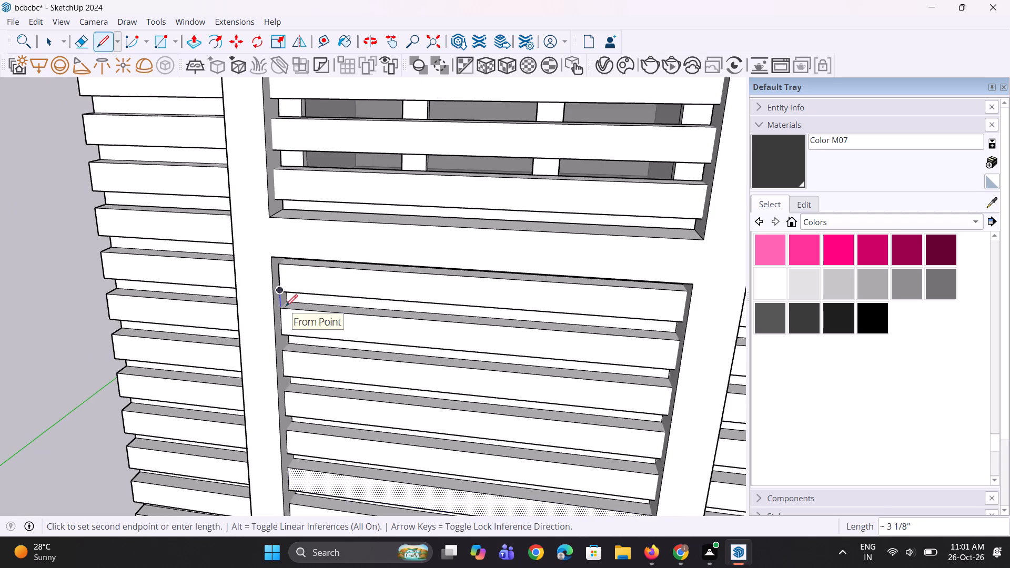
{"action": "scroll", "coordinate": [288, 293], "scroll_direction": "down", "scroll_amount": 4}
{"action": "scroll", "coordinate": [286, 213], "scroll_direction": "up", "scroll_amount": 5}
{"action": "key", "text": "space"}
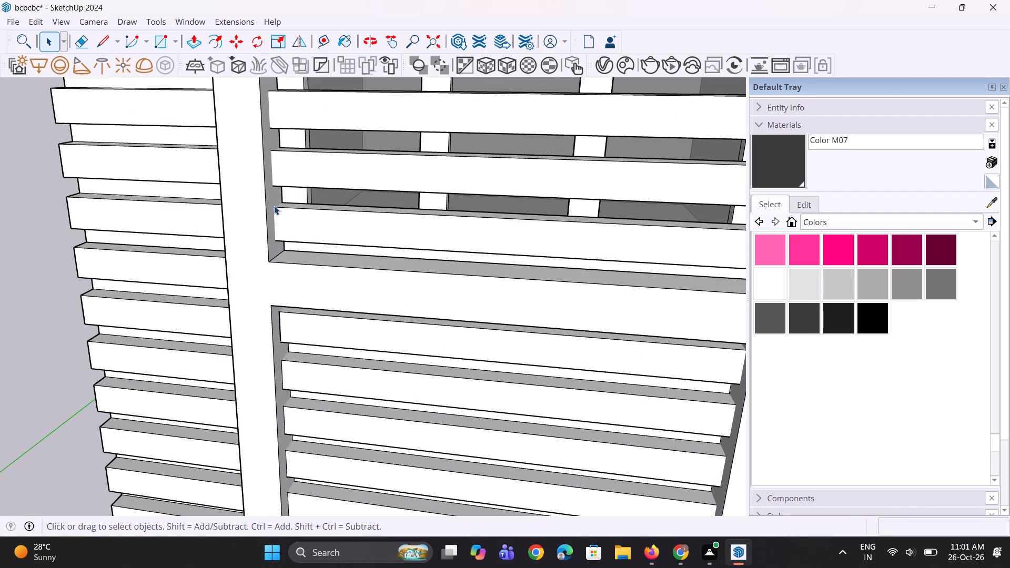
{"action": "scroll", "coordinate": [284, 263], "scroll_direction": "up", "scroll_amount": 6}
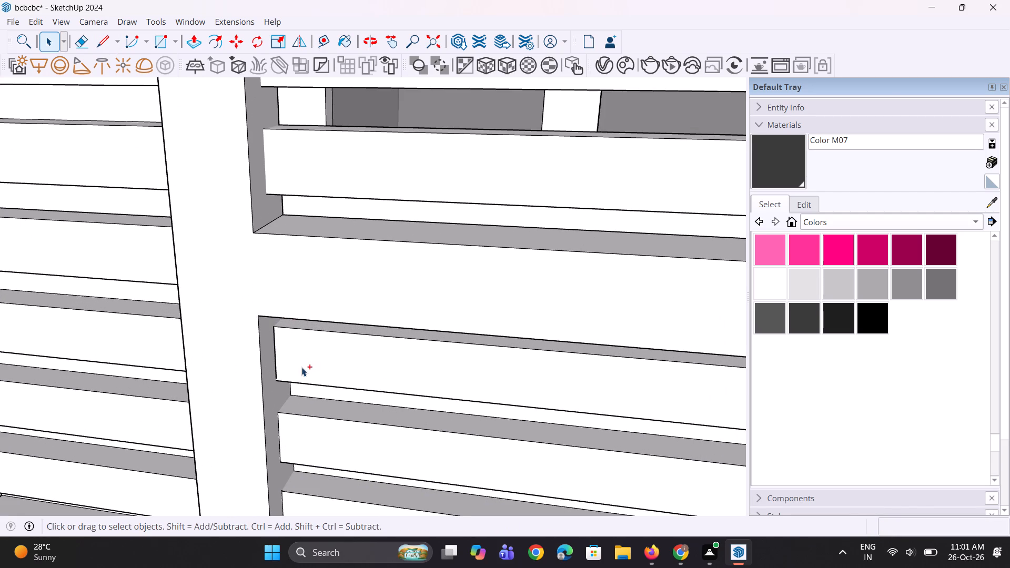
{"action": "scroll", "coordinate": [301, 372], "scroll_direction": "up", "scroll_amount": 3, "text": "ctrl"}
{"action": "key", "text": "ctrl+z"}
Draw a vertical line 5 3/8" long up the left end of the lower opening's topmost band face.
{"action": "key", "text": "l"}
{"action": "scroll", "coordinate": [285, 384], "scroll_direction": "up", "scroll_amount": 6}
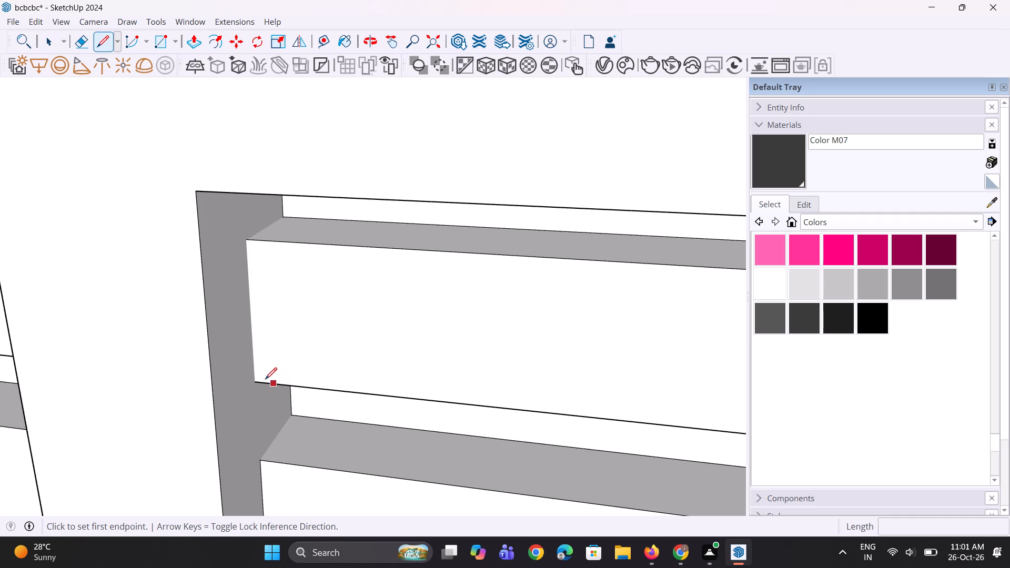
{"action": "left_click", "coordinate": [257, 379]}
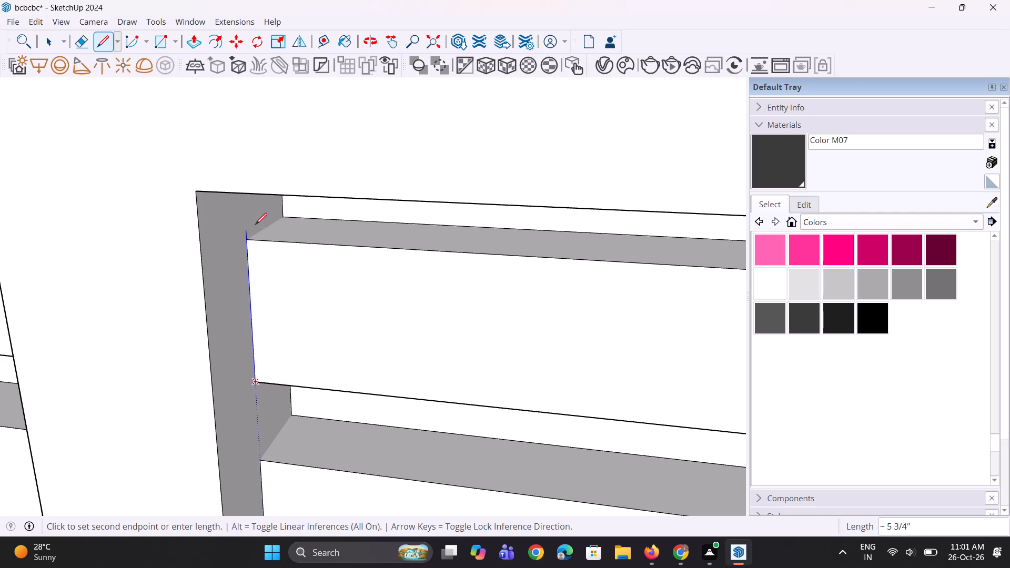
{"action": "left_click", "coordinate": [245, 240]}
{"action": "key", "text": "space"}
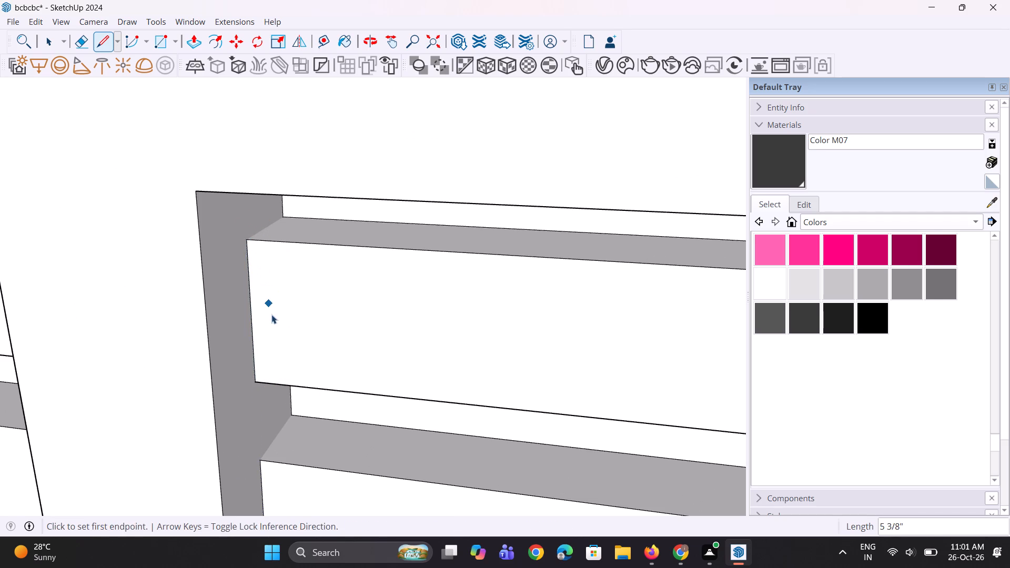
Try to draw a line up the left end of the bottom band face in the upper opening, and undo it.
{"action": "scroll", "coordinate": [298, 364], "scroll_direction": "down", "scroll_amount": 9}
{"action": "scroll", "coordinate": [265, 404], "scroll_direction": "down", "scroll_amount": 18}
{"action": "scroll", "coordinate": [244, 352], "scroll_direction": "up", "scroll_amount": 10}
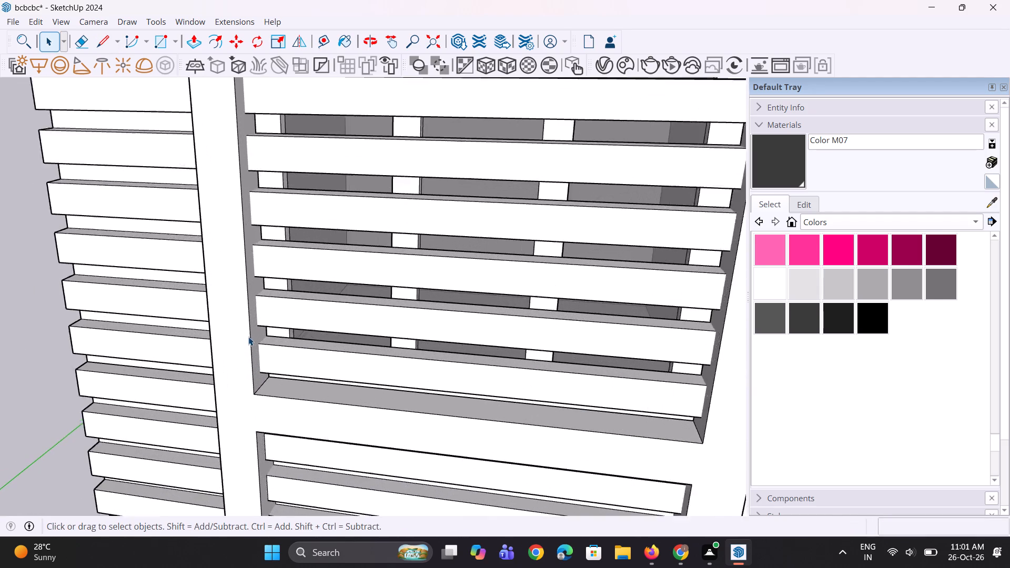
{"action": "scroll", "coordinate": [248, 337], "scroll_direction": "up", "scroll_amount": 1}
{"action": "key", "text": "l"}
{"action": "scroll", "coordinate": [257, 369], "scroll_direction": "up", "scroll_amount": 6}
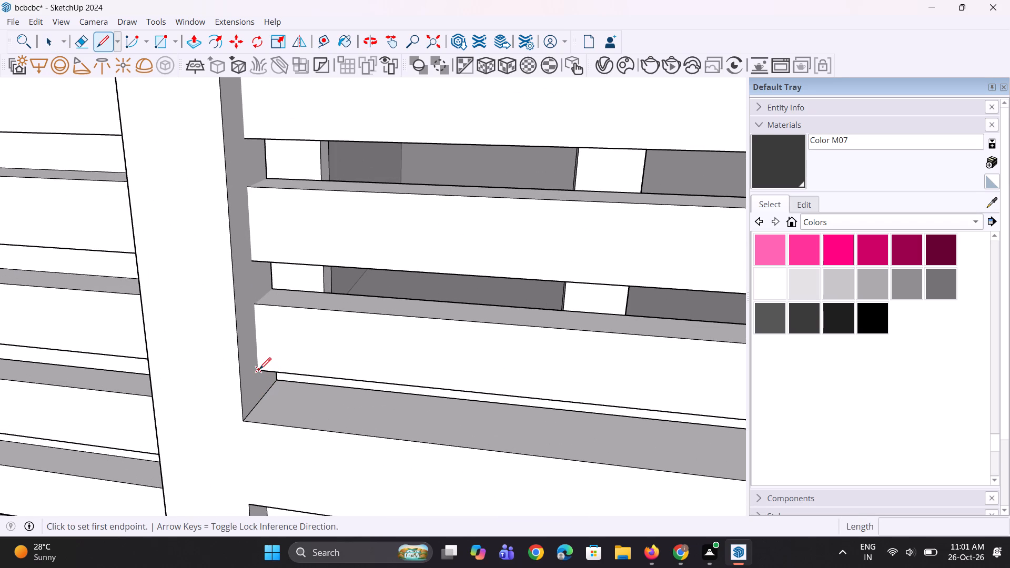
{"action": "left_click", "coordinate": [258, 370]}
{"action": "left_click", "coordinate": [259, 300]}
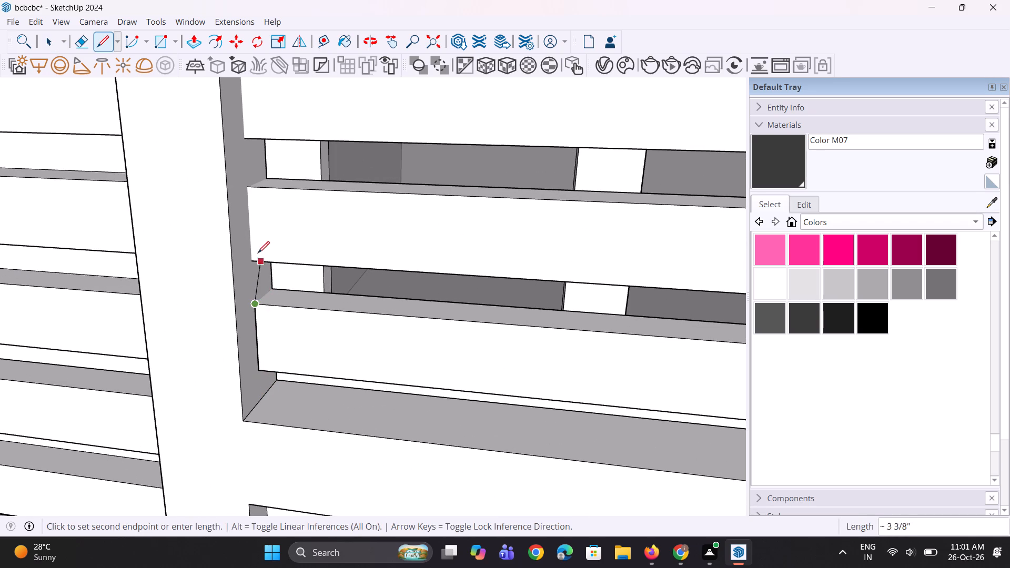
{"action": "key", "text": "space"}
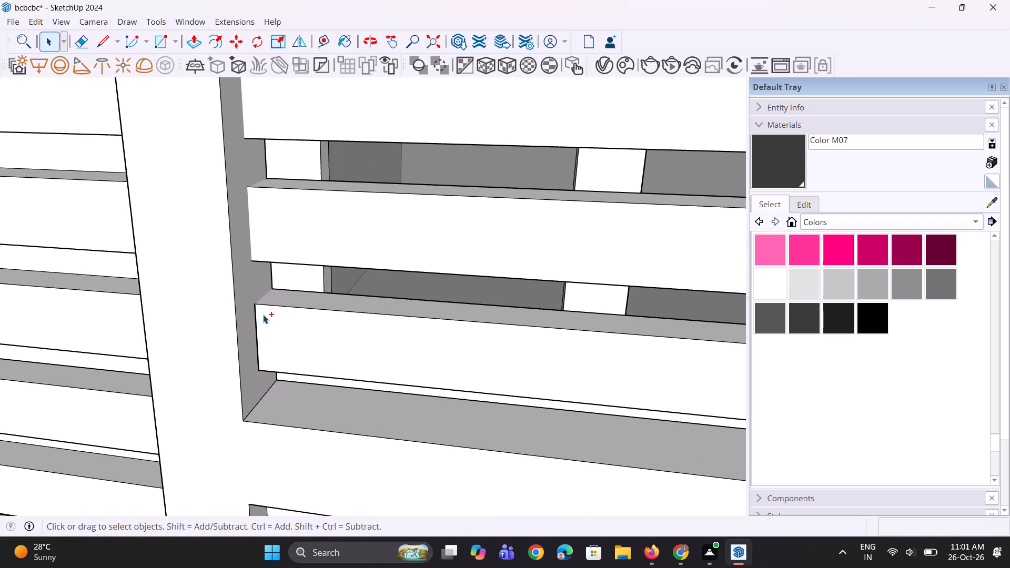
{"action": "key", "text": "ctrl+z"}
Draw a line up the left end of the upper opening's bottom band face, from its lower corner to its upper corner.
{"action": "middle_click_drag", "start_coordinate": [259, 408], "coordinate": [269, 303]}
{"action": "scroll", "coordinate": [259, 362], "scroll_direction": "up", "scroll_amount": 3}
{"action": "key", "text": "l"}
{"action": "scroll", "coordinate": [240, 363], "scroll_direction": "up", "scroll_amount": 3}
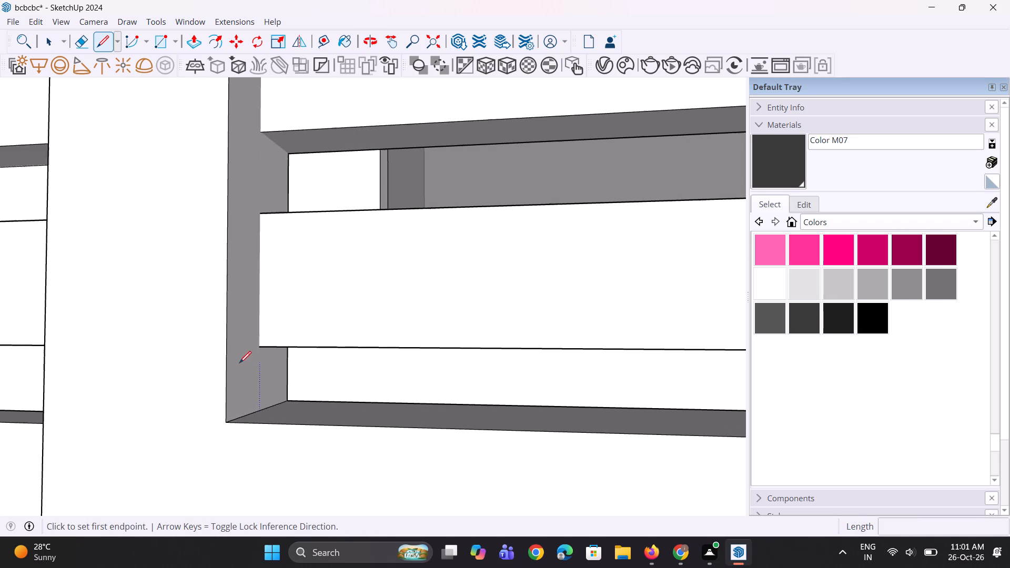
{"action": "scroll", "coordinate": [268, 351], "scroll_direction": "up", "scroll_amount": 2}
{"action": "left_click", "coordinate": [260, 346]}
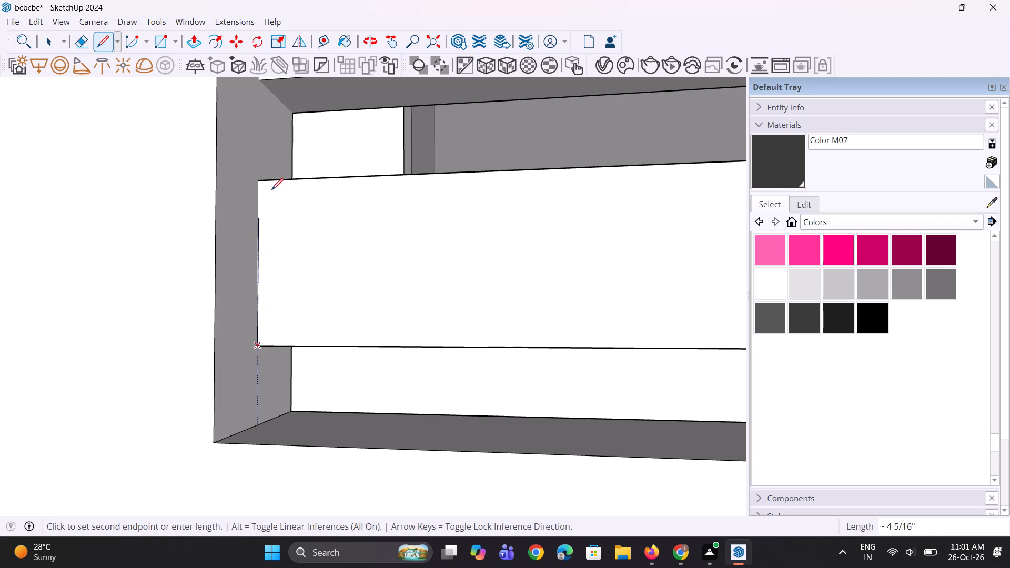
{"action": "left_click", "coordinate": [259, 181]}
{"action": "key", "text": "space"}
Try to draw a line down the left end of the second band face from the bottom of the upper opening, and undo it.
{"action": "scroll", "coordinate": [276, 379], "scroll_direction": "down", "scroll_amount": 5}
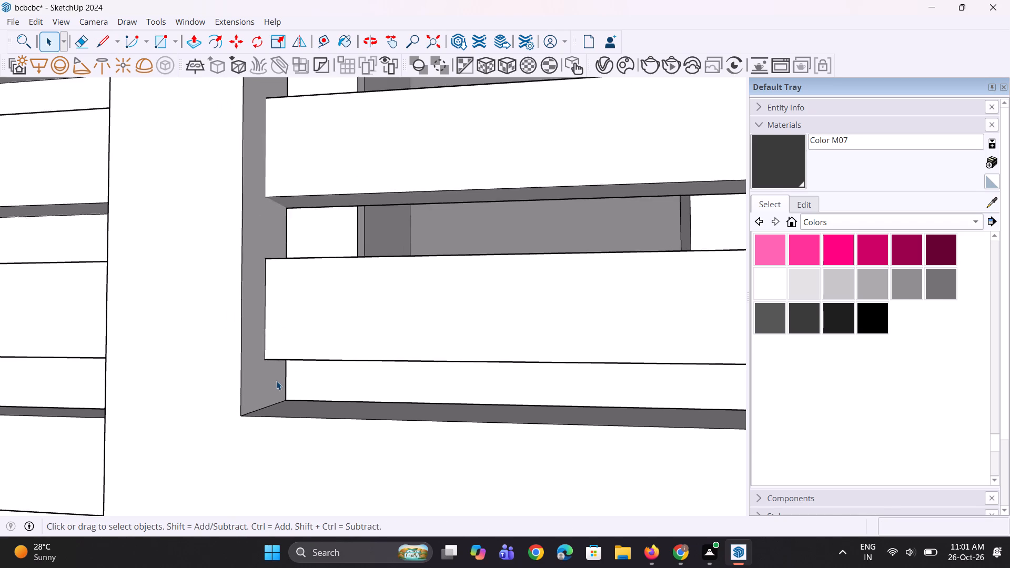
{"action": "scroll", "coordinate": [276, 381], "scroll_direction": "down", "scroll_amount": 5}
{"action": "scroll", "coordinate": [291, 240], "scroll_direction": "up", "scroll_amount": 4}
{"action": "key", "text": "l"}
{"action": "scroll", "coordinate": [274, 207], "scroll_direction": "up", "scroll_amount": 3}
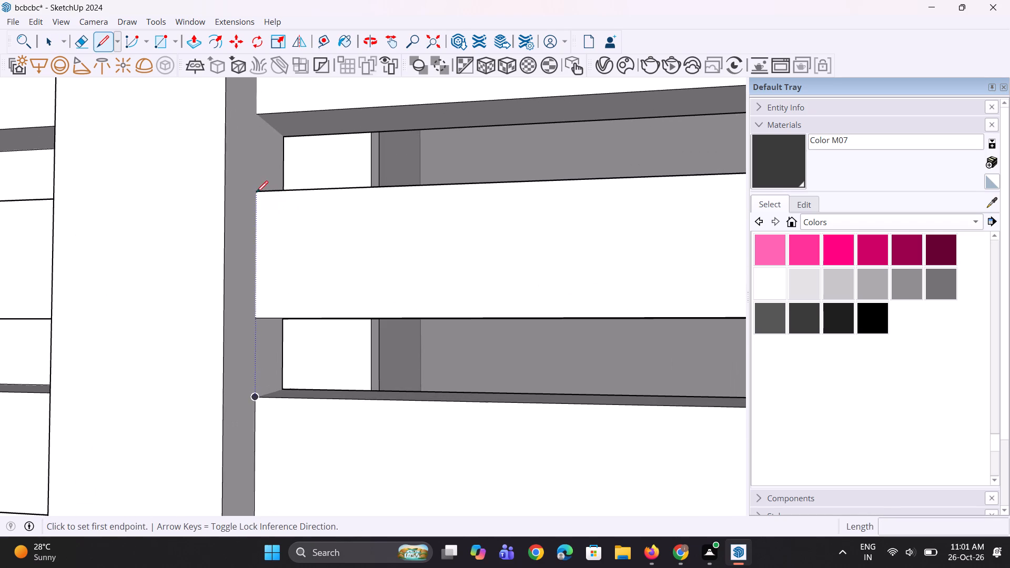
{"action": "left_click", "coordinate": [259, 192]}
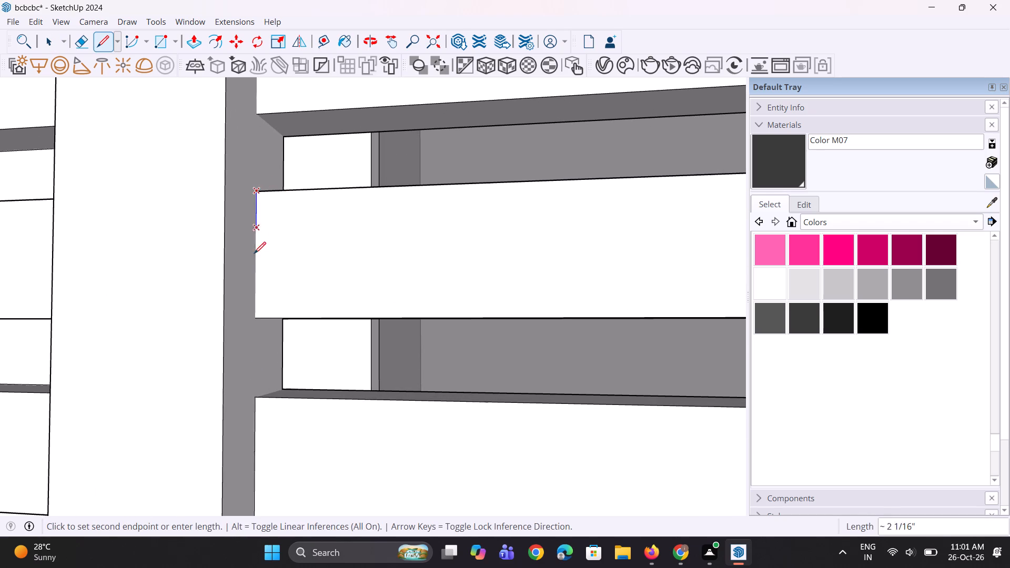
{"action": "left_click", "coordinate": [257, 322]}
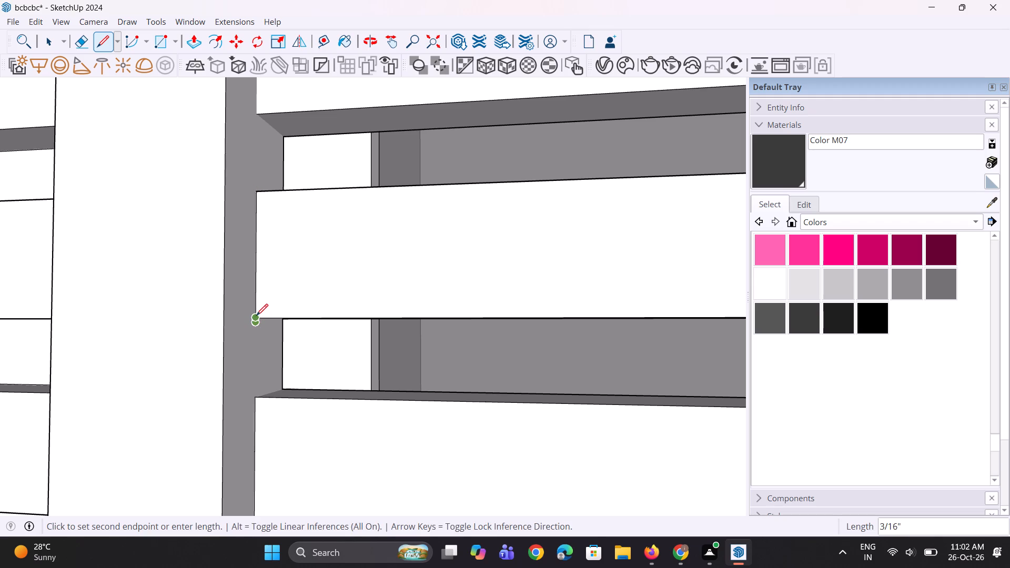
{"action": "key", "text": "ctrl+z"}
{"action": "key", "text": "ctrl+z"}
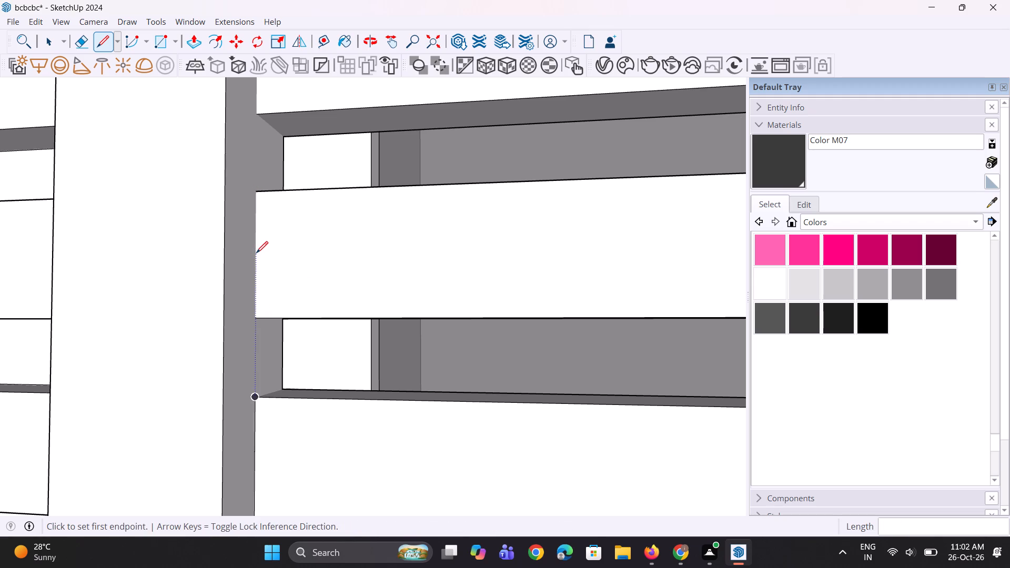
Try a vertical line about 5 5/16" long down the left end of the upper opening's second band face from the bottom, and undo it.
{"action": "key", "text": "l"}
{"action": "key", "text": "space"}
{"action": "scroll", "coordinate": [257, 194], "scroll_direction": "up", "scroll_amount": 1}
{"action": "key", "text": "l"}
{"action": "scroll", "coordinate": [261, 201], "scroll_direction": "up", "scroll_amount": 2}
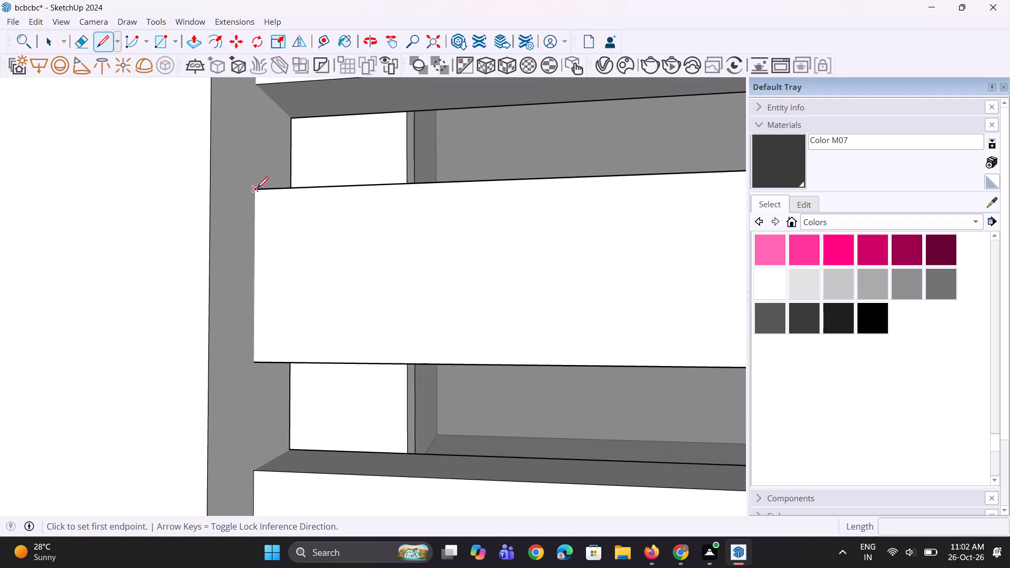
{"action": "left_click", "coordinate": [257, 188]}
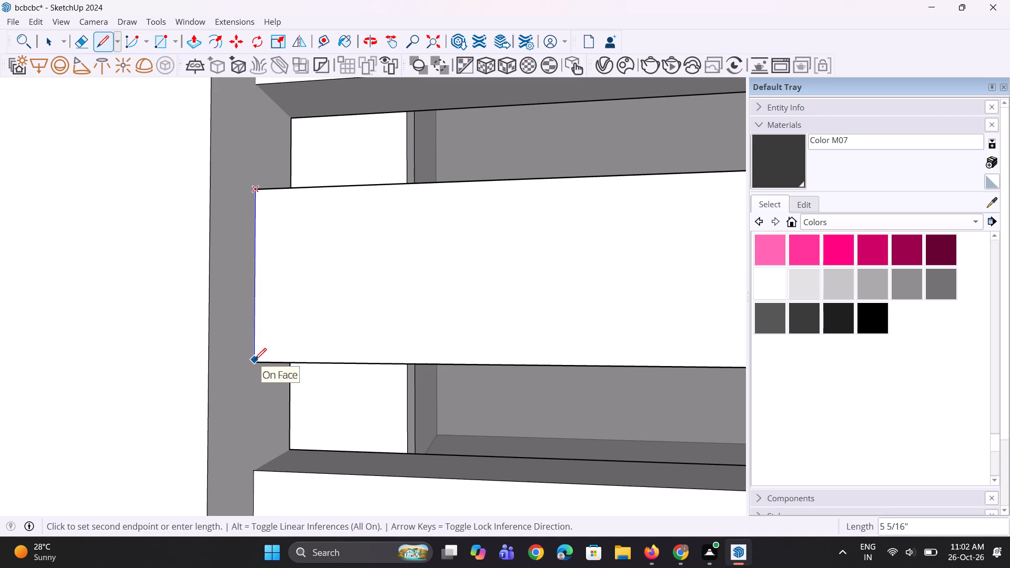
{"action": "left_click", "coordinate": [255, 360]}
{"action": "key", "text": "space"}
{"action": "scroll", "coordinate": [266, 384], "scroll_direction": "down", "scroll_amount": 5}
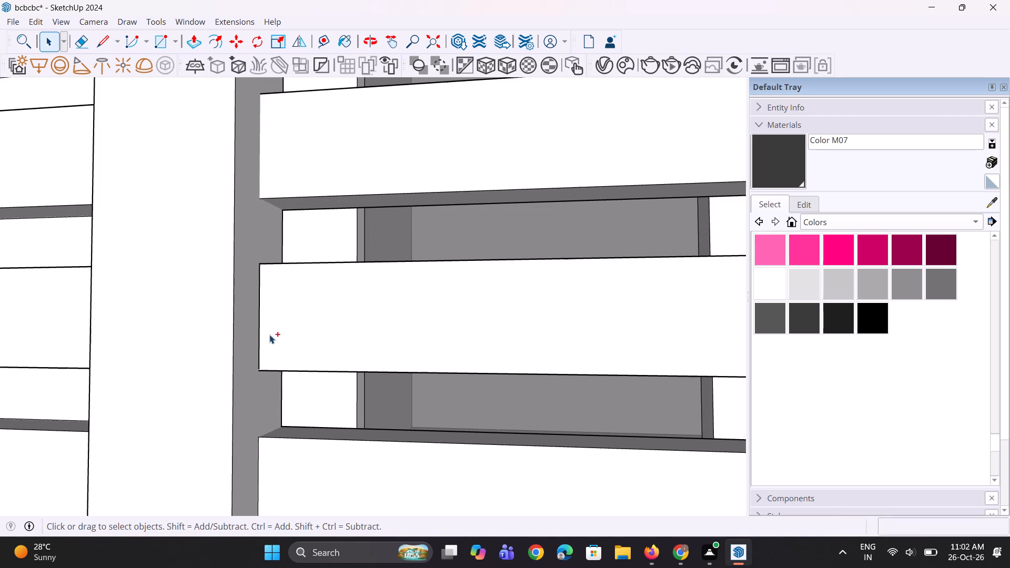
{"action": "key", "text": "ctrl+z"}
Draw a vertical line 5 3/8" long up the left end of the upper opening's second band face from the bottom.
{"action": "scroll", "coordinate": [269, 351], "scroll_direction": "up", "scroll_amount": 3}
{"action": "key", "text": "l"}
{"action": "scroll", "coordinate": [267, 350], "scroll_direction": "up", "scroll_amount": 5}
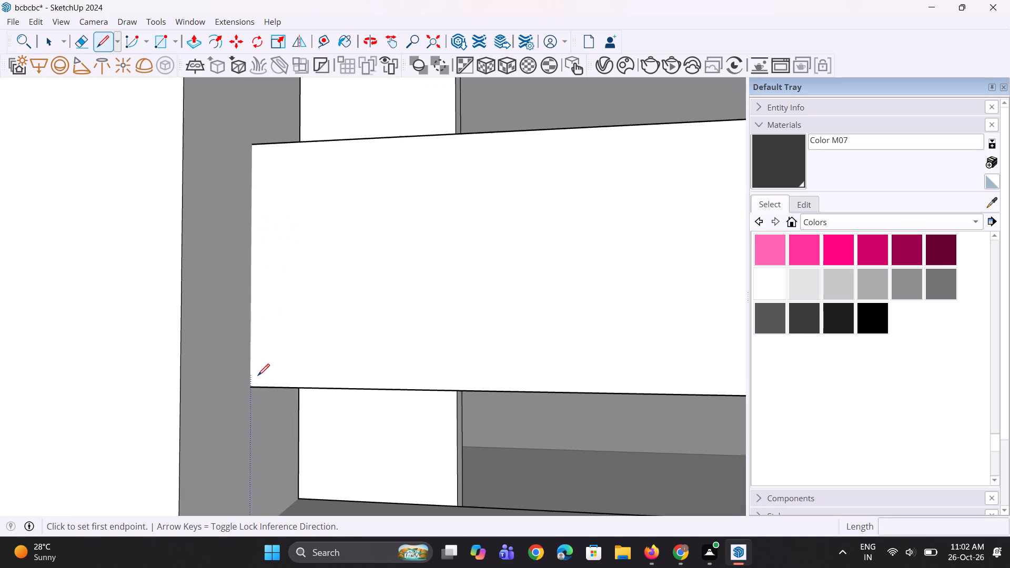
{"action": "left_click", "coordinate": [252, 385]}
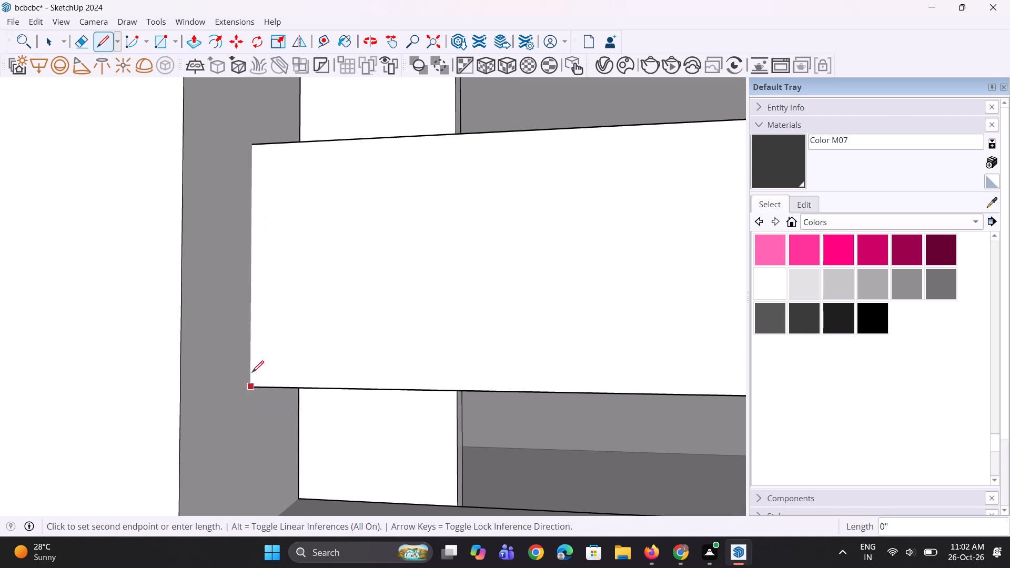
{"action": "left_click", "coordinate": [255, 145]}
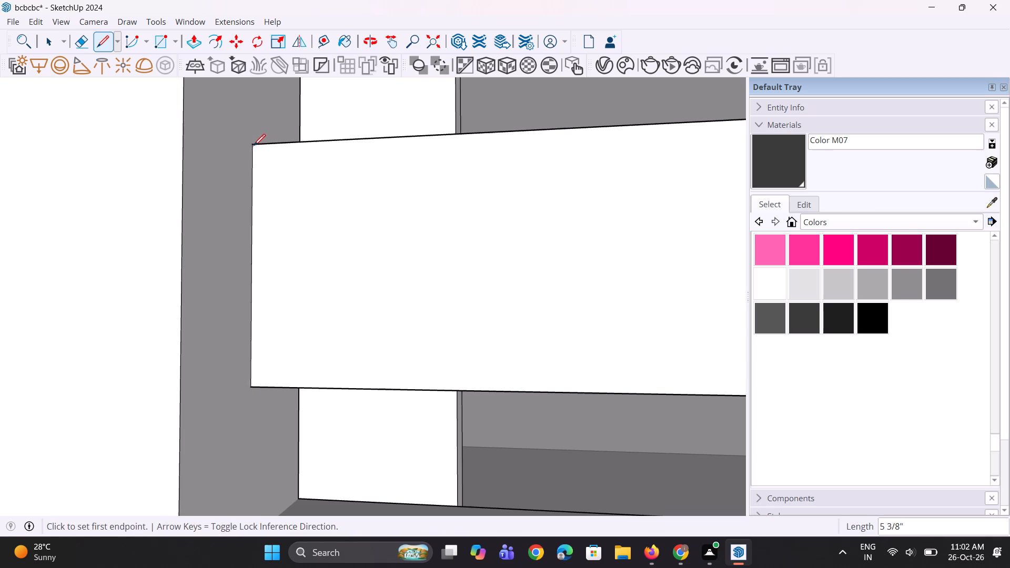
{"action": "key", "text": "space"}
{"action": "key", "text": "space"}
Draw a vertical line 5 3/8" long down the left end of the upper opening's third band face from the bottom.
{"action": "scroll", "coordinate": [233, 345], "scroll_direction": "down", "scroll_amount": 9}
{"action": "scroll", "coordinate": [274, 423], "scroll_direction": "down", "scroll_amount": 6}
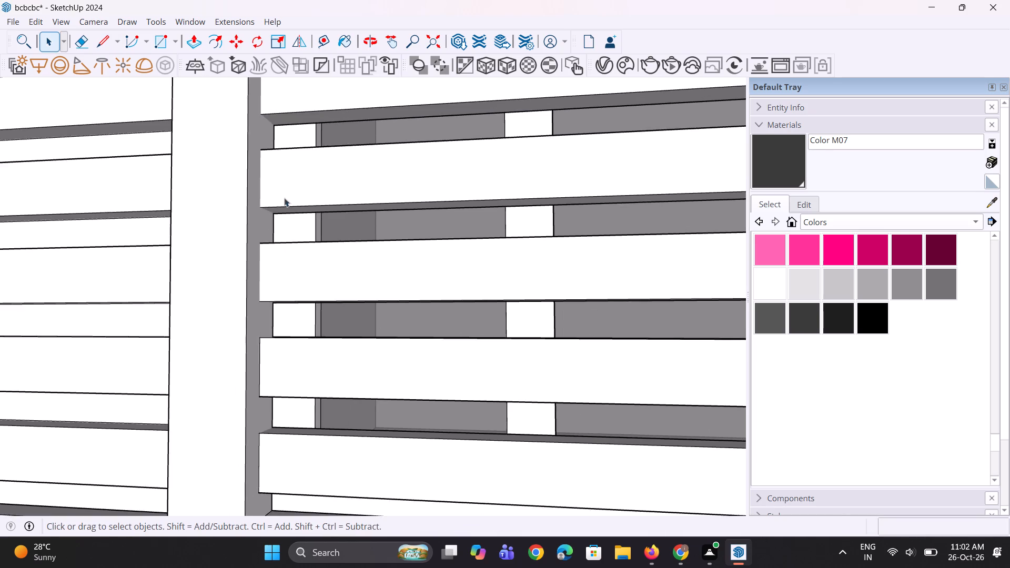
{"action": "scroll", "coordinate": [279, 179], "scroll_direction": "up", "scroll_amount": 3}
{"action": "scroll", "coordinate": [276, 227], "scroll_direction": "up", "scroll_amount": 2}
{"action": "key", "text": "l"}
{"action": "scroll", "coordinate": [270, 255], "scroll_direction": "up", "scroll_amount": 3}
{"action": "scroll", "coordinate": [242, 290], "scroll_direction": "up", "scroll_amount": 2}
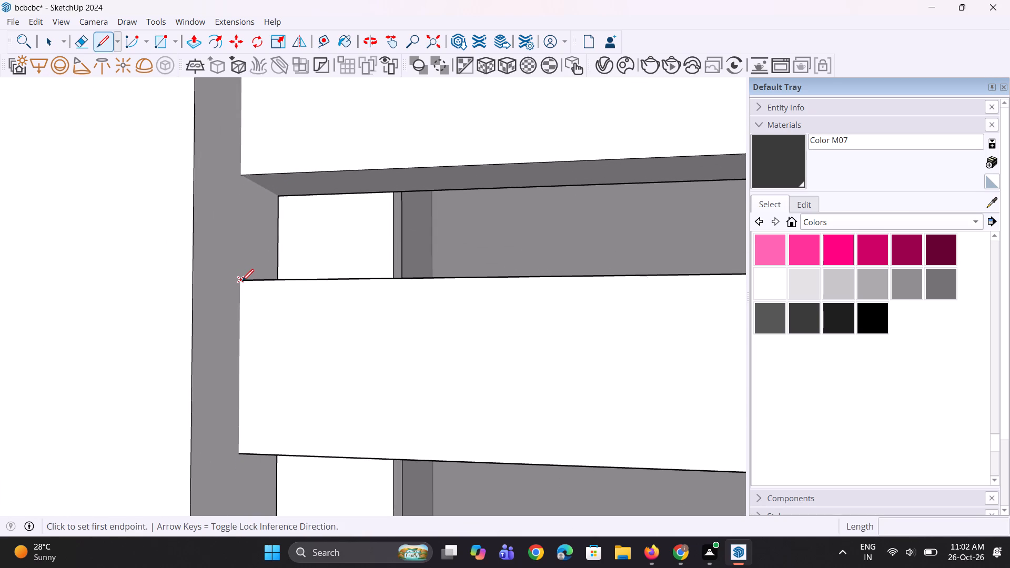
{"action": "left_click", "coordinate": [242, 281]}
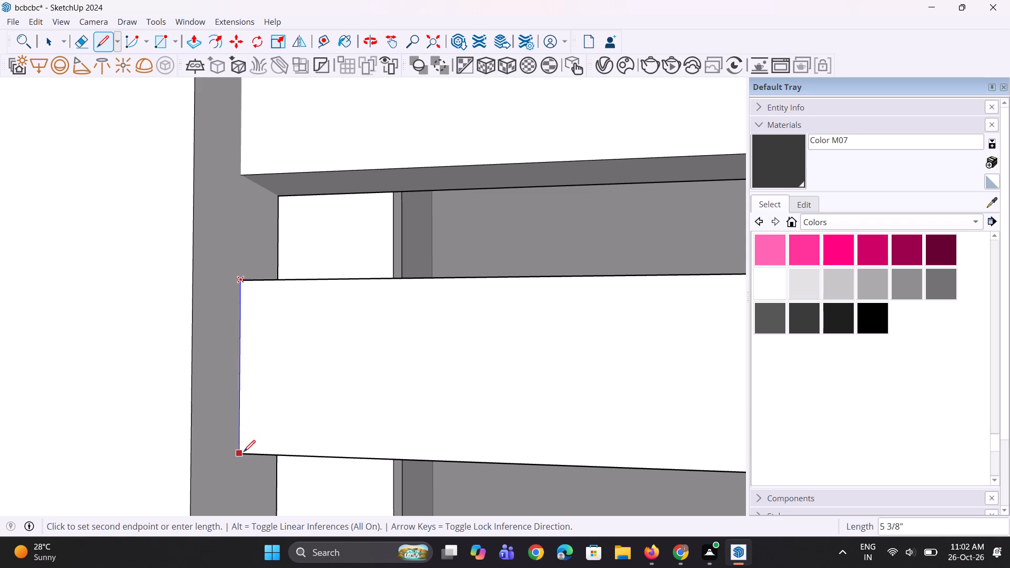
{"action": "left_click", "coordinate": [242, 452]}
{"action": "scroll", "coordinate": [264, 473], "scroll_direction": "down", "scroll_amount": 5}
{"action": "key", "text": "space"}
Draw a vertical line 5 3/8" long down the left end of the upper opening's fourth band face from the bottom.
{"action": "scroll", "coordinate": [226, 255], "scroll_direction": "up", "scroll_amount": 2}
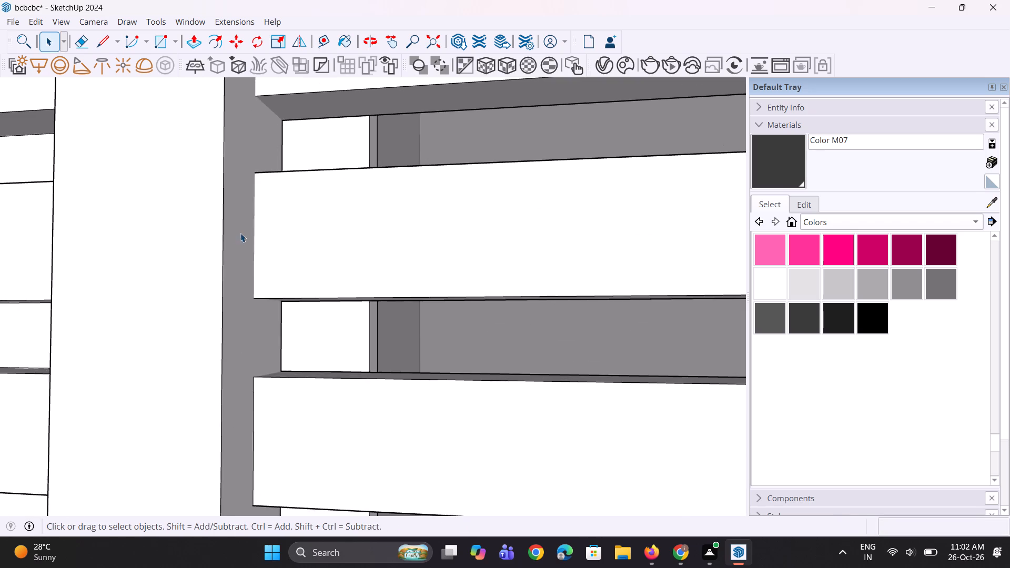
{"action": "scroll", "coordinate": [248, 226], "scroll_direction": "up", "scroll_amount": 3}
{"action": "key", "text": "l"}
{"action": "scroll", "coordinate": [249, 227], "scroll_direction": "up", "scroll_amount": 3}
{"action": "left_click", "coordinate": [261, 128]}
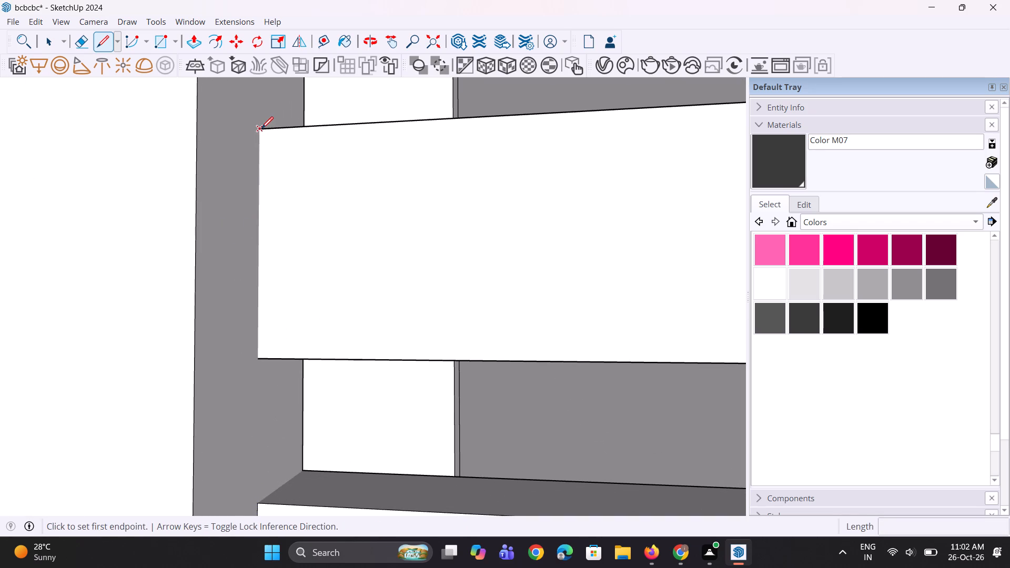
{"action": "left_click", "coordinate": [258, 359]}
{"action": "scroll", "coordinate": [252, 422], "scroll_direction": "down", "scroll_amount": 10}
{"action": "key", "text": "space"}
{"action": "key", "text": "space"}
Draw a line down the left end of the upper opening's fifth band face from the bottom, from top corner to bottom corner.
{"action": "scroll", "coordinate": [280, 203], "scroll_direction": "up", "scroll_amount": 3}
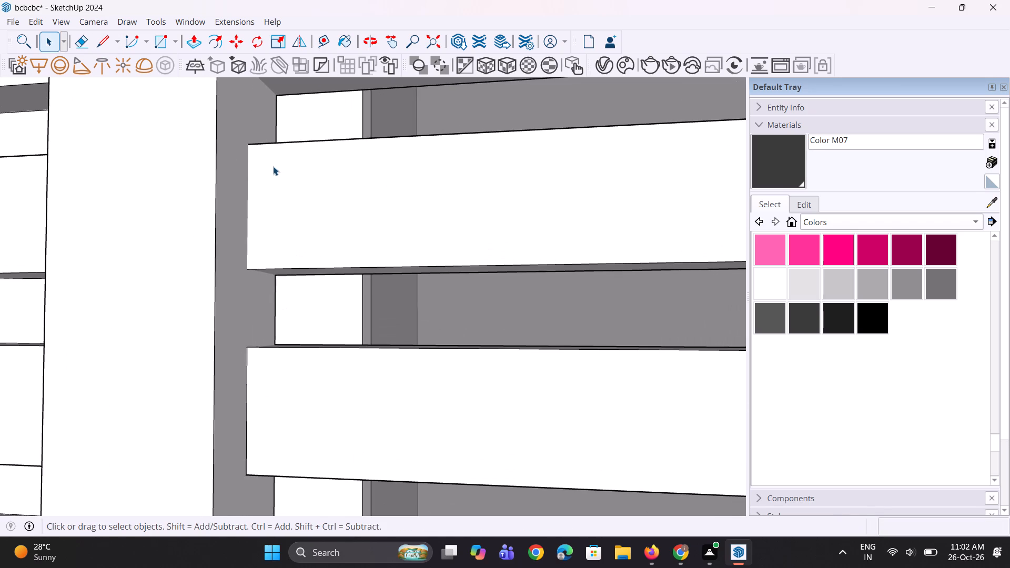
{"action": "key", "text": "l"}
{"action": "scroll", "coordinate": [252, 150], "scroll_direction": "up", "scroll_amount": 2}
{"action": "left_click_drag", "start_coordinate": [248, 142], "coordinate": [251, 151]}
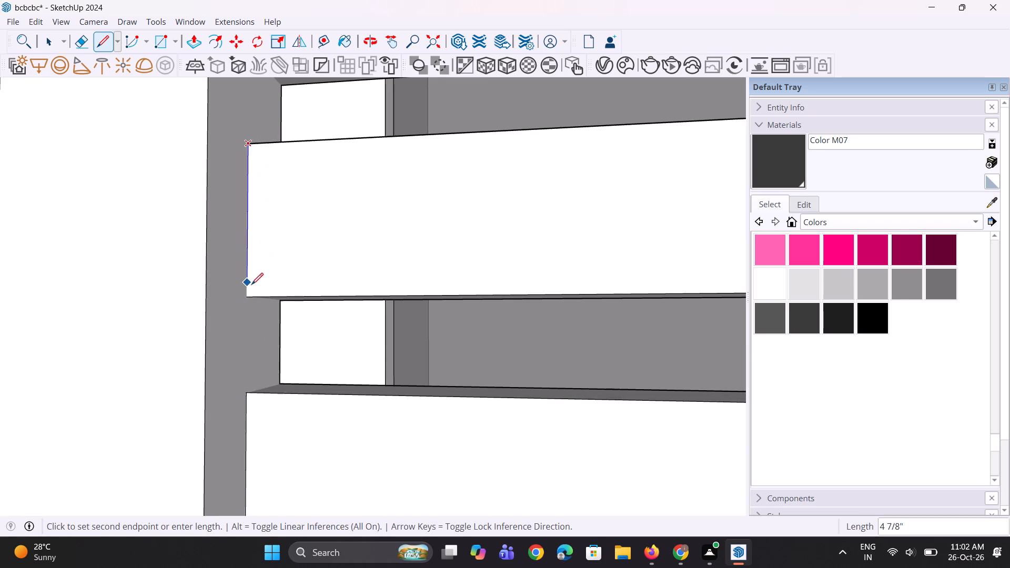
{"action": "left_click", "coordinate": [248, 297]}
{"action": "scroll", "coordinate": [237, 397], "scroll_direction": "down", "scroll_amount": 6}
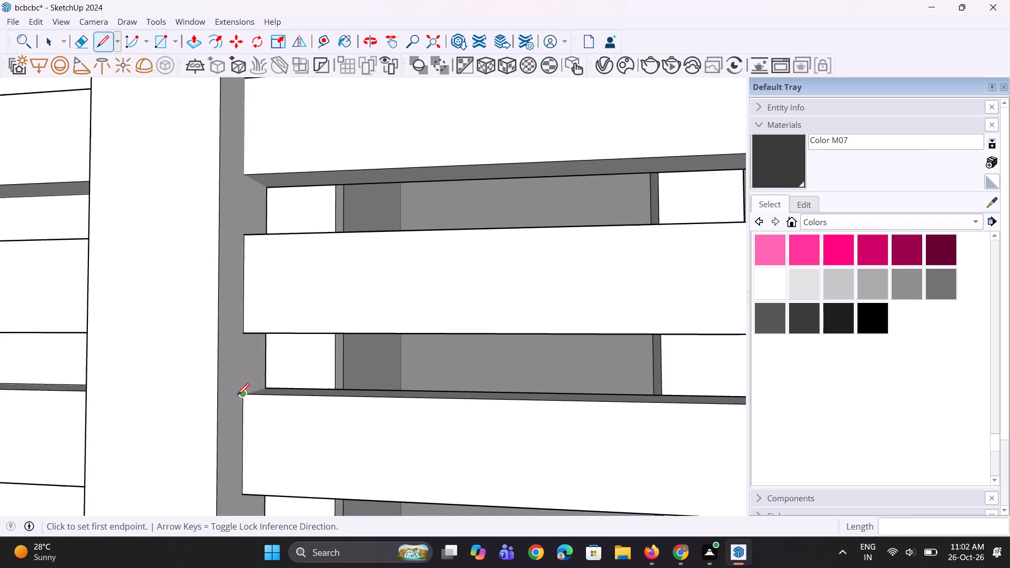
Draw a vertical line 5 3/8" long down the left end of the upper opening's sixth band face from the bottom.
{"action": "scroll", "coordinate": [237, 395], "scroll_direction": "down", "scroll_amount": 6}
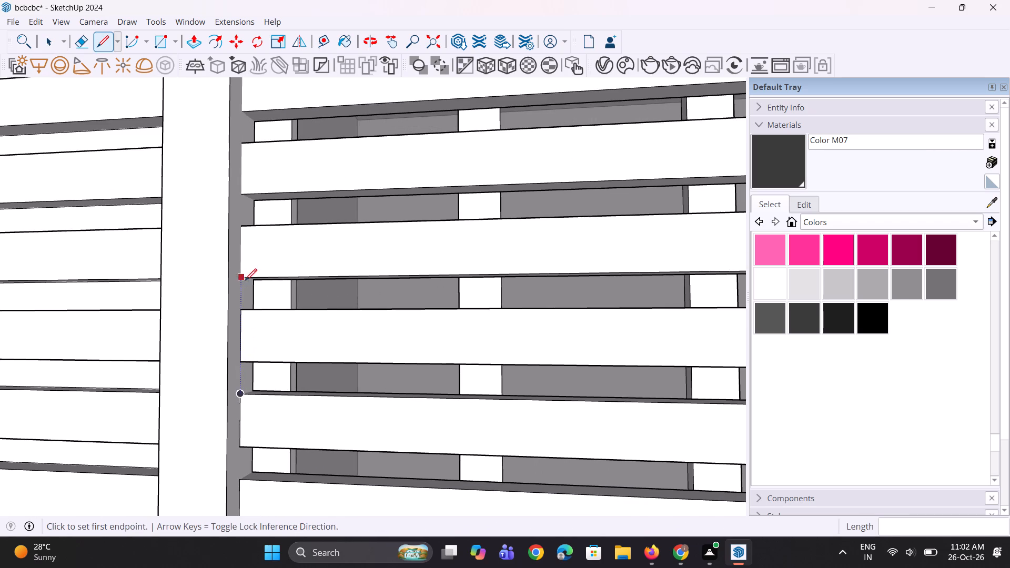
{"action": "scroll", "coordinate": [245, 281], "scroll_direction": "up", "scroll_amount": 2}
{"action": "scroll", "coordinate": [250, 344], "scroll_direction": "up", "scroll_amount": 3}
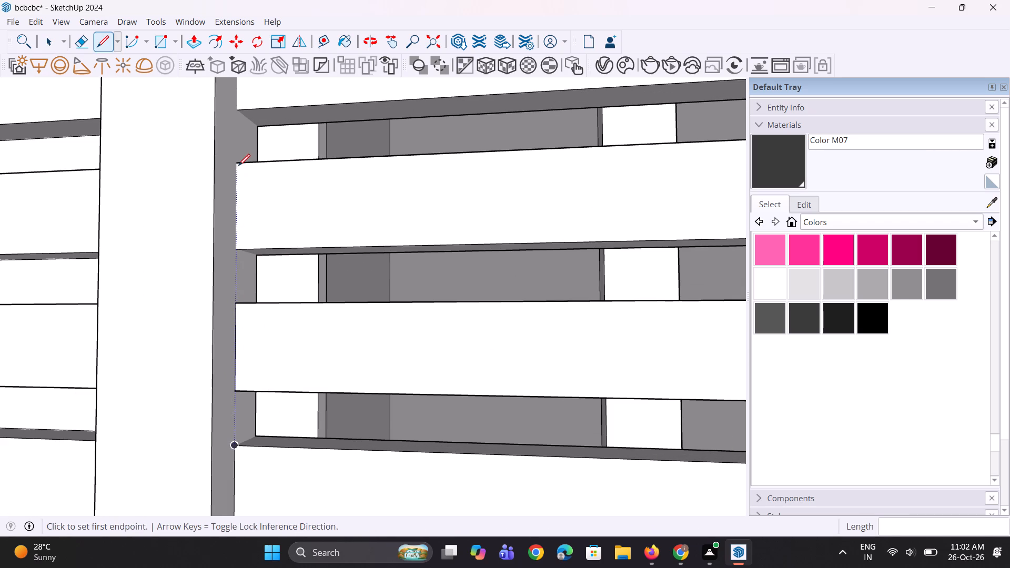
{"action": "left_click", "coordinate": [238, 165]}
{"action": "left_click", "coordinate": [238, 249]}
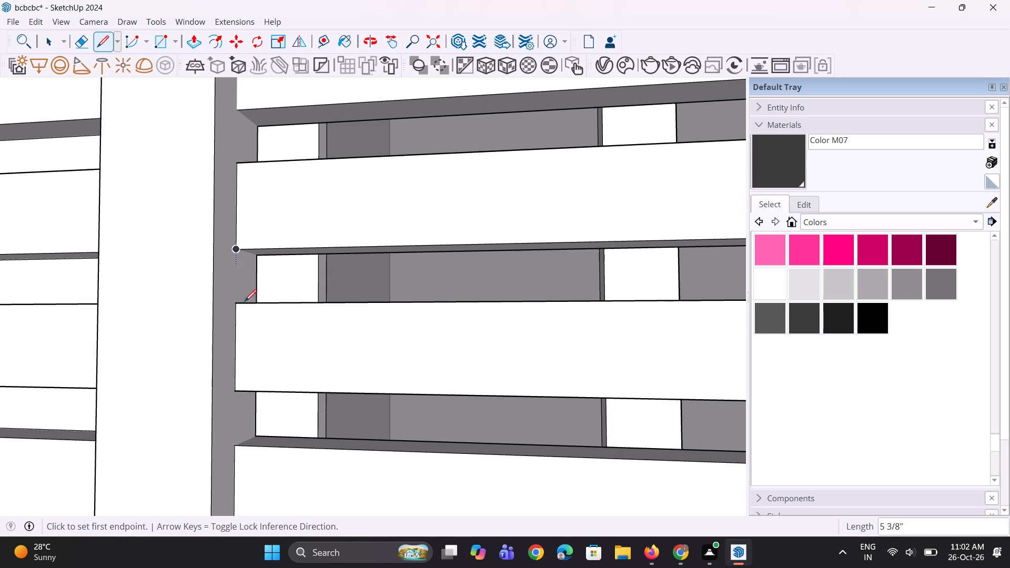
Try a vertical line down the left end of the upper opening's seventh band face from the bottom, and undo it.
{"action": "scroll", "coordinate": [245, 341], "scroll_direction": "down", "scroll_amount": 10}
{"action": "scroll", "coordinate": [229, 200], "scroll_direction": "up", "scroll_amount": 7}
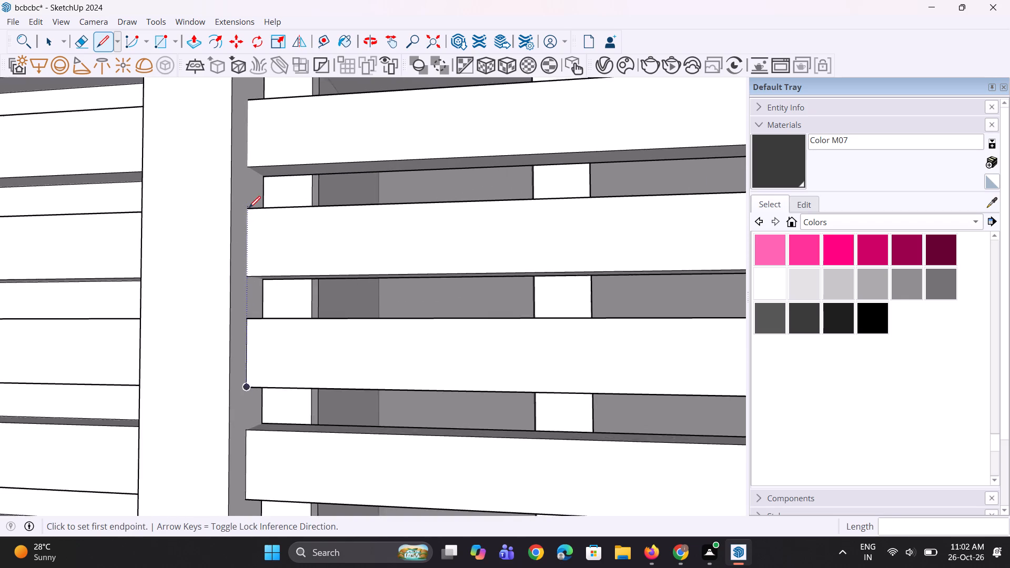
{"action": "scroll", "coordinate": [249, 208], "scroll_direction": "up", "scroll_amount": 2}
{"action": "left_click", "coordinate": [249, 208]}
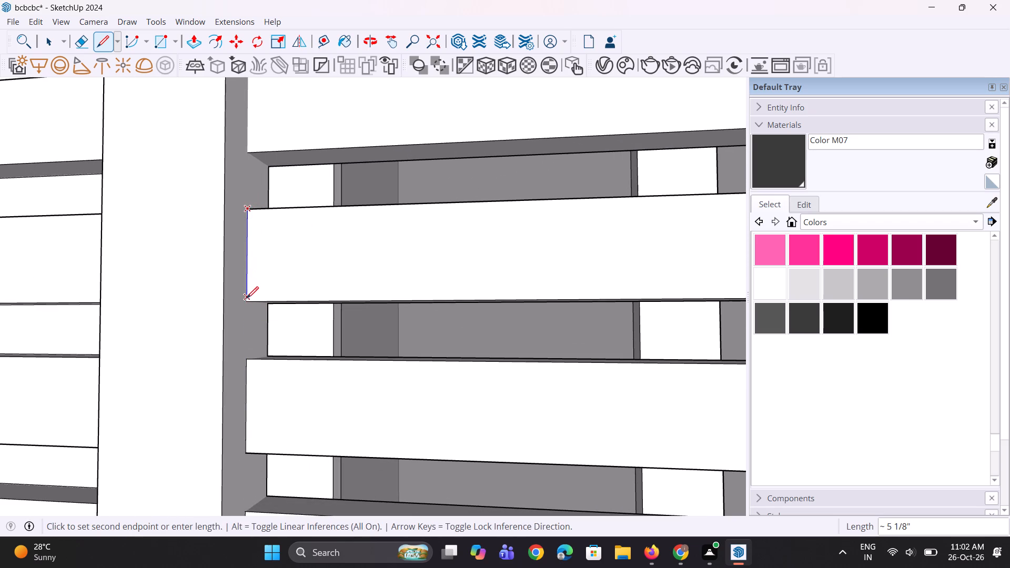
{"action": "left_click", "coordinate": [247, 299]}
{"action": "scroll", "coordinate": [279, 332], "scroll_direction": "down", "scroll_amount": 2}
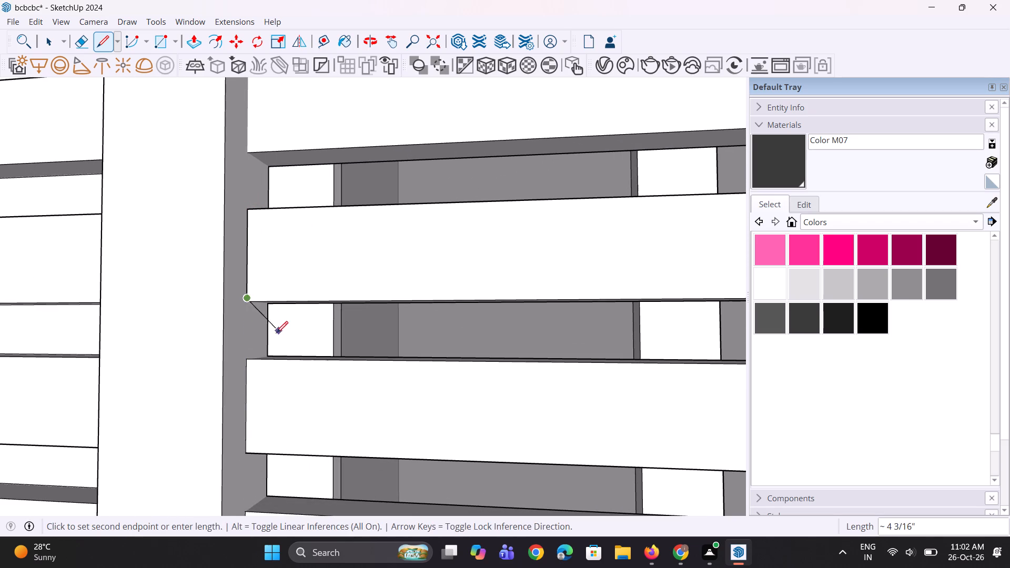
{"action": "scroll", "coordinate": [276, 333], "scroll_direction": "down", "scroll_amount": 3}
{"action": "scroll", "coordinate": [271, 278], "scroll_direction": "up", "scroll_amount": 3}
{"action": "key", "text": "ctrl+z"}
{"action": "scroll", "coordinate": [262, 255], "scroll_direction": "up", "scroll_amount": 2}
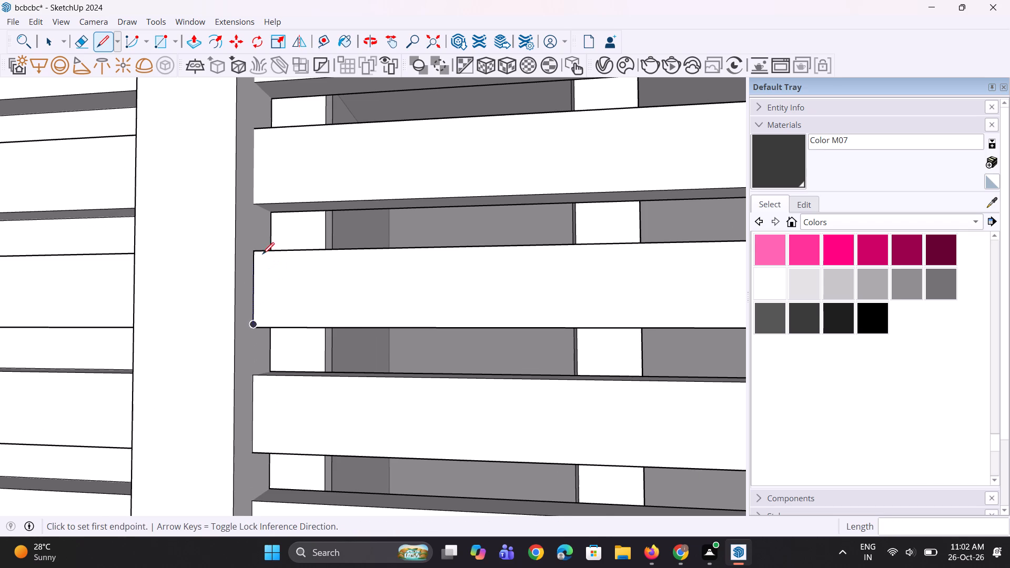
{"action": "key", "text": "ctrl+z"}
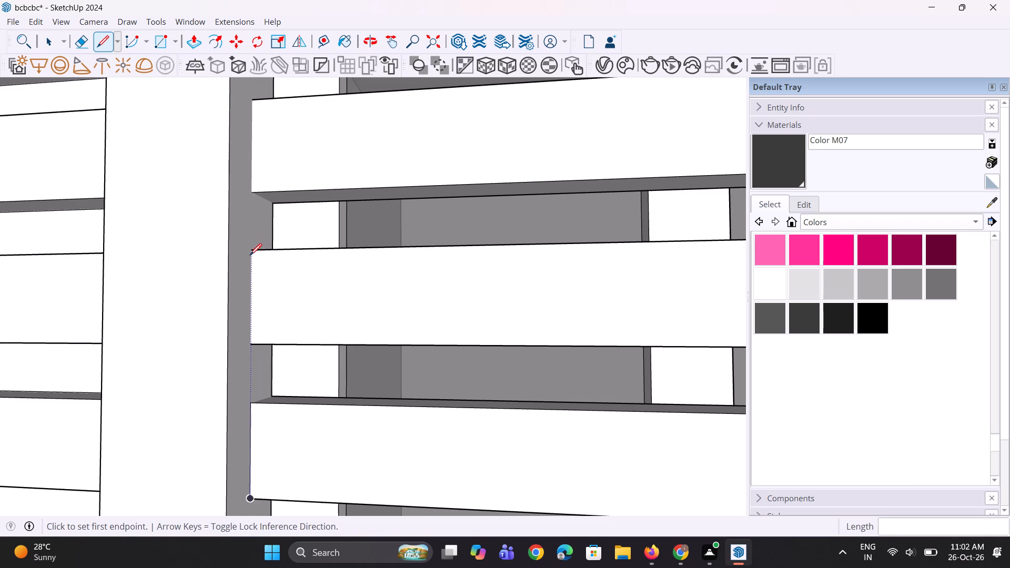
Draw a vertical line 5 3/8" long down the left end of the upper opening's seventh band face from the bottom.
{"action": "scroll", "coordinate": [251, 252], "scroll_direction": "up", "scroll_amount": 3}
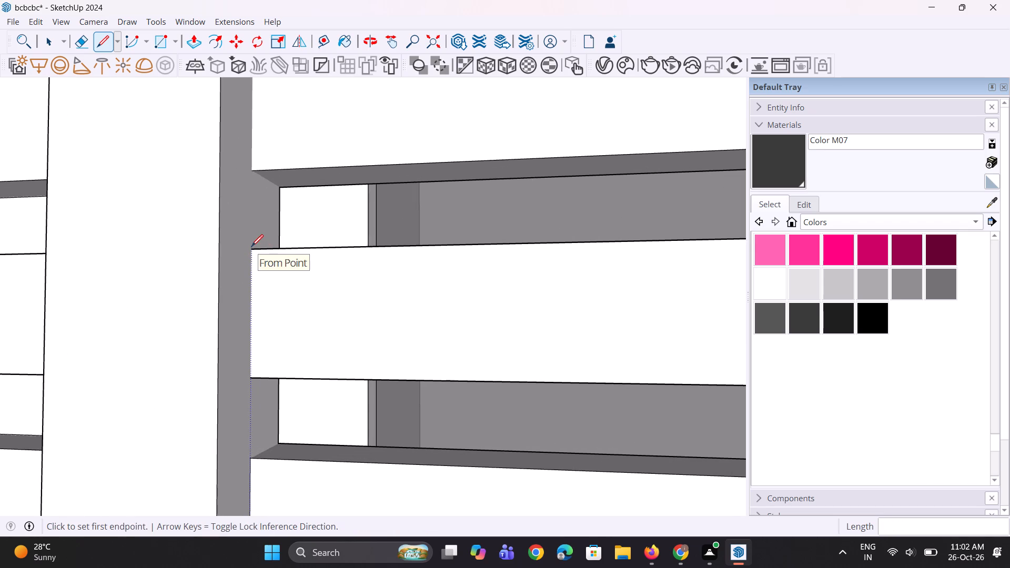
{"action": "key", "text": "l"}
{"action": "left_click", "coordinate": [252, 248]}
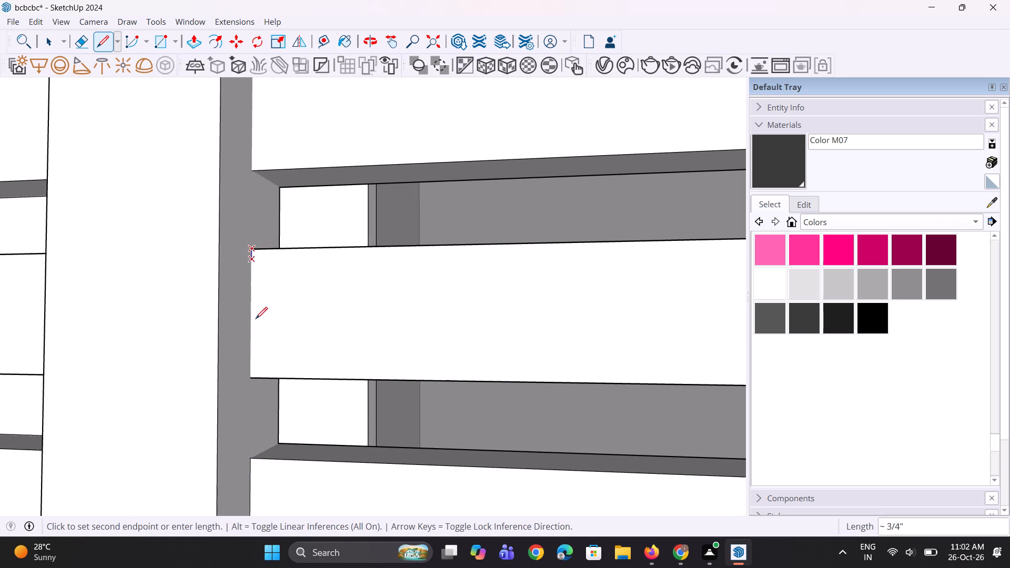
{"action": "left_click", "coordinate": [250, 379]}
{"action": "key", "text": "space"}
Draw a vertical line 5 3/8" long down the left end of the upper opening's eighth band face from the bottom.
{"action": "scroll", "coordinate": [264, 397], "scroll_direction": "down", "scroll_amount": 5}
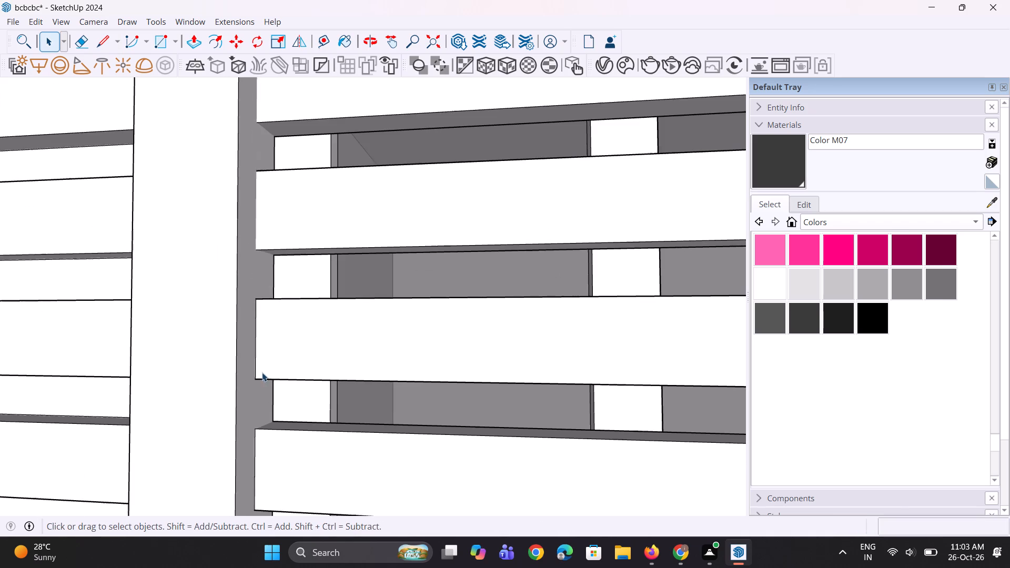
{"action": "scroll", "coordinate": [269, 184], "scroll_direction": "up", "scroll_amount": 4}
{"action": "key", "text": "l"}
{"action": "scroll", "coordinate": [250, 168], "scroll_direction": "up", "scroll_amount": 2}
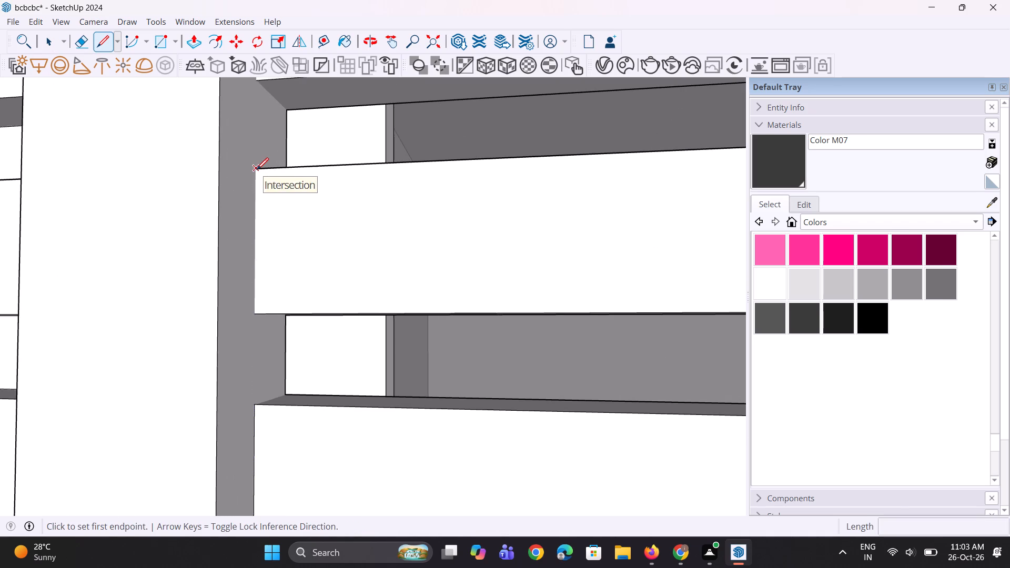
{"action": "left_click", "coordinate": [257, 169]}
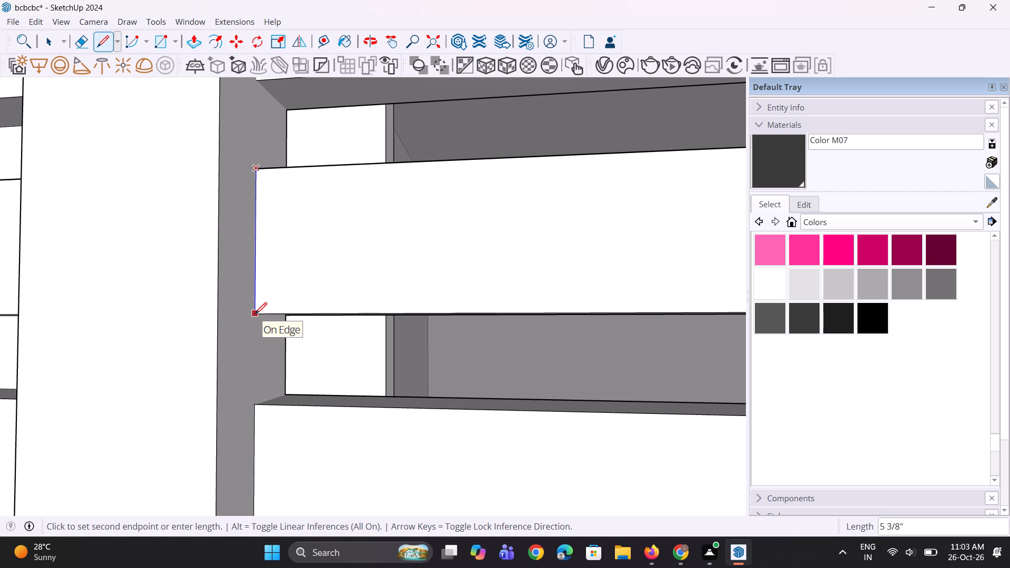
{"action": "left_click", "coordinate": [255, 314]}
{"action": "scroll", "coordinate": [272, 359], "scroll_direction": "down", "scroll_amount": 4}
{"action": "key", "text": "space"}
Draw a vertical line down the left end of the upper opening's topmost band face, from top corner to bottom corner.
{"action": "scroll", "coordinate": [272, 359], "scroll_direction": "down", "scroll_amount": 8}
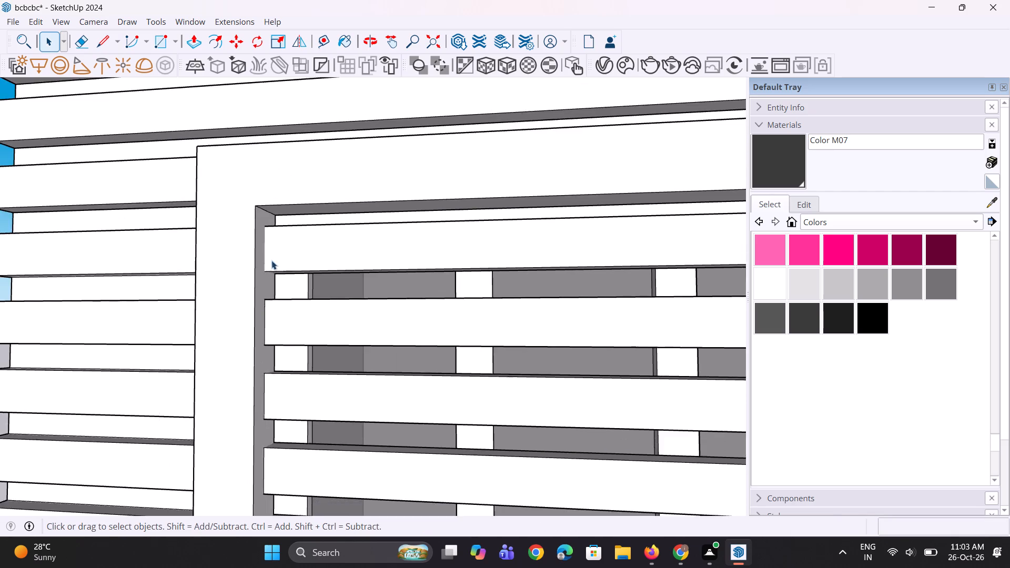
{"action": "scroll", "coordinate": [275, 224], "scroll_direction": "up", "scroll_amount": 5}
{"action": "key", "text": "l"}
{"action": "scroll", "coordinate": [268, 242], "scroll_direction": "up", "scroll_amount": 6}
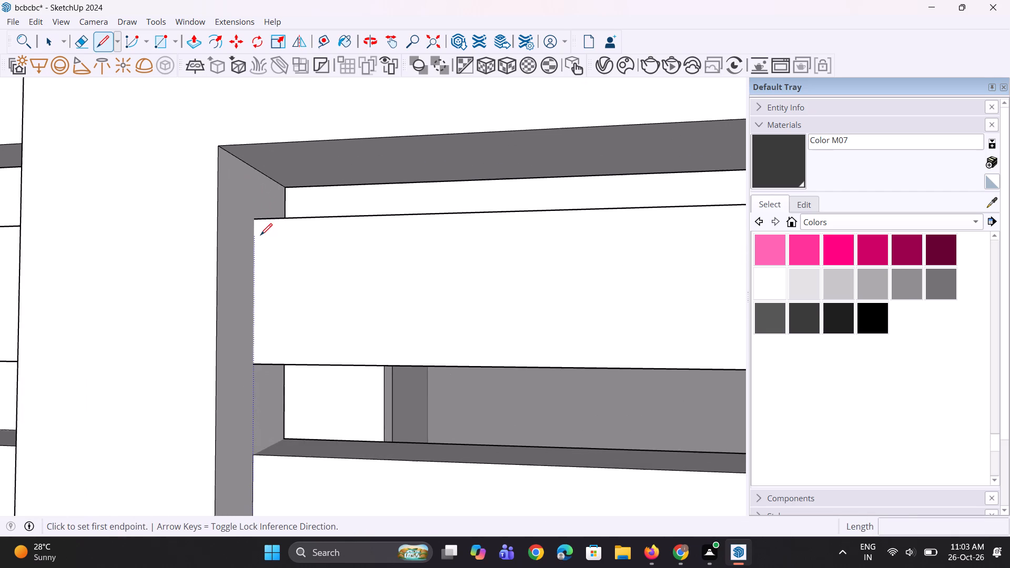
{"action": "scroll", "coordinate": [260, 235], "scroll_direction": "up", "scroll_amount": 2}
{"action": "left_click", "coordinate": [254, 215]}
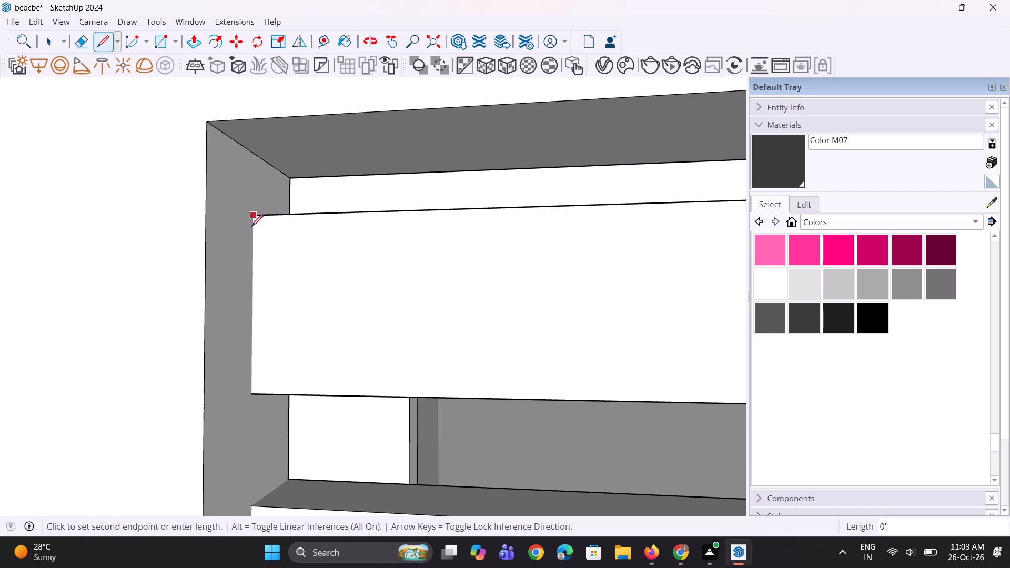
{"action": "left_click", "coordinate": [256, 398]}
{"action": "scroll", "coordinate": [225, 385], "scroll_direction": "down", "scroll_amount": 5}
{"action": "key", "text": "space"}
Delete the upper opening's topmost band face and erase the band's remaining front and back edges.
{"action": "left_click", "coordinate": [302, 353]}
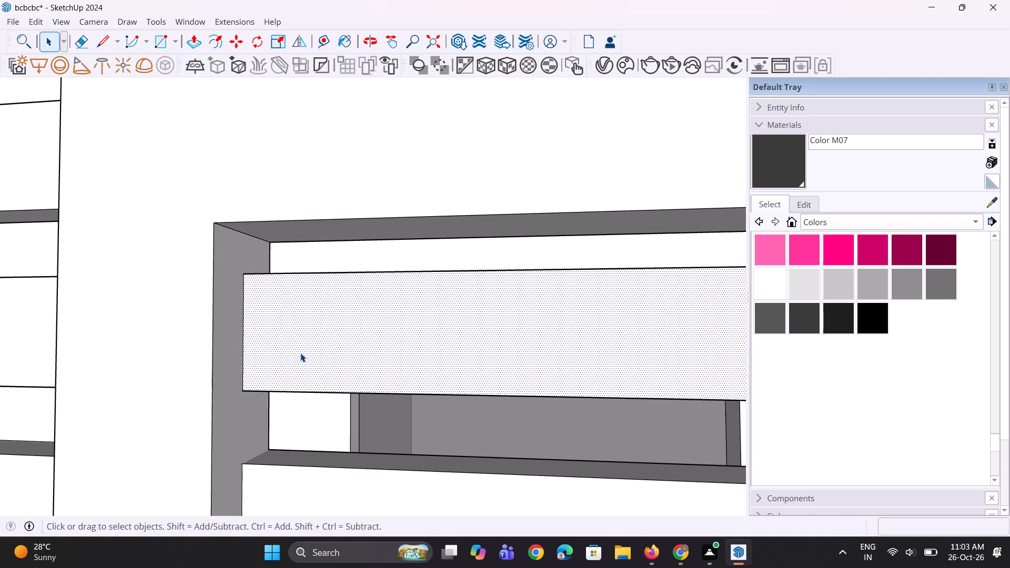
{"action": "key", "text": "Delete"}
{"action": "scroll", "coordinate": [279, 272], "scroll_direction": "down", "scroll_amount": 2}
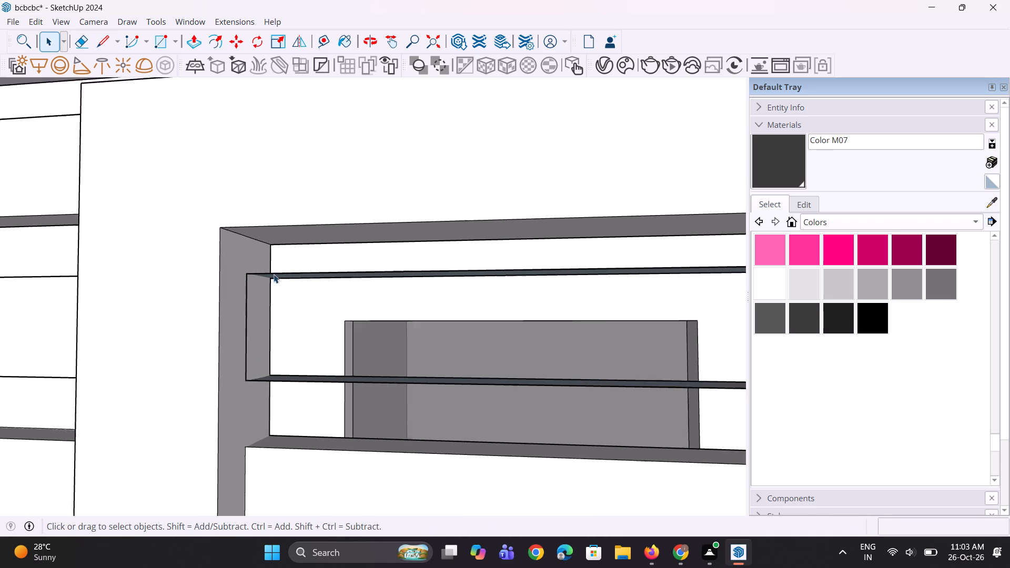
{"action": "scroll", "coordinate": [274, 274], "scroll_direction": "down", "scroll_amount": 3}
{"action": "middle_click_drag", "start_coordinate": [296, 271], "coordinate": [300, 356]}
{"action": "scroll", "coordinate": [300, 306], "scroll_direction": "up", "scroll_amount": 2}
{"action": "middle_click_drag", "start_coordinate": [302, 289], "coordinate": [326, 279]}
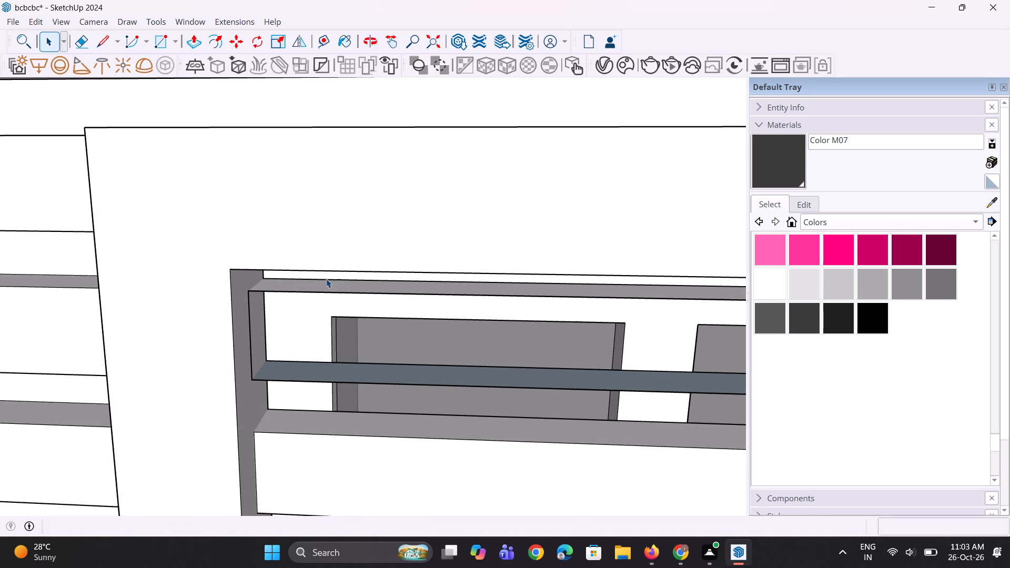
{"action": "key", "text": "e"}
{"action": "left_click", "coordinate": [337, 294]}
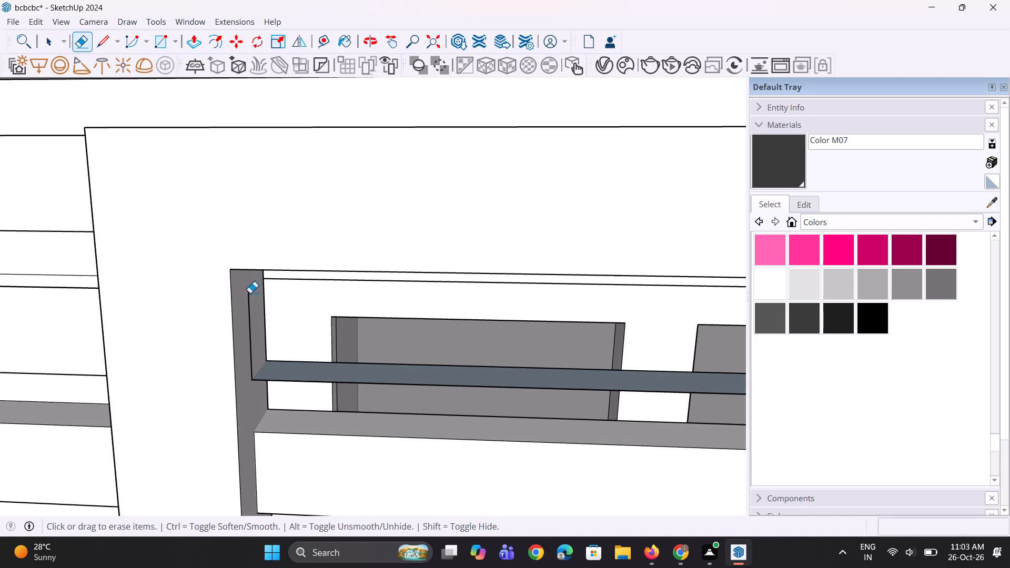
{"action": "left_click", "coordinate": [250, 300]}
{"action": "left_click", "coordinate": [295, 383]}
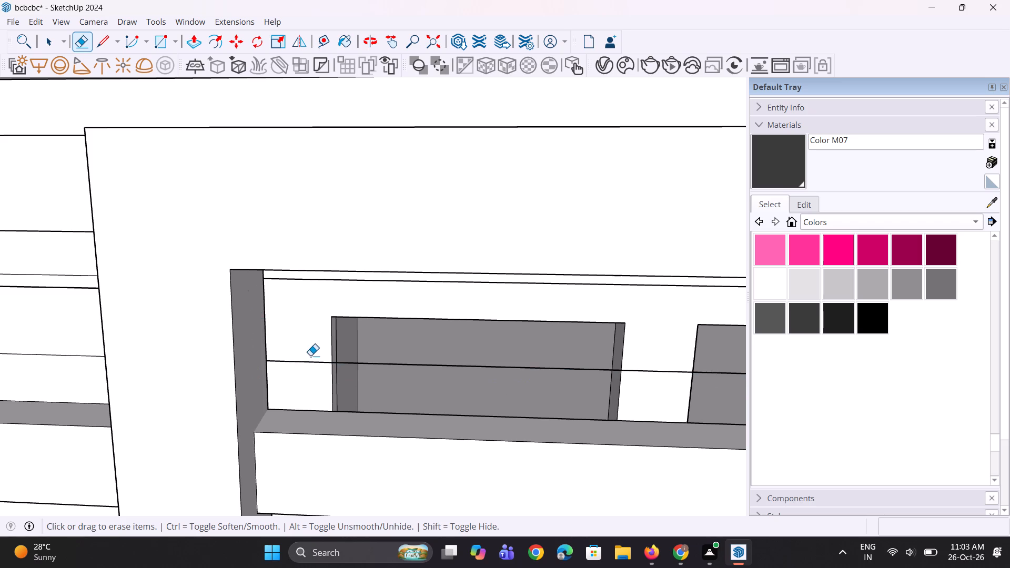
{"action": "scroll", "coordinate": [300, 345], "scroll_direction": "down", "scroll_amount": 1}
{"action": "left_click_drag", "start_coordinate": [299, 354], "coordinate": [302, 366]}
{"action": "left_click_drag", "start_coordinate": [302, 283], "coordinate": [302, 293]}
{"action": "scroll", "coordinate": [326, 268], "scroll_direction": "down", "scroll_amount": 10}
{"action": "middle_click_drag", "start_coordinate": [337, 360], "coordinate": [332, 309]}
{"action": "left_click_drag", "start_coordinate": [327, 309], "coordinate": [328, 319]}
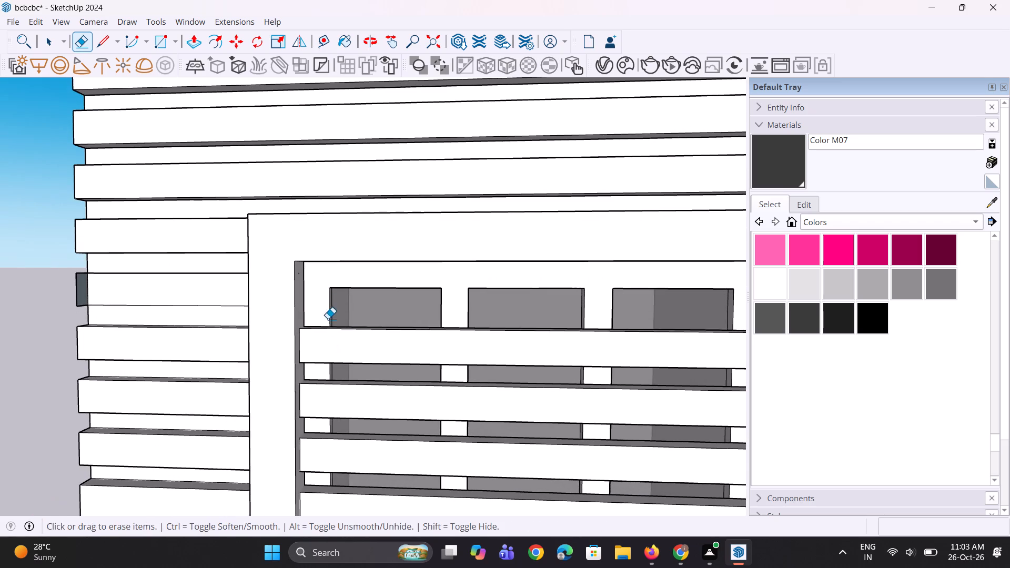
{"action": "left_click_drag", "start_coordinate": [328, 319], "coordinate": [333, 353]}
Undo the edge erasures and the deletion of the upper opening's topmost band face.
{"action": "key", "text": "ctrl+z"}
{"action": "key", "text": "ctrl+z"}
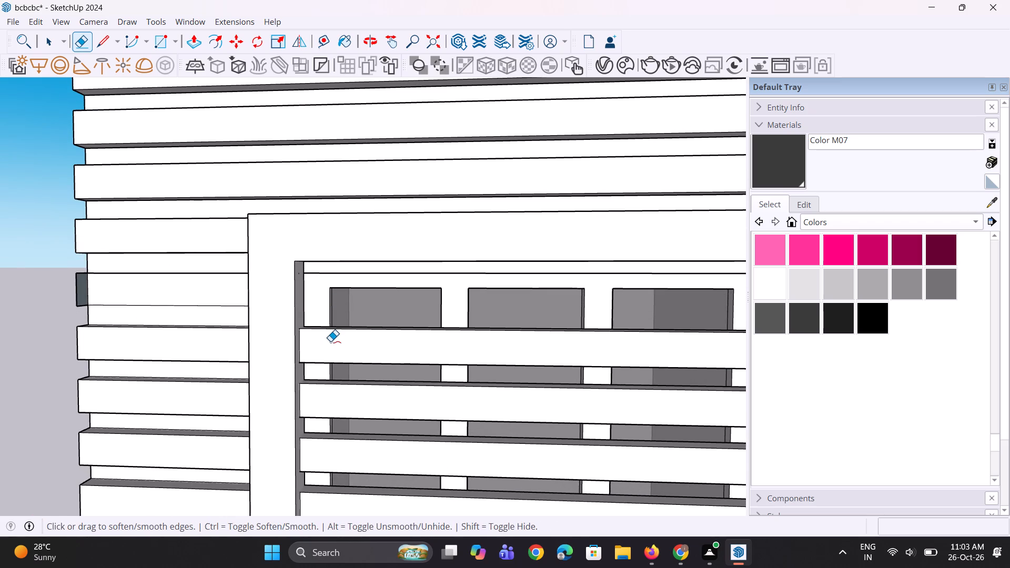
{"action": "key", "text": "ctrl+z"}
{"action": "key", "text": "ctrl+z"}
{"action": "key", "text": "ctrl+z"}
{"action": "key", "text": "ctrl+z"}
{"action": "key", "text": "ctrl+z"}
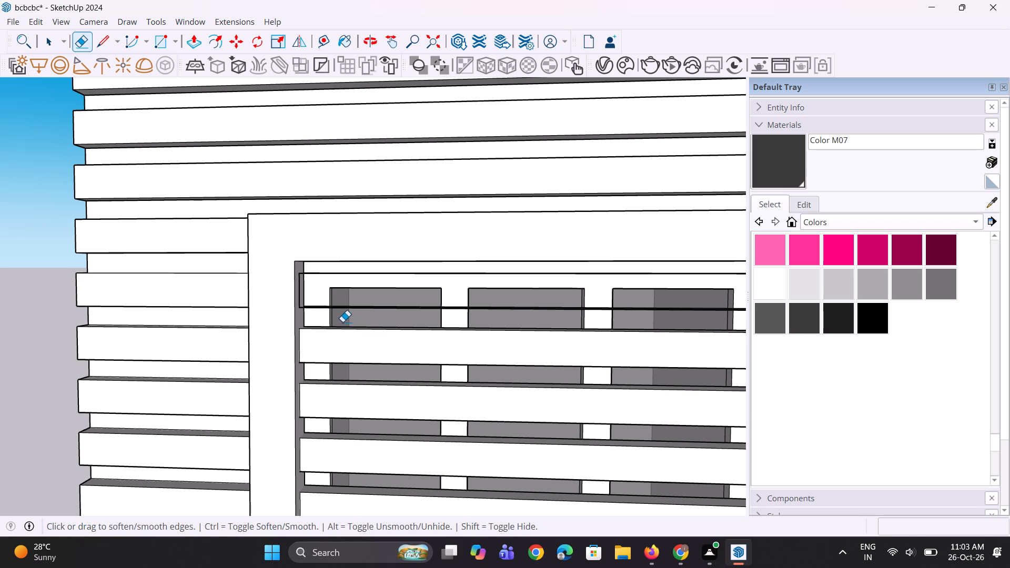
Delete the upper opening's topmost band face and the band's upper front edge.
{"action": "middle_click_drag", "start_coordinate": [328, 310], "coordinate": [339, 336]}
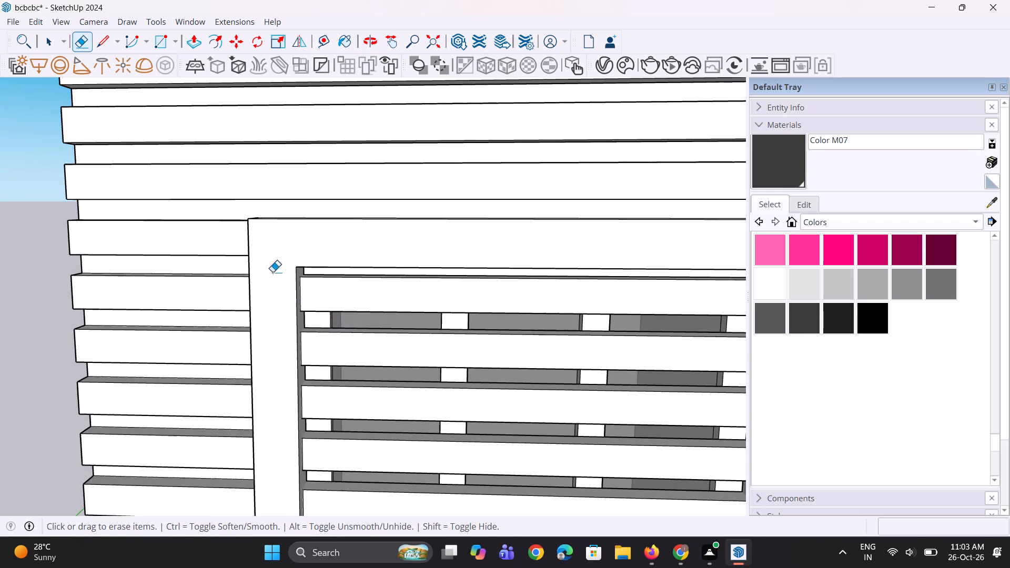
{"action": "scroll", "coordinate": [293, 313], "scroll_direction": "up", "scroll_amount": 3}
{"action": "scroll", "coordinate": [329, 374], "scroll_direction": "up", "scroll_amount": 1}
{"action": "scroll", "coordinate": [249, 152], "scroll_direction": "down", "scroll_amount": 10}
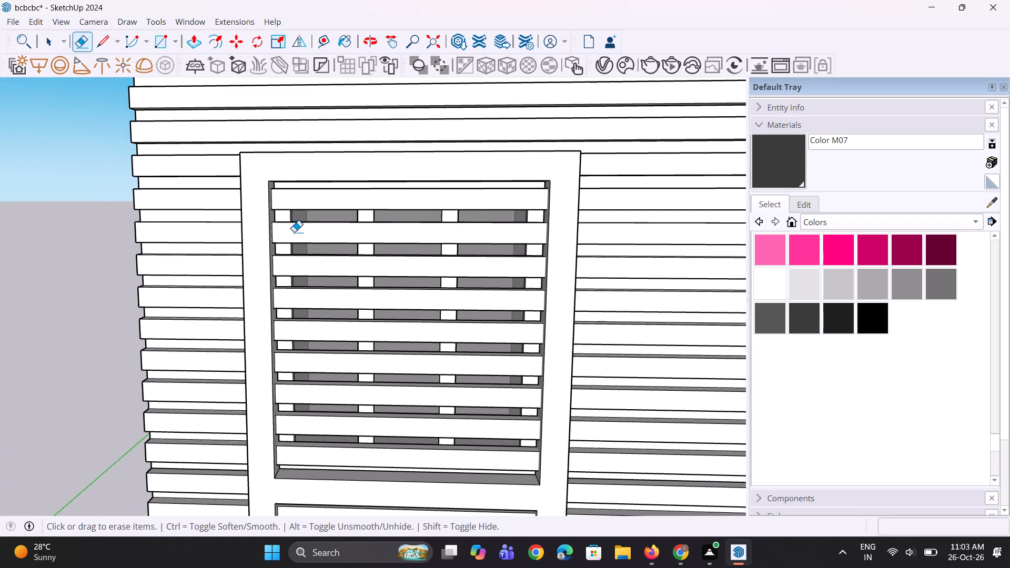
{"action": "key", "text": "space"}
{"action": "left_click", "coordinate": [324, 202]}
{"action": "scroll", "coordinate": [324, 199], "scroll_direction": "up", "scroll_amount": 5}
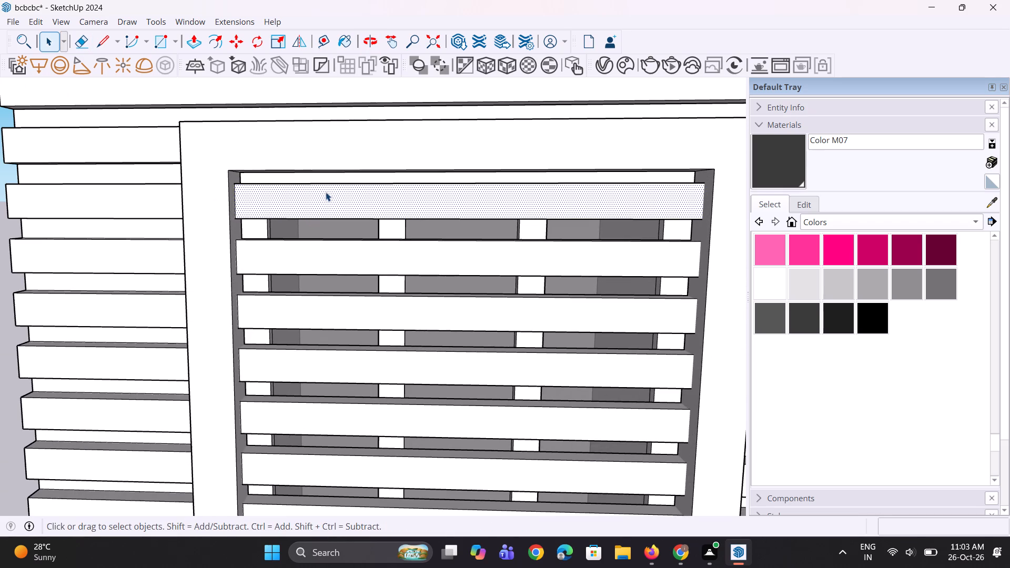
{"action": "key", "text": "Delete"}
{"action": "scroll", "coordinate": [255, 189], "scroll_direction": "up", "scroll_amount": 2}
{"action": "left_click", "coordinate": [255, 184]}
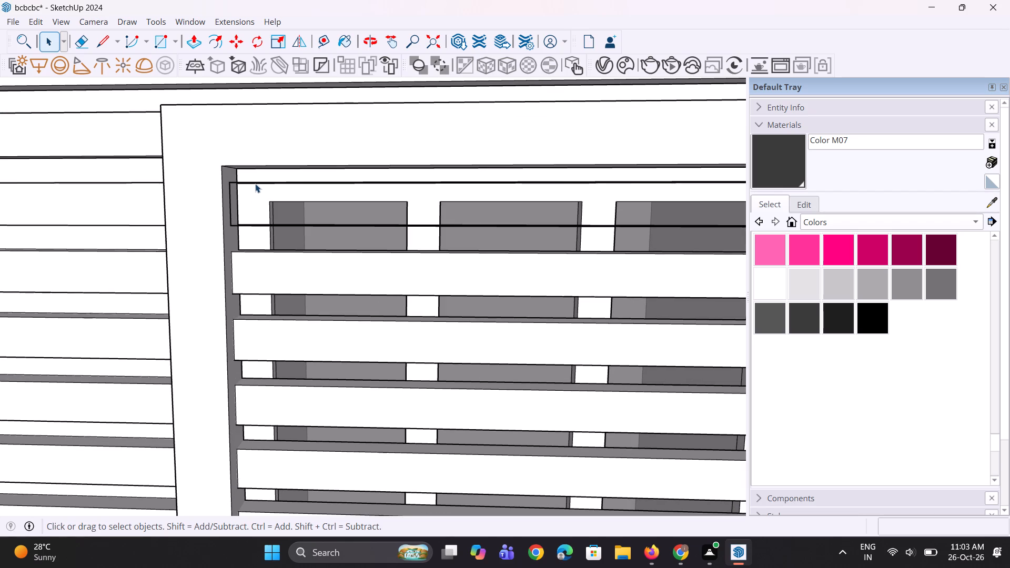
{"action": "key", "text": "Delete"}
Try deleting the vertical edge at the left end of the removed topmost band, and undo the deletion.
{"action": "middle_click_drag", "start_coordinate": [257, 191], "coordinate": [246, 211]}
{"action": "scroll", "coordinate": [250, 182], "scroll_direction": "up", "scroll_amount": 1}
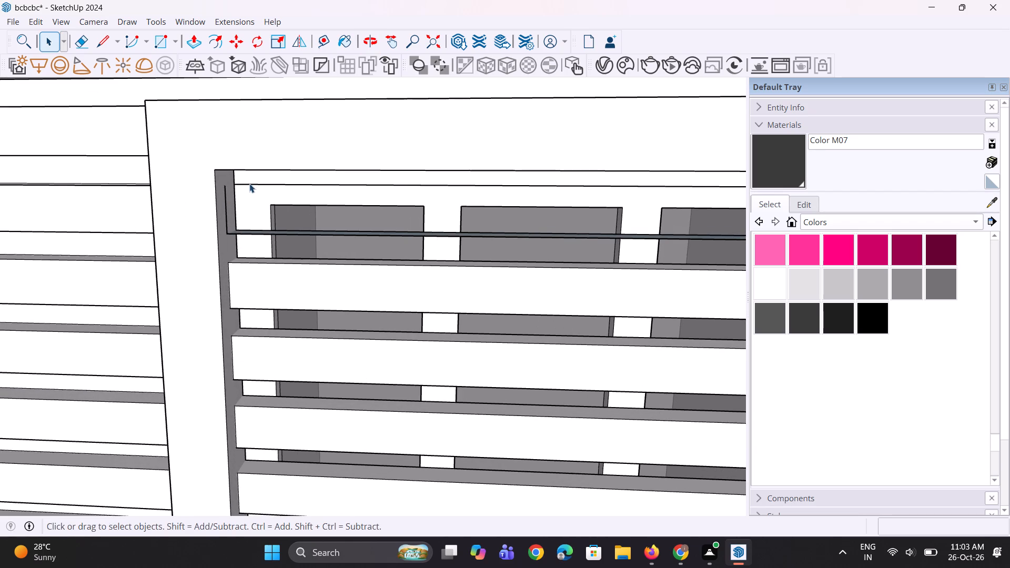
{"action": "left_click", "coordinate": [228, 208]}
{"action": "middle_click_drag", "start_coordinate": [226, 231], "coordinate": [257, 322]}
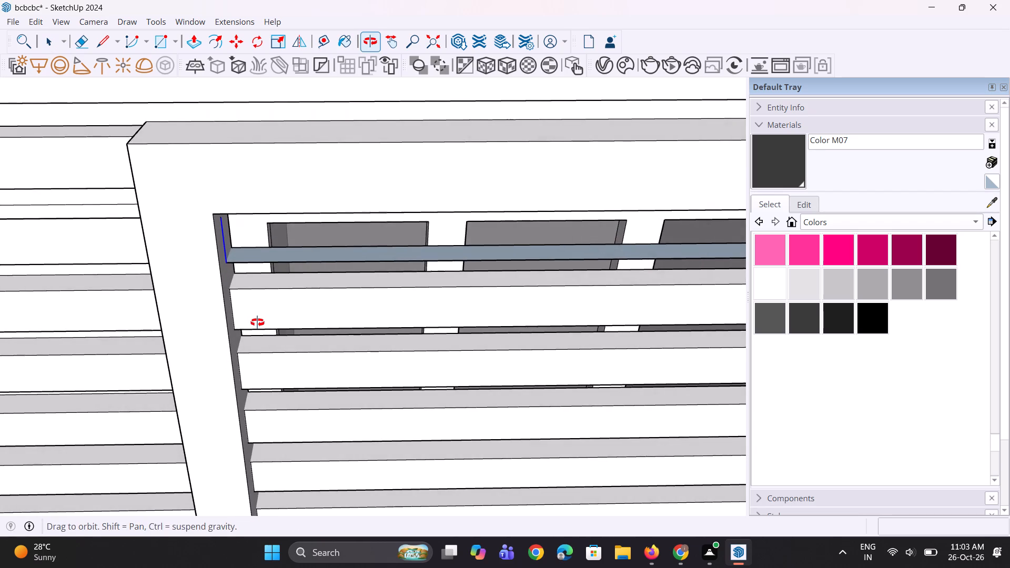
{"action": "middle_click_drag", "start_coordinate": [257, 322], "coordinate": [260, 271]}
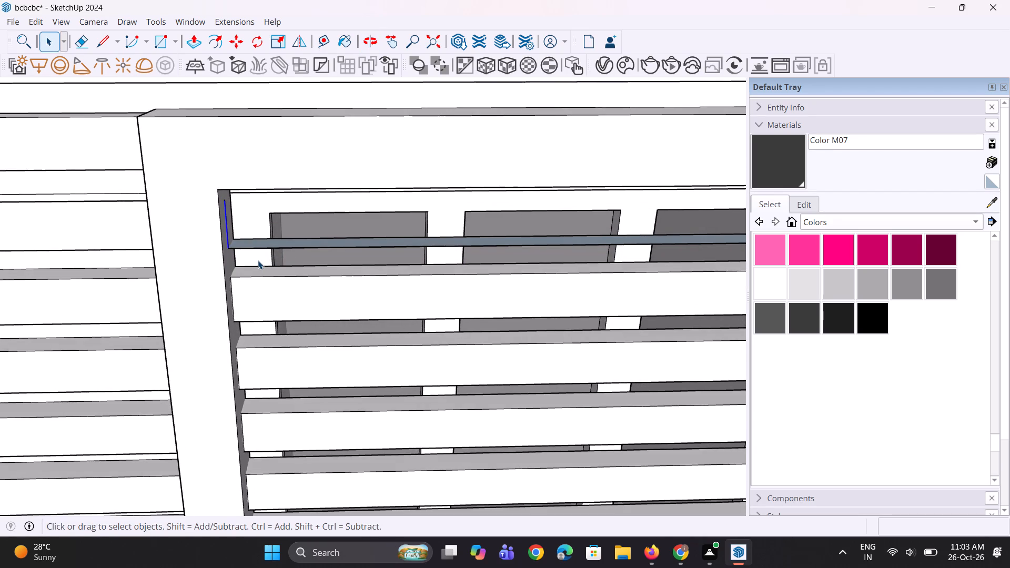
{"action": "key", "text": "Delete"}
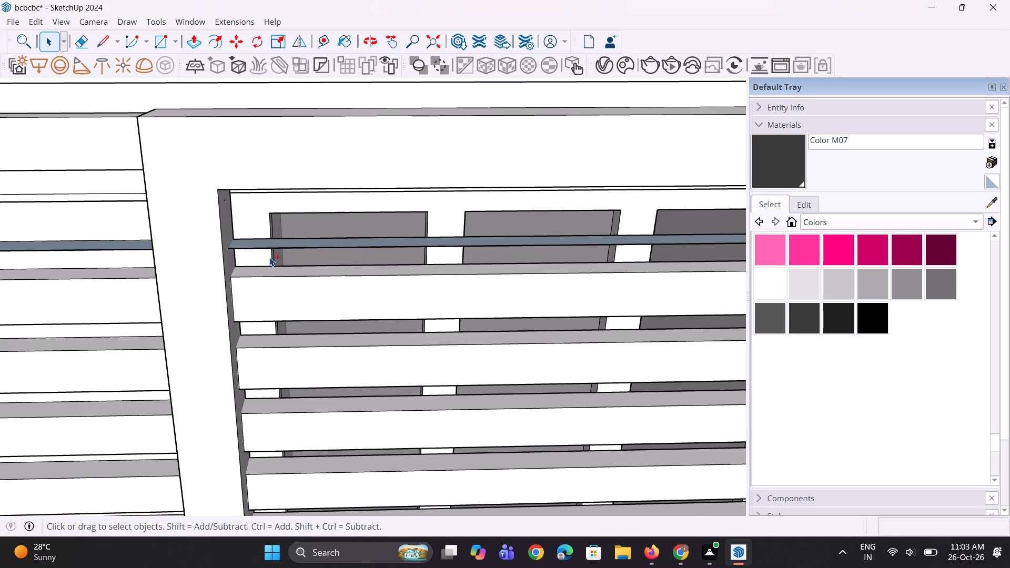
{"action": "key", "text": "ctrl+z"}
Delete the removed topmost band's lower front edge along with its attached underside strip.
{"action": "middle_click_drag", "start_coordinate": [240, 262], "coordinate": [134, 234], "text": "ctrl"}
{"action": "scroll", "coordinate": [228, 224], "scroll_direction": "up", "scroll_amount": 3}
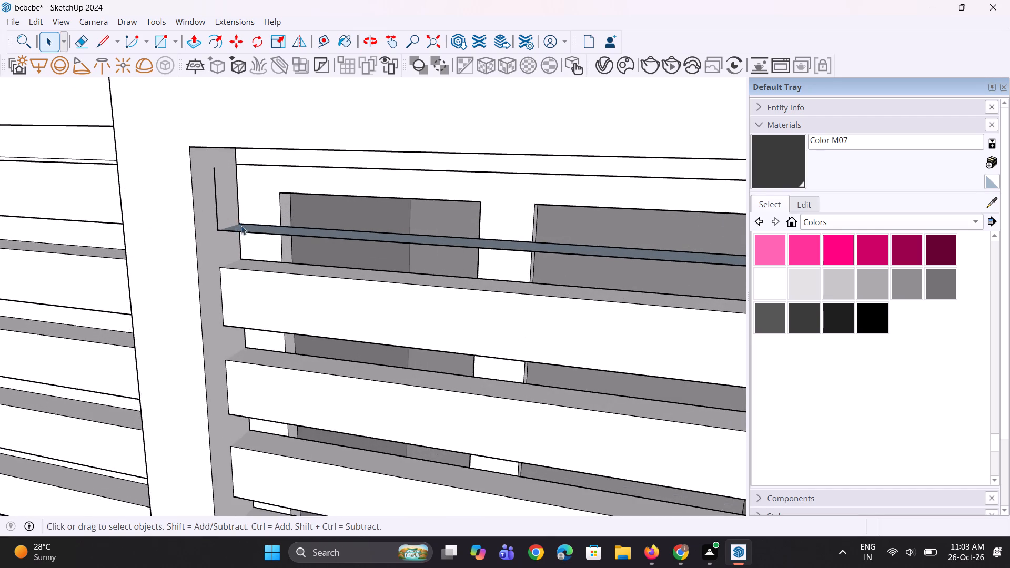
{"action": "scroll", "coordinate": [241, 226], "scroll_direction": "up", "scroll_amount": 2}
{"action": "left_click", "coordinate": [256, 232]}
{"action": "scroll", "coordinate": [278, 232], "scroll_direction": "up", "scroll_amount": 1}
{"action": "middle_click_drag", "start_coordinate": [282, 233], "coordinate": [399, 76]}
{"action": "scroll", "coordinate": [383, 85], "scroll_direction": "down", "scroll_amount": 1}
{"action": "key", "text": "Delete"}
{"action": "middle_click_drag", "start_coordinate": [301, 186], "coordinate": [342, 65]}
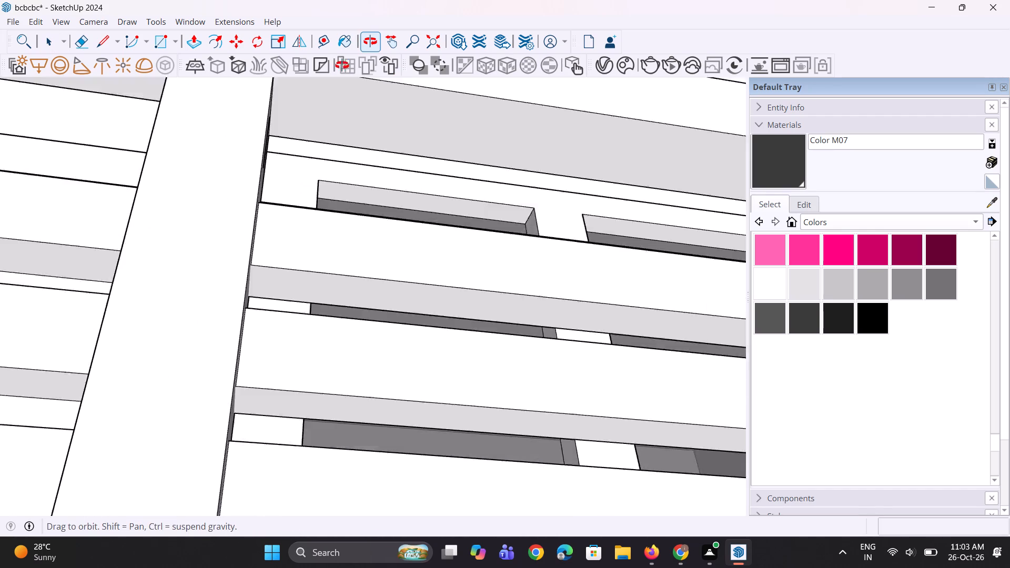
{"action": "middle_click_drag", "start_coordinate": [342, 65], "coordinate": [279, 246]}
{"action": "scroll", "coordinate": [277, 244], "scroll_direction": "up", "scroll_amount": 1, "text": "ctrl"}
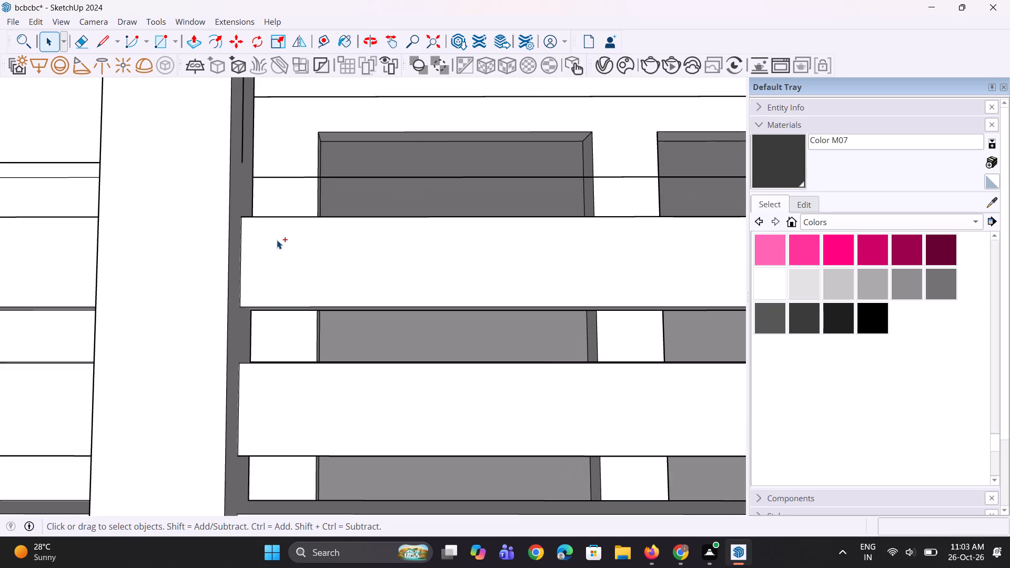
Undo the recent deletions of the upper opening's topmost band face, edges and underside strip.
{"action": "key", "text": "ctrl+z"}
{"action": "key", "text": "ctrl+z"}
{"action": "key", "text": "ctrl+z"}
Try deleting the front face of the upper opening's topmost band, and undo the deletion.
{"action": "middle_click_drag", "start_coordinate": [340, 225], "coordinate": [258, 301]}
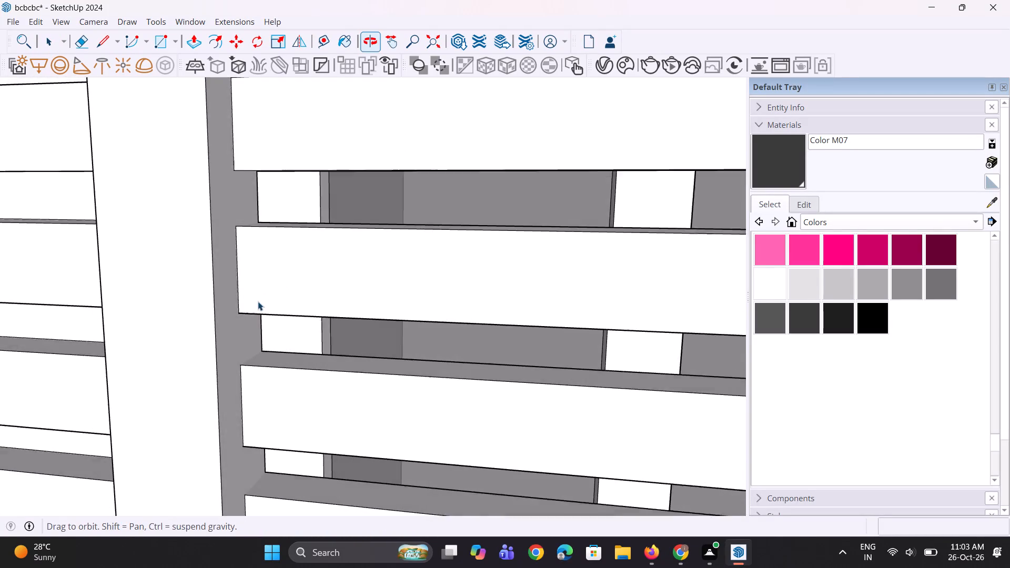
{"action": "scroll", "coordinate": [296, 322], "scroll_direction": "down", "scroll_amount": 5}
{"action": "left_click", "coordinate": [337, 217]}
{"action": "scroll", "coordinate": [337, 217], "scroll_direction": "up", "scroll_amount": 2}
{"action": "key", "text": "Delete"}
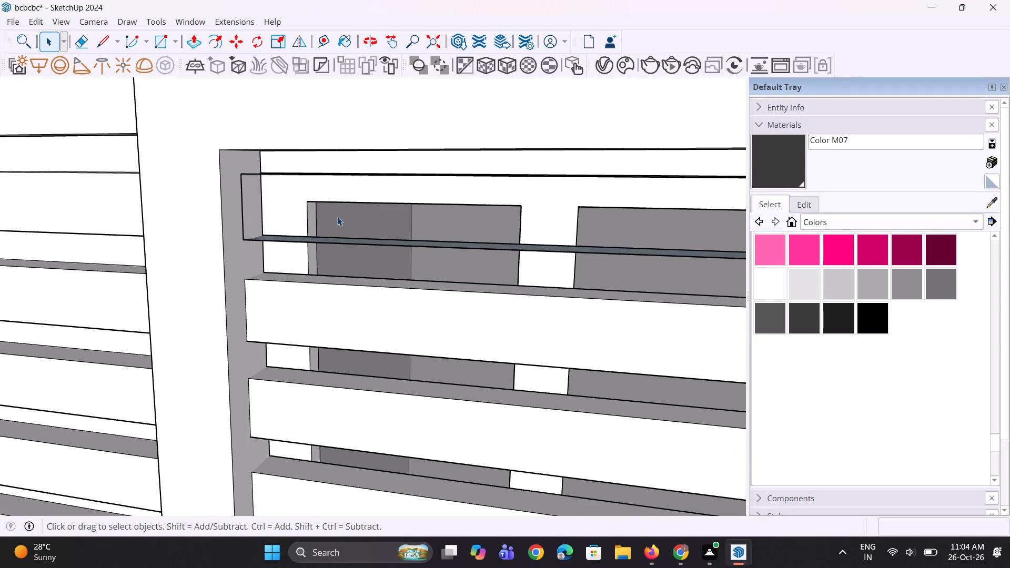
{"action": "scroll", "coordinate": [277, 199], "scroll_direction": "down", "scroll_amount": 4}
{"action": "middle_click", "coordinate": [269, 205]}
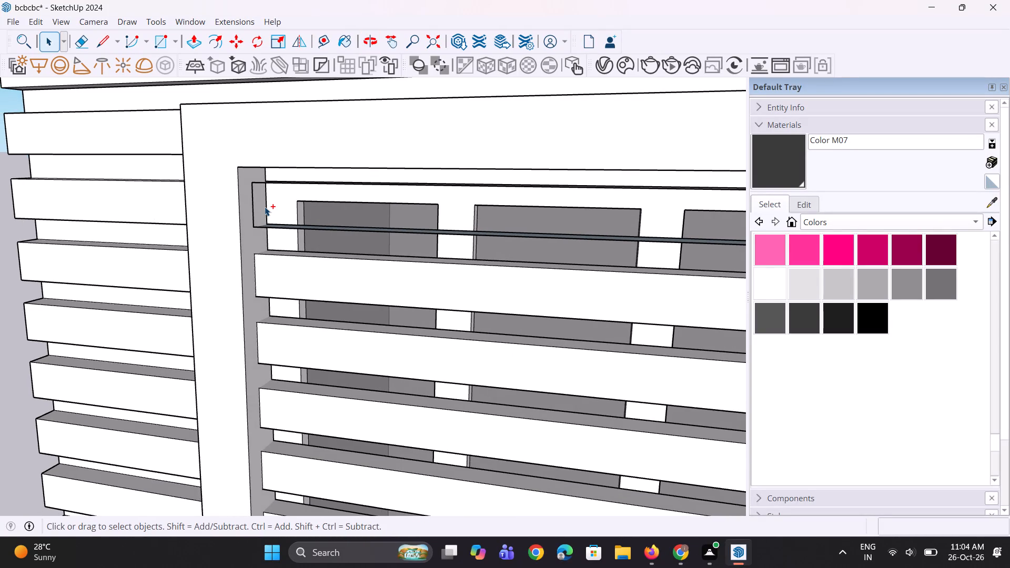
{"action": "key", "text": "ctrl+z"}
Push the front face of the upper opening's topmost band back 3 5/8", flush with the window frame.
{"action": "scroll", "coordinate": [271, 211], "scroll_direction": "up", "scroll_amount": 1}
{"action": "key", "text": "p"}
{"action": "left_click", "coordinate": [330, 221]}
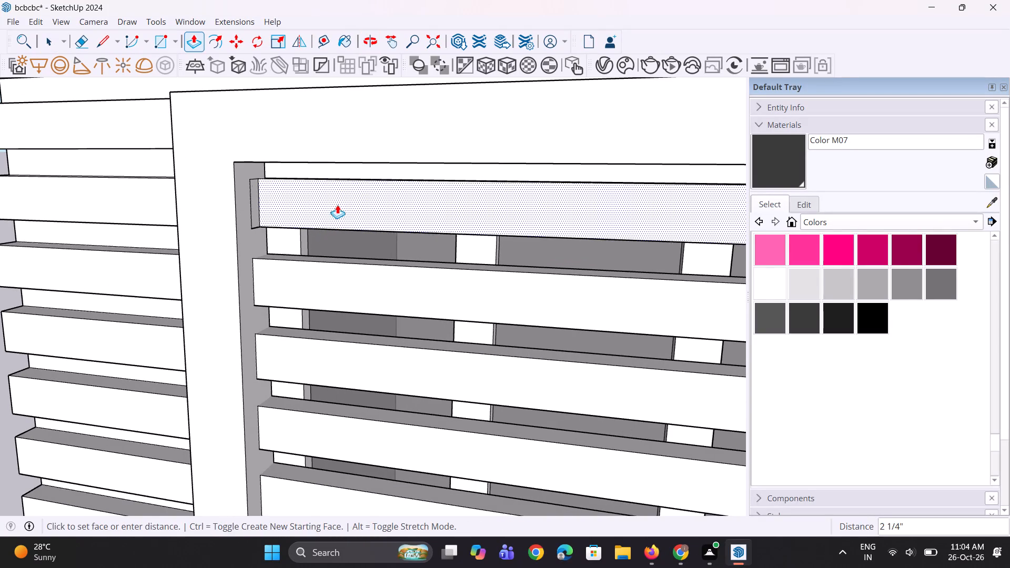
{"action": "left_click", "coordinate": [356, 178]}
{"action": "scroll", "coordinate": [282, 187], "scroll_direction": "down", "scroll_amount": 4}
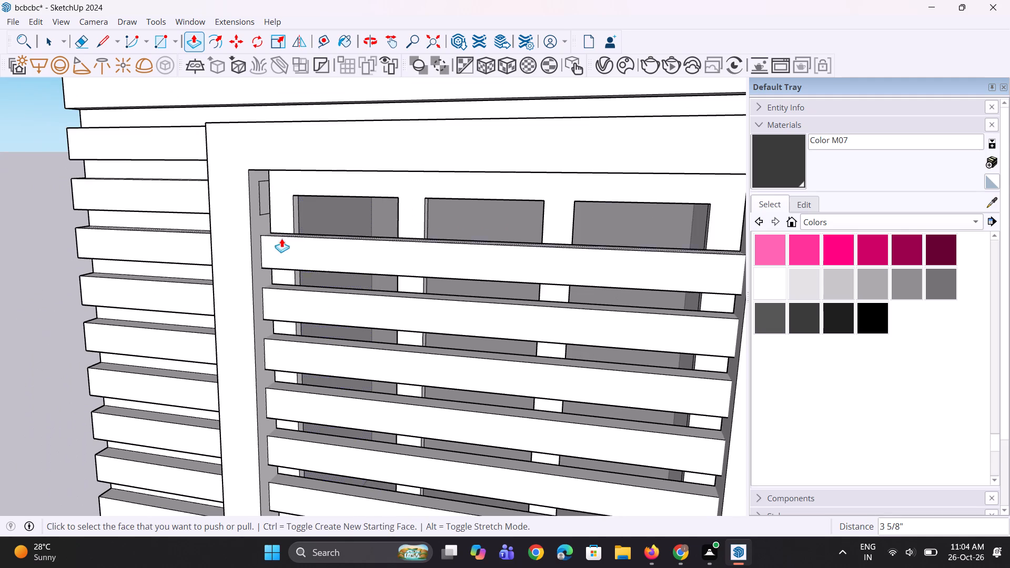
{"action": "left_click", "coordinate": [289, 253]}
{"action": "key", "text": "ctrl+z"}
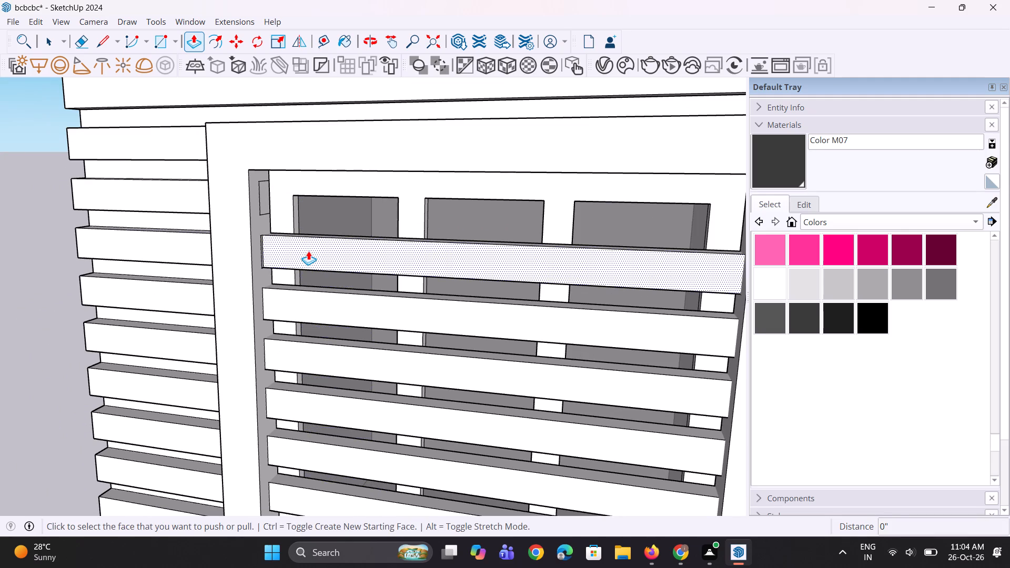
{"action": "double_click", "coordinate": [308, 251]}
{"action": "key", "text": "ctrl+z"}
Push the upper opening's remaining bands back 3 5/8", from the second one down to the lowest, clearing the window.
{"action": "left_click", "coordinate": [295, 254]}
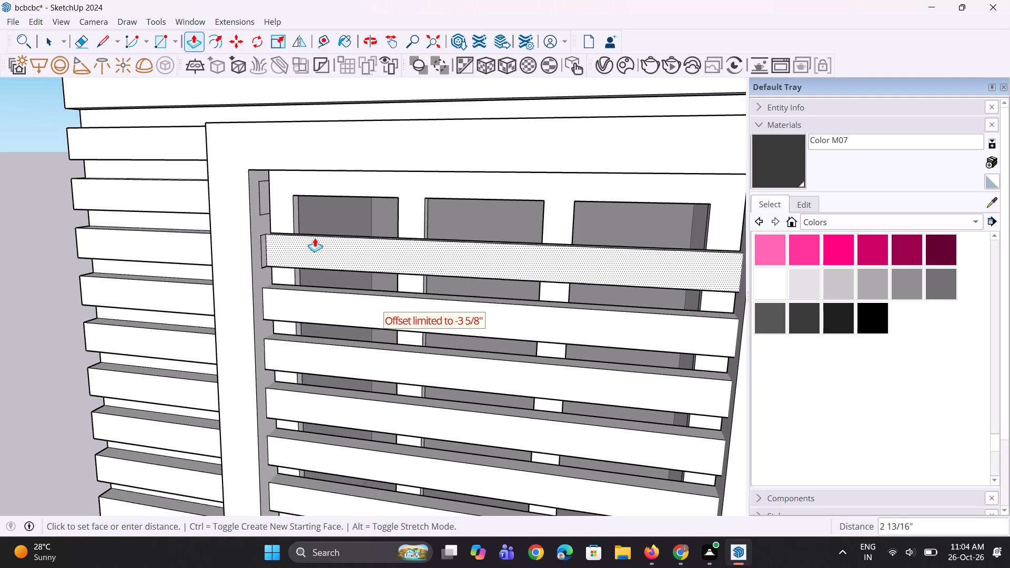
{"action": "left_click", "coordinate": [331, 220]}
{"action": "double_click", "coordinate": [314, 307]}
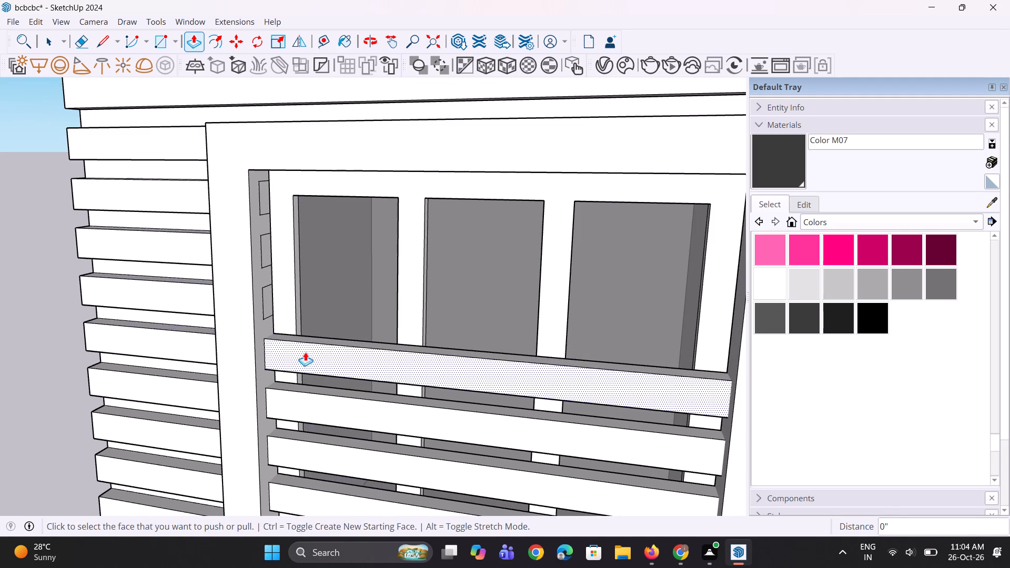
{"action": "double_click", "coordinate": [305, 353]}
{"action": "double_click", "coordinate": [314, 408]}
{"action": "scroll", "coordinate": [302, 235], "scroll_direction": "down", "scroll_amount": 4}
{"action": "scroll", "coordinate": [305, 409], "scroll_direction": "up", "scroll_amount": 3}
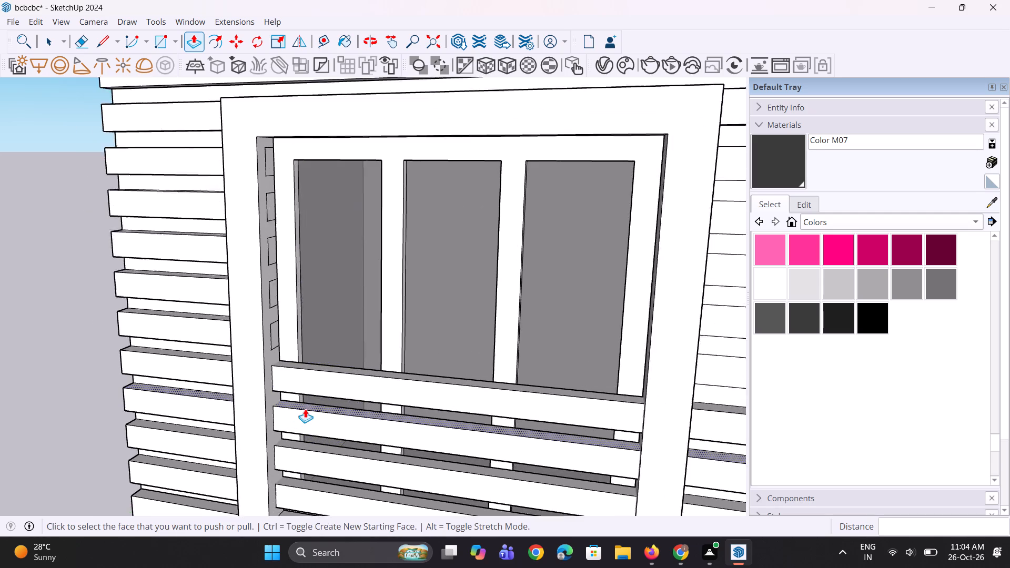
{"action": "double_click", "coordinate": [341, 371]}
{"action": "double_click", "coordinate": [335, 423]}
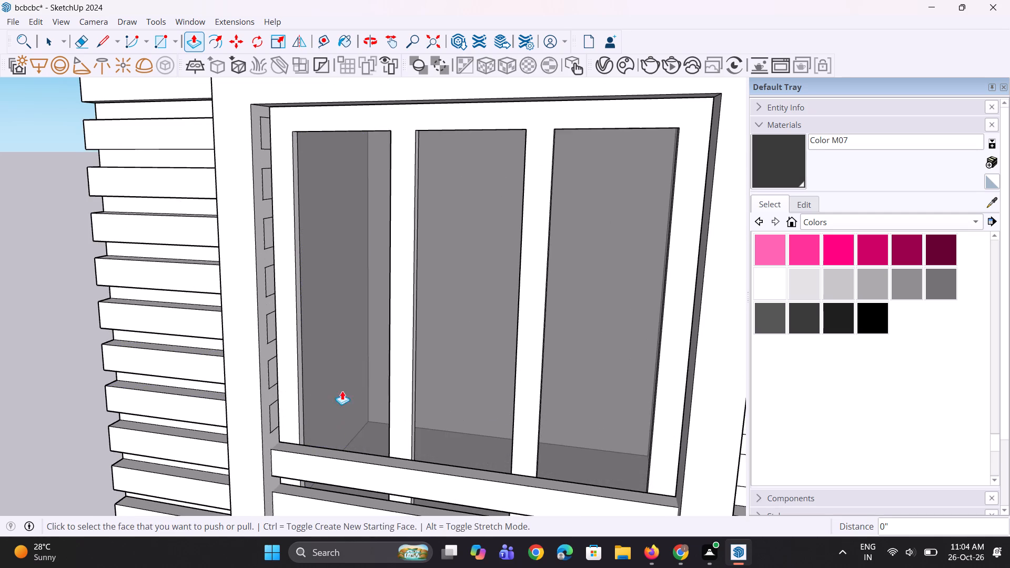
{"action": "scroll", "coordinate": [335, 260], "scroll_direction": "down", "scroll_amount": 3}
{"action": "scroll", "coordinate": [311, 401], "scroll_direction": "up", "scroll_amount": 3}
{"action": "double_click", "coordinate": [314, 411]}
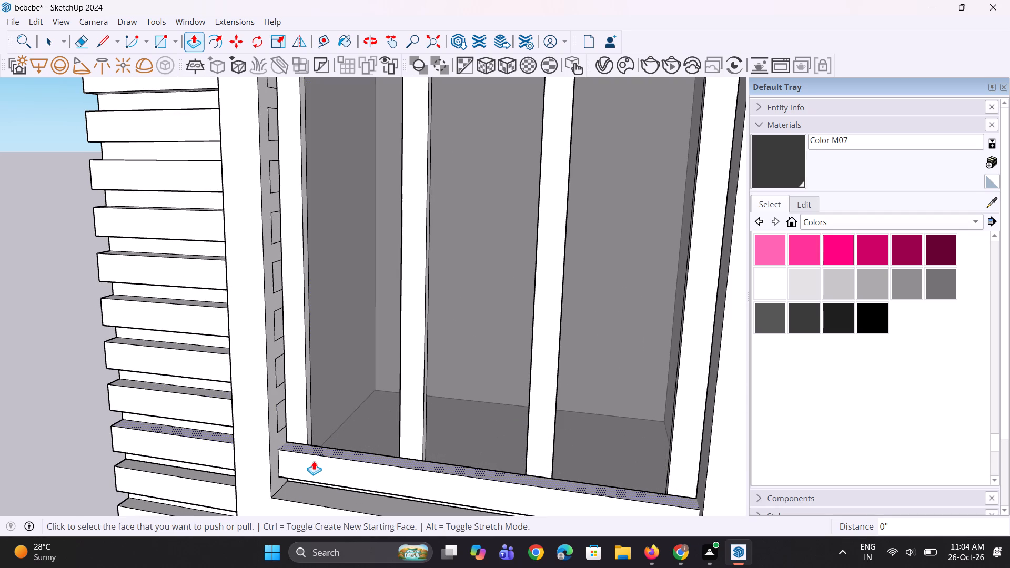
{"action": "double_click", "coordinate": [314, 463]}
Push the three topmost bands of the middle opening back by the same distance, undoing a mistaken push.
{"action": "scroll", "coordinate": [319, 212], "scroll_direction": "down", "scroll_amount": 11}
{"action": "scroll", "coordinate": [330, 305], "scroll_direction": "up", "scroll_amount": 3}
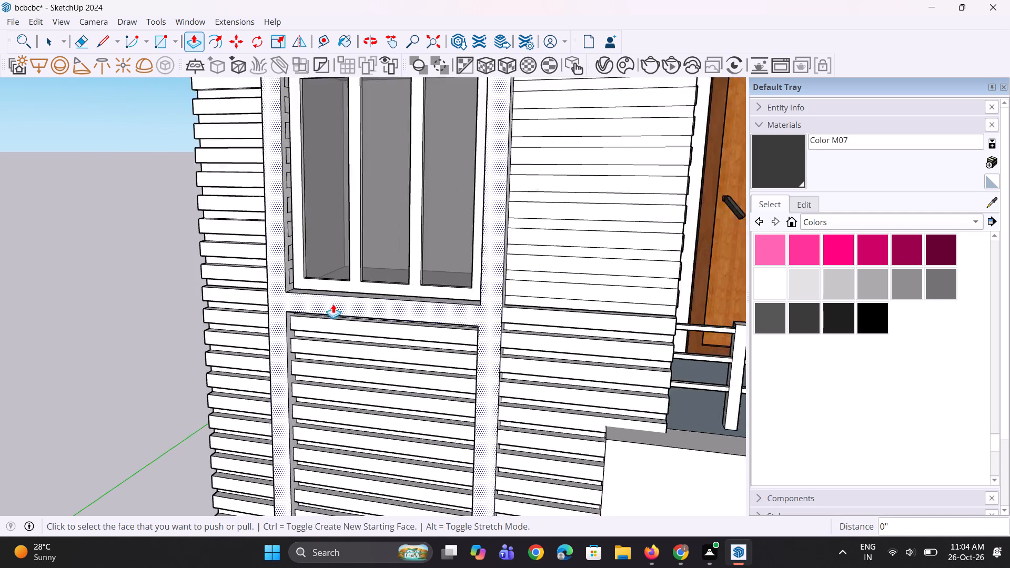
{"action": "scroll", "coordinate": [333, 304], "scroll_direction": "up", "scroll_amount": 4}
{"action": "double_click", "coordinate": [342, 323]}
{"action": "double_click", "coordinate": [338, 365]}
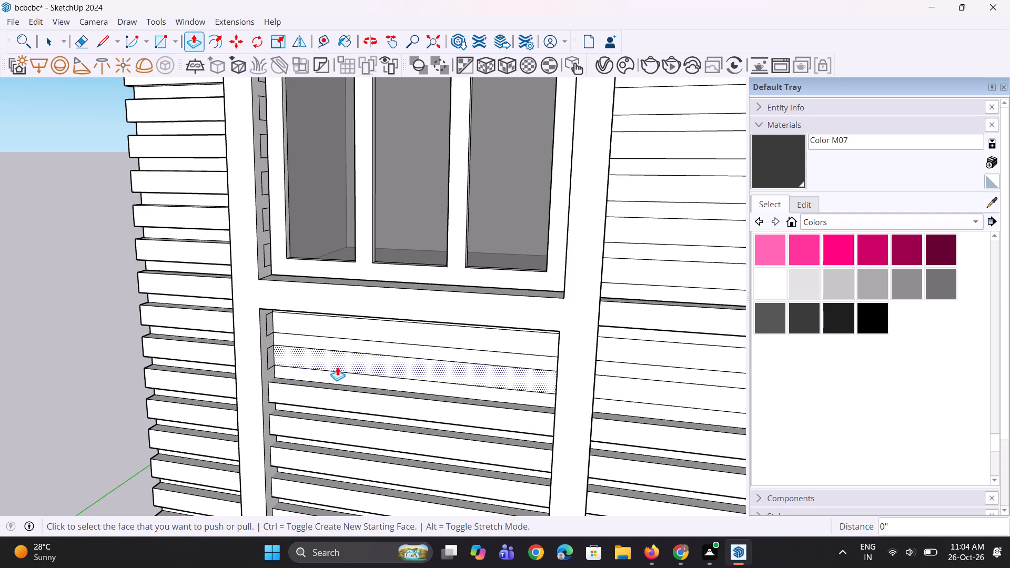
{"action": "scroll", "coordinate": [338, 257], "scroll_direction": "down", "scroll_amount": 2}
{"action": "scroll", "coordinate": [324, 354], "scroll_direction": "up", "scroll_amount": 3}
{"action": "double_click", "coordinate": [320, 369]}
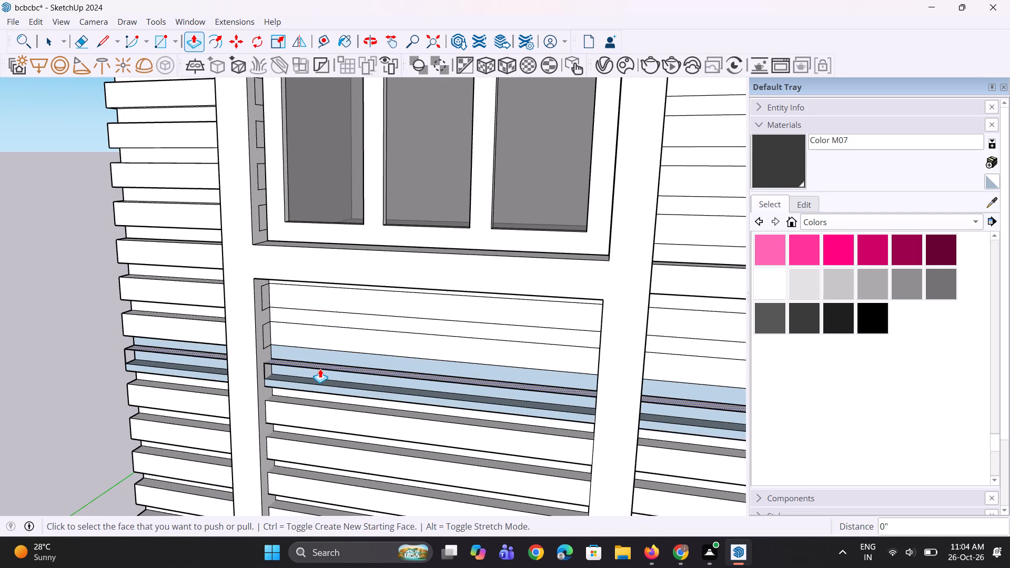
{"action": "key", "text": "ctrl+z"}
{"action": "double_click", "coordinate": [319, 383]}
Push the middle opening's remaining seven bands back by the same distance, working from the lowest one up.
{"action": "scroll", "coordinate": [337, 229], "scroll_direction": "down", "scroll_amount": 4}
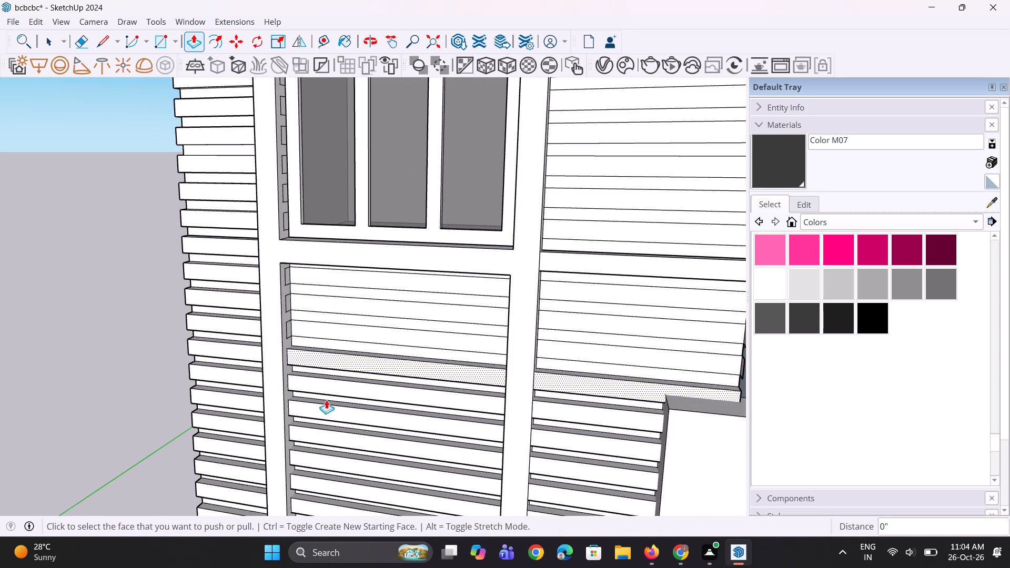
{"action": "scroll", "coordinate": [316, 389], "scroll_direction": "down", "scroll_amount": 4}
{"action": "scroll", "coordinate": [337, 567], "scroll_direction": "up", "scroll_amount": 4}
{"action": "scroll", "coordinate": [312, 470], "scroll_direction": "up", "scroll_amount": 8}
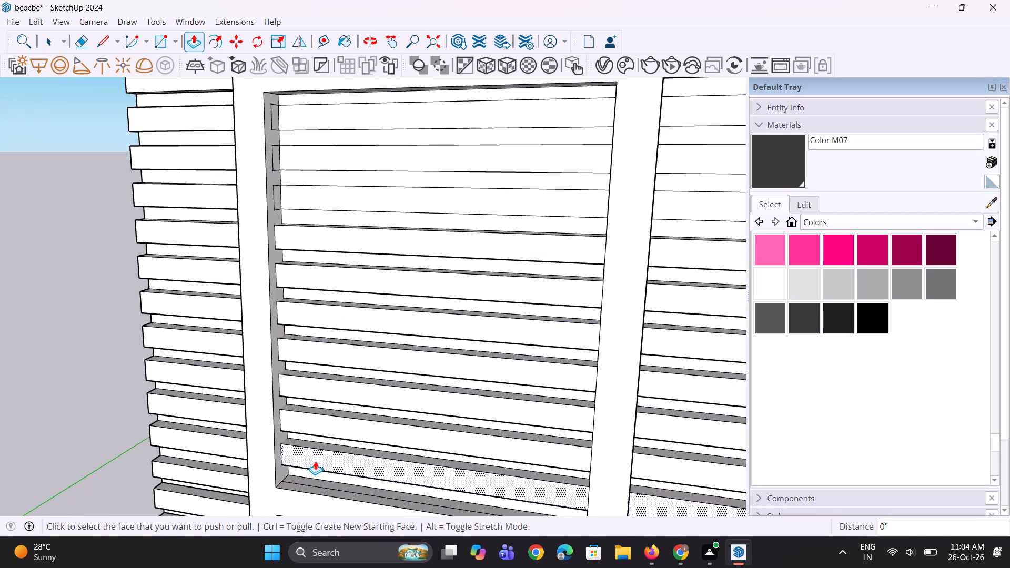
{"action": "double_click", "coordinate": [315, 461]}
{"action": "double_click", "coordinate": [347, 418]}
{"action": "double_click", "coordinate": [356, 385]}
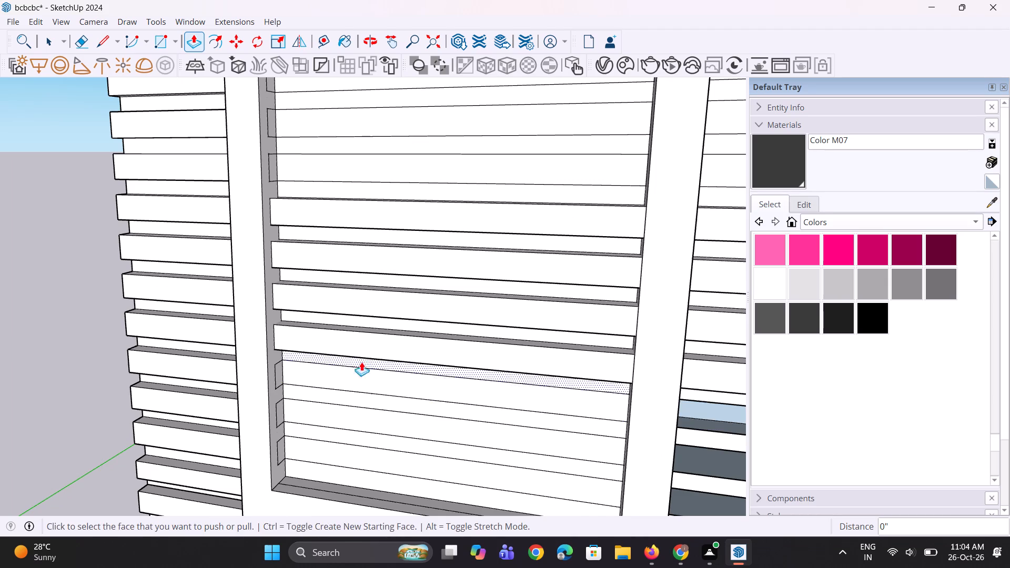
{"action": "double_click", "coordinate": [366, 342]}
{"action": "double_click", "coordinate": [381, 306]}
{"action": "double_click", "coordinate": [387, 266]}
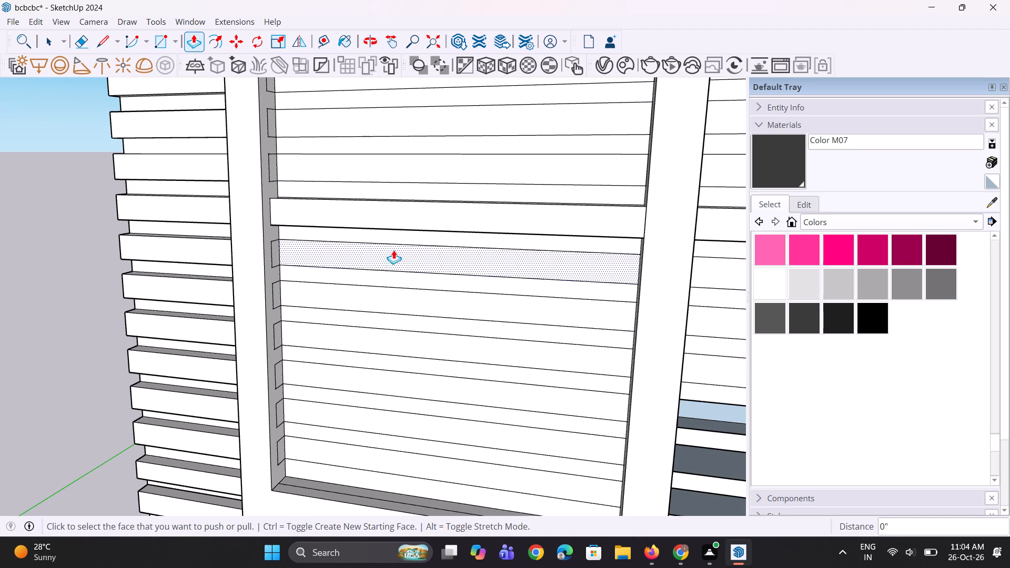
{"action": "double_click", "coordinate": [403, 210]}
Erase all the leftover horizontal band lines across the middle opening's recessed panel.
{"action": "middle_click_drag", "start_coordinate": [370, 282], "coordinate": [329, 315]}
{"action": "scroll", "coordinate": [349, 334], "scroll_direction": "down", "scroll_amount": 11}
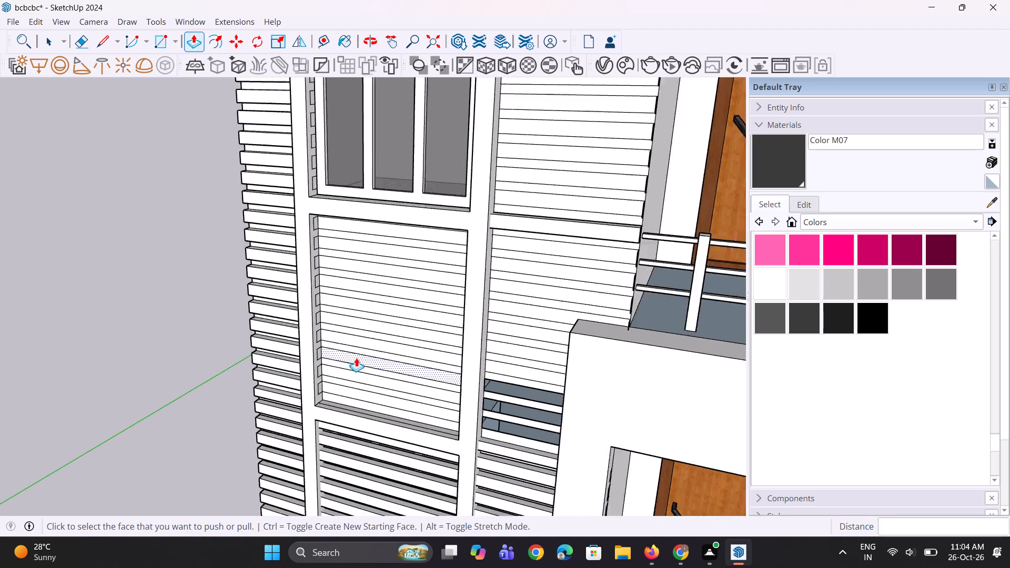
{"action": "scroll", "coordinate": [356, 358], "scroll_direction": "down", "scroll_amount": 1}
{"action": "middle_click_drag", "start_coordinate": [362, 361], "coordinate": [449, 255]}
{"action": "scroll", "coordinate": [404, 278], "scroll_direction": "up", "scroll_amount": 9}
{"action": "key", "text": "e"}
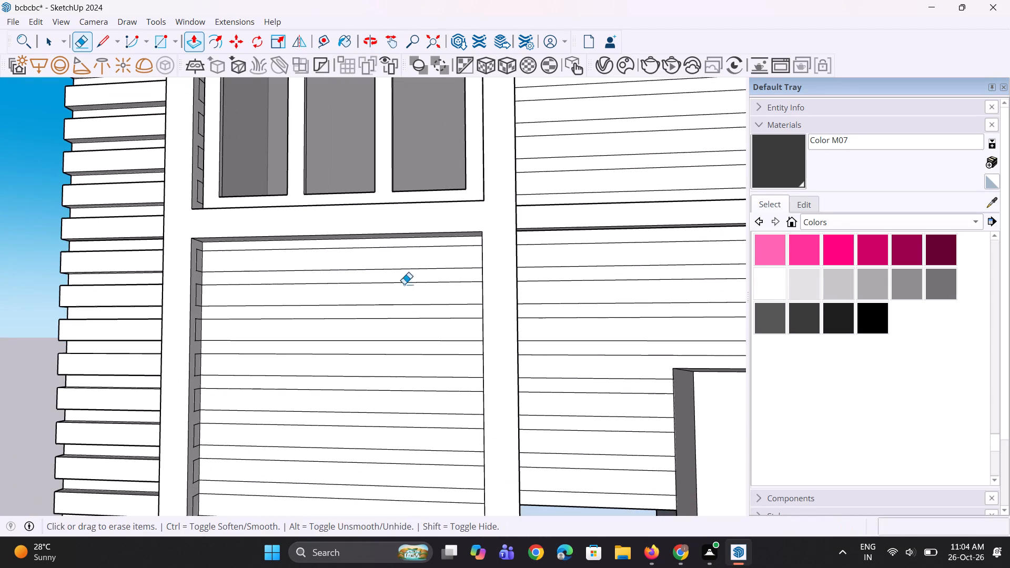
{"action": "left_click_drag", "start_coordinate": [391, 246], "coordinate": [381, 434]}
{"action": "scroll", "coordinate": [362, 285], "scroll_direction": "down", "scroll_amount": 5}
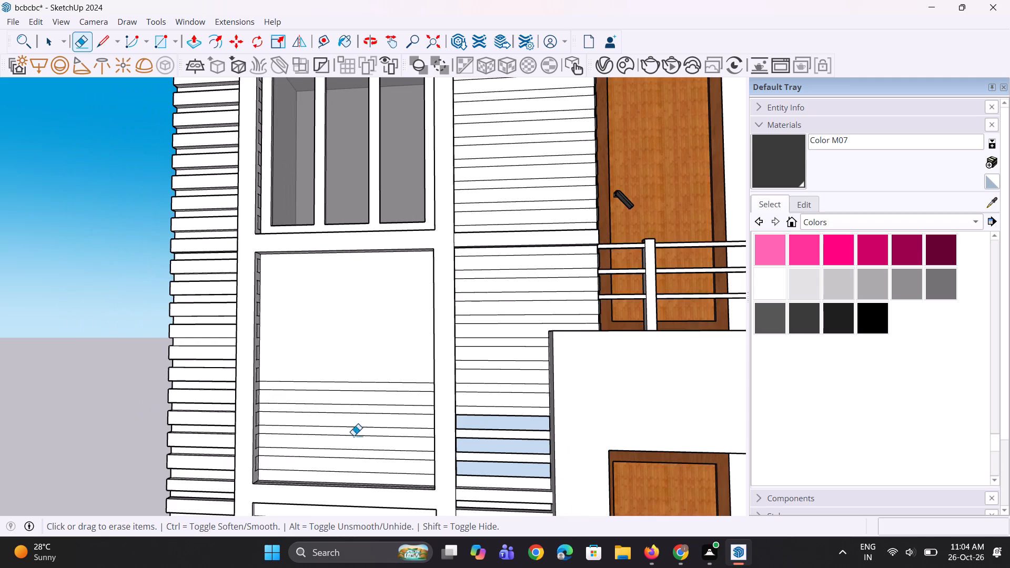
{"action": "scroll", "coordinate": [352, 441], "scroll_direction": "up", "scroll_amount": 4}
{"action": "left_click_drag", "start_coordinate": [334, 332], "coordinate": [334, 497]}
{"action": "scroll", "coordinate": [274, 269], "scroll_direction": "down", "scroll_amount": 4}
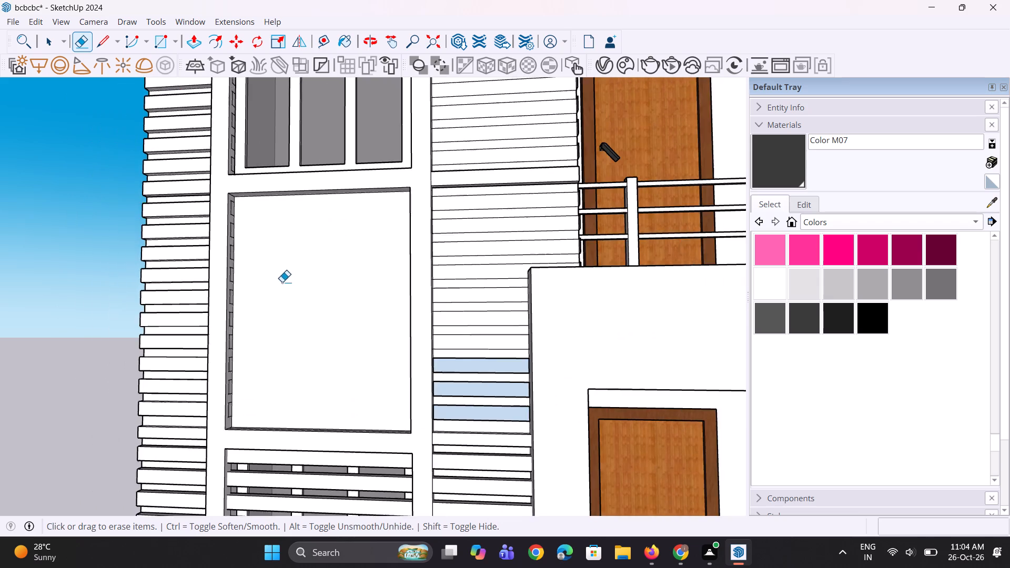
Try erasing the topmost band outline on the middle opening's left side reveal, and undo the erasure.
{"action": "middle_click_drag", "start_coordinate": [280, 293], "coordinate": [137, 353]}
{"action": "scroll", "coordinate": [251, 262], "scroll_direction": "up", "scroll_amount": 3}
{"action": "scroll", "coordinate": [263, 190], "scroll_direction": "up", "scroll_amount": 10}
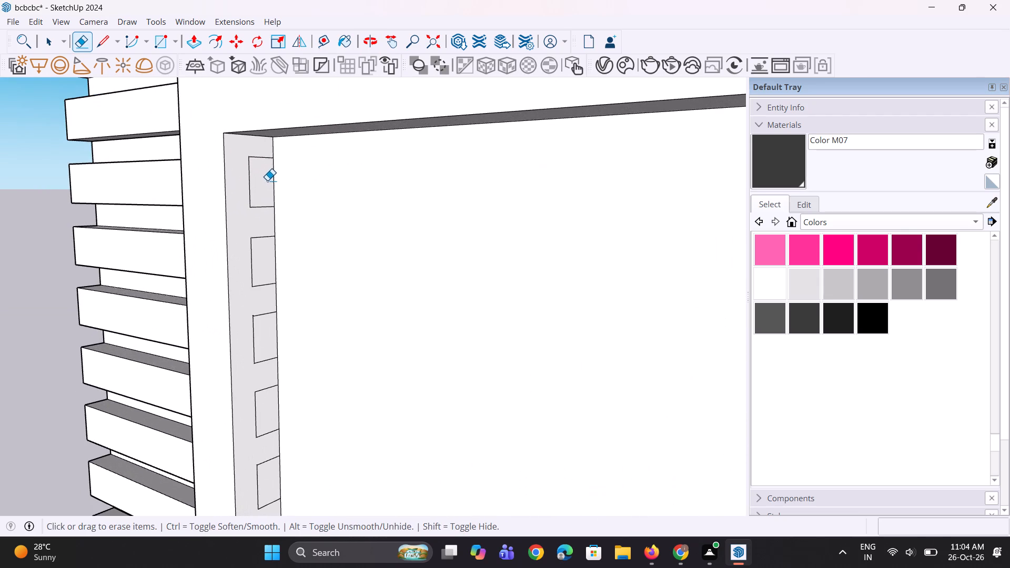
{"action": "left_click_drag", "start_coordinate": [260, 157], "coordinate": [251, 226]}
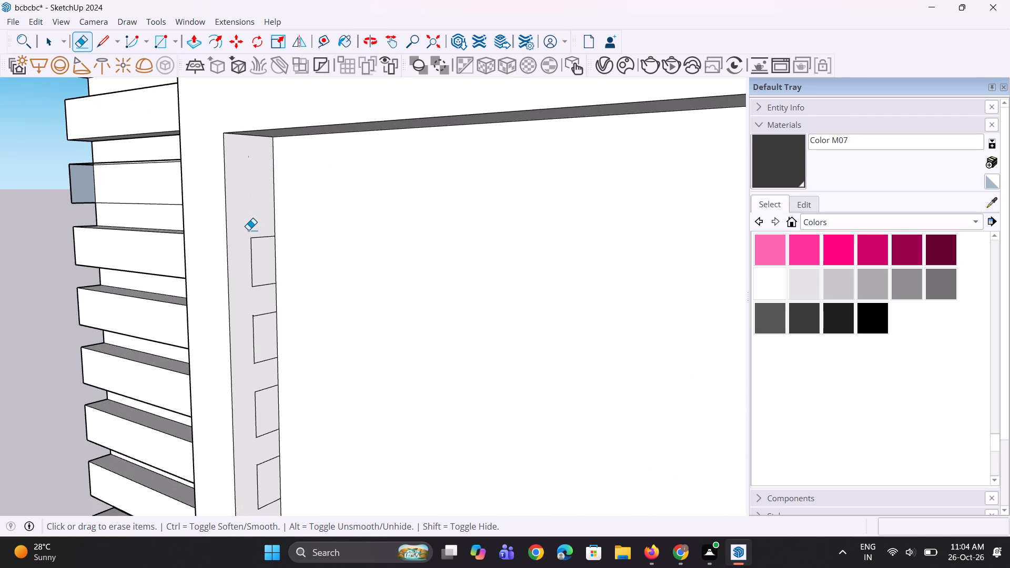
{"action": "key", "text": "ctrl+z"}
Examine the band outlines on the middle opening's side reveal and the surrounding banded facade.
{"action": "scroll", "coordinate": [252, 247], "scroll_direction": "up", "scroll_amount": 2}
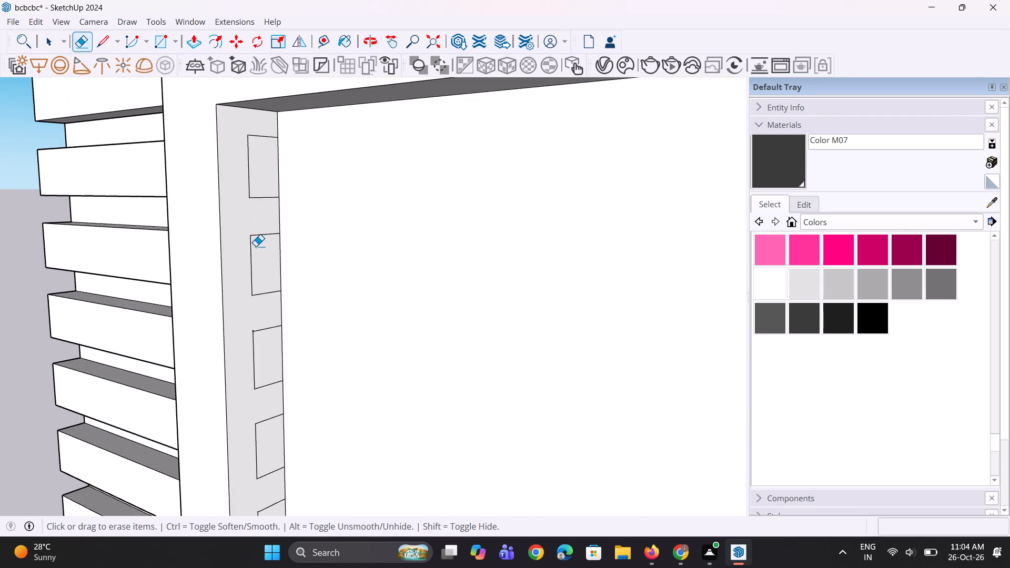
{"action": "scroll", "coordinate": [262, 287], "scroll_direction": "up", "scroll_amount": 1}
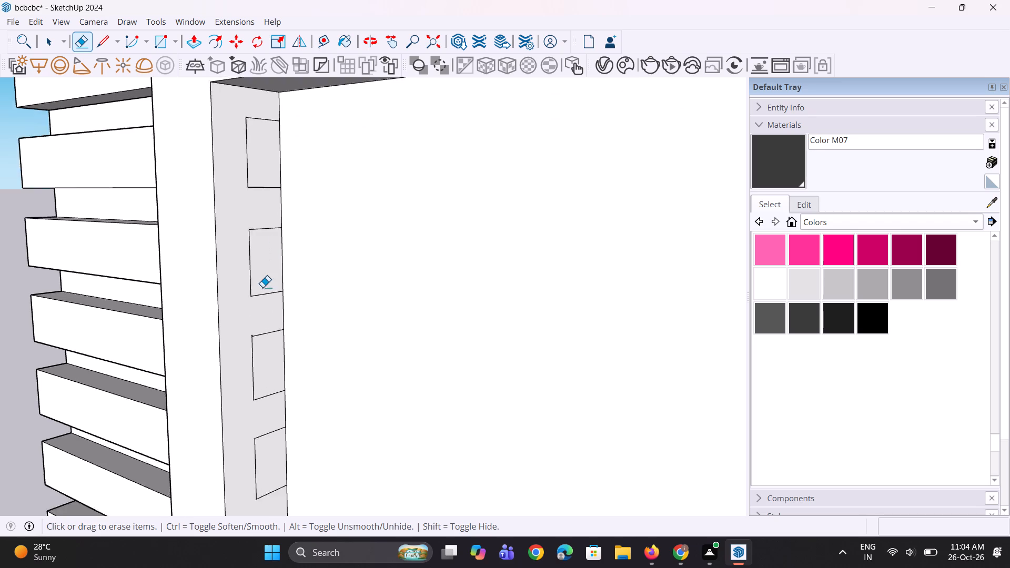
{"action": "scroll", "coordinate": [262, 287], "scroll_direction": "up", "scroll_amount": 2}
{"action": "middle_click_drag", "start_coordinate": [197, 306], "coordinate": [453, 266]}
{"action": "scroll", "coordinate": [319, 313], "scroll_direction": "down", "scroll_amount": 5}
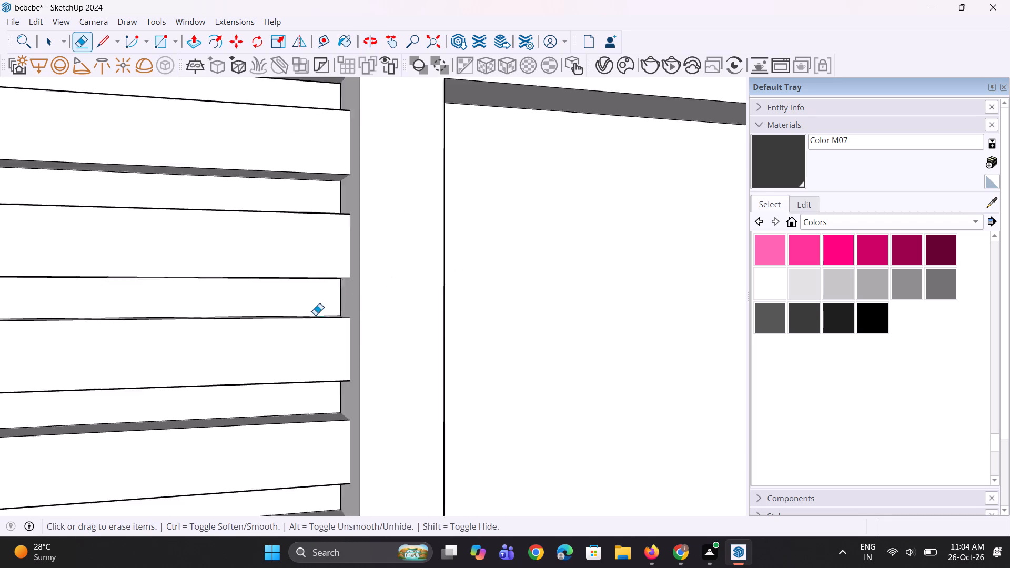
{"action": "middle_click_drag", "start_coordinate": [458, 332], "coordinate": [325, 330]}
{"action": "scroll", "coordinate": [262, 293], "scroll_direction": "down", "scroll_amount": 16}
{"action": "middle_click_drag", "start_coordinate": [259, 298], "coordinate": [276, 303]}
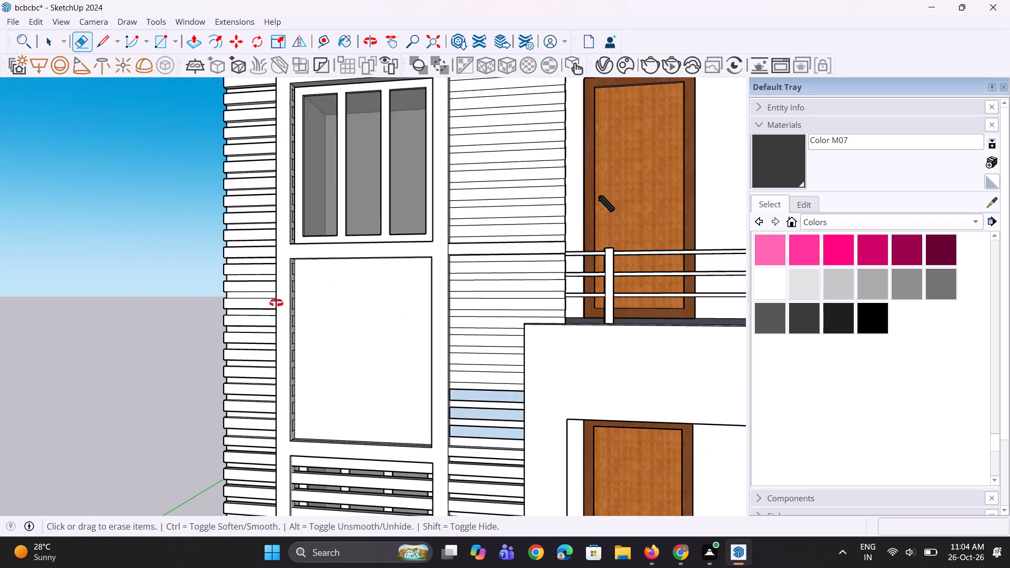
{"action": "middle_click_drag", "start_coordinate": [276, 303], "coordinate": [365, 287]}
{"action": "scroll", "coordinate": [334, 216], "scroll_direction": "down", "scroll_amount": 12}
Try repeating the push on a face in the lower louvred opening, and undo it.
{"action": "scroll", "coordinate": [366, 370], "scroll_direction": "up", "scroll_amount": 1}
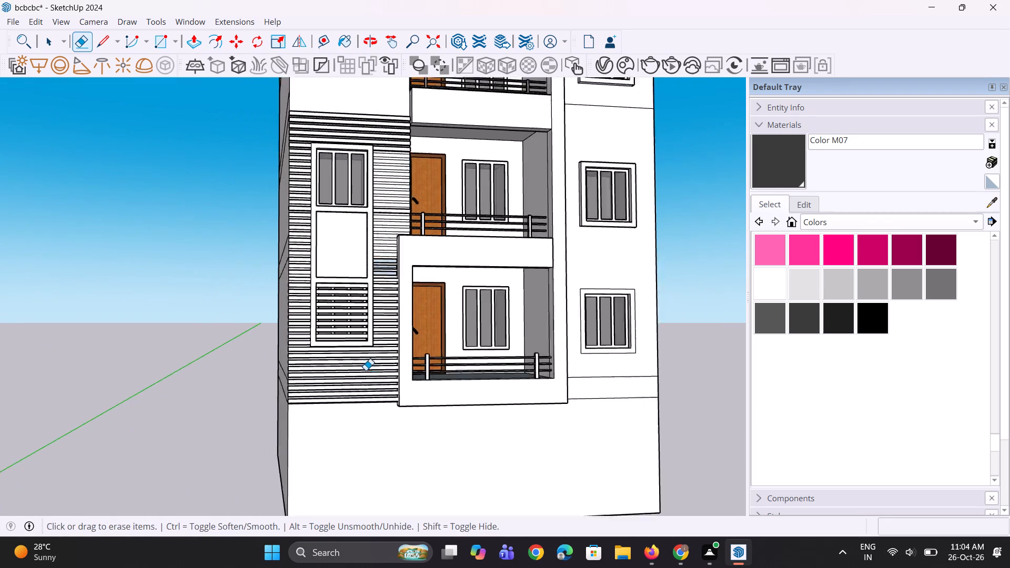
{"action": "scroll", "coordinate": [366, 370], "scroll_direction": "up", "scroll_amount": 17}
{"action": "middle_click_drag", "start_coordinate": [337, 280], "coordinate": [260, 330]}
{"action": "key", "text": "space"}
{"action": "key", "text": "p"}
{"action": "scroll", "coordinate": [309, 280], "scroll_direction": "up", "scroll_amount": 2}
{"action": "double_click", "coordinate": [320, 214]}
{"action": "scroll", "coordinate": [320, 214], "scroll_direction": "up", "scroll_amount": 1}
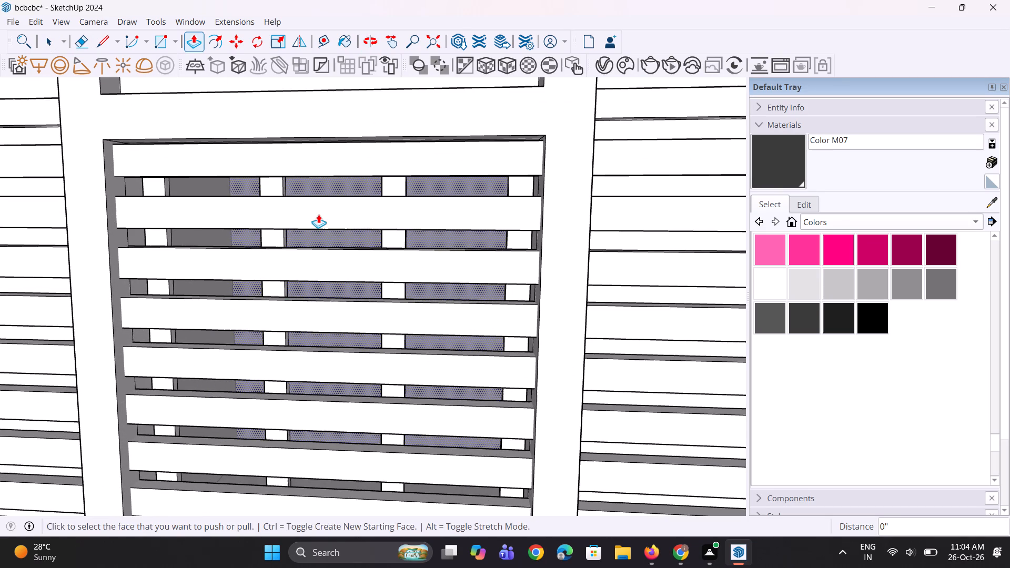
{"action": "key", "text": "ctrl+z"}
Select the second band from the top in the lower louvred opening and examine how it runs across the facade.
{"action": "middle_click_drag", "start_coordinate": [318, 217], "coordinate": [228, 270]}
{"action": "scroll", "coordinate": [271, 222], "scroll_direction": "up", "scroll_amount": 2}
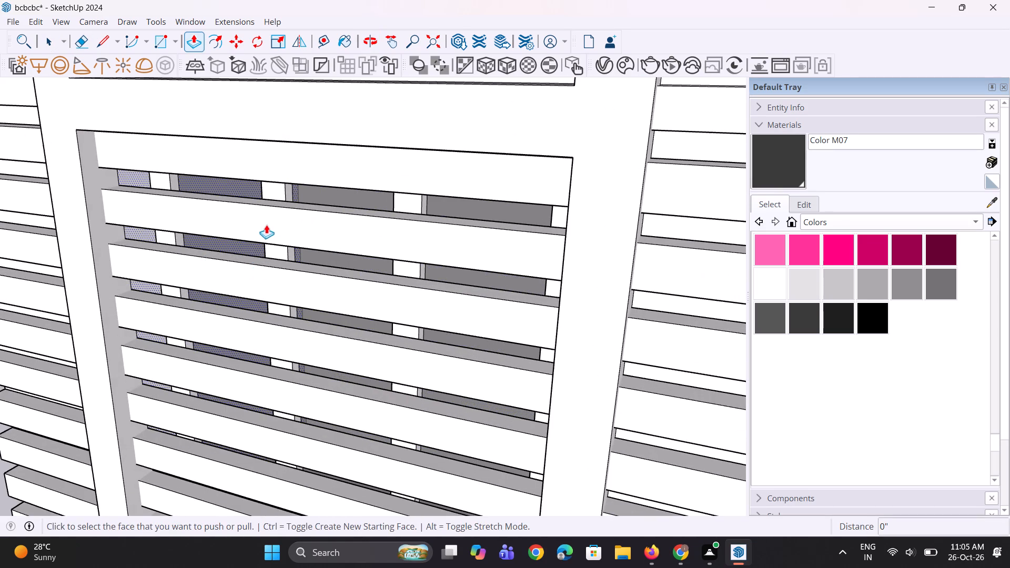
{"action": "key", "text": "space"}
{"action": "left_click", "coordinate": [266, 229]}
{"action": "scroll", "coordinate": [249, 247], "scroll_direction": "down", "scroll_amount": 2}
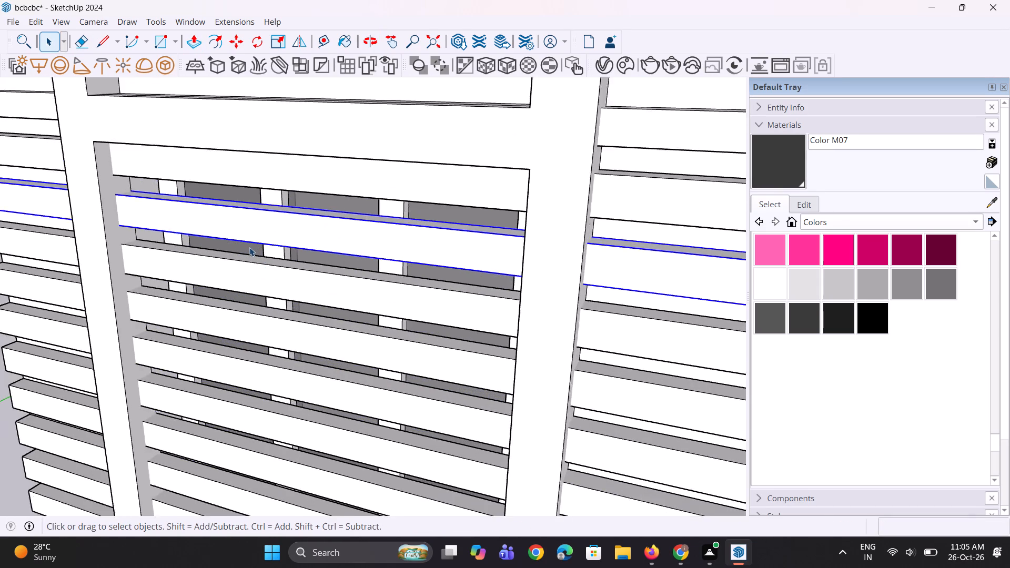
{"action": "scroll", "coordinate": [249, 247], "scroll_direction": "down", "scroll_amount": 14}
{"action": "middle_click_drag", "start_coordinate": [245, 271], "coordinate": [321, 262]}
{"action": "scroll", "coordinate": [310, 286], "scroll_direction": "down", "scroll_amount": 8}
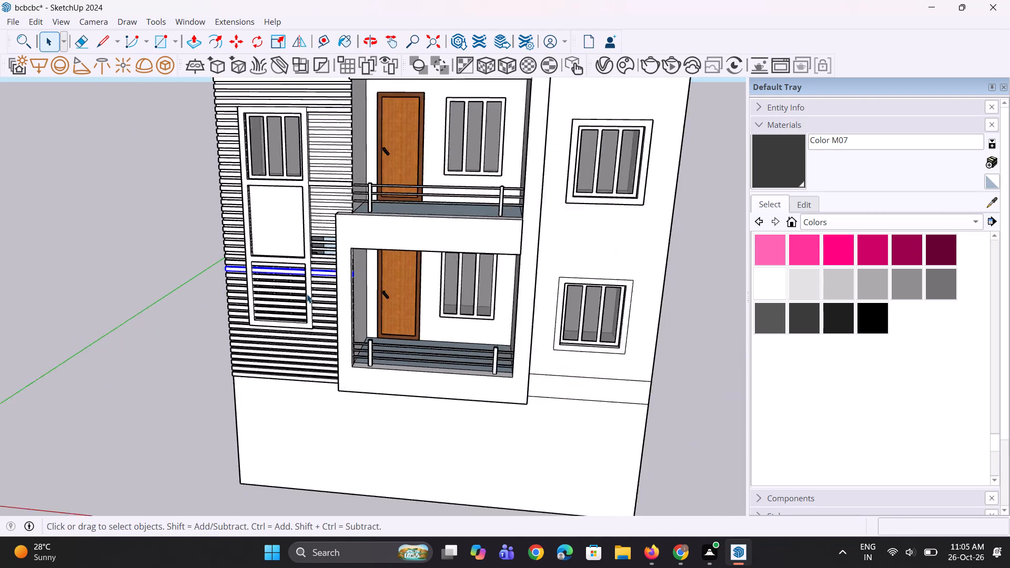
{"action": "scroll", "coordinate": [307, 294], "scroll_direction": "down", "scroll_amount": 2}
{"action": "middle_click_drag", "start_coordinate": [302, 280], "coordinate": [329, 219]}
{"action": "scroll", "coordinate": [329, 217], "scroll_direction": "up", "scroll_amount": 4}
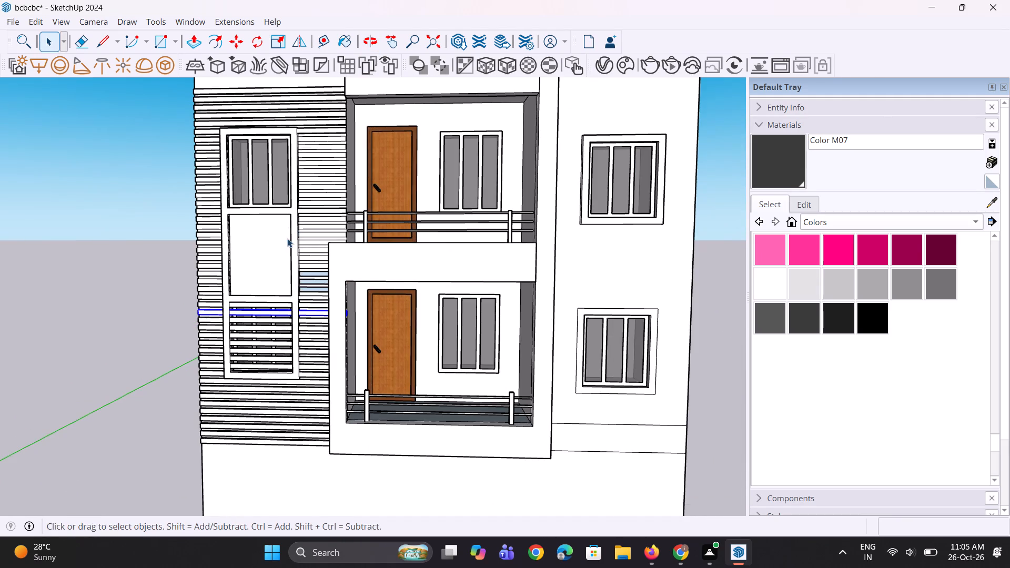
{"action": "scroll", "coordinate": [287, 238], "scroll_direction": "up", "scroll_amount": 2}
{"action": "scroll", "coordinate": [272, 326], "scroll_direction": "up", "scroll_amount": 2}
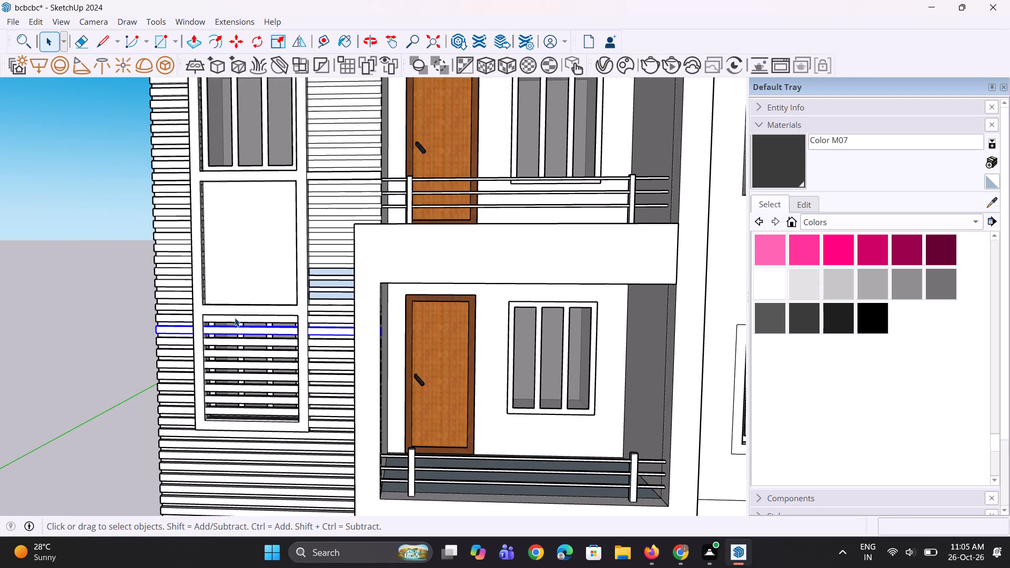
Explode the second, third and fourth band groups from the top of the lower louvred opening.
{"action": "key", "text": "space"}
{"action": "left_click", "coordinate": [83, 292]}
{"action": "scroll", "coordinate": [204, 334], "scroll_direction": "up", "scroll_amount": 3}
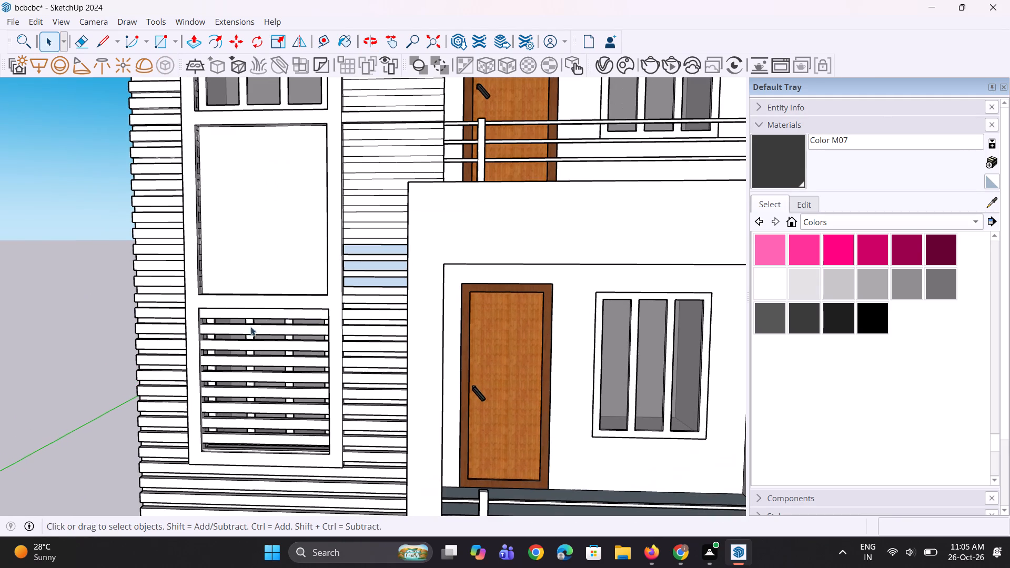
{"action": "left_click", "coordinate": [264, 329]}
{"action": "right_click", "coordinate": [264, 329]}
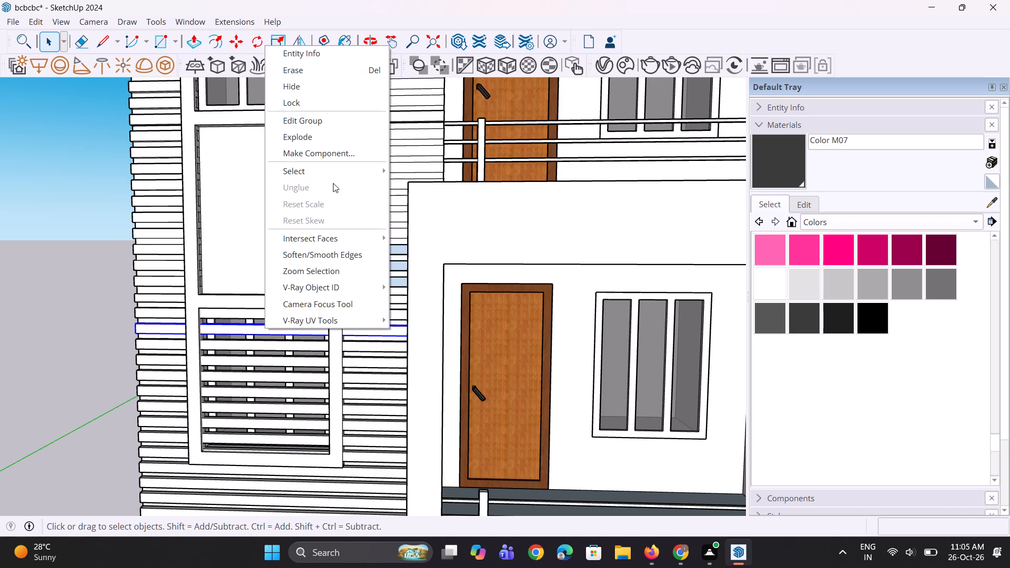
{"action": "left_click", "coordinate": [325, 138]}
{"action": "scroll", "coordinate": [227, 318], "scroll_direction": "up", "scroll_amount": 6}
{"action": "left_click", "coordinate": [235, 358]}
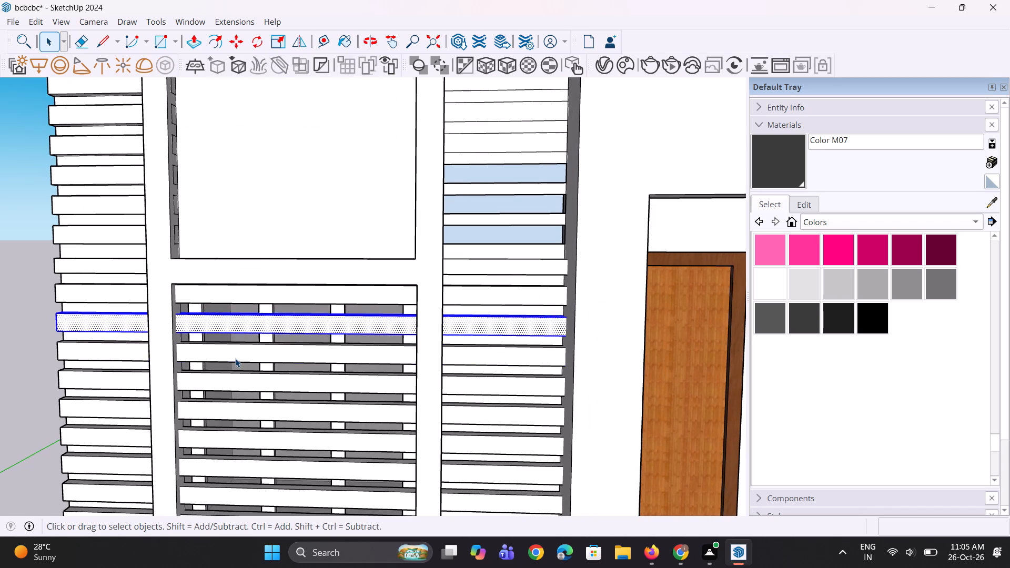
{"action": "right_click", "coordinate": [235, 358]}
{"action": "left_click_drag", "start_coordinate": [307, 165], "coordinate": [305, 170]}
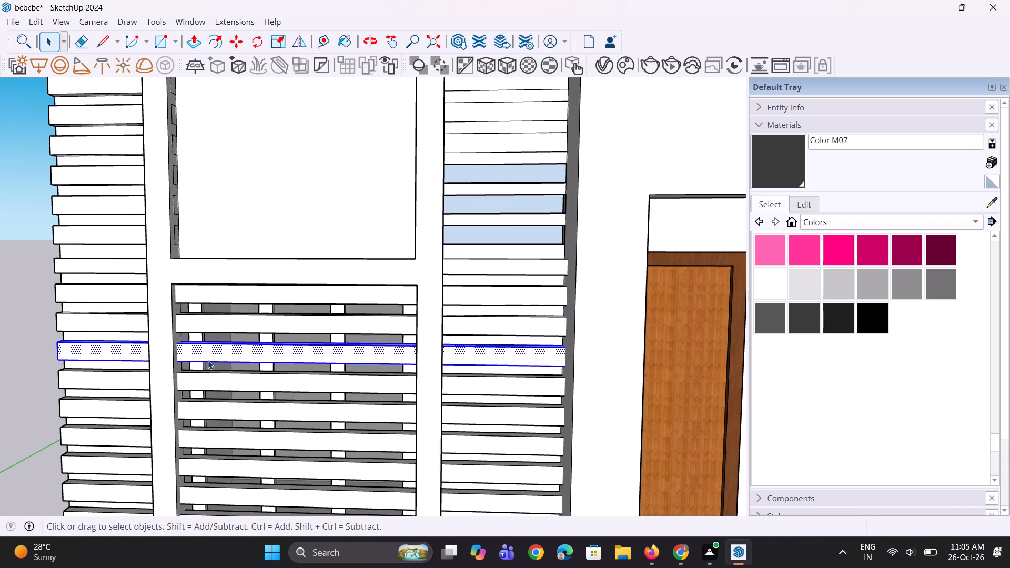
{"action": "left_click", "coordinate": [209, 381]}
{"action": "right_click", "coordinate": [209, 382]}
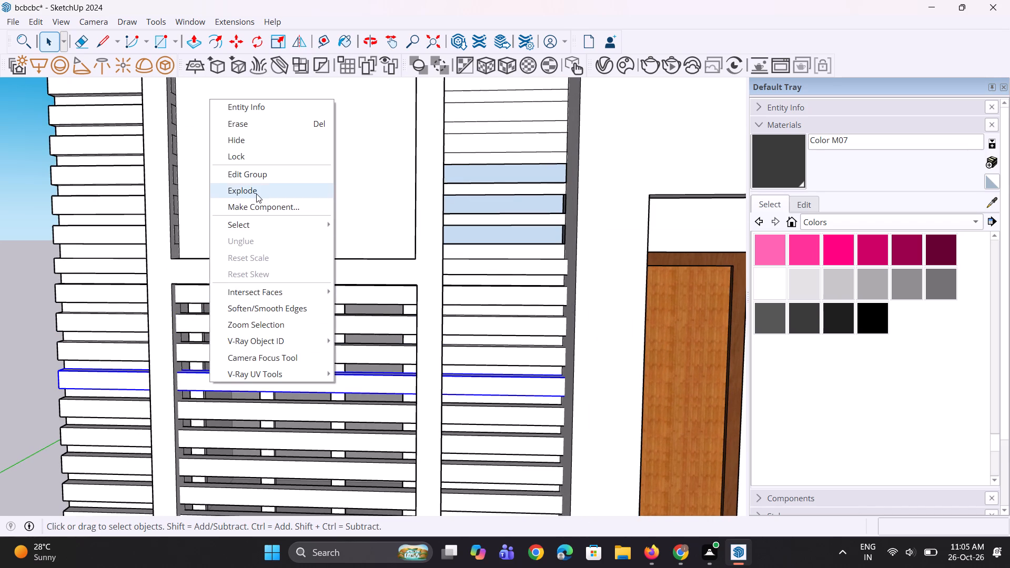
{"action": "left_click", "coordinate": [256, 194]}
Explode the fifth, sixth and seventh band groups crossing the lower louvred opening.
{"action": "left_click", "coordinate": [211, 408]}
{"action": "right_click", "coordinate": [212, 408]}
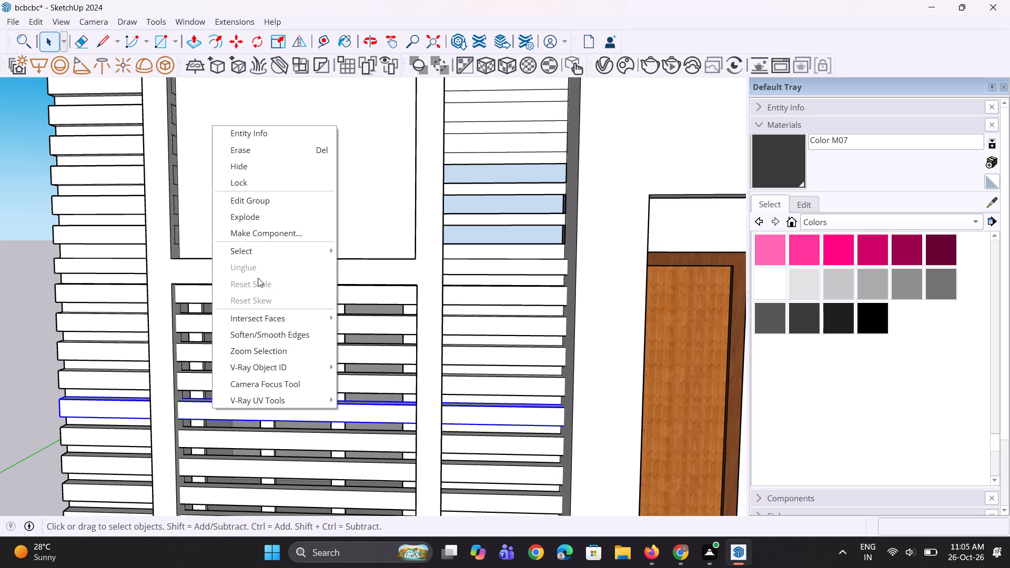
{"action": "left_click", "coordinate": [270, 215]}
{"action": "left_click", "coordinate": [248, 438]}
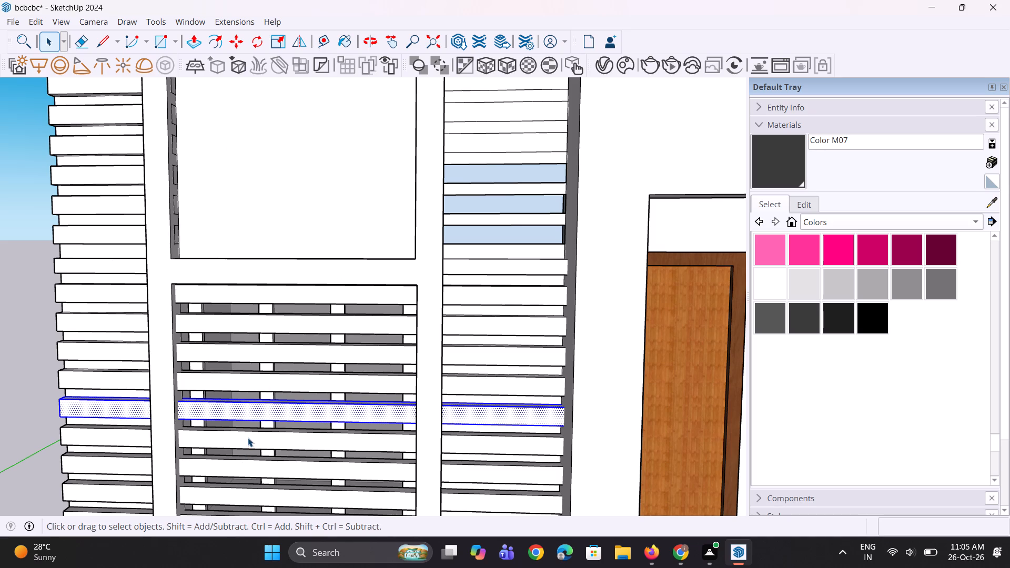
{"action": "right_click", "coordinate": [248, 438]}
{"action": "left_click", "coordinate": [288, 252]}
{"action": "scroll", "coordinate": [283, 328], "scroll_direction": "down", "scroll_amount": 6}
{"action": "scroll", "coordinate": [296, 425], "scroll_direction": "up", "scroll_amount": 8}
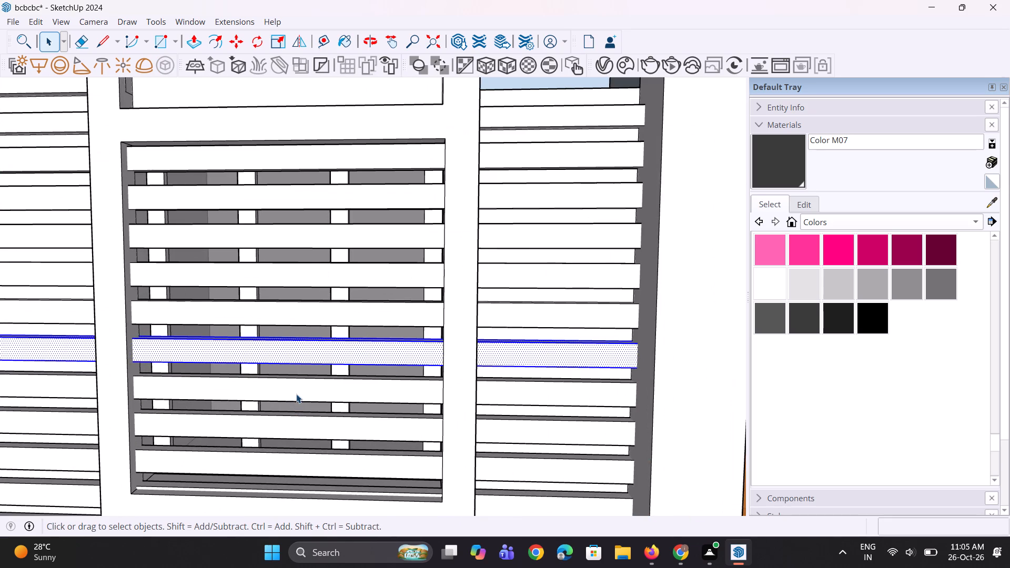
{"action": "left_click", "coordinate": [297, 390]}
{"action": "right_click", "coordinate": [297, 390]}
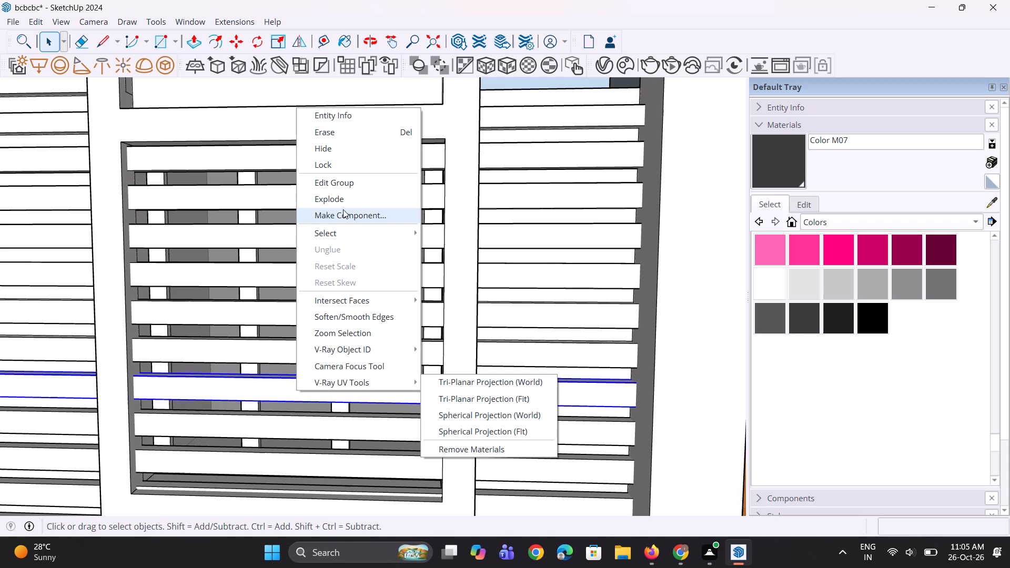
{"action": "left_click", "coordinate": [345, 202]}
Explode the two lowest band groups crossing the lower louvred opening, and clear the selection.
{"action": "left_click", "coordinate": [276, 434]}
{"action": "right_click", "coordinate": [276, 433]}
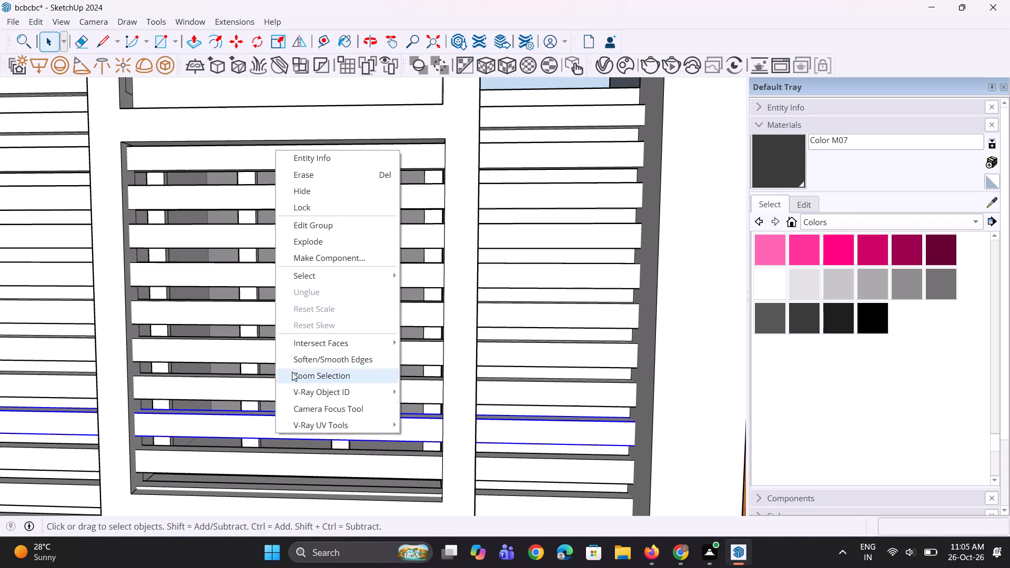
{"action": "left_click", "coordinate": [321, 242]}
{"action": "left_click", "coordinate": [266, 465]}
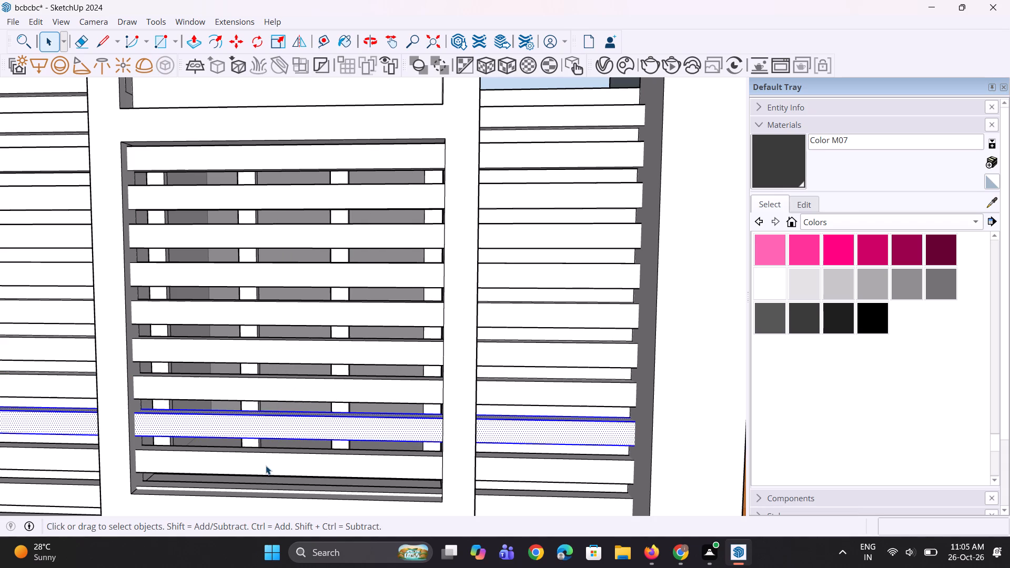
{"action": "right_click", "coordinate": [266, 465]}
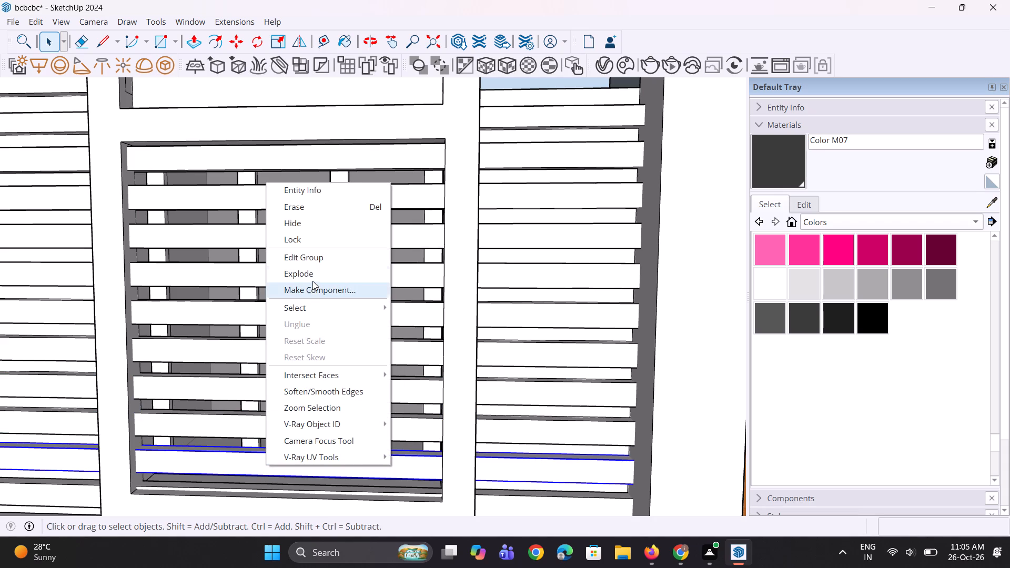
{"action": "left_click", "coordinate": [314, 276]}
{"action": "scroll", "coordinate": [279, 310], "scroll_direction": "down", "scroll_amount": 4}
{"action": "middle_click_drag", "start_coordinate": [264, 321], "coordinate": [248, 336]}
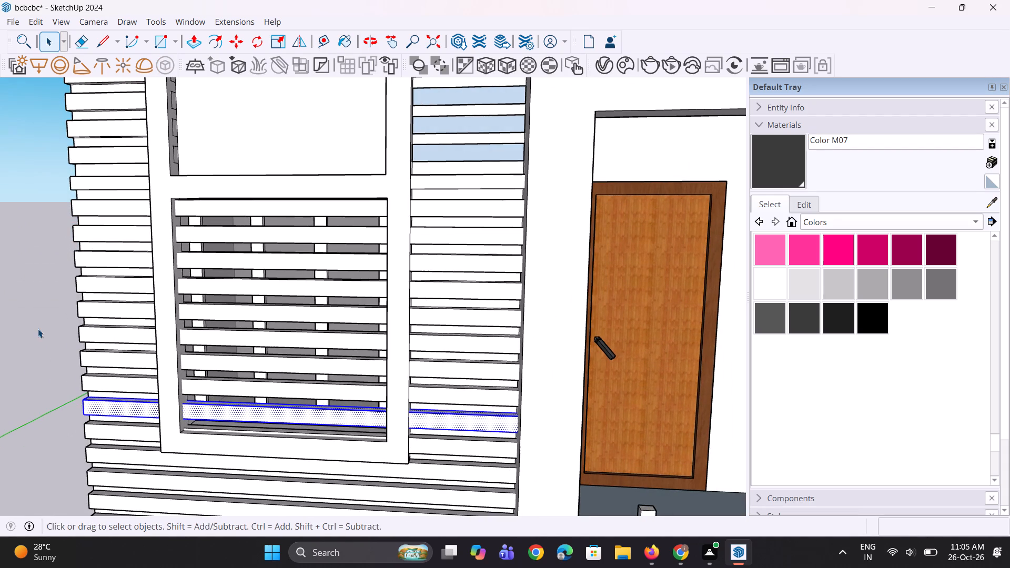
{"action": "left_click", "coordinate": [31, 328]}
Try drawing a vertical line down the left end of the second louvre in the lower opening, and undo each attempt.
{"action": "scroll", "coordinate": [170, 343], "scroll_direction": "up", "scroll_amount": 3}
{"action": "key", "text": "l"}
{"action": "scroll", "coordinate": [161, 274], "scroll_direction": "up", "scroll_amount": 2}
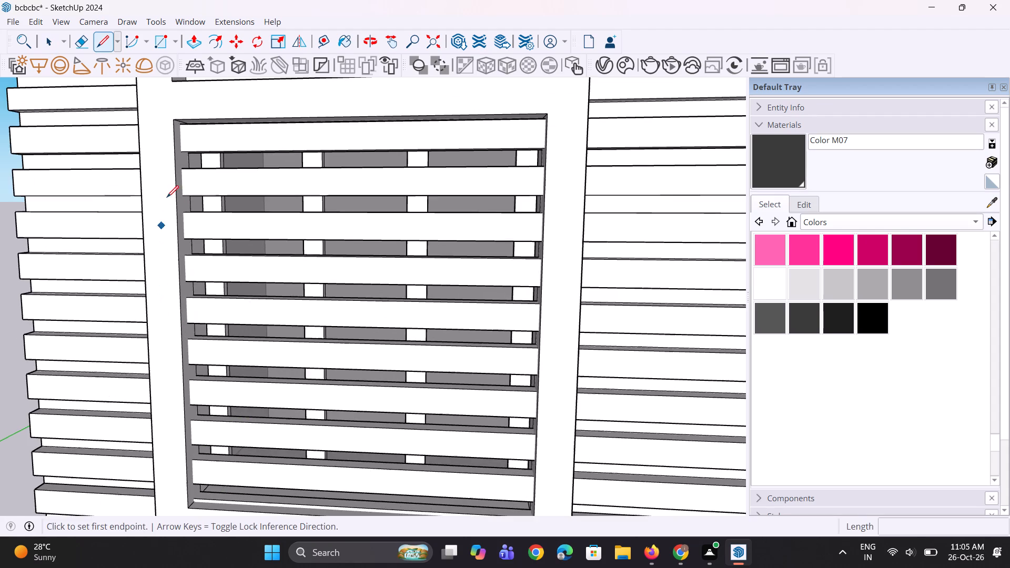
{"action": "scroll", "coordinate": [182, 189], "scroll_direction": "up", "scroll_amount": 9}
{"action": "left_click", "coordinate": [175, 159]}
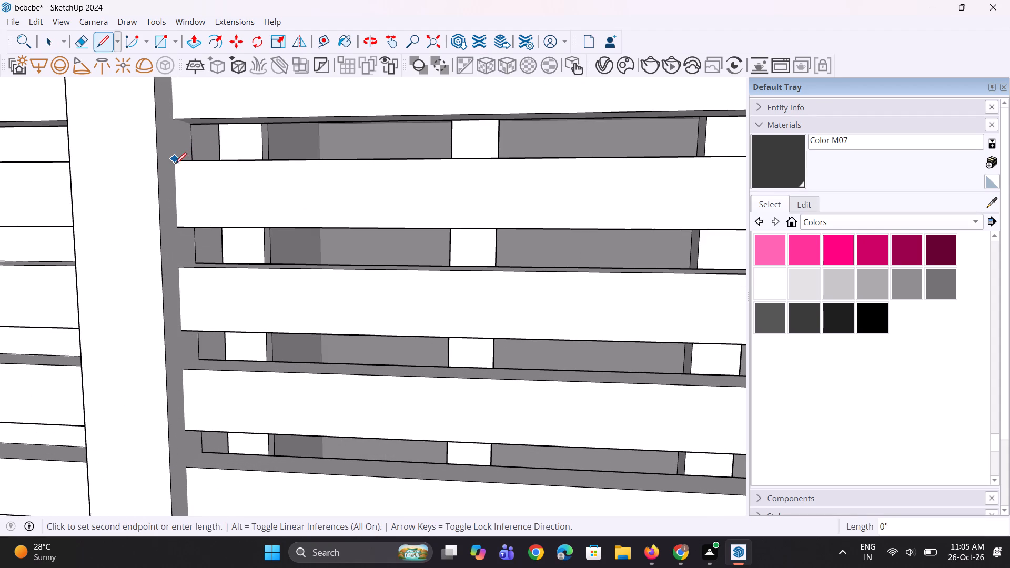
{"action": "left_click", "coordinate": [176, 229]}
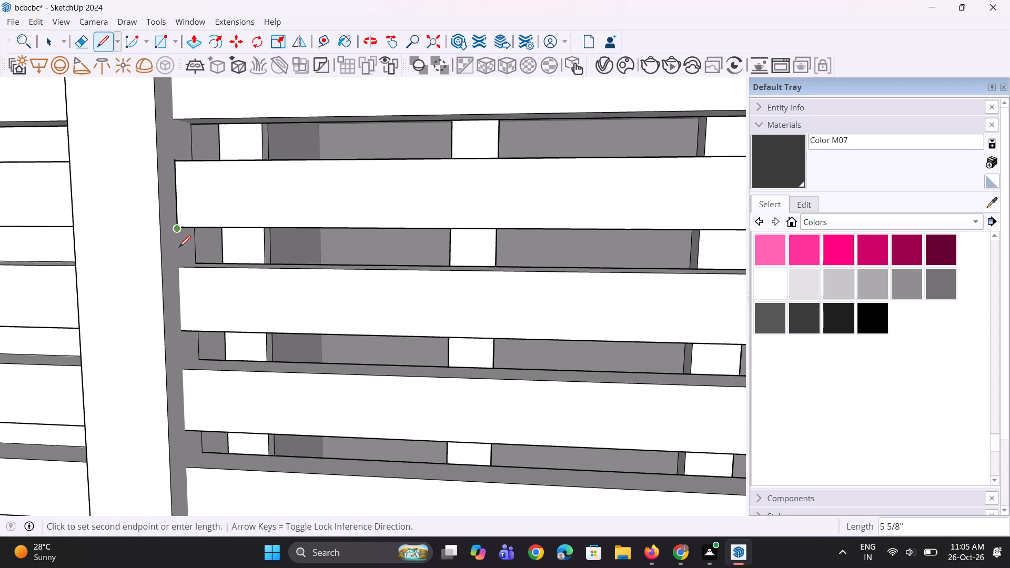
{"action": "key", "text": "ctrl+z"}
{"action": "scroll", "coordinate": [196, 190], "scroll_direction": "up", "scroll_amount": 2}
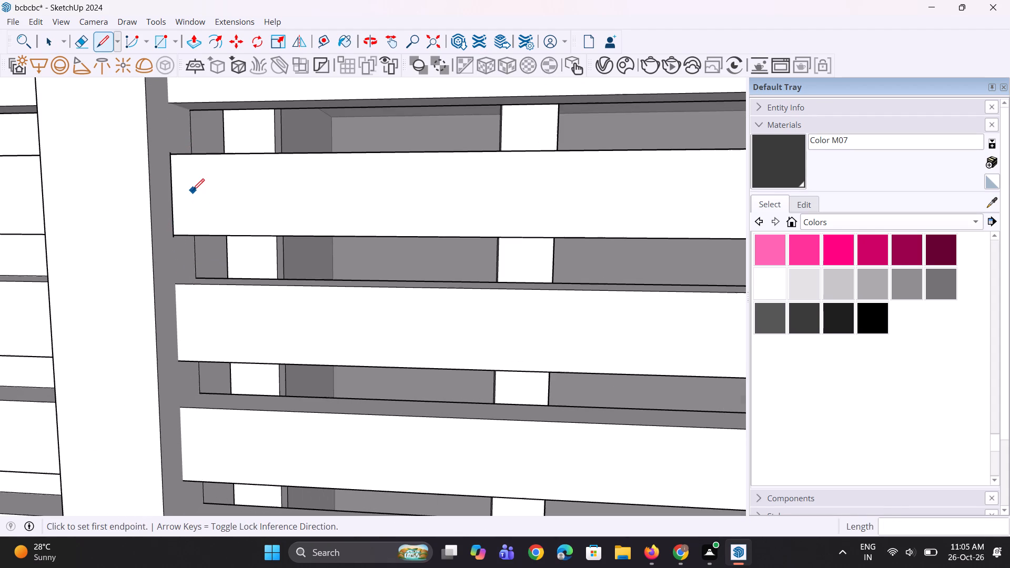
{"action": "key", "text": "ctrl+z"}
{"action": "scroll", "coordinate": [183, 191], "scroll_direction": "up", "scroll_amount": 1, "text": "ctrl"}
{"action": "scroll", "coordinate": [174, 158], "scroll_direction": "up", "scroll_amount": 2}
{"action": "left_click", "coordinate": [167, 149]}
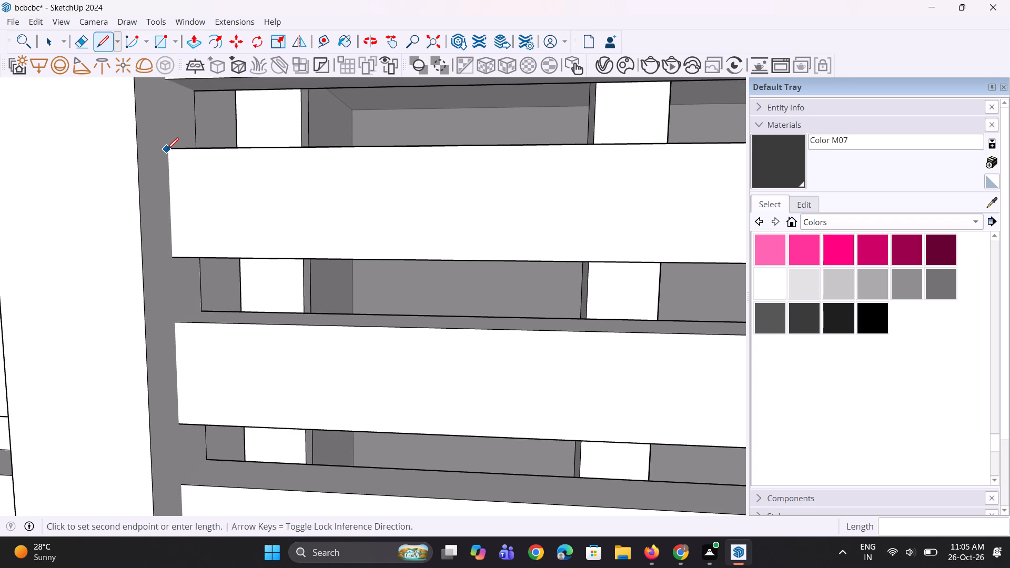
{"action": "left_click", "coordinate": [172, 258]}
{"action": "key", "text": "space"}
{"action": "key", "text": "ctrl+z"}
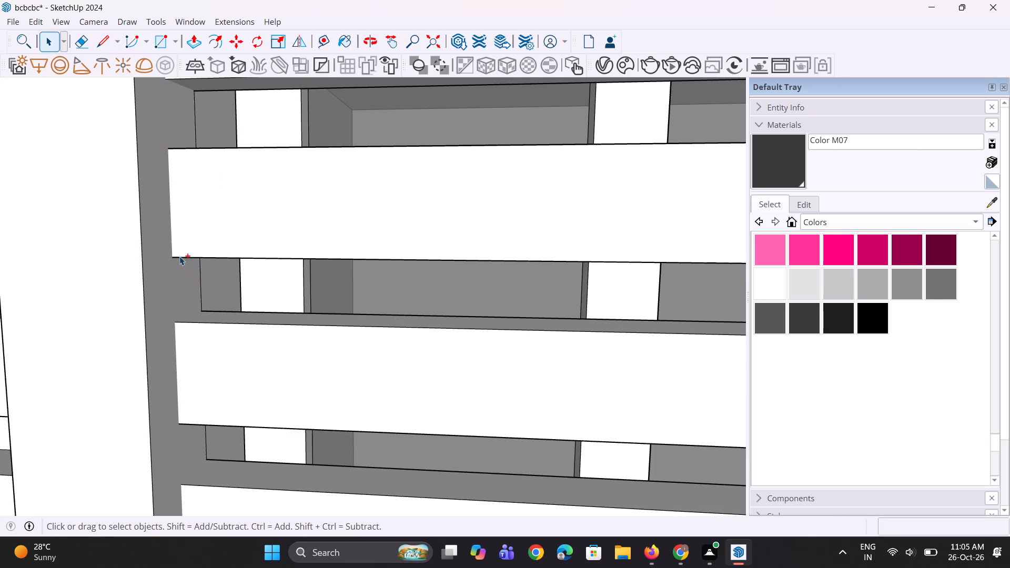
Draw vertical lines about 5 3/8" long at the left ends of the second and third louvres, where they meet the opening's reveal.
{"action": "scroll", "coordinate": [175, 250], "scroll_direction": "up", "scroll_amount": 4}
{"action": "key", "text": "l"}
{"action": "scroll", "coordinate": [170, 259], "scroll_direction": "up", "scroll_amount": 6}
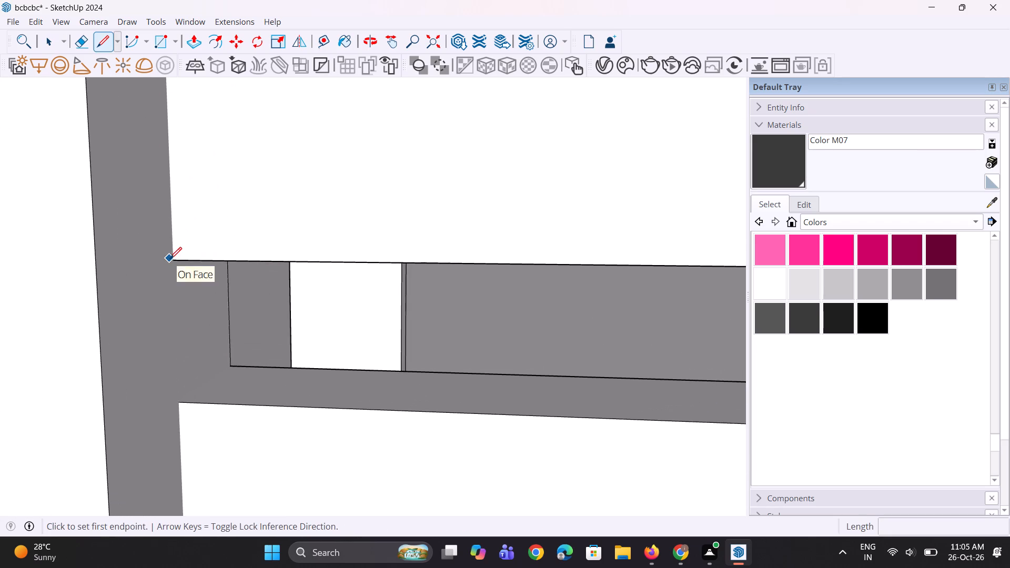
{"action": "left_click", "coordinate": [178, 262]}
{"action": "scroll", "coordinate": [178, 207], "scroll_direction": "down", "scroll_amount": 4}
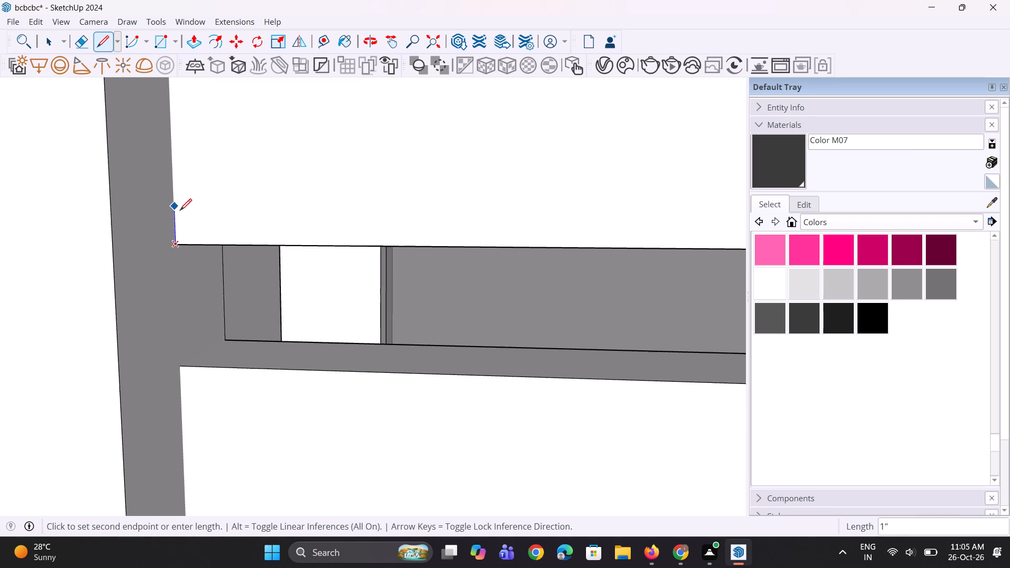
{"action": "scroll", "coordinate": [180, 210], "scroll_direction": "down", "scroll_amount": 8}
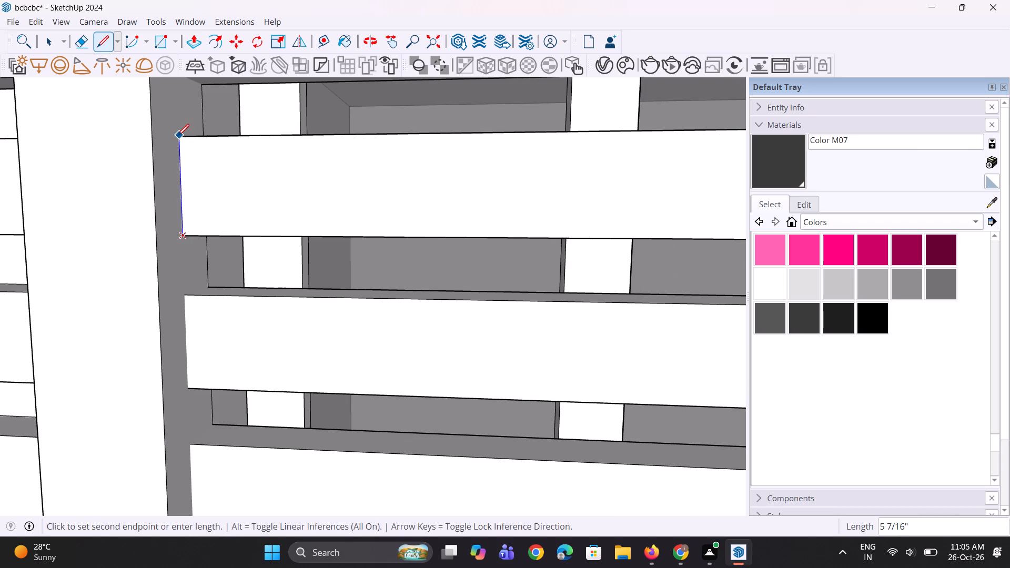
{"action": "scroll", "coordinate": [180, 139], "scroll_direction": "up", "scroll_amount": 4}
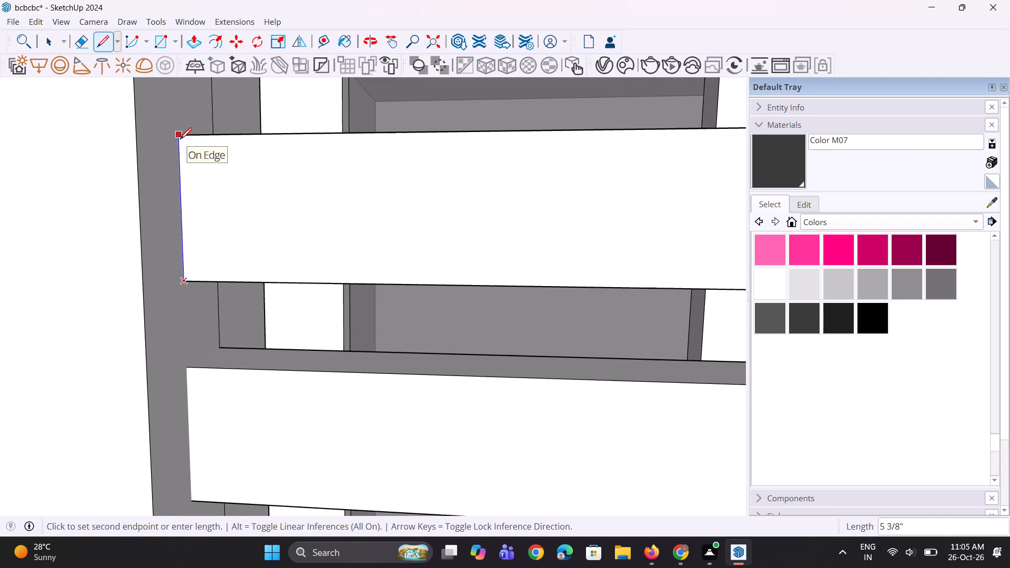
{"action": "left_click", "coordinate": [180, 139]}
{"action": "scroll", "coordinate": [231, 204], "scroll_direction": "down", "scroll_amount": 4}
{"action": "scroll", "coordinate": [205, 463], "scroll_direction": "up", "scroll_amount": 1}
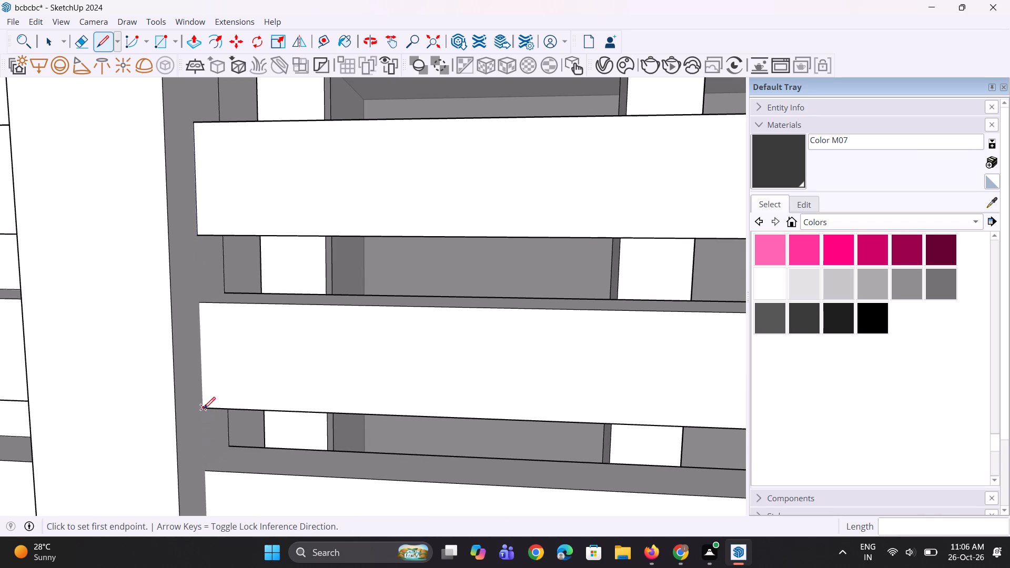
{"action": "left_click", "coordinate": [206, 405]}
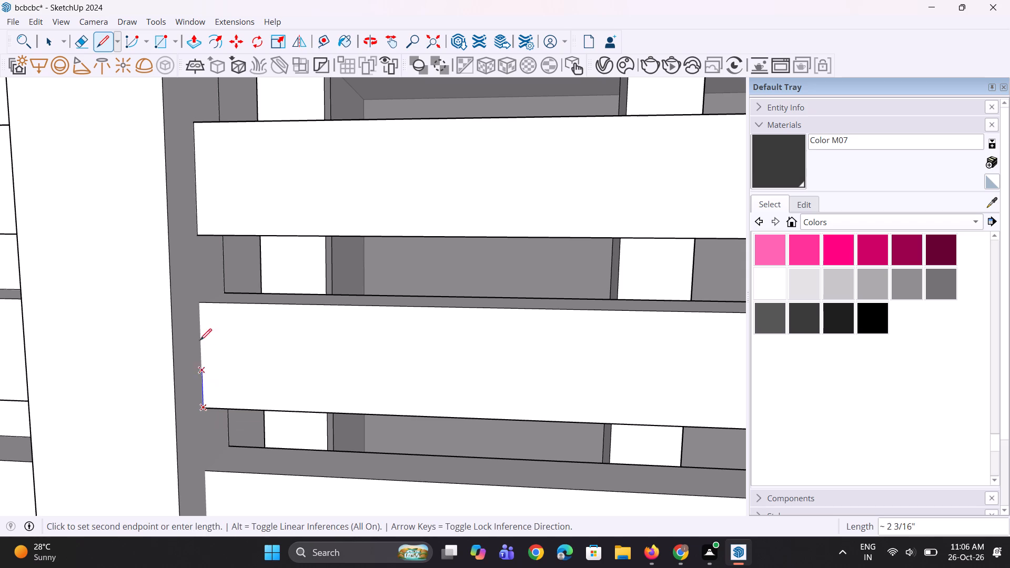
{"action": "left_click", "coordinate": [202, 305]}
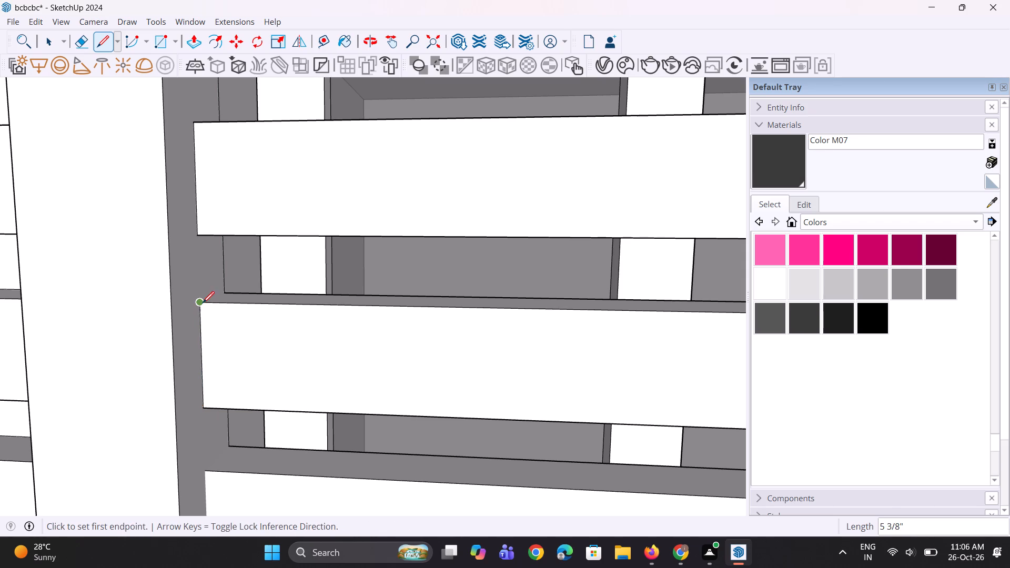
Draw vertical lines from bottom to top edge at the left ends of the fourth and fifth louvres, against the reveal.
{"action": "scroll", "coordinate": [217, 281], "scroll_direction": "down", "scroll_amount": 10}
{"action": "scroll", "coordinate": [226, 410], "scroll_direction": "up", "scroll_amount": 7}
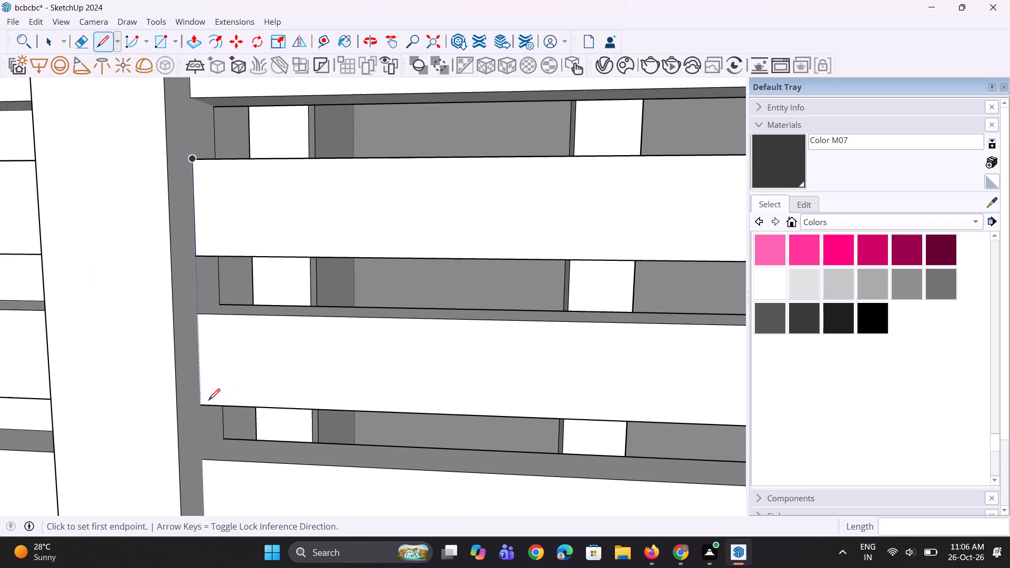
{"action": "left_click", "coordinate": [203, 404]}
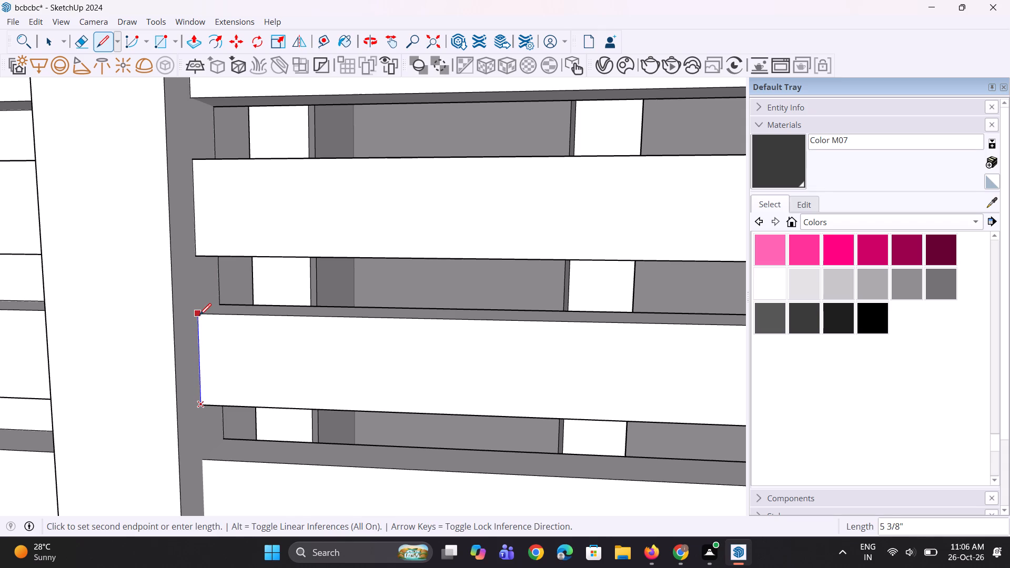
{"action": "left_click", "coordinate": [199, 315]}
{"action": "scroll", "coordinate": [208, 297], "scroll_direction": "down", "scroll_amount": 9}
{"action": "scroll", "coordinate": [211, 433], "scroll_direction": "up", "scroll_amount": 3}
{"action": "scroll", "coordinate": [217, 386], "scroll_direction": "up", "scroll_amount": 3}
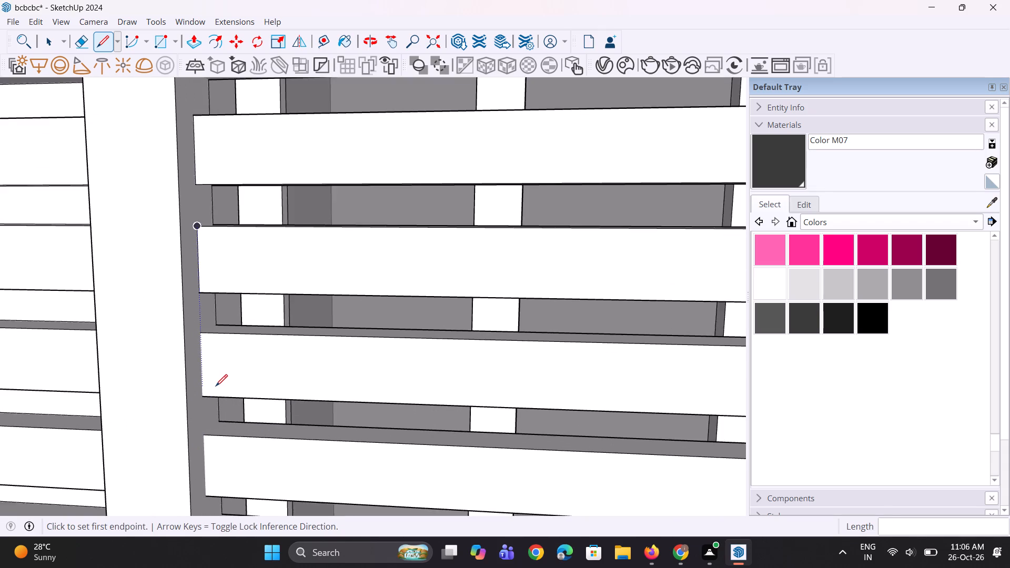
{"action": "left_click", "coordinate": [204, 395]}
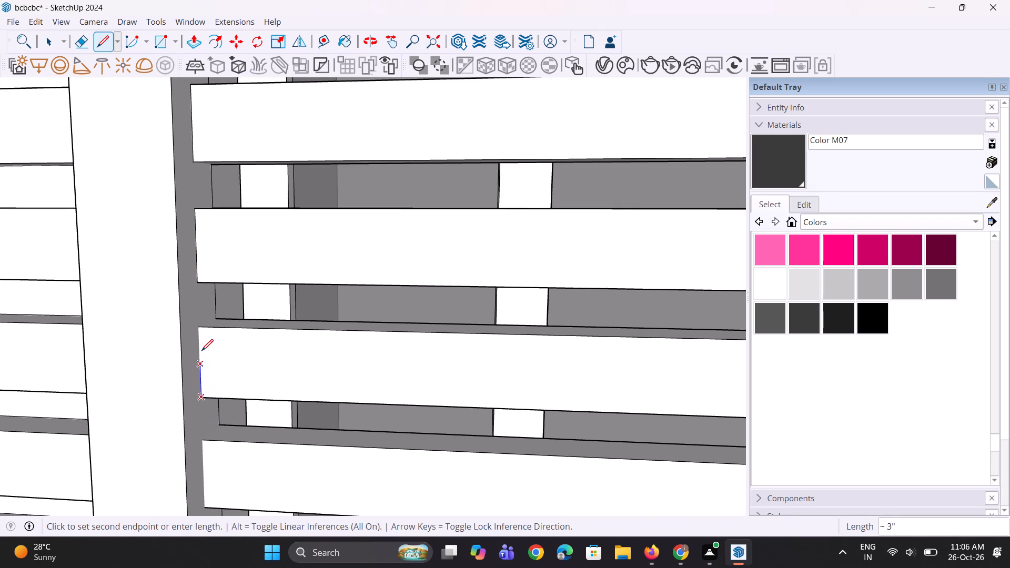
{"action": "left_click", "coordinate": [200, 327]}
Draw a vertical line about 5 3/8" long at the left end of the sixth louvre in the lower opening.
{"action": "scroll", "coordinate": [206, 291], "scroll_direction": "down", "scroll_amount": 10}
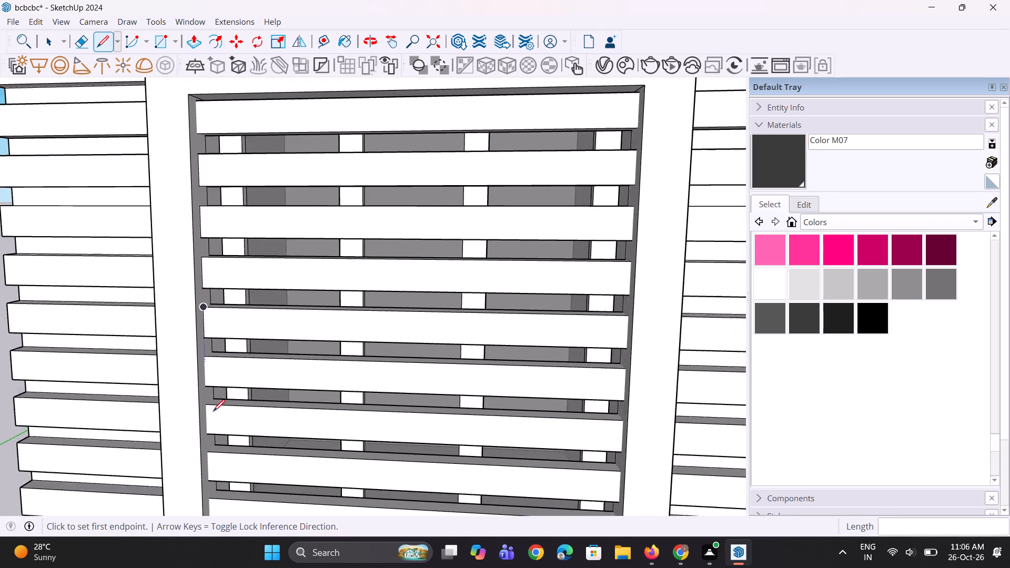
{"action": "scroll", "coordinate": [213, 410], "scroll_direction": "up", "scroll_amount": 4}
{"action": "scroll", "coordinate": [212, 367], "scroll_direction": "up", "scroll_amount": 5}
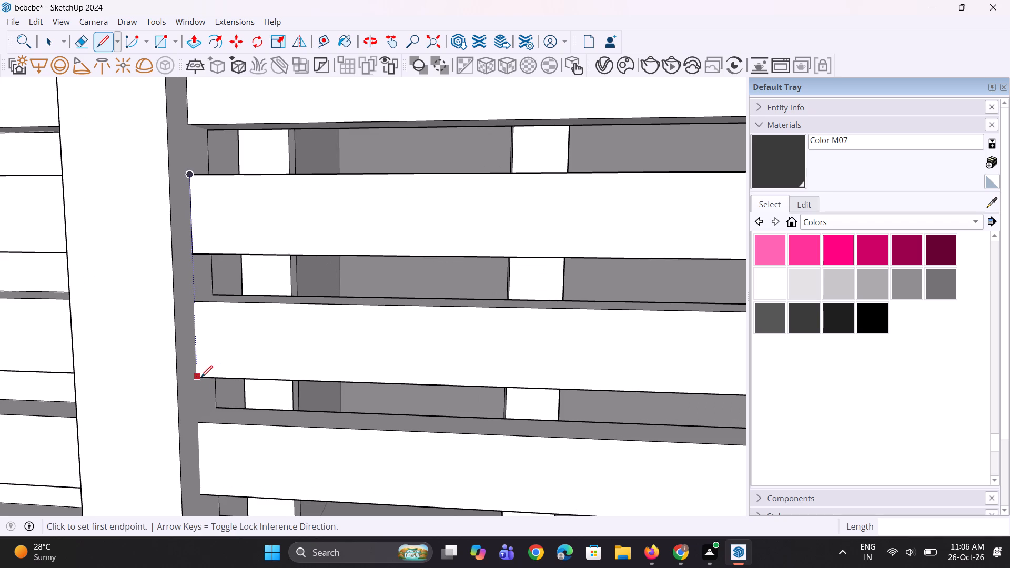
{"action": "left_click", "coordinate": [201, 377]}
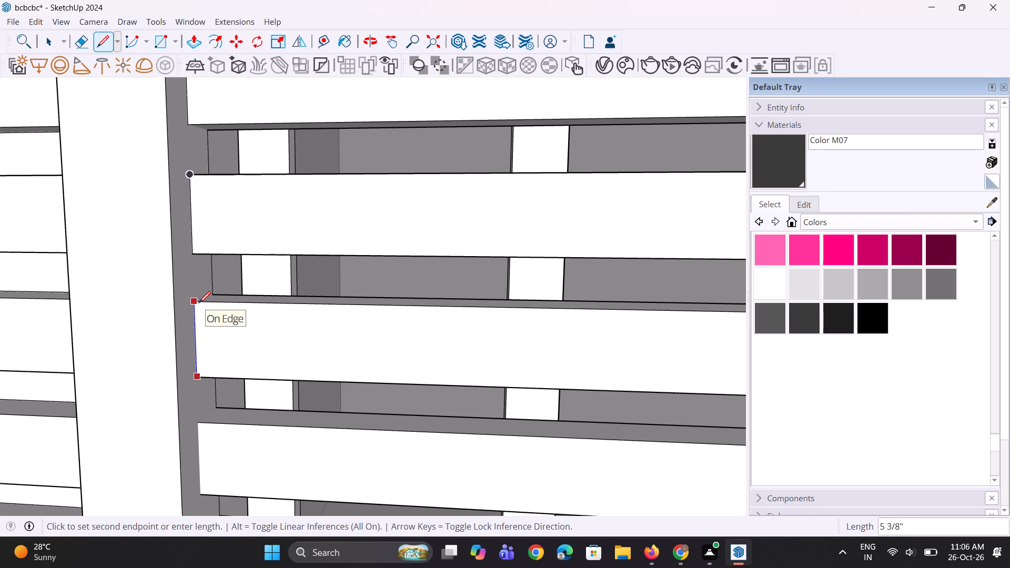
{"action": "left_click", "coordinate": [199, 303]}
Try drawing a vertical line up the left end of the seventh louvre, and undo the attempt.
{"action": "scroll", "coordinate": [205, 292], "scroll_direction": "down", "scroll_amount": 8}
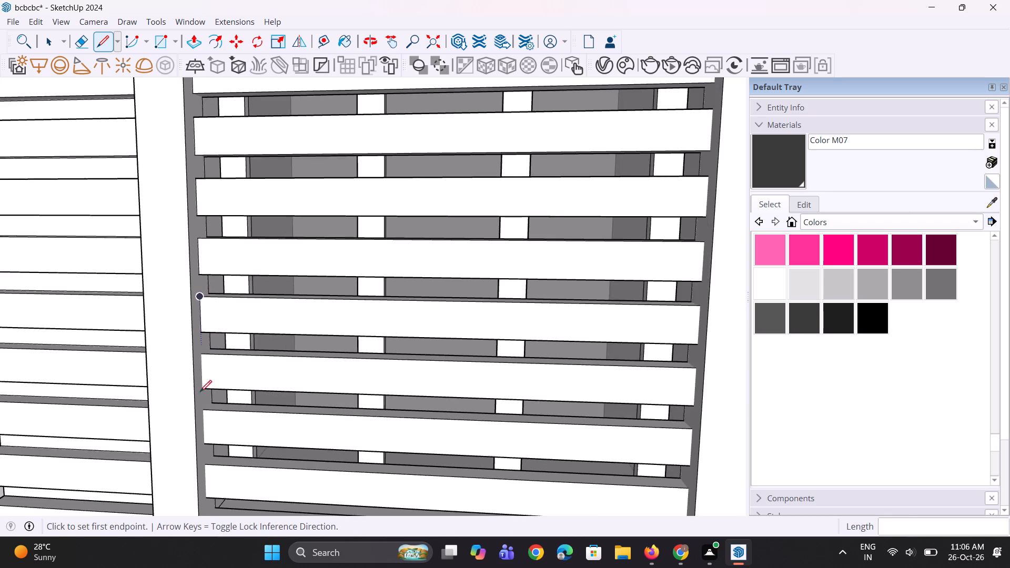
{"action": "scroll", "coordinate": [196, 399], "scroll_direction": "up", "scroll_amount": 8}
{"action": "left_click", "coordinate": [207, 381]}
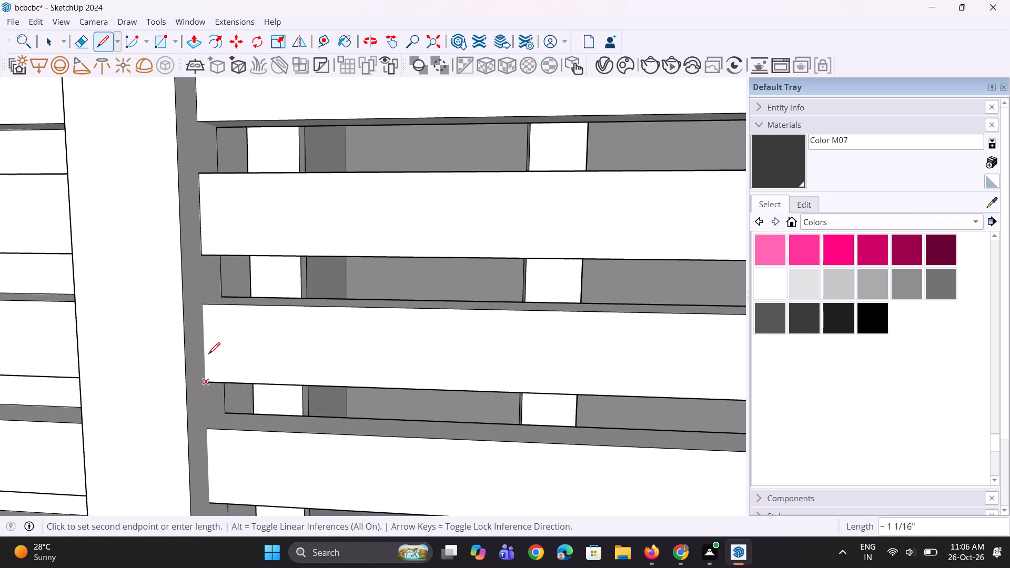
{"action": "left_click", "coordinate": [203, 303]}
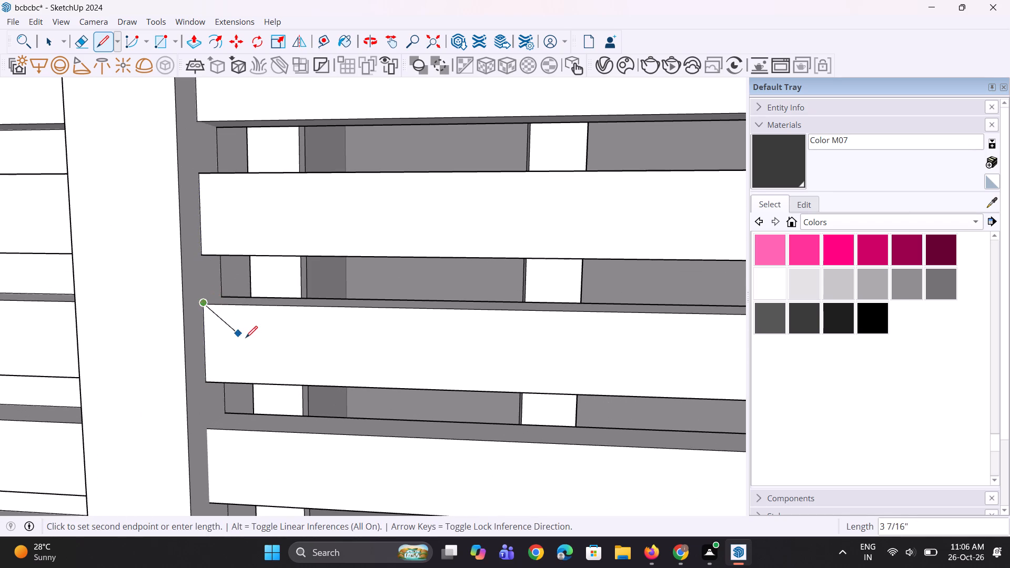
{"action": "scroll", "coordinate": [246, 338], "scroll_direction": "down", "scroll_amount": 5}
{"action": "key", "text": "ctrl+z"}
Save the model.
{"action": "key", "text": "ctrl+s"}
Draw vertical lines about 5 3/8" long at the left ends of the seventh, eighth and ninth louvres, against the reveal.
{"action": "scroll", "coordinate": [228, 364], "scroll_direction": "up", "scroll_amount": 4}
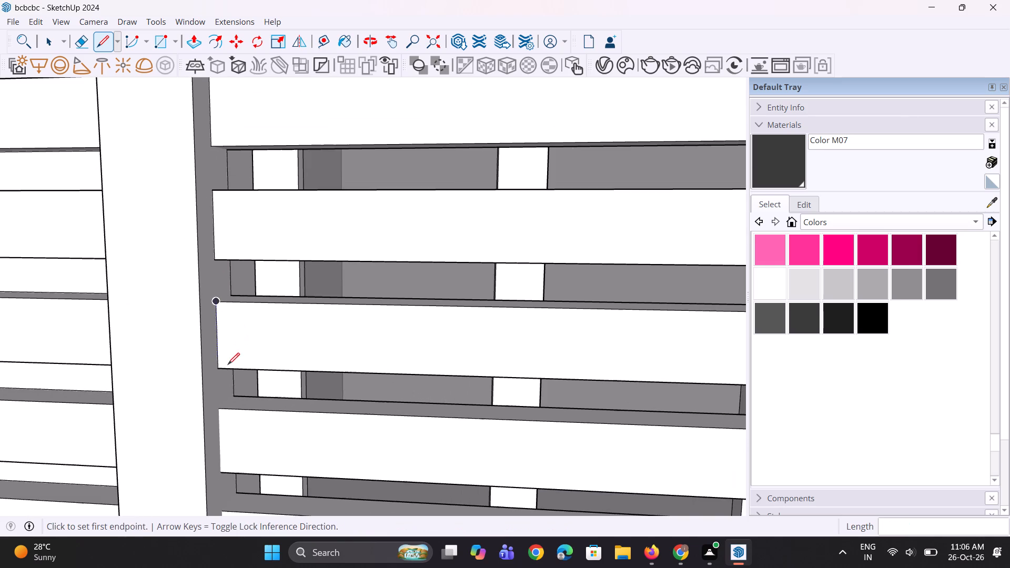
{"action": "left_click", "coordinate": [219, 366]}
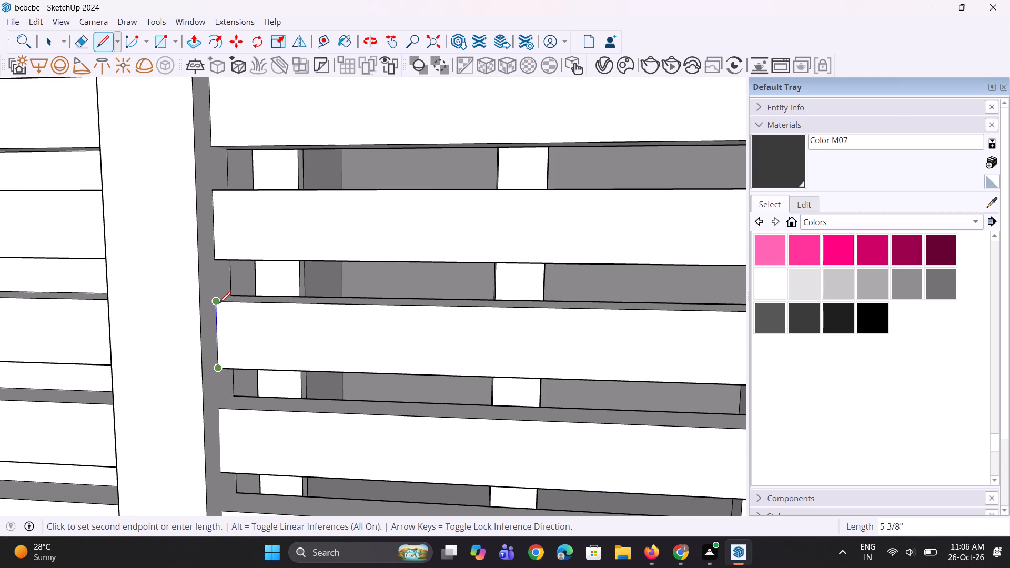
{"action": "left_click", "coordinate": [219, 303]}
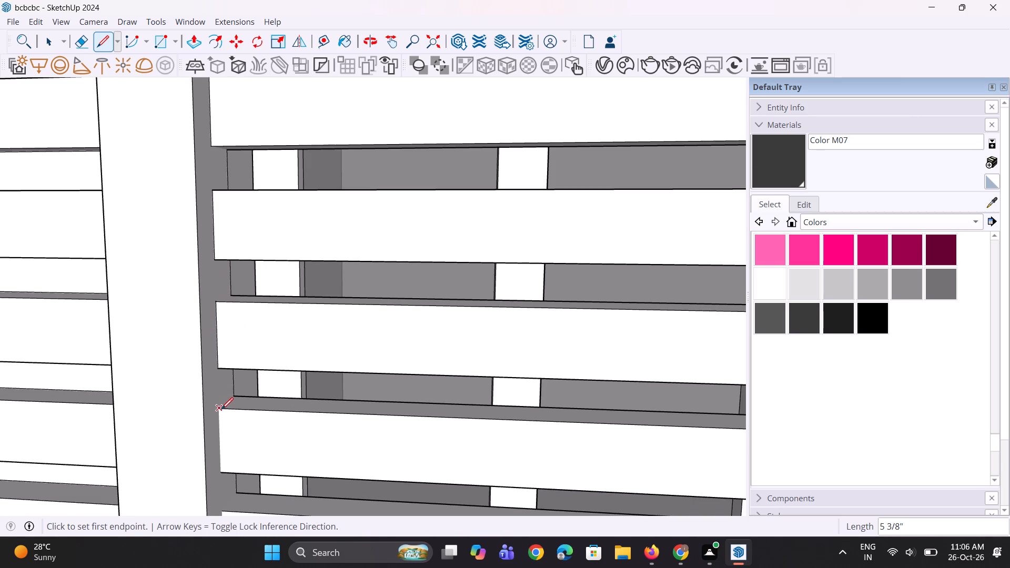
{"action": "left_click", "coordinate": [221, 409]}
{"action": "left_click", "coordinate": [221, 473]}
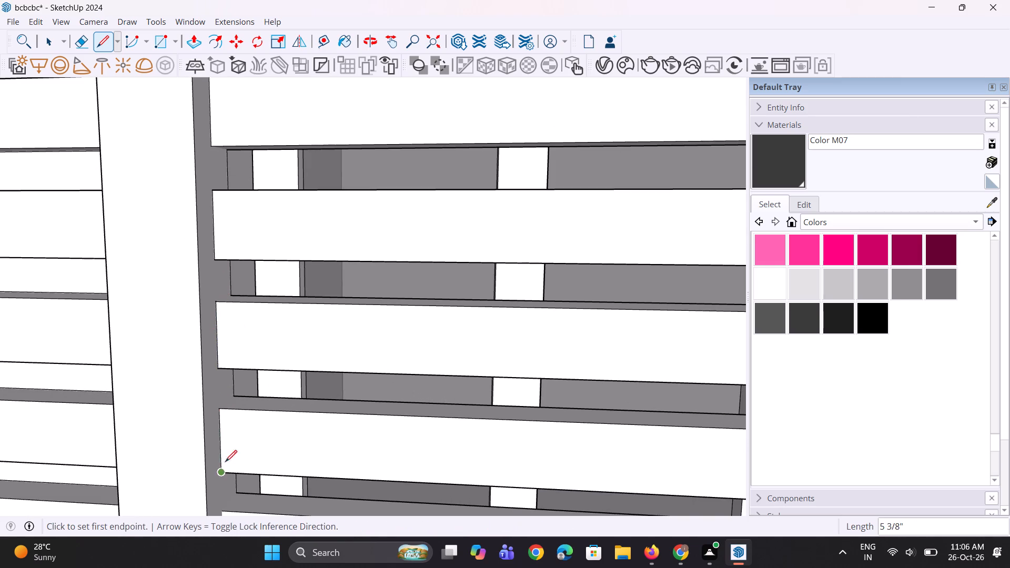
{"action": "scroll", "coordinate": [214, 353], "scroll_direction": "down", "scroll_amount": 13}
{"action": "scroll", "coordinate": [244, 434], "scroll_direction": "up", "scroll_amount": 5}
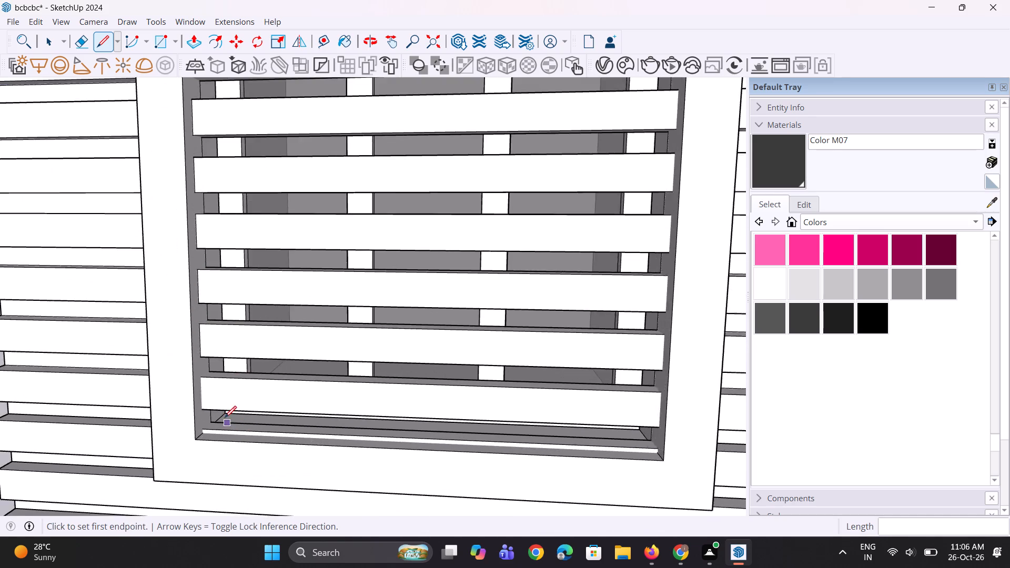
{"action": "scroll", "coordinate": [225, 418], "scroll_direction": "up", "scroll_amount": 10}
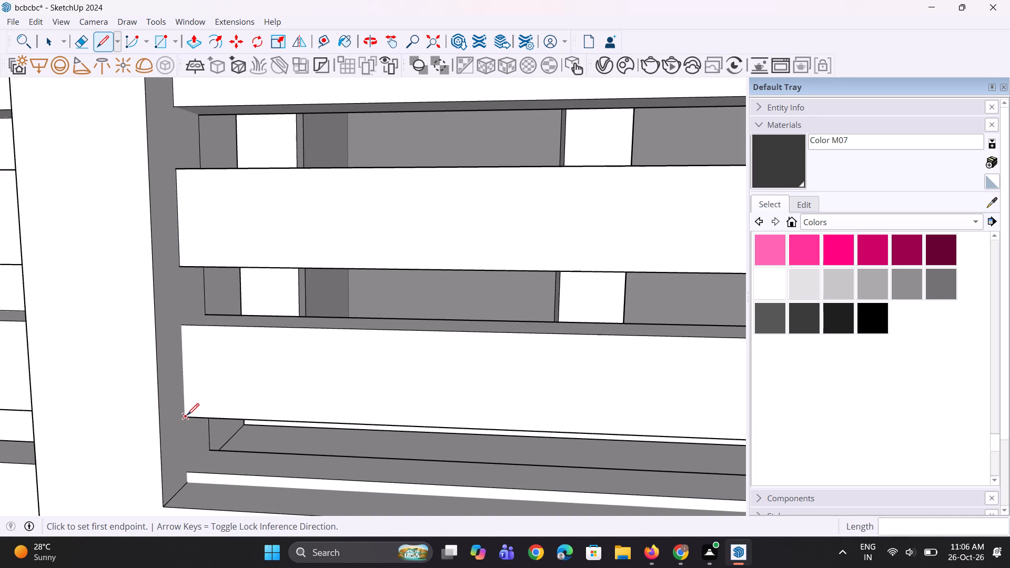
{"action": "left_click", "coordinate": [187, 415]}
{"action": "left_click", "coordinate": [185, 329]}
Push back the front faces of the three lowest louvres in the lower opening by the last-used Push/Pull distance.
{"action": "middle_click_drag", "start_coordinate": [194, 407], "coordinate": [161, 404]}
{"action": "key", "text": "space"}
{"action": "key", "text": "space"}
{"action": "scroll", "coordinate": [180, 478], "scroll_direction": "down", "scroll_amount": 4}
{"action": "key", "text": "p"}
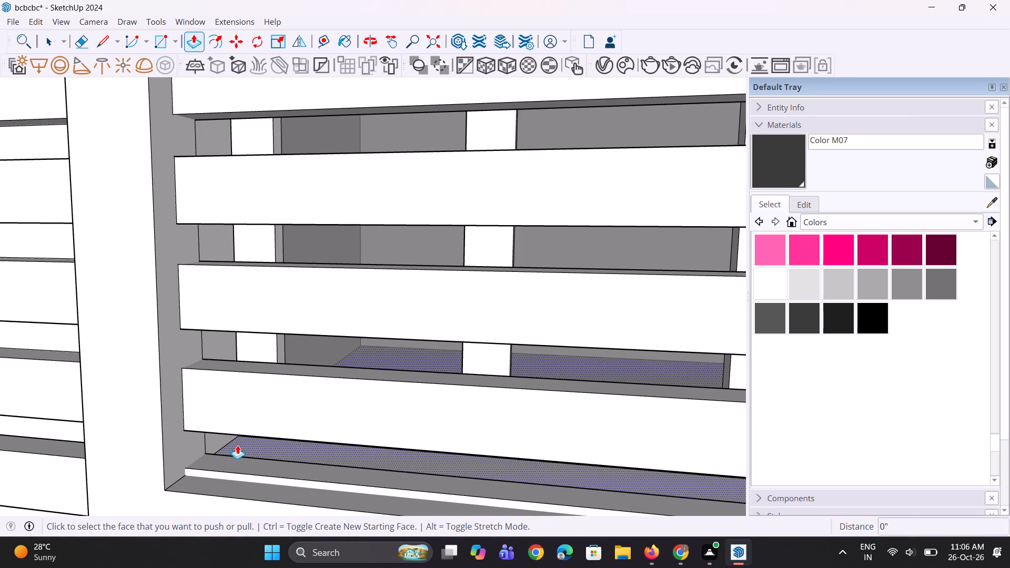
{"action": "double_click", "coordinate": [279, 395]}
{"action": "double_click", "coordinate": [294, 314]}
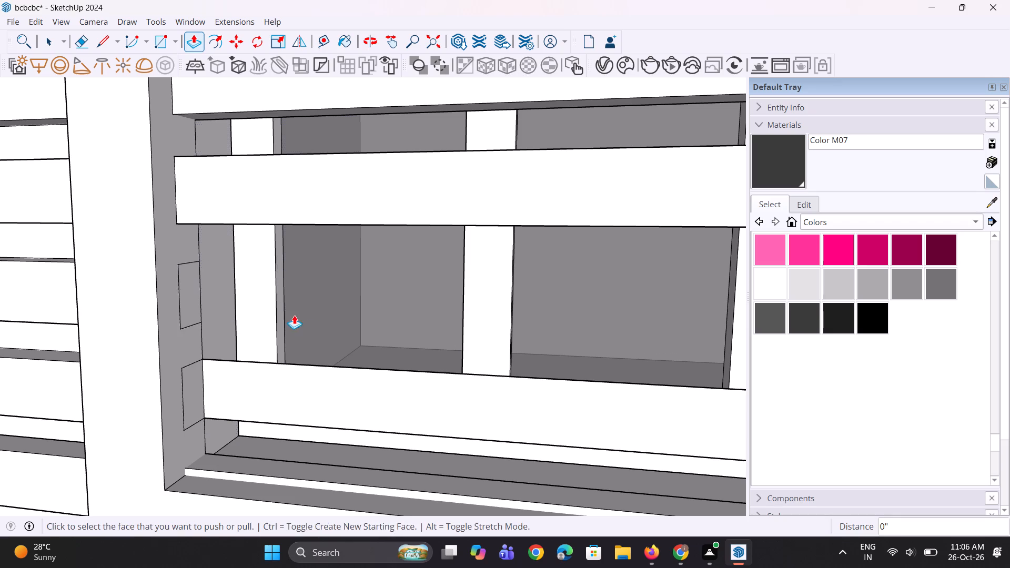
{"action": "scroll", "coordinate": [237, 480], "scroll_direction": "down", "scroll_amount": 5}
{"action": "double_click", "coordinate": [277, 301]}
Push back the front faces of the next five louvres up by the same distance, leaving only the topmost louvre.
{"action": "scroll", "coordinate": [250, 435], "scroll_direction": "down", "scroll_amount": 3}
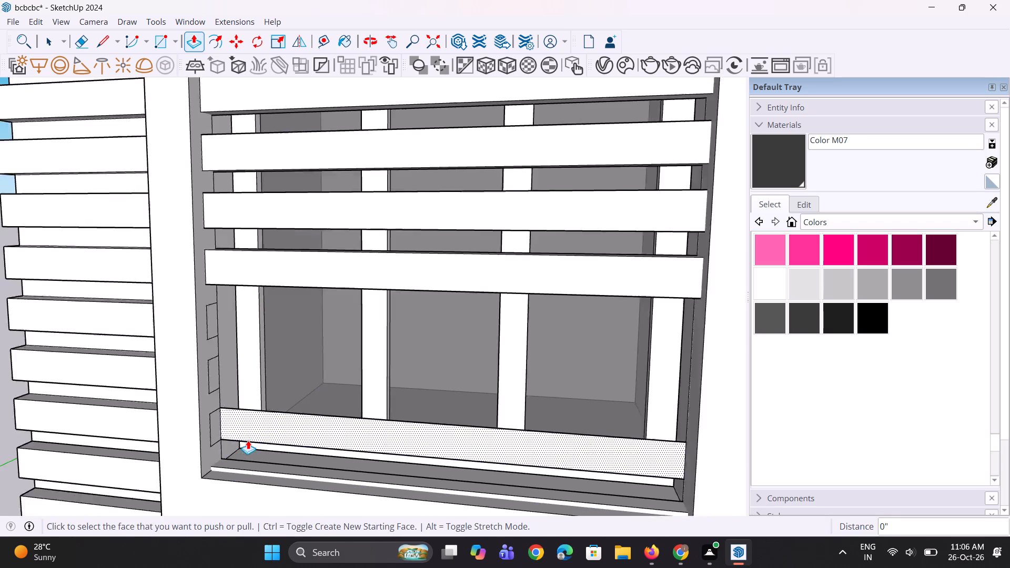
{"action": "scroll", "coordinate": [248, 440], "scroll_direction": "down", "scroll_amount": 3}
{"action": "scroll", "coordinate": [312, 285], "scroll_direction": "up", "scroll_amount": 3}
{"action": "double_click", "coordinate": [307, 333]}
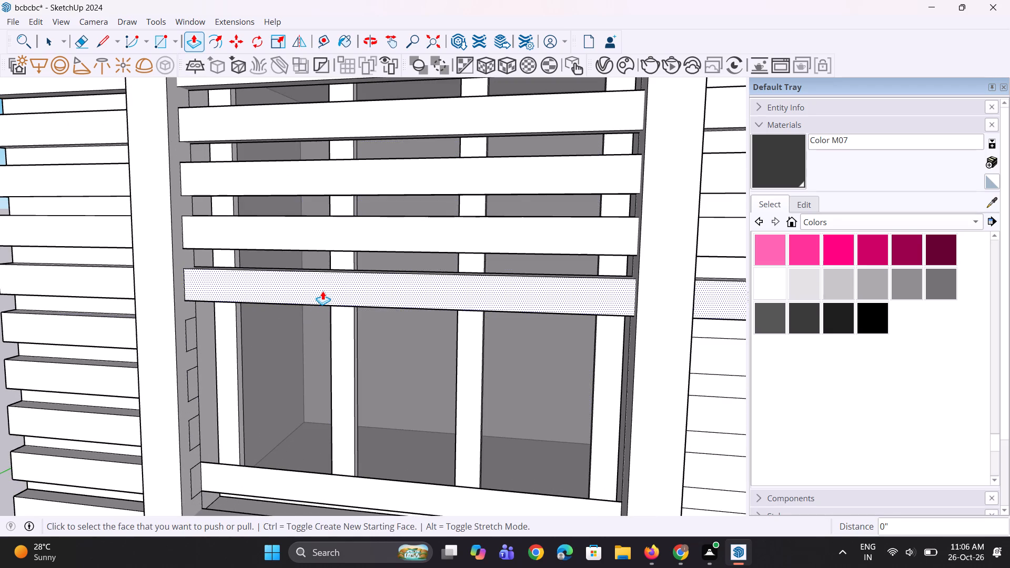
{"action": "double_click", "coordinate": [322, 291]}
{"action": "double_click", "coordinate": [337, 235]}
{"action": "scroll", "coordinate": [244, 440], "scroll_direction": "down", "scroll_amount": 4}
{"action": "scroll", "coordinate": [272, 289], "scroll_direction": "up", "scroll_amount": 1}
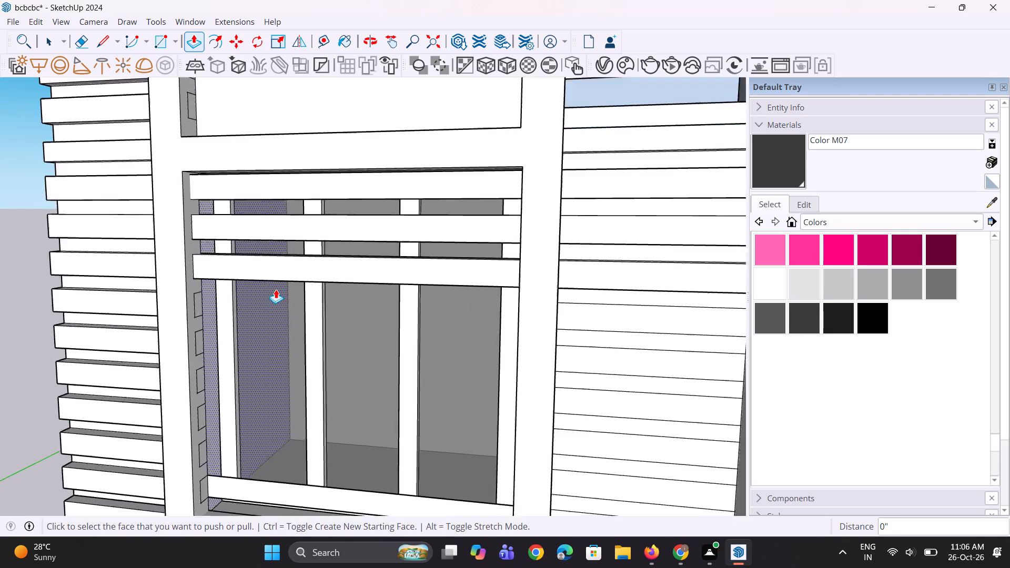
{"action": "scroll", "coordinate": [276, 289], "scroll_direction": "up", "scroll_amount": 2}
{"action": "double_click", "coordinate": [296, 269]}
{"action": "double_click", "coordinate": [322, 221]}
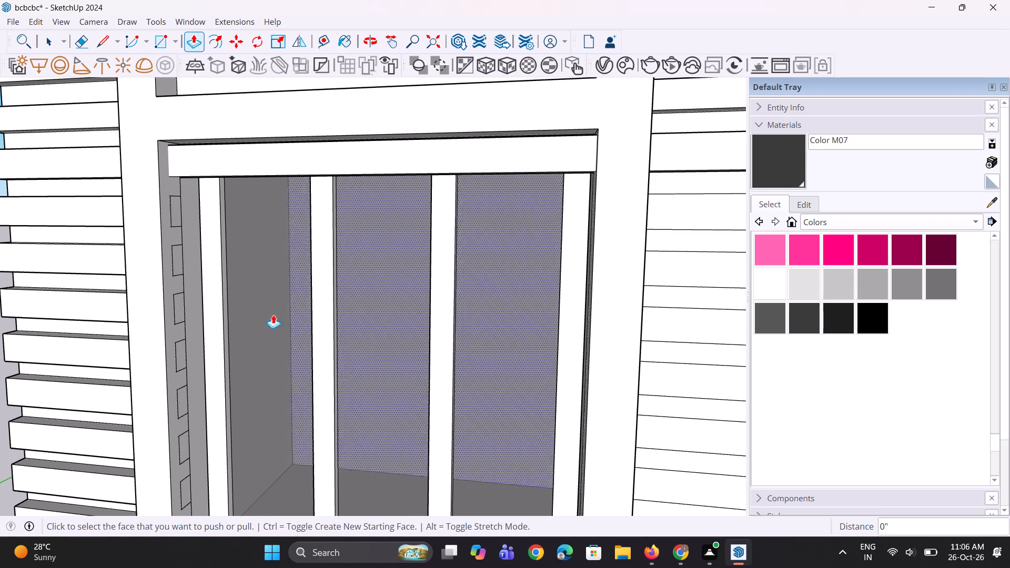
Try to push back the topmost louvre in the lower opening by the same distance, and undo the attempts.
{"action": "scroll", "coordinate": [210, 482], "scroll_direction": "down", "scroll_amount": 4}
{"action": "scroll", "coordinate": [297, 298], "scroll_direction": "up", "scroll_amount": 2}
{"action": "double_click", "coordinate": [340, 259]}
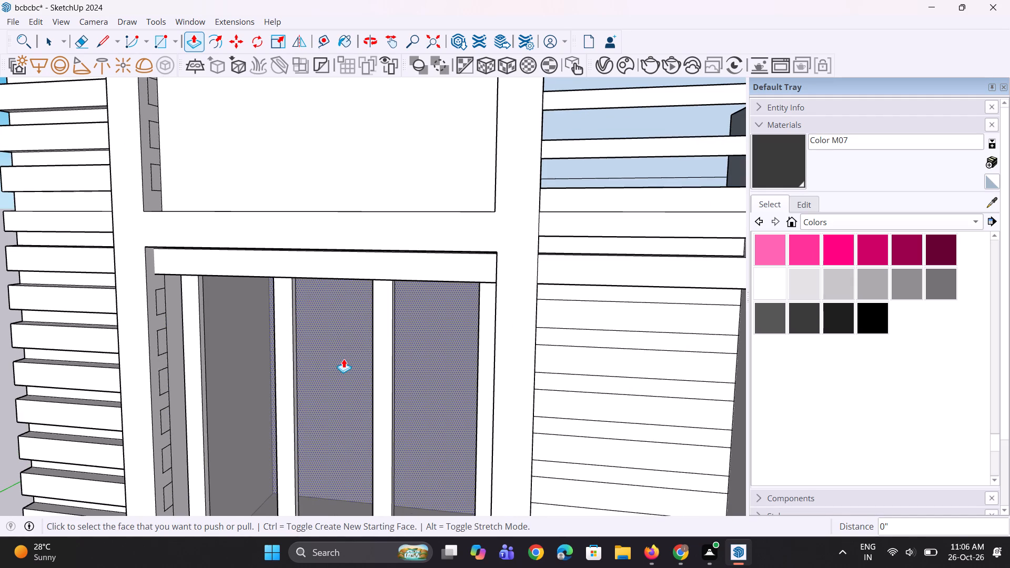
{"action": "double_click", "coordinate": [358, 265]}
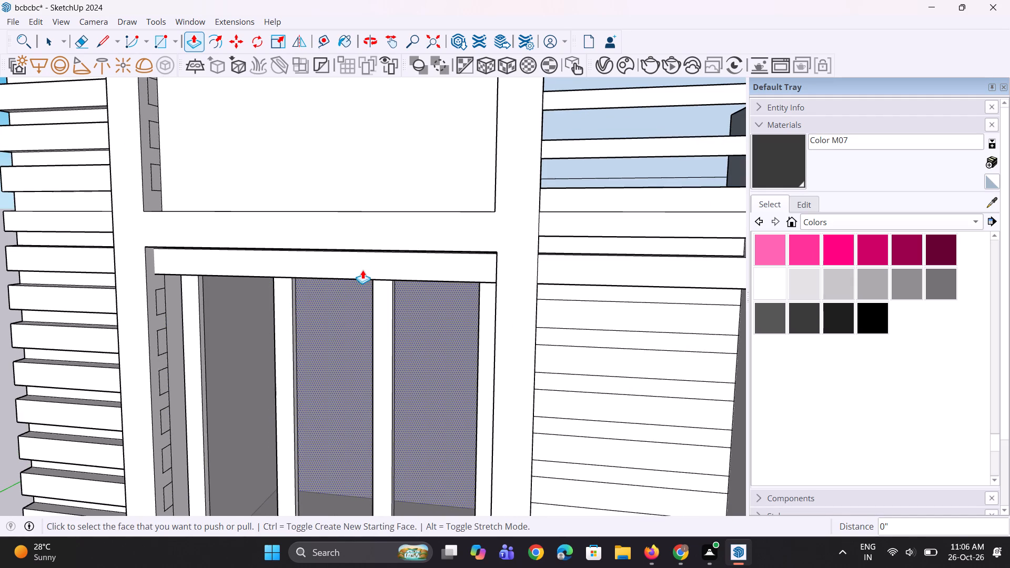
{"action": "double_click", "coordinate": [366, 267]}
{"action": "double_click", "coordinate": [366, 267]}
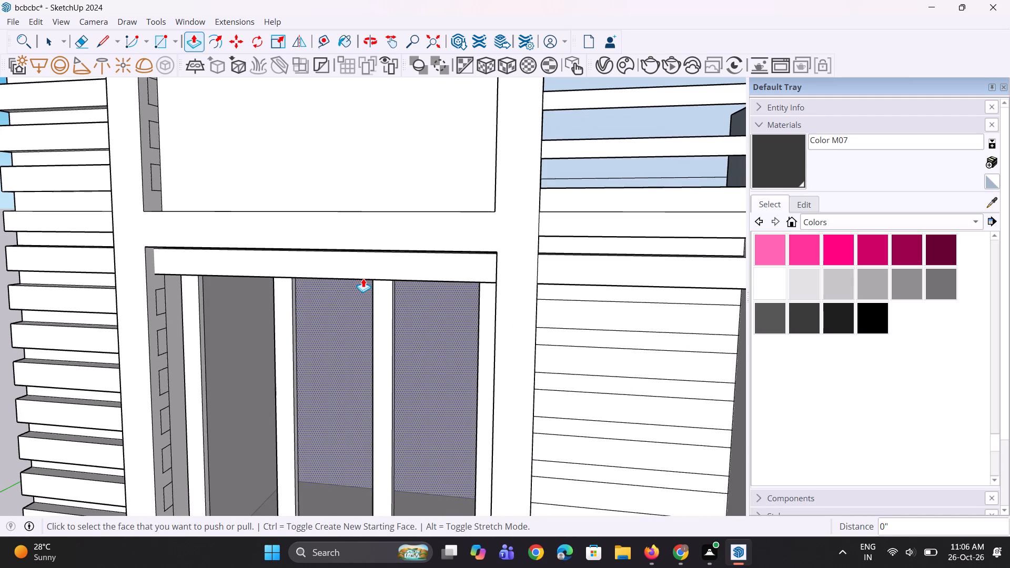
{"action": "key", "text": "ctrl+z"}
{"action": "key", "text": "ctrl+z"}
Explode the topmost band group crossing the lower opening.
{"action": "middle_click_drag", "start_coordinate": [367, 272], "coordinate": [347, 263]}
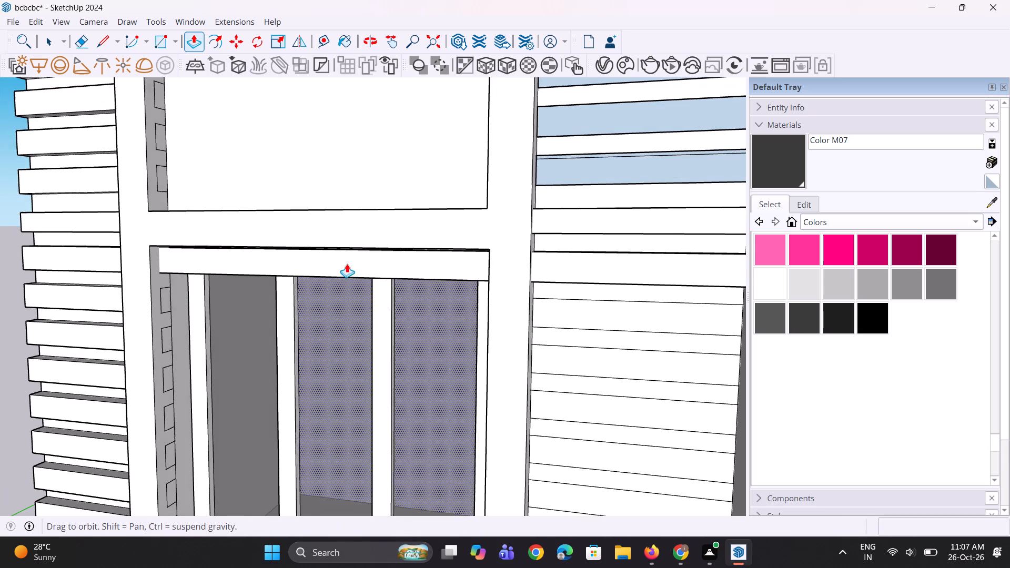
{"action": "key", "text": "space"}
{"action": "left_click", "coordinate": [347, 263]}
{"action": "right_click", "coordinate": [347, 265]}
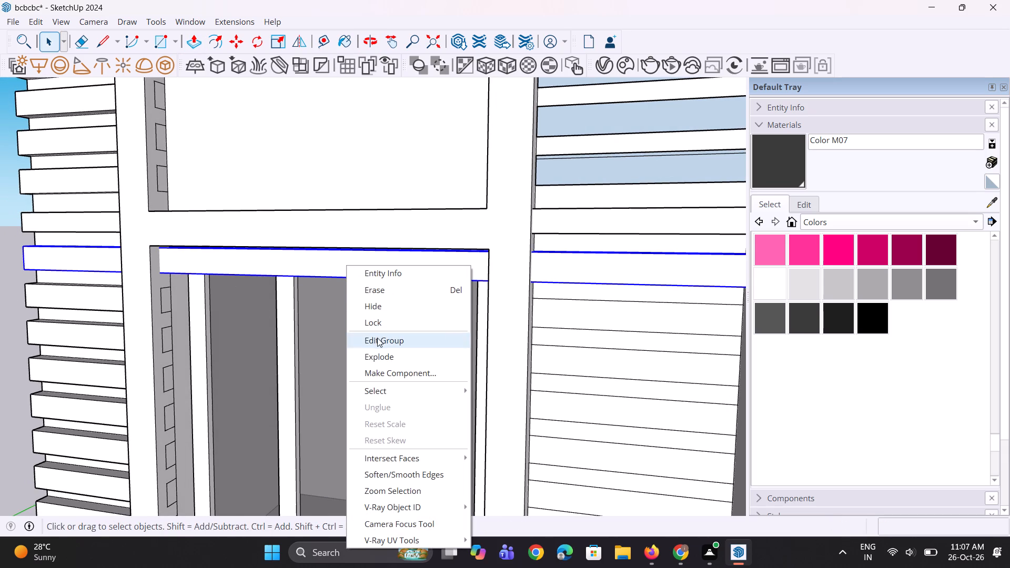
{"action": "left_click", "coordinate": [381, 352]}
{"action": "key", "text": "space"}
{"action": "key", "text": "space"}
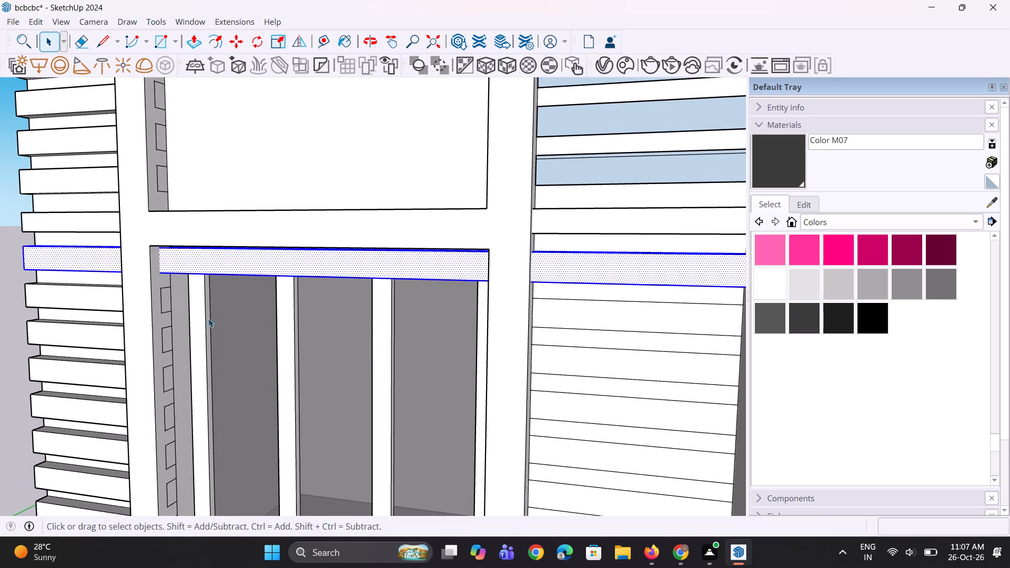
Draw a vertical line about 5 3/8" long down the left end of the topmost louvre, against the reveal.
{"action": "key", "text": "l"}
{"action": "scroll", "coordinate": [185, 292], "scroll_direction": "up", "scroll_amount": 4}
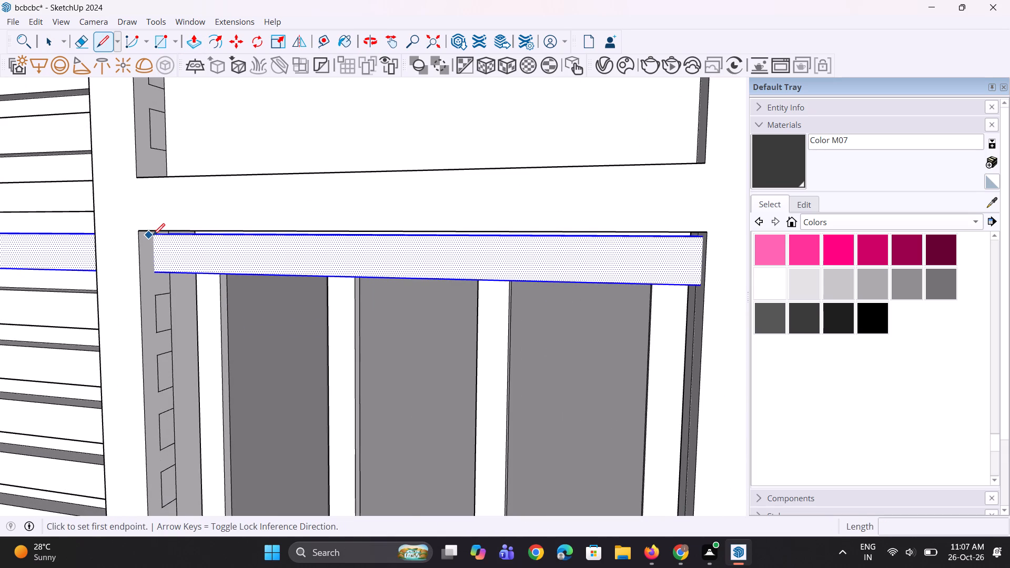
{"action": "left_click", "coordinate": [154, 235]}
{"action": "left_click", "coordinate": [159, 271]}
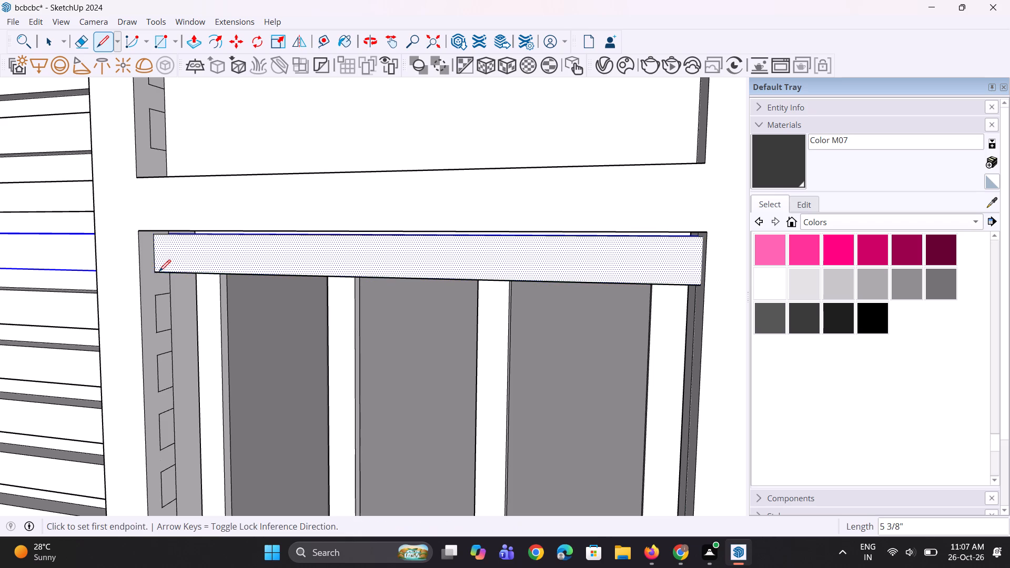
{"action": "key", "text": "space"}
{"action": "key", "text": "space"}
Push back the topmost louvre's front face by the last-used Push/Pull distance.
{"action": "key", "text": "p"}
{"action": "double_click", "coordinate": [248, 263]}
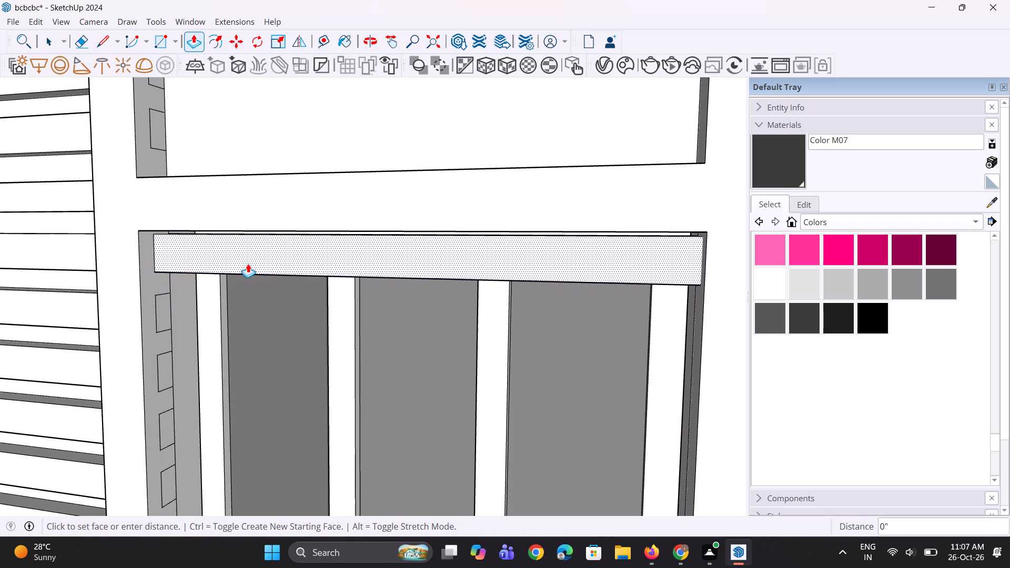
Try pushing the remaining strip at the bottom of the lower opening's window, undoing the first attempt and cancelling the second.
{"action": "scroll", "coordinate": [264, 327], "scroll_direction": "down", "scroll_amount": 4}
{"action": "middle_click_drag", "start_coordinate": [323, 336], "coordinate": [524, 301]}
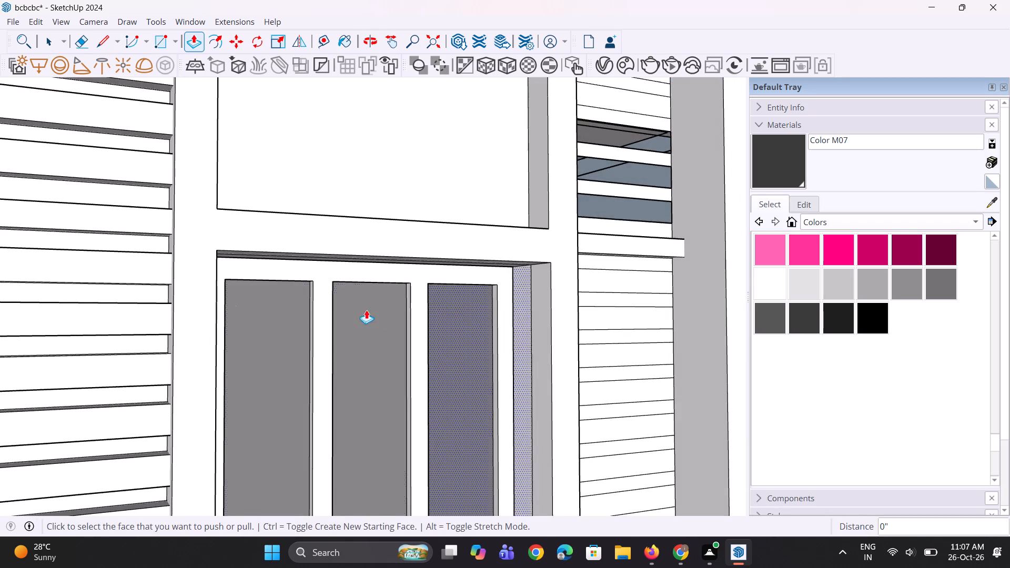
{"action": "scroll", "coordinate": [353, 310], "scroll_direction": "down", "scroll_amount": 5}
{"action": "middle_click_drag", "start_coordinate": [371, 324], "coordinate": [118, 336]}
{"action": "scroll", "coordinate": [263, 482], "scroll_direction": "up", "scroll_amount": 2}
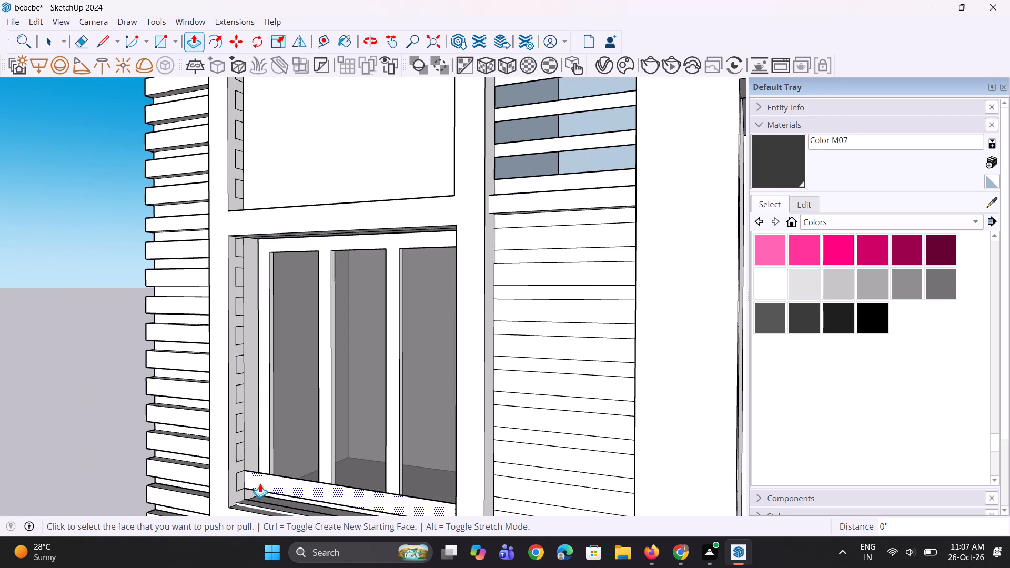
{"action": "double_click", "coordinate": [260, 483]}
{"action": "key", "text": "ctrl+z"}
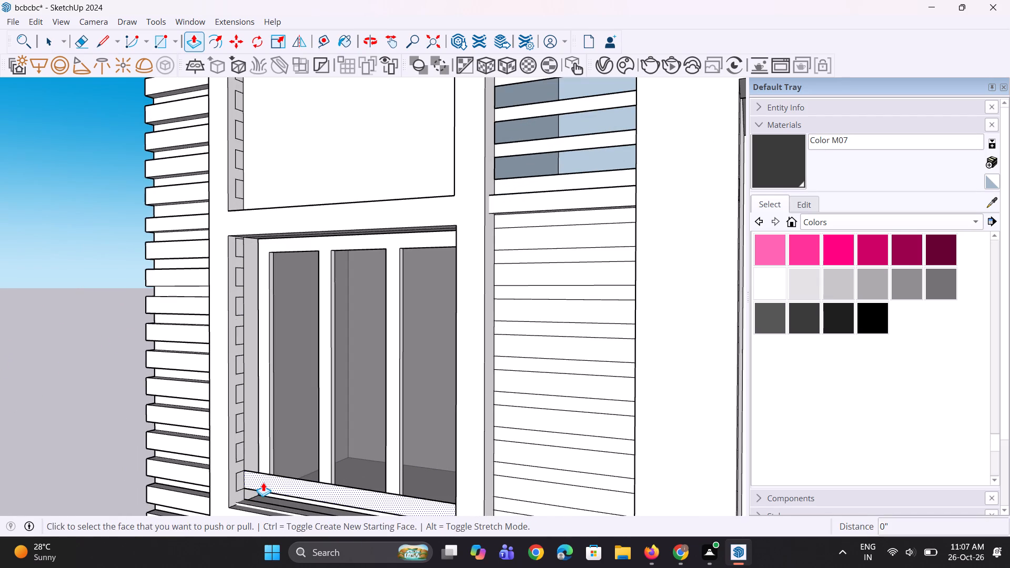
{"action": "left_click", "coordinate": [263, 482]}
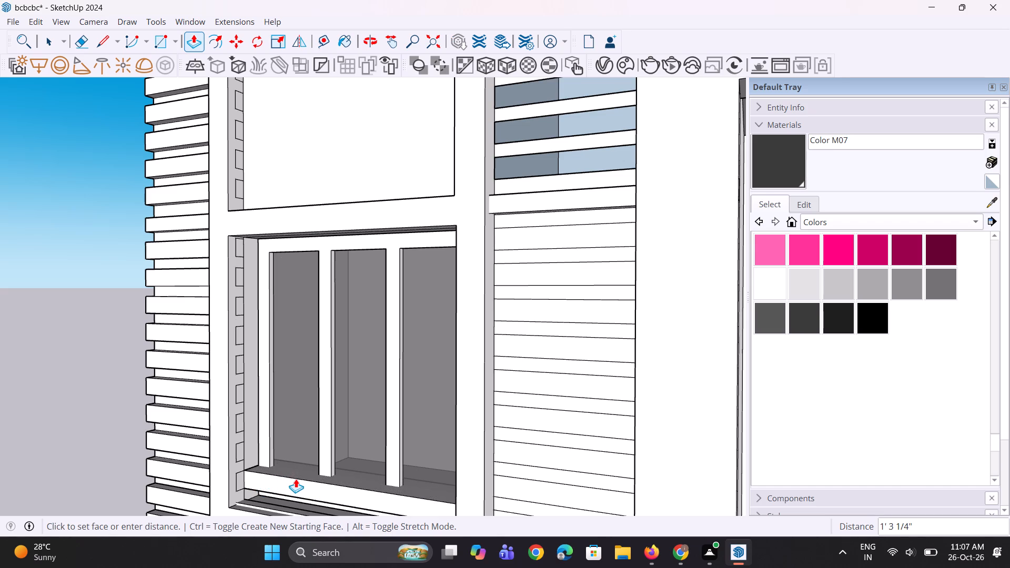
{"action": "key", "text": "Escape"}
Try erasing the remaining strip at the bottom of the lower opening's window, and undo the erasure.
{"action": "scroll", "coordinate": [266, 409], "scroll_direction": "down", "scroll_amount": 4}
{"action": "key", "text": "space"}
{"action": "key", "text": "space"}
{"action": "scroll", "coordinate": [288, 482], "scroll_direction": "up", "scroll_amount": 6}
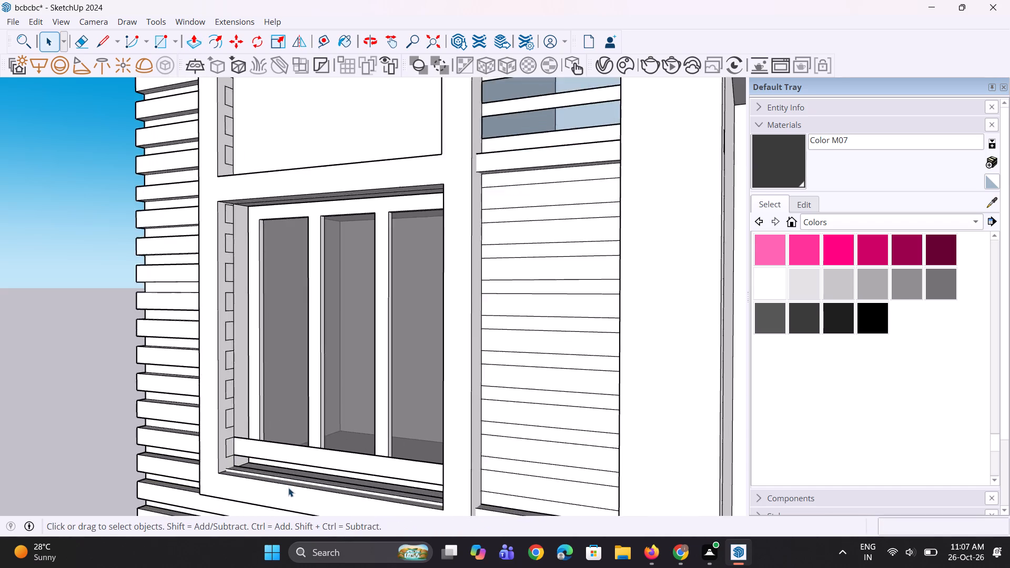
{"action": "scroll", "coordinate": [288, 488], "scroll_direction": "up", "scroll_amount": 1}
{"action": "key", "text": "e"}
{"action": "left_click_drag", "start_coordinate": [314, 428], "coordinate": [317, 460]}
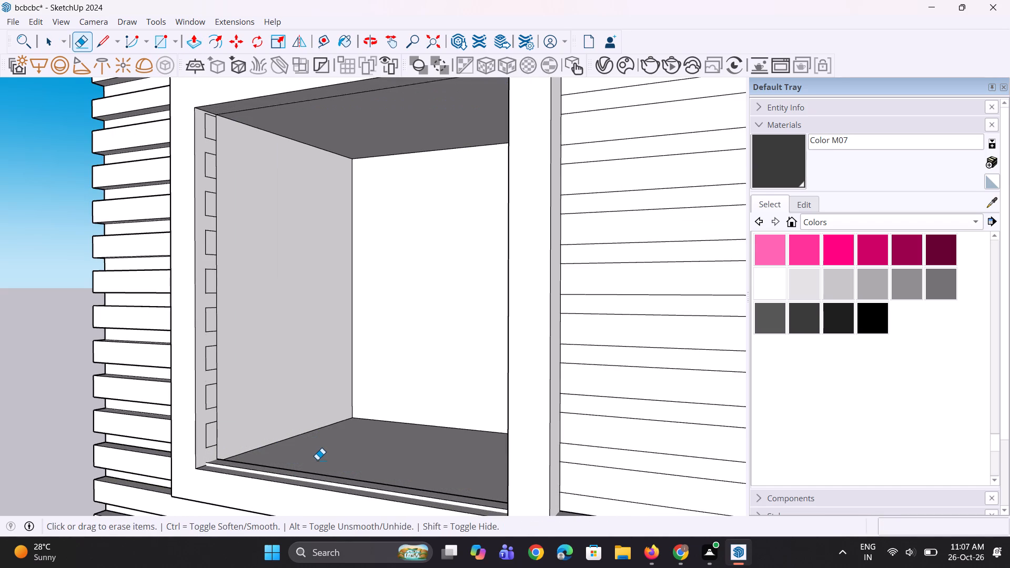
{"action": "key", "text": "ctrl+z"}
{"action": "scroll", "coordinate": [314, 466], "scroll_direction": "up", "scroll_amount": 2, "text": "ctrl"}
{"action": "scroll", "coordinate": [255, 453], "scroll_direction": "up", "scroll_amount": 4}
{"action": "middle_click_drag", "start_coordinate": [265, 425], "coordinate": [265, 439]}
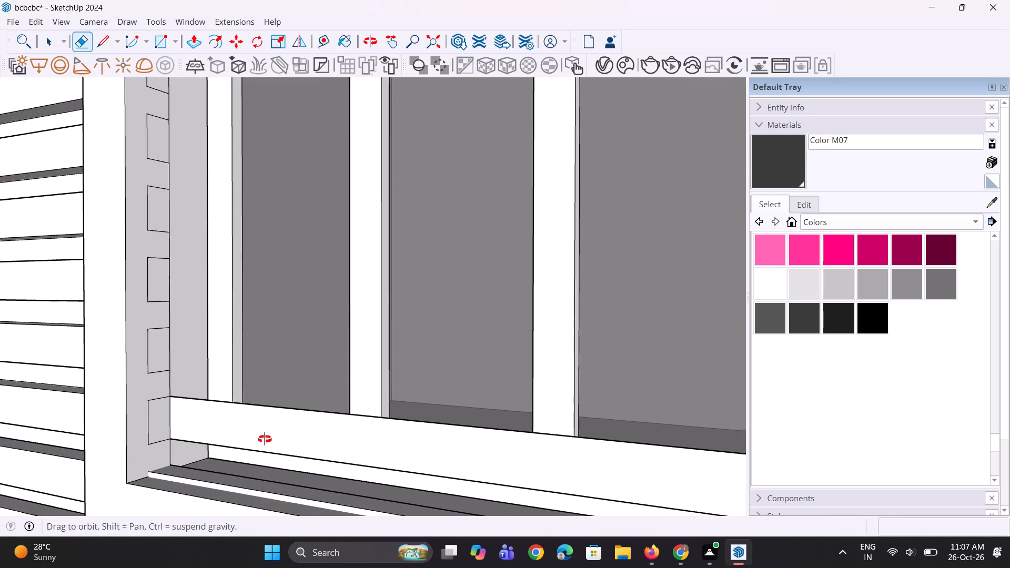
Erase the bottom louvre's remaining front strip below the lower opening's window.
{"action": "middle_click_drag", "start_coordinate": [265, 439], "coordinate": [254, 554]}
{"action": "left_click", "coordinate": [279, 417]}
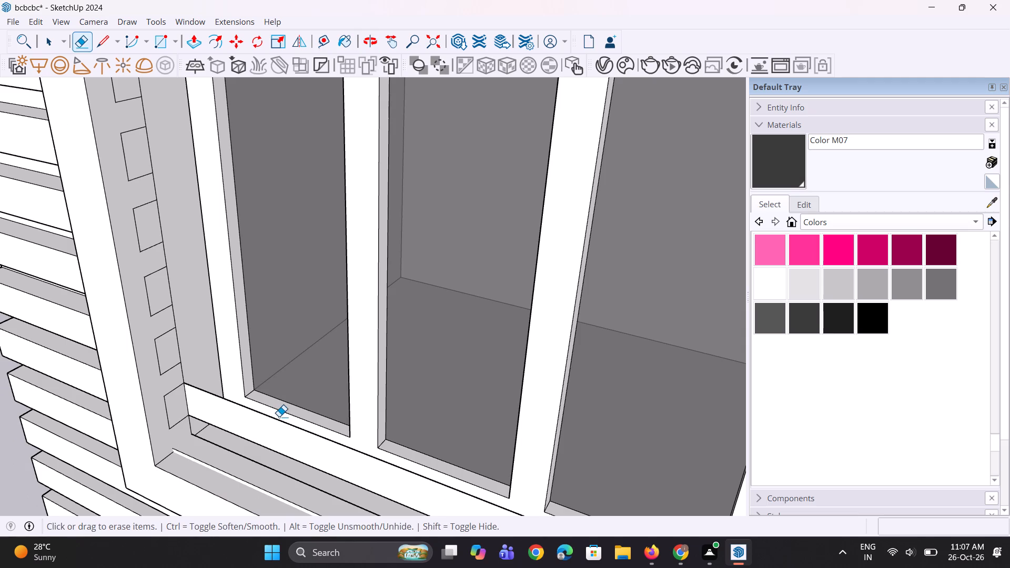
{"action": "left_click", "coordinate": [279, 420]}
{"action": "middle_click_drag", "start_coordinate": [219, 451], "coordinate": [266, 440]}
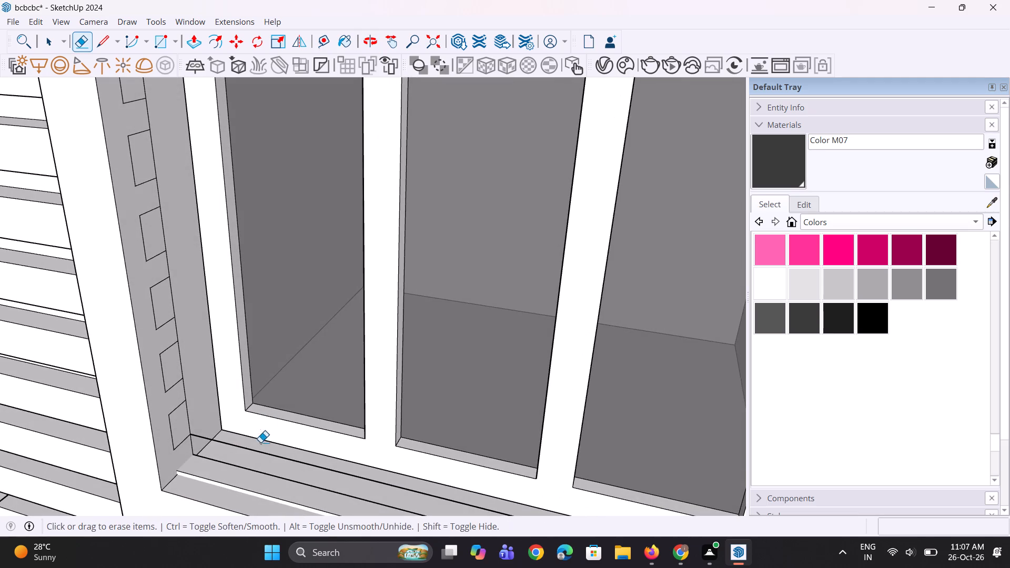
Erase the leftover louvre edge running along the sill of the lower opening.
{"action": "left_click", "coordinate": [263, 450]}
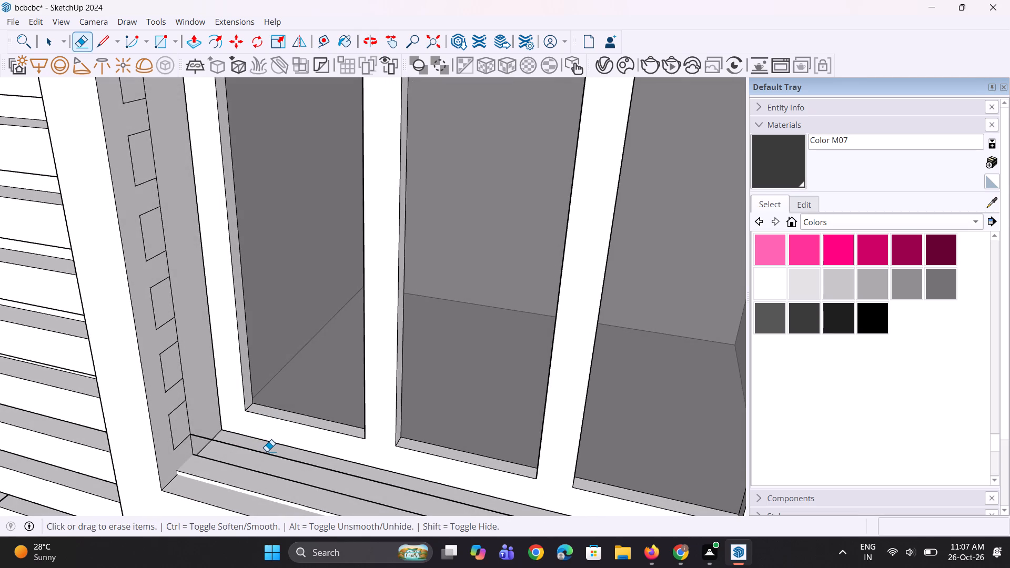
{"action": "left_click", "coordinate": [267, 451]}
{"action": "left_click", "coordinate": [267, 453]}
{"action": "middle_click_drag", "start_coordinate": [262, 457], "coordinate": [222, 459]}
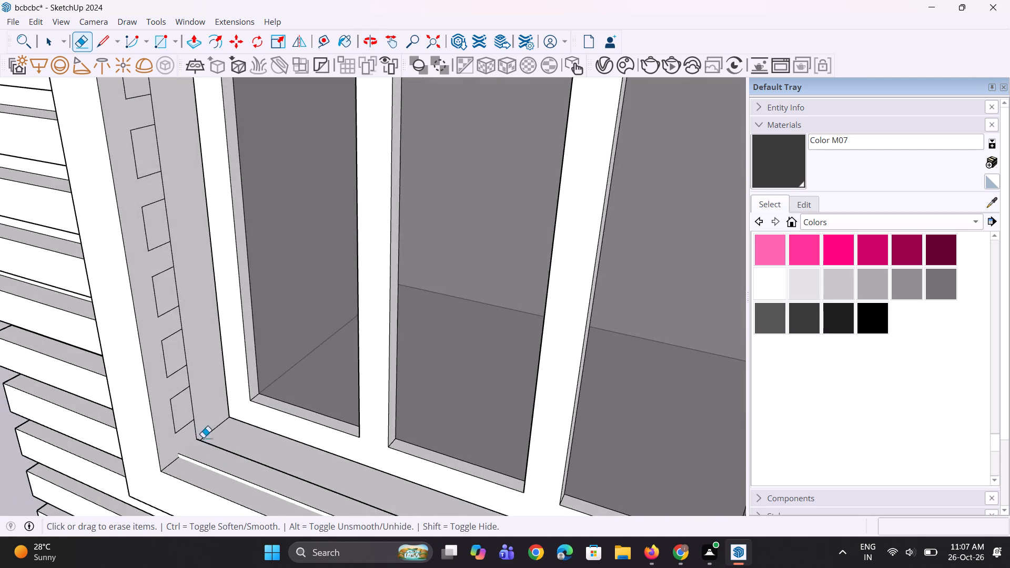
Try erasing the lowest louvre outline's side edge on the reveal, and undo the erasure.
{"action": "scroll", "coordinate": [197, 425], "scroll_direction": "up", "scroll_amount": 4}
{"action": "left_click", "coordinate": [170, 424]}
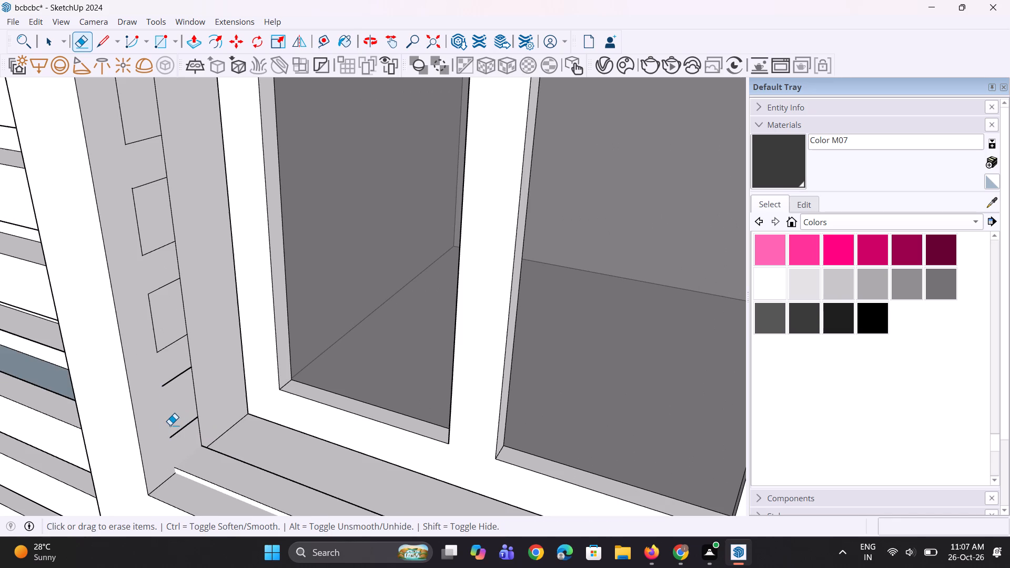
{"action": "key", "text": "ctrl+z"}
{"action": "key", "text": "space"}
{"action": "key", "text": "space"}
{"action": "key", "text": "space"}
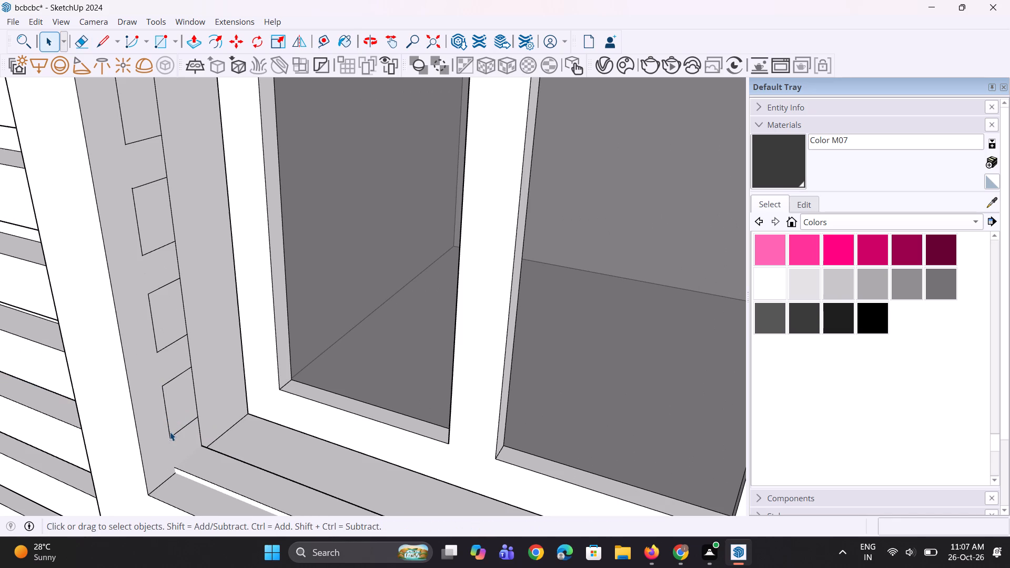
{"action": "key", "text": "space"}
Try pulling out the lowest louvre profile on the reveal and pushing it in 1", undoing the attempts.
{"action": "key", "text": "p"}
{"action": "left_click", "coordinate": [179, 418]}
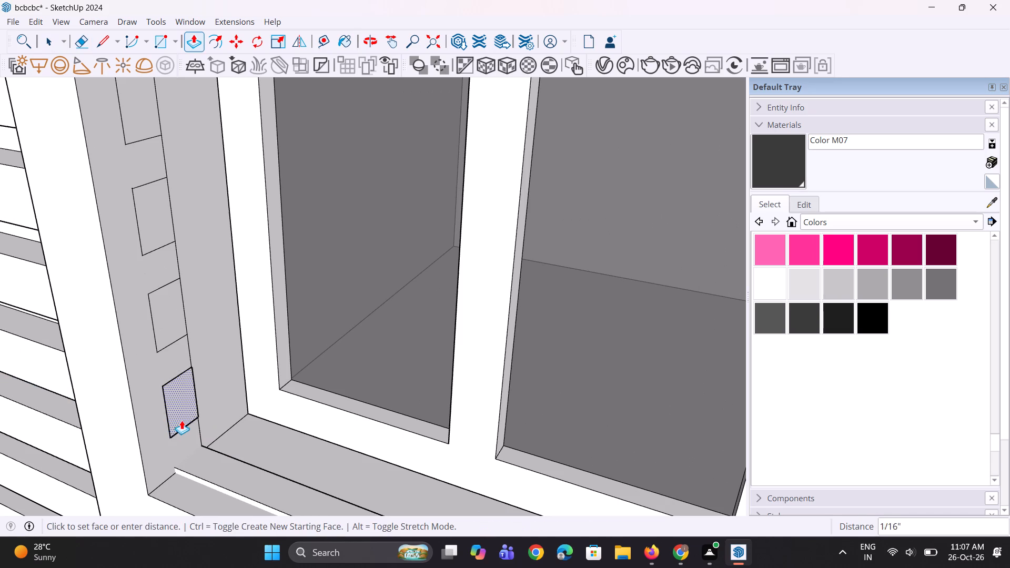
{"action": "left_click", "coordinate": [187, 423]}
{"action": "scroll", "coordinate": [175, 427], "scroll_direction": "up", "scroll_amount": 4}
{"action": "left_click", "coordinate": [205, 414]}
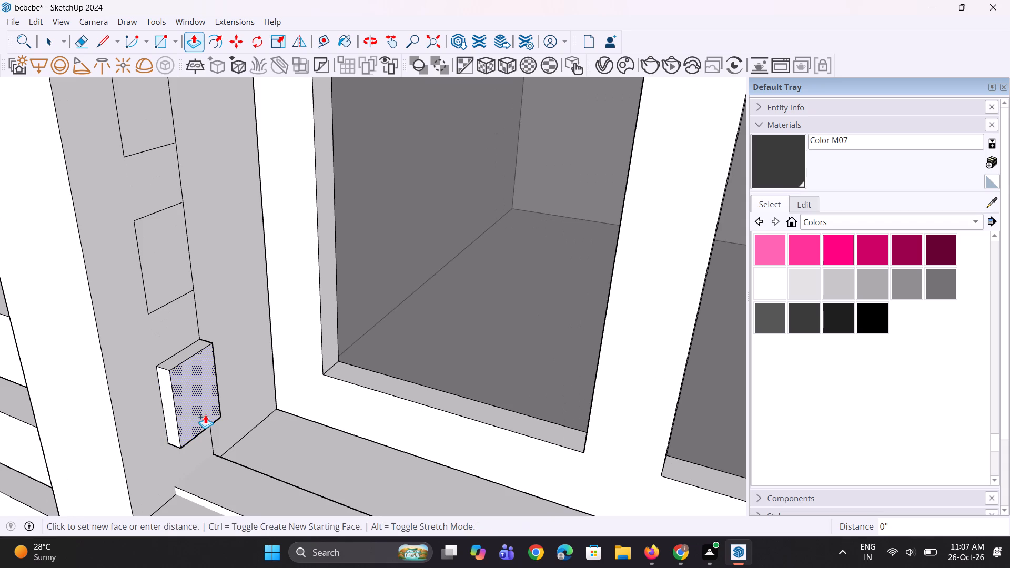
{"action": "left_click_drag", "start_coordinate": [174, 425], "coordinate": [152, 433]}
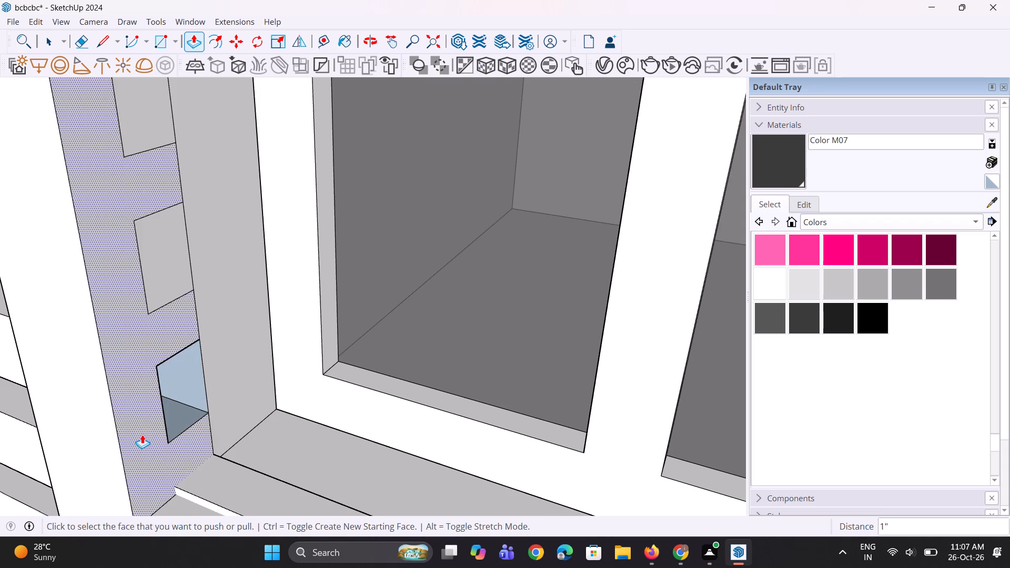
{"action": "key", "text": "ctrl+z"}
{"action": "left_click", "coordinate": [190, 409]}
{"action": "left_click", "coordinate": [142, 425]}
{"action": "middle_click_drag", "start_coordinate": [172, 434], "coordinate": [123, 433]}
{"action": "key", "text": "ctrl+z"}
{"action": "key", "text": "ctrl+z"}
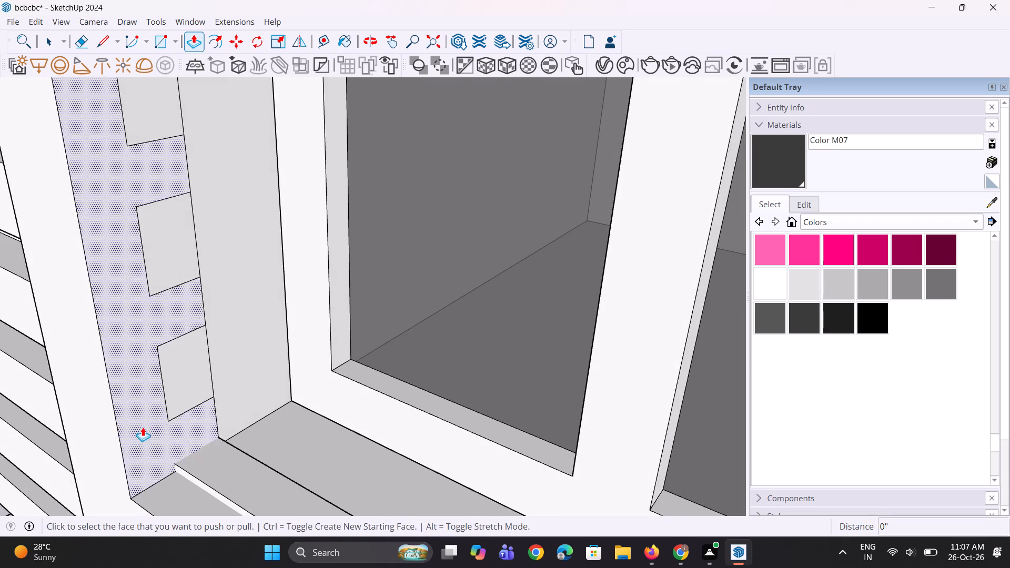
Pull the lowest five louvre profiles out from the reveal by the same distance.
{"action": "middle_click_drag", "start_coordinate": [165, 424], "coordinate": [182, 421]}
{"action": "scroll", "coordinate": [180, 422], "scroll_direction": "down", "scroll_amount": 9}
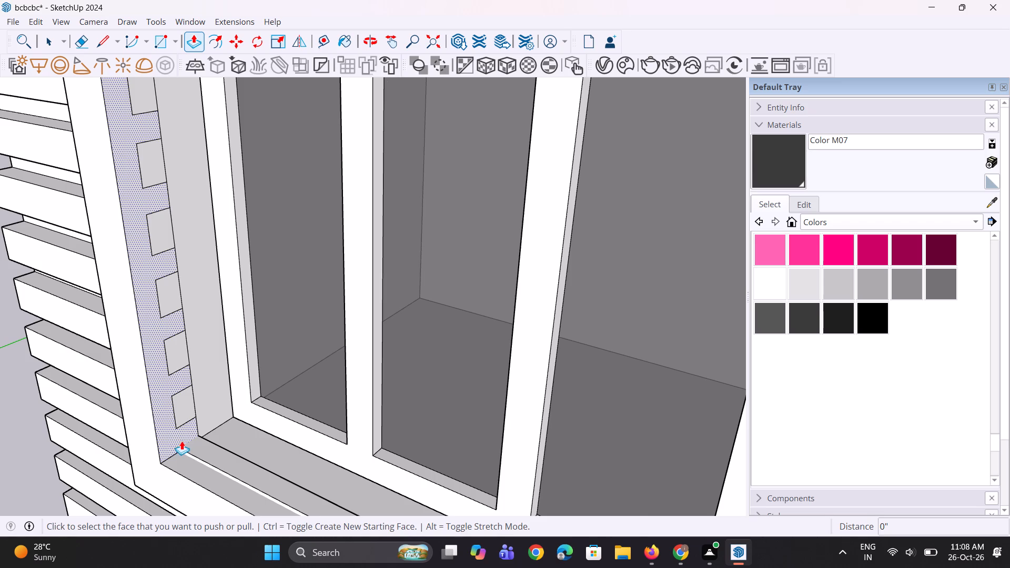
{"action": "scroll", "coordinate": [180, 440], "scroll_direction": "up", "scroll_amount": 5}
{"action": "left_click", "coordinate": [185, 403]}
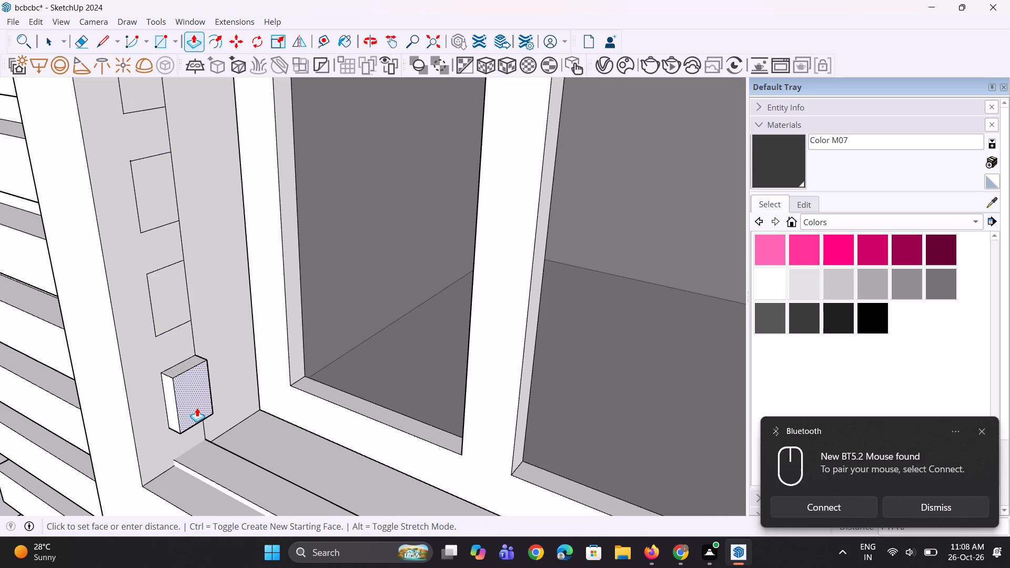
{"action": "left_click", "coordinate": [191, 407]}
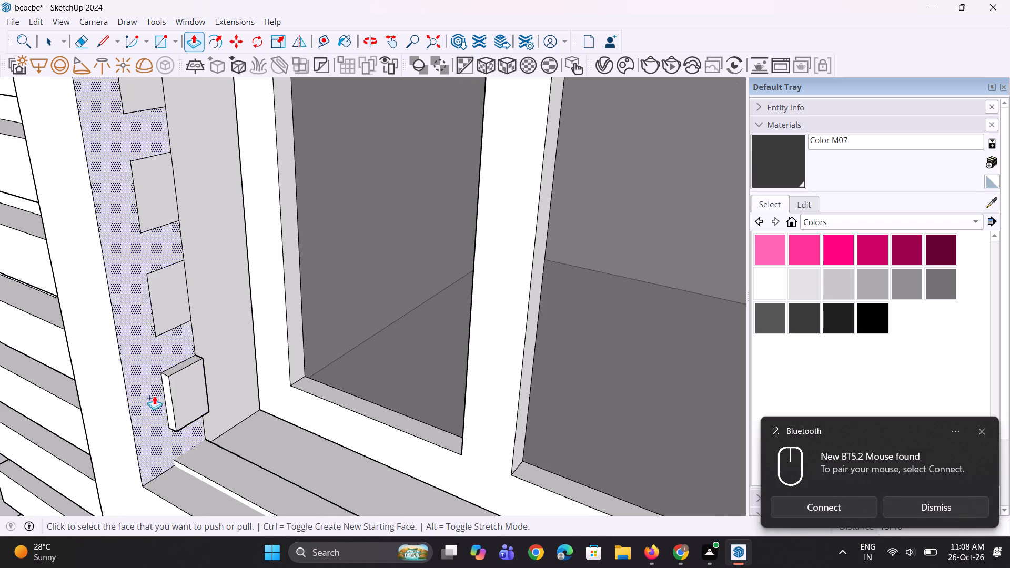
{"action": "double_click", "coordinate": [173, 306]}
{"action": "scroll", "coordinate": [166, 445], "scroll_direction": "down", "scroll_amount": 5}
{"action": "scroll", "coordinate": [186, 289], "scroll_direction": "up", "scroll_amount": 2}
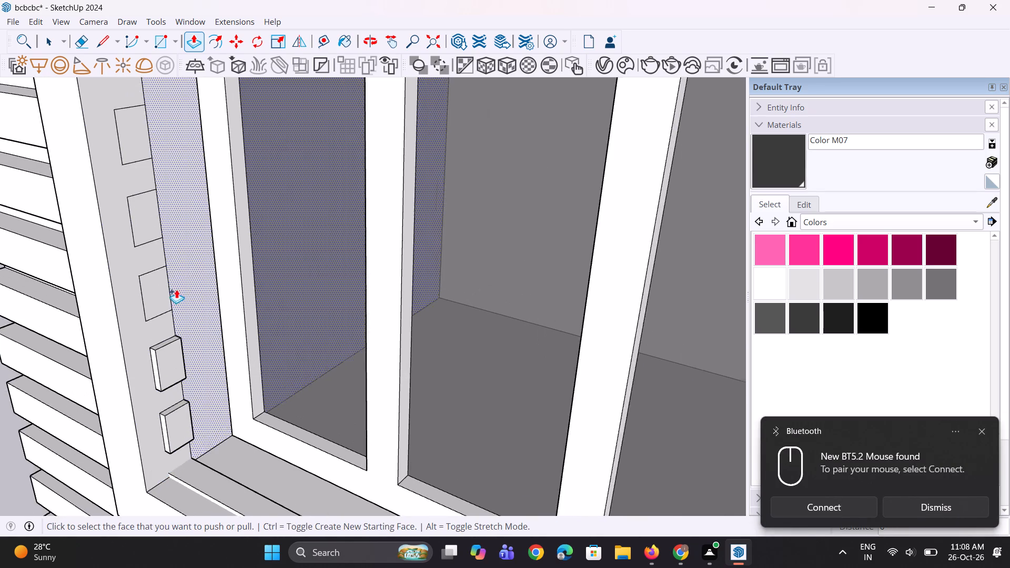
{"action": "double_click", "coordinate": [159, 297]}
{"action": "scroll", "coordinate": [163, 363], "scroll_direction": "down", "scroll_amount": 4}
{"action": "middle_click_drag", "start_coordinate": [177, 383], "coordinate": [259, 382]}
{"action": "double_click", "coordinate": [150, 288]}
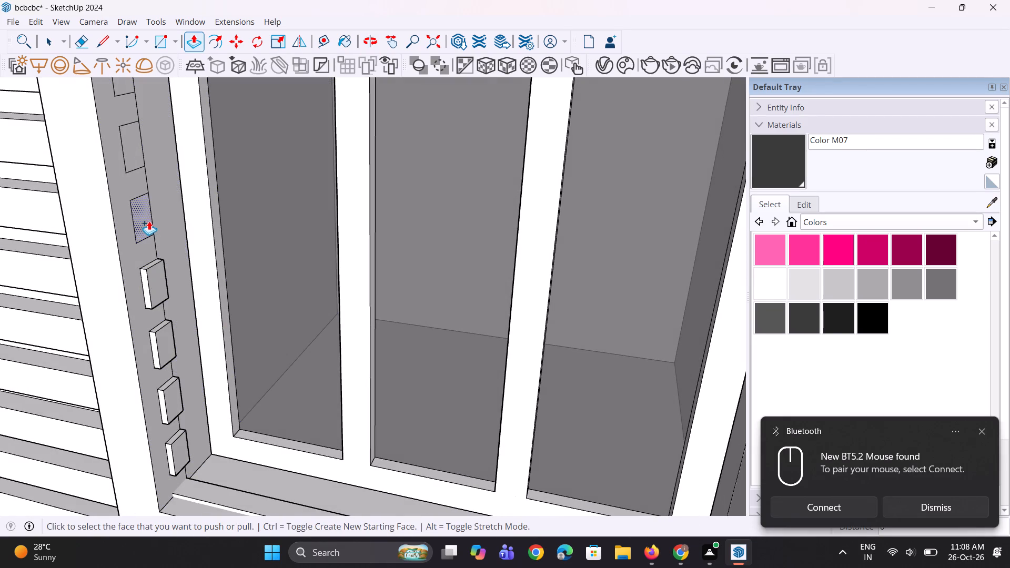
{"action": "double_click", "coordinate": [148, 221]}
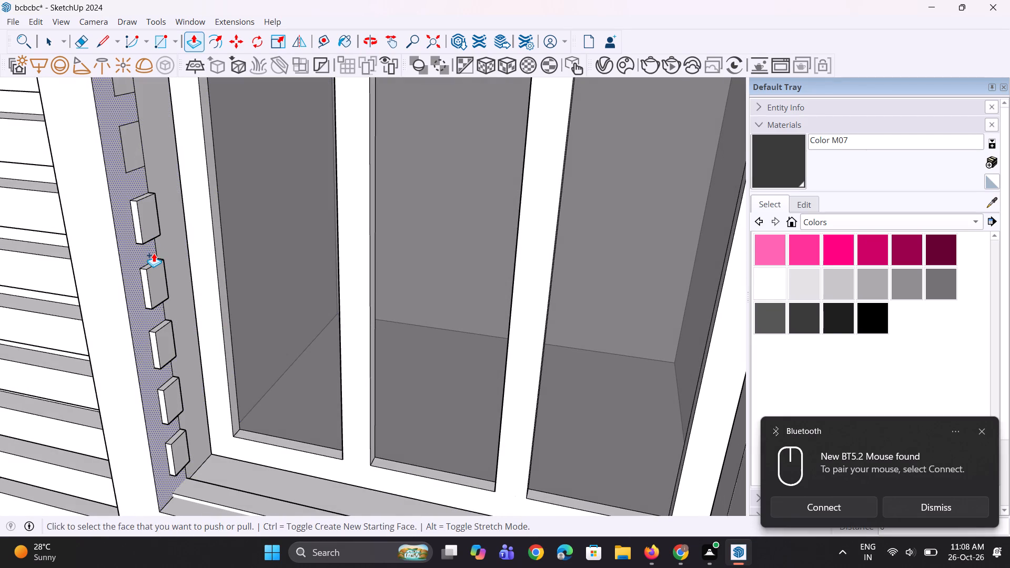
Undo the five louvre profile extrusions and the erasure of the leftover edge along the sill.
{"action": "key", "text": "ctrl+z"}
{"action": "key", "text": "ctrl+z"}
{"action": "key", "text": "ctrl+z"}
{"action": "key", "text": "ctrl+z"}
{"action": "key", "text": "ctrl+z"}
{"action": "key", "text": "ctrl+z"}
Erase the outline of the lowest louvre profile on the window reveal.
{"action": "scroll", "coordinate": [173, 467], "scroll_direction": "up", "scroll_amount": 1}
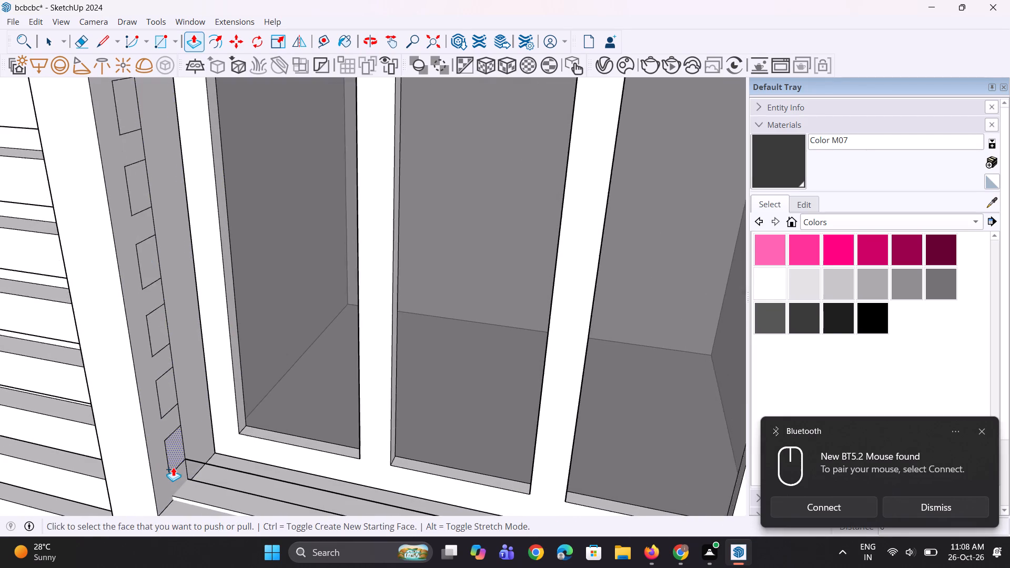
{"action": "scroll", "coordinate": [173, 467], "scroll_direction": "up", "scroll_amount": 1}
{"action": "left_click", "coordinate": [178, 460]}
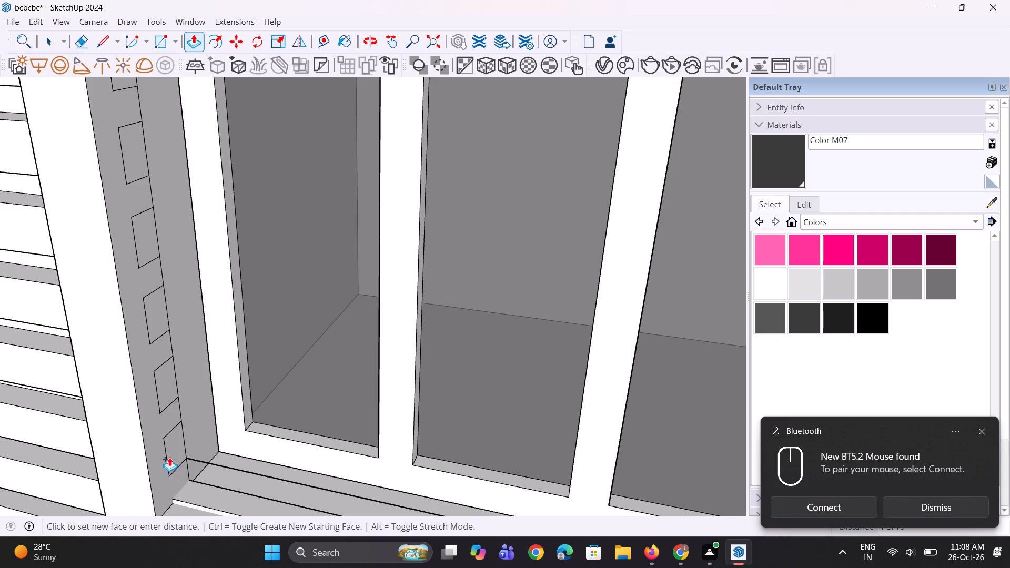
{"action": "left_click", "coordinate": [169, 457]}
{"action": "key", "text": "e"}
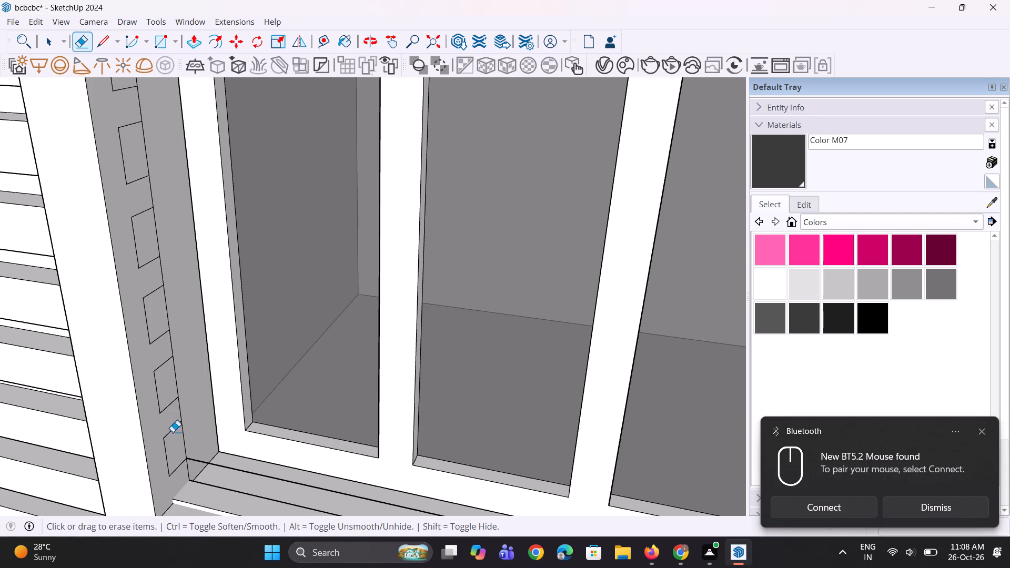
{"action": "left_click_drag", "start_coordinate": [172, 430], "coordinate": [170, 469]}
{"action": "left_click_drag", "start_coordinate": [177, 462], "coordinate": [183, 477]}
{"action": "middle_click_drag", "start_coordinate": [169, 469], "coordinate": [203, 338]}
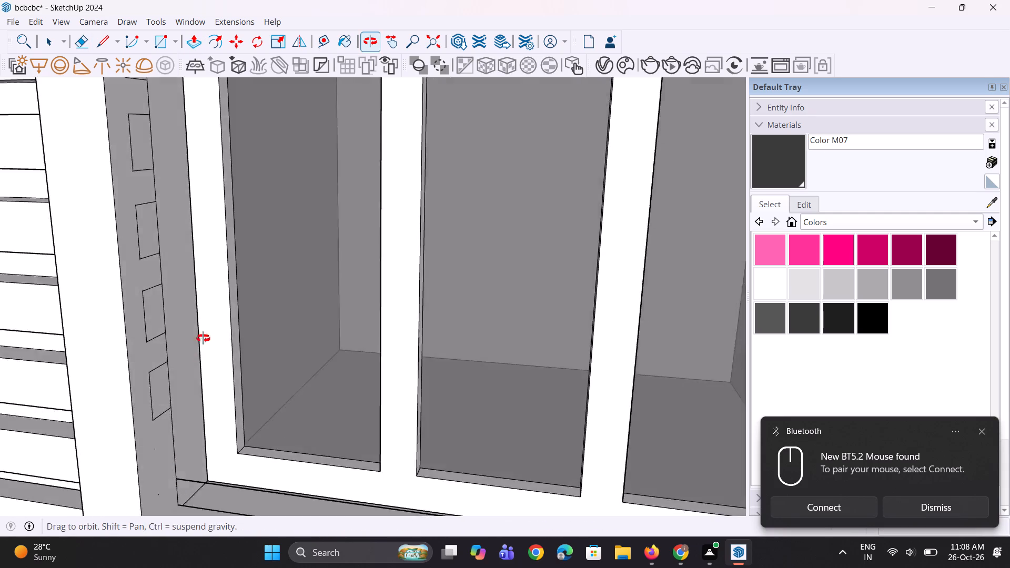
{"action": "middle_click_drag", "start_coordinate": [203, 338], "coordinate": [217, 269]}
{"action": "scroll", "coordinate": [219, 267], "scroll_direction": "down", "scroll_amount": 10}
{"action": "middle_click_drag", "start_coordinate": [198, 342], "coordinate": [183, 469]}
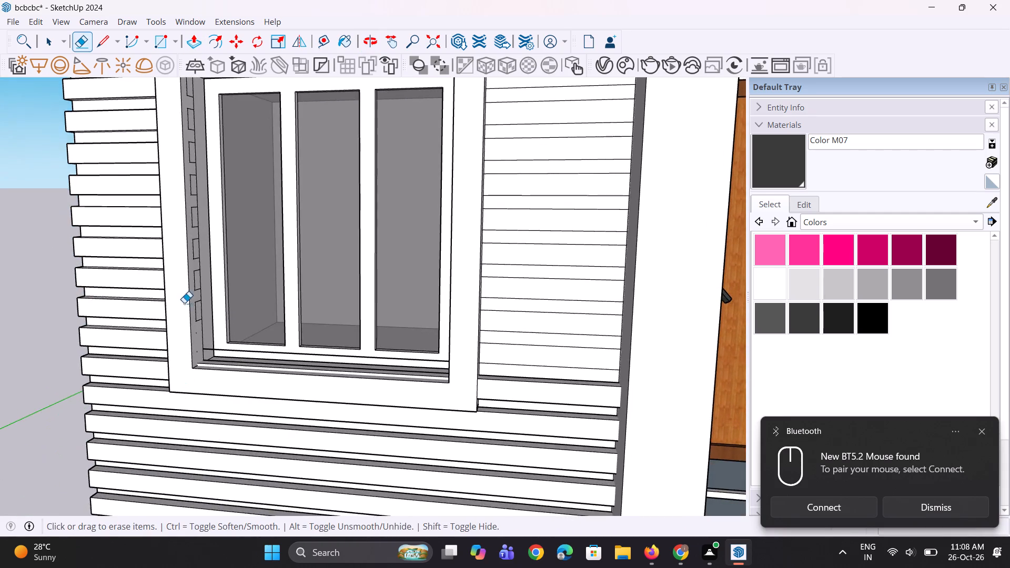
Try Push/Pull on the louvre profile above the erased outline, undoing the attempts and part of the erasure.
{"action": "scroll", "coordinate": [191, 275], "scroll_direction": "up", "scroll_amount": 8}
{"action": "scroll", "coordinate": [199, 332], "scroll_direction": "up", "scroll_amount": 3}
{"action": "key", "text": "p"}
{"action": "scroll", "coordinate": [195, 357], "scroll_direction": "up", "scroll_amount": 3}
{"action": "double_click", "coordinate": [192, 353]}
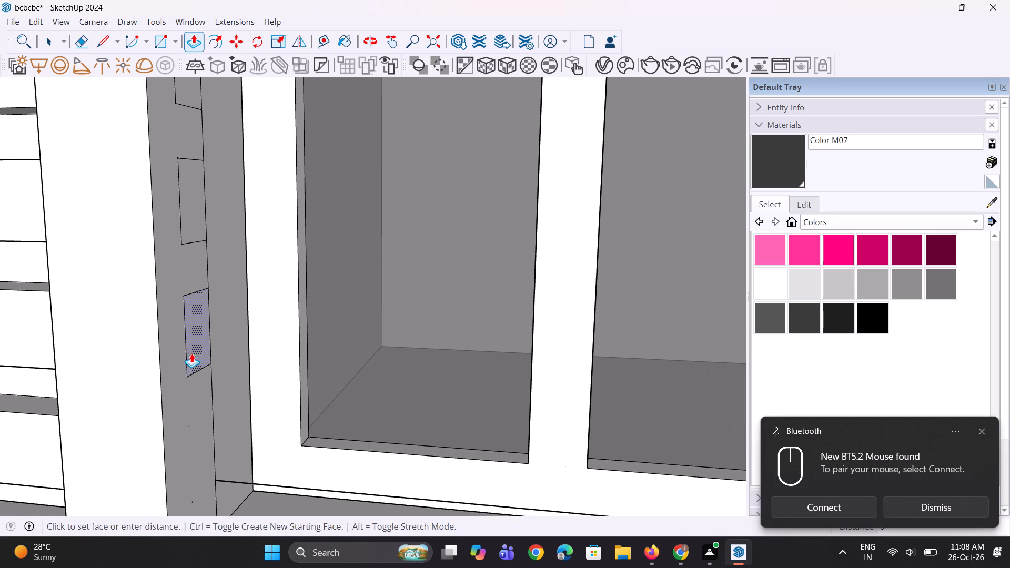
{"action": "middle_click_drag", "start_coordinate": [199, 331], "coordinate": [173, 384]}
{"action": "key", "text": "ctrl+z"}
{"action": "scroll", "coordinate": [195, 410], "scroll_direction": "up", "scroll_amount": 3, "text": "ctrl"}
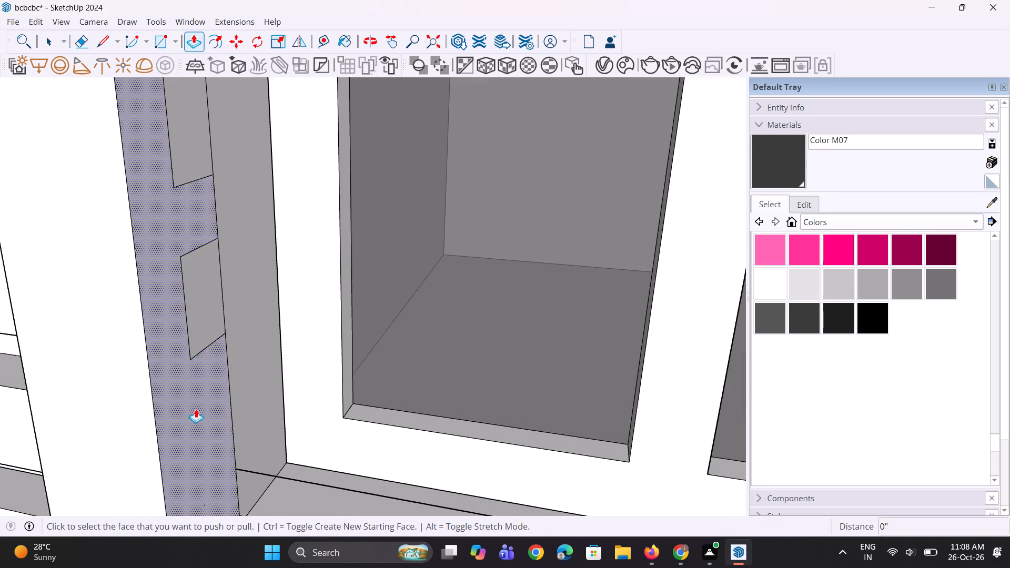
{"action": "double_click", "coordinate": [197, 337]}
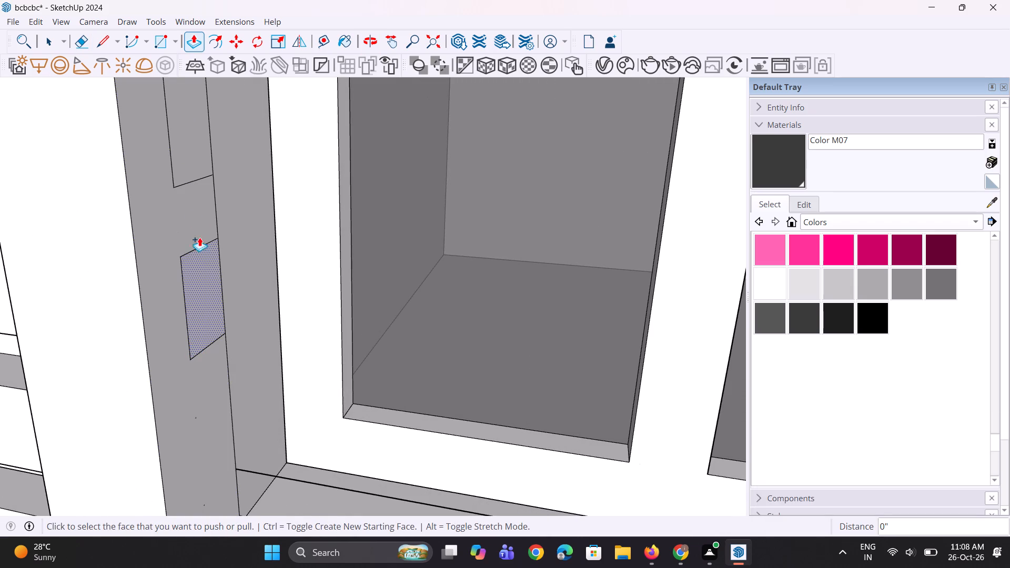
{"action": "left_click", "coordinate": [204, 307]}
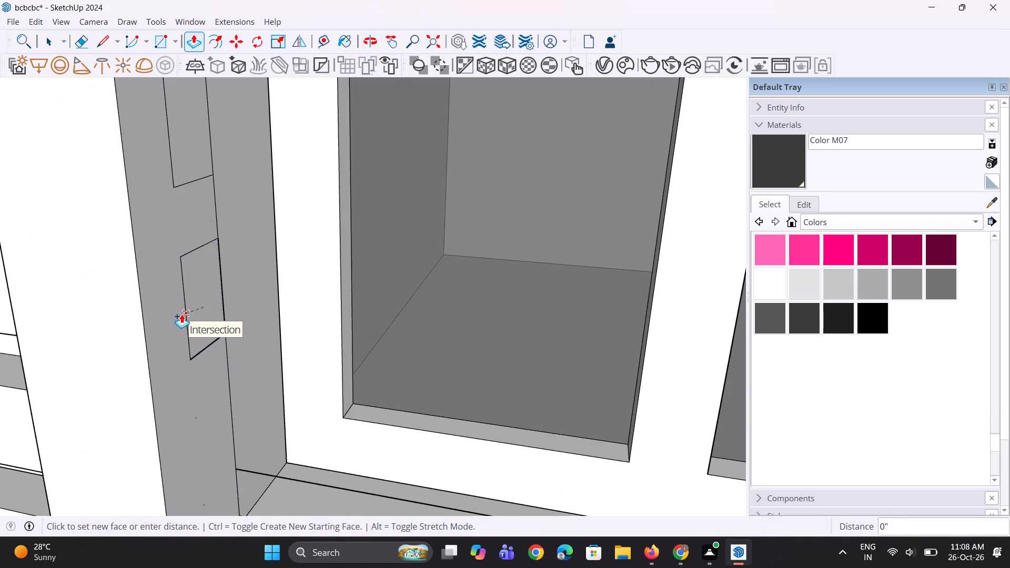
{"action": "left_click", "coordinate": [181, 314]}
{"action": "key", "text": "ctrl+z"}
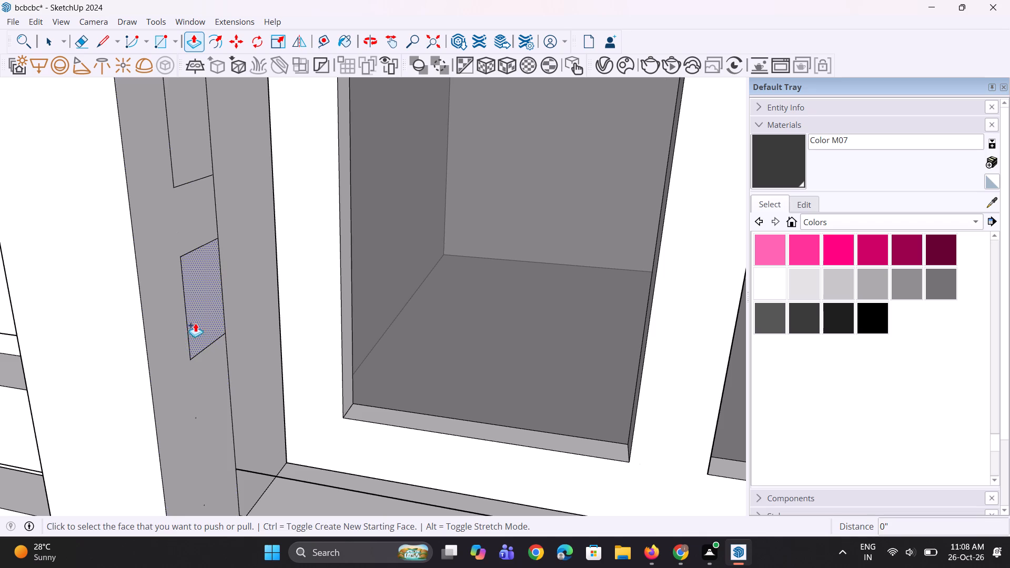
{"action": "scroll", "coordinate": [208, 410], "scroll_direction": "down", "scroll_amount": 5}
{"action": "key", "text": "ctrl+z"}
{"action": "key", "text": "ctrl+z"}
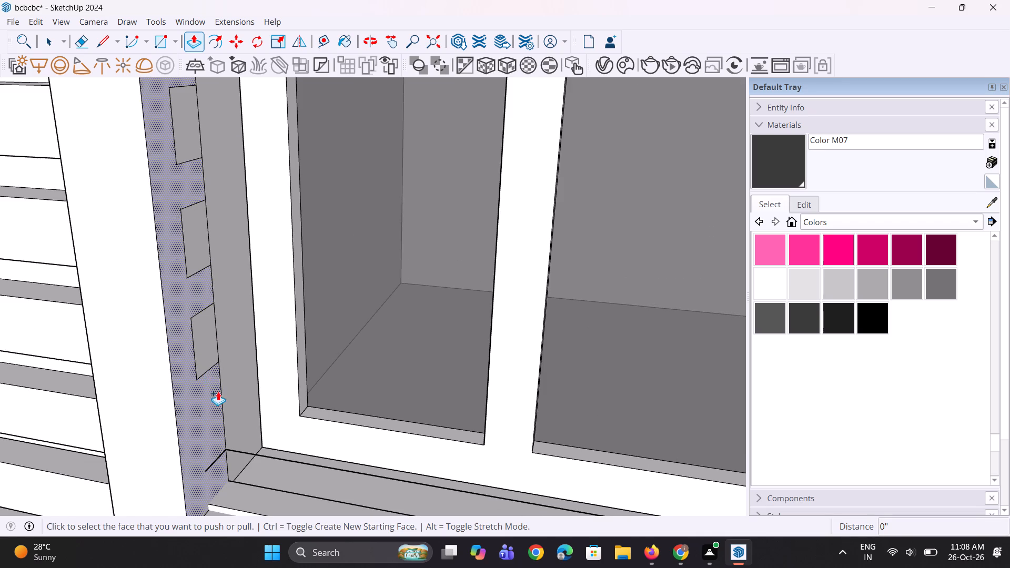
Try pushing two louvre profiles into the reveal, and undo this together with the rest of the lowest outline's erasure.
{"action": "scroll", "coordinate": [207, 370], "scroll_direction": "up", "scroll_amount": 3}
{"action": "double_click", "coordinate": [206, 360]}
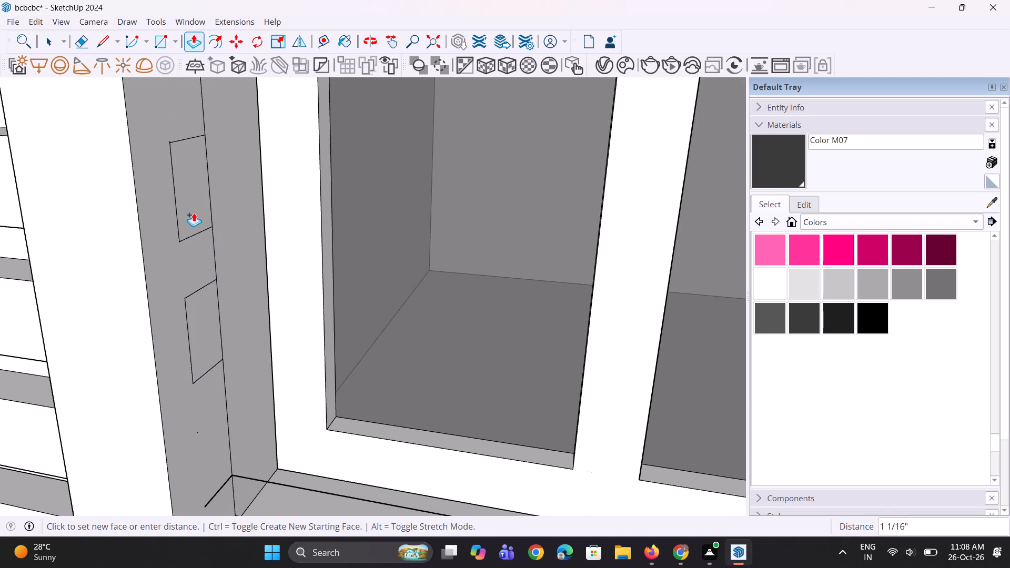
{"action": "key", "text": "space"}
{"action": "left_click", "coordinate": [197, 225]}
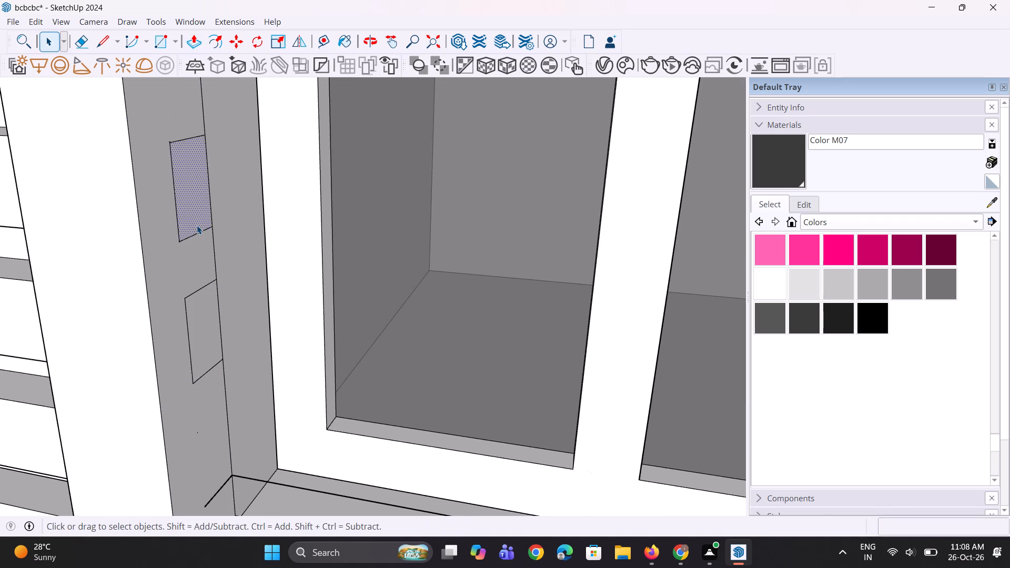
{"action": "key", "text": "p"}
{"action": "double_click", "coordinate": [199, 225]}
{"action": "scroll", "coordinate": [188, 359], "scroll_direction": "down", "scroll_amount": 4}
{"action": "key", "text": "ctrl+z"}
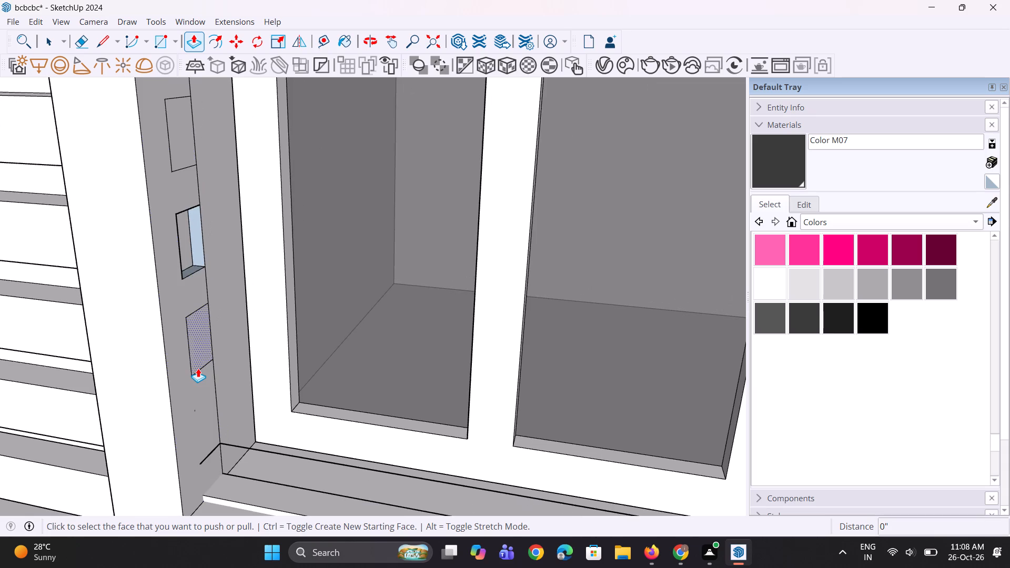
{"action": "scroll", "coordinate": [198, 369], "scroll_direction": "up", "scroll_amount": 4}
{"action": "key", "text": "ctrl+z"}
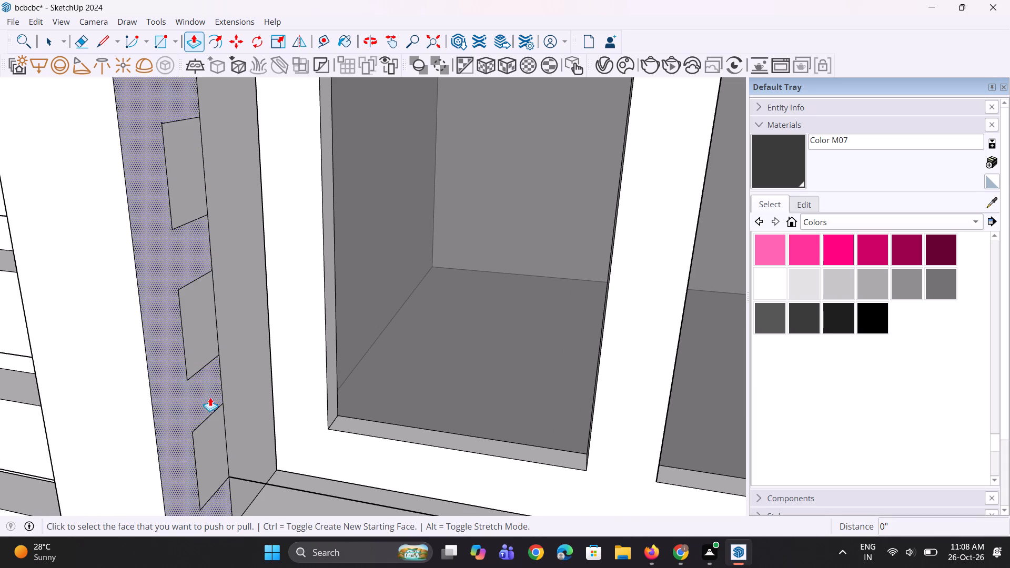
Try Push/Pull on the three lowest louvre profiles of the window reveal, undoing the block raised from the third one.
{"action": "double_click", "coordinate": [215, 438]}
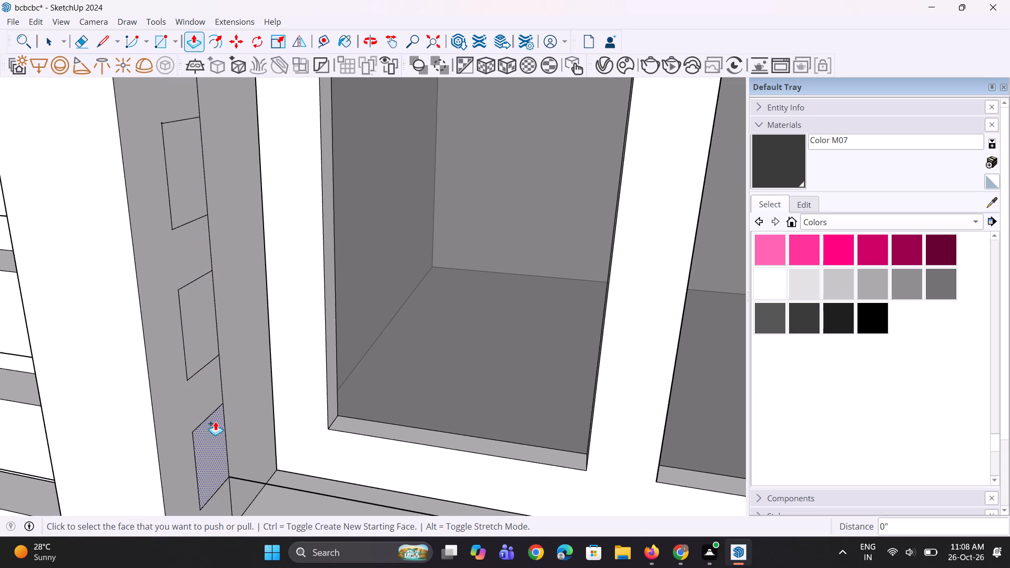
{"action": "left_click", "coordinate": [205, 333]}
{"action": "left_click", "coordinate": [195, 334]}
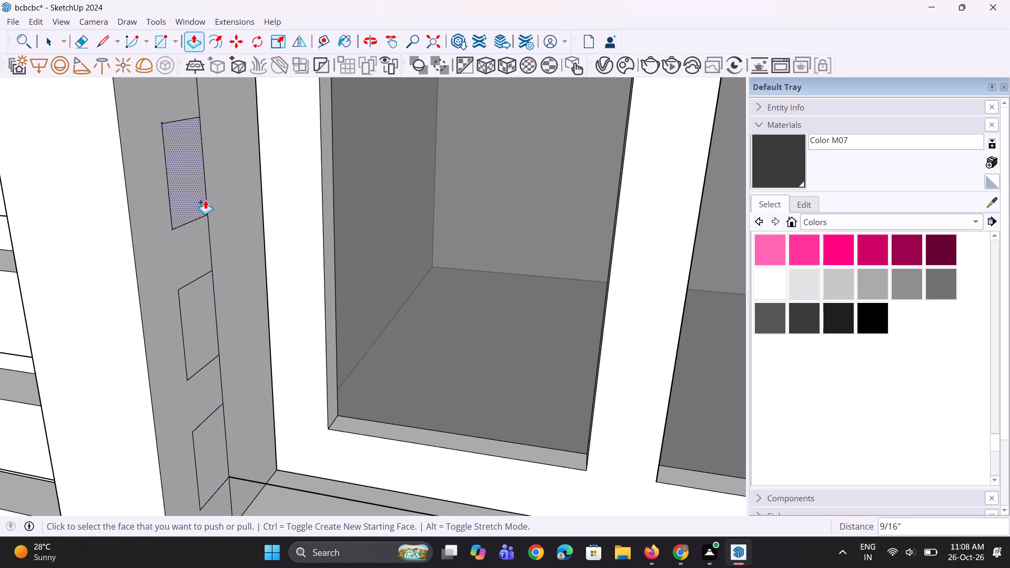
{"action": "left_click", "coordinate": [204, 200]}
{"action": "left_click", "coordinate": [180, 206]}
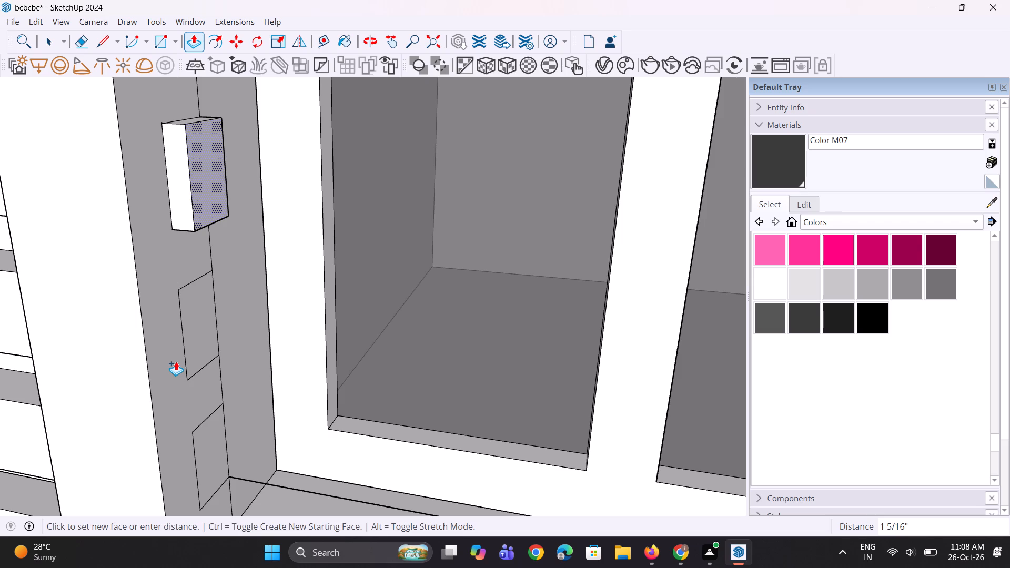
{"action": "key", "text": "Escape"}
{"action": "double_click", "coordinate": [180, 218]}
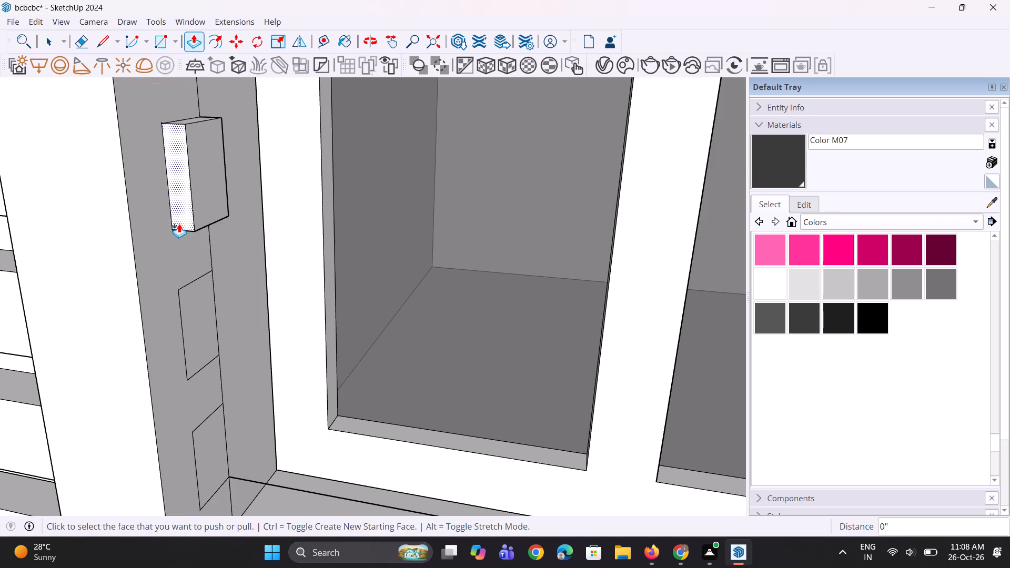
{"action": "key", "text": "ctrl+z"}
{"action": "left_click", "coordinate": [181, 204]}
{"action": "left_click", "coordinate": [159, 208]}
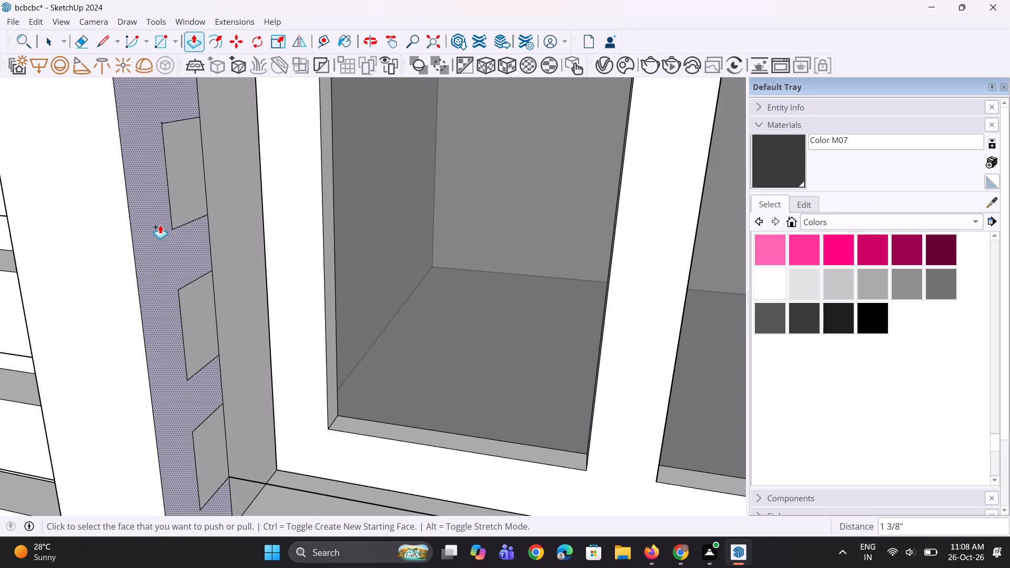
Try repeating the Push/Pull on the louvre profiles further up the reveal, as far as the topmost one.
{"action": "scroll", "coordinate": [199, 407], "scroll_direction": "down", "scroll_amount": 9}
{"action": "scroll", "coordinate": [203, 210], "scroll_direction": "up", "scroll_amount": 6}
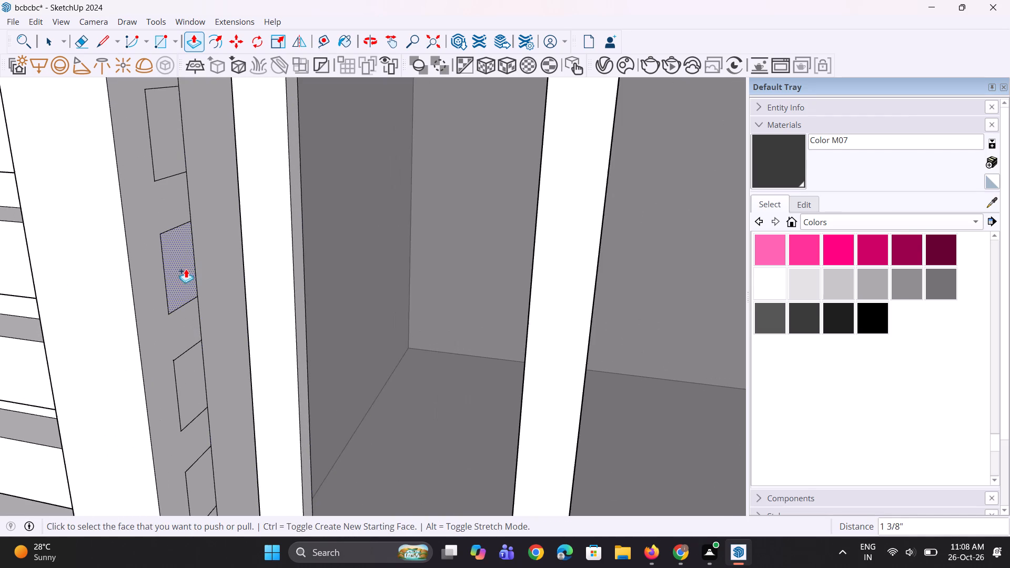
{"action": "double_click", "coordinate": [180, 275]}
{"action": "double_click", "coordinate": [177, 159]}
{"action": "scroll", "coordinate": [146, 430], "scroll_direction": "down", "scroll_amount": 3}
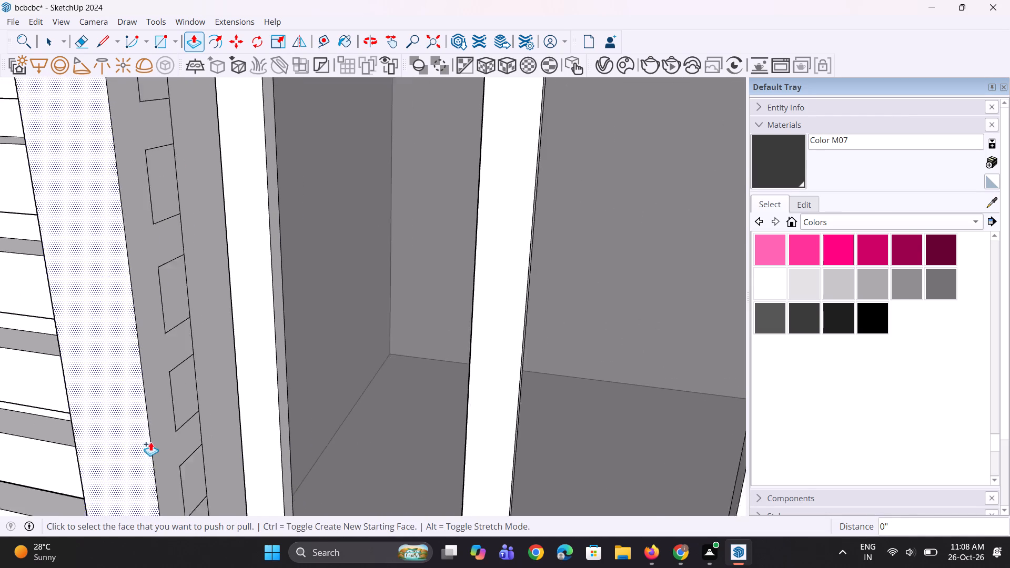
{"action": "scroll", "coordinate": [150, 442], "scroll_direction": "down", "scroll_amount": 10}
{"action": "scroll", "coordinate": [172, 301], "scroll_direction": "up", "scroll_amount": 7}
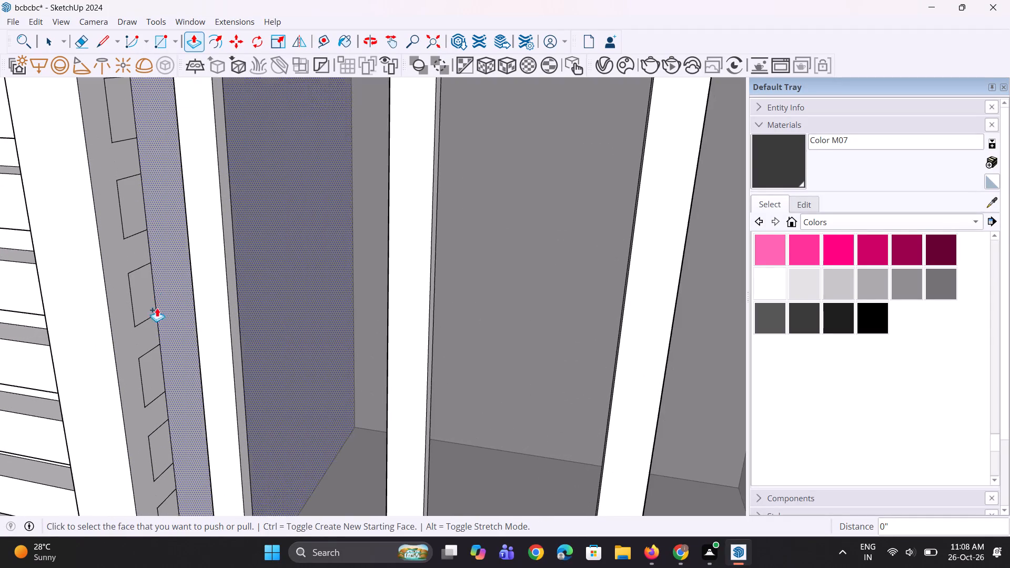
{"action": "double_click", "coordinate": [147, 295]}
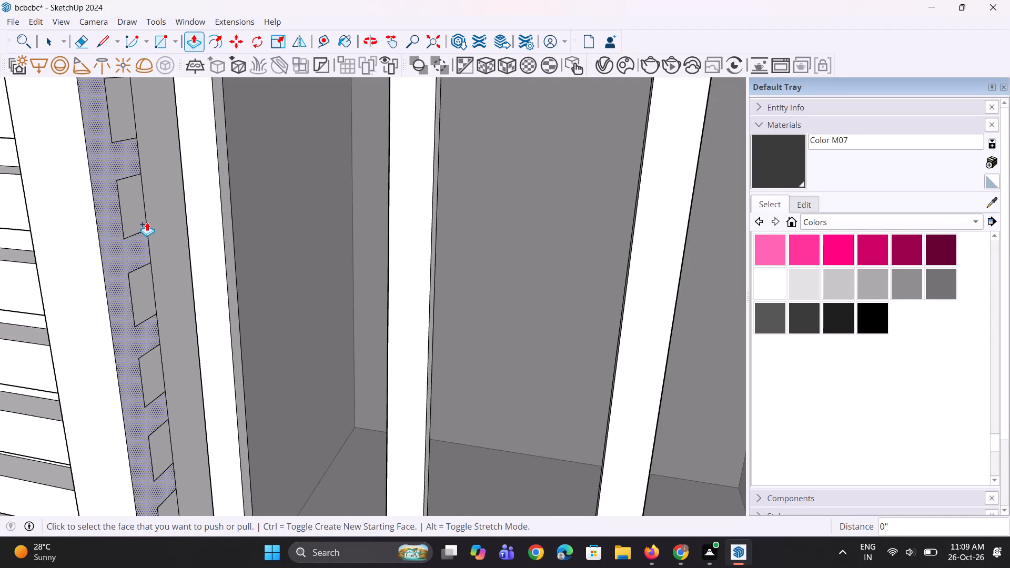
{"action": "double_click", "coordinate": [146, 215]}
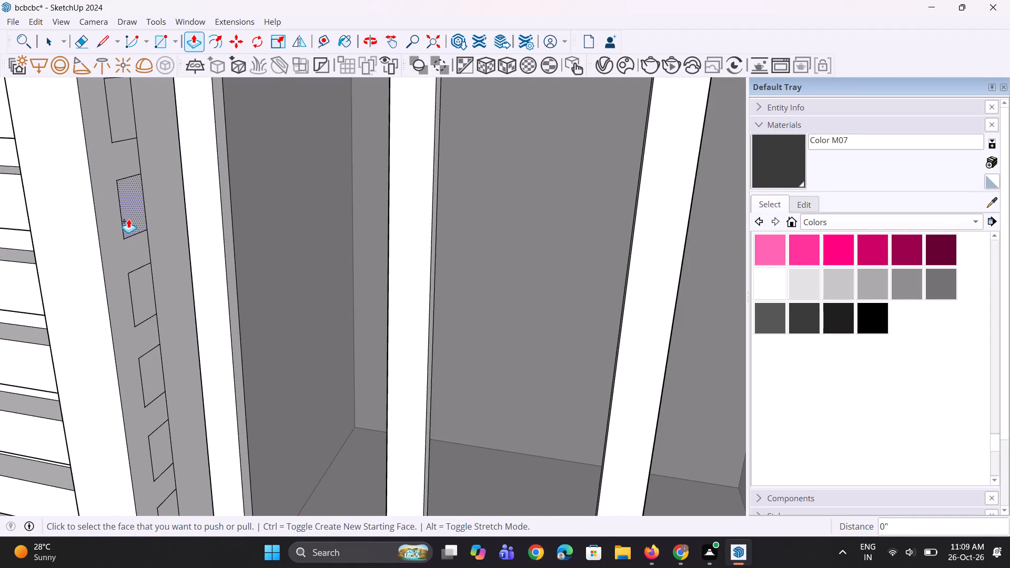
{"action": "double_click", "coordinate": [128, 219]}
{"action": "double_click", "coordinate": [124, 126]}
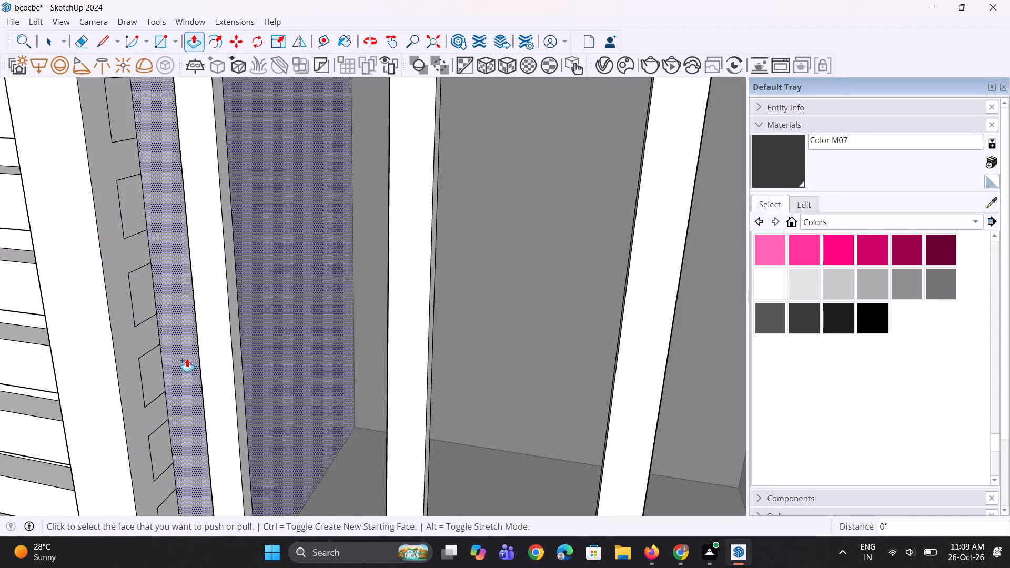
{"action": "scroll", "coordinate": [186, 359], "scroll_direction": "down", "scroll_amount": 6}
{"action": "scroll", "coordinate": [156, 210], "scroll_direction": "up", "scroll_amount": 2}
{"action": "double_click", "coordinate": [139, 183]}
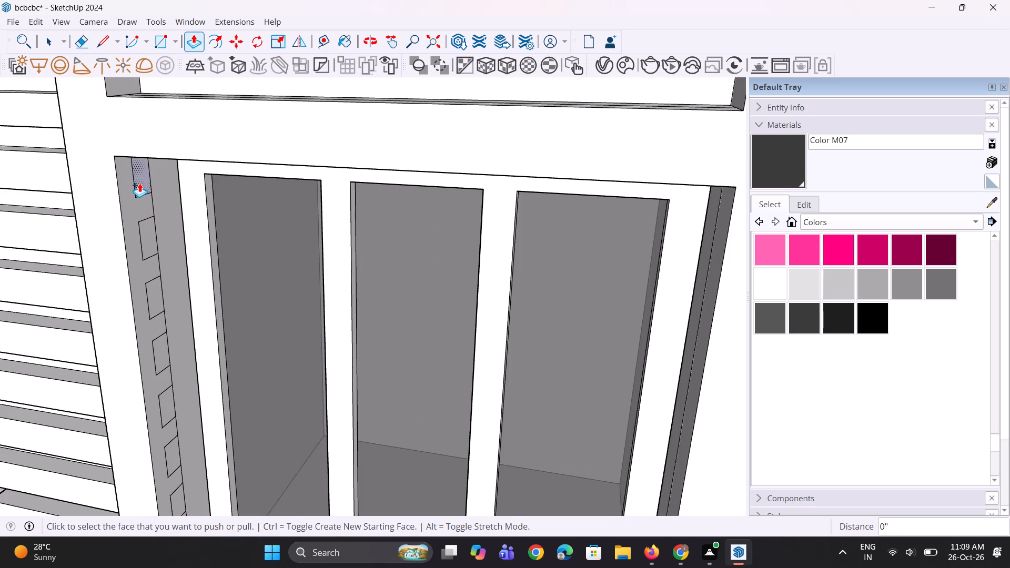
Erase the outlines of the upper five louvre profiles on the window reveal.
{"action": "scroll", "coordinate": [137, 186], "scroll_direction": "up", "scroll_amount": 5}
{"action": "key", "text": "e"}
{"action": "left_click_drag", "start_coordinate": [135, 187], "coordinate": [139, 201]}
{"action": "left_click_drag", "start_coordinate": [142, 220], "coordinate": [156, 303]}
{"action": "left_click", "coordinate": [148, 288]}
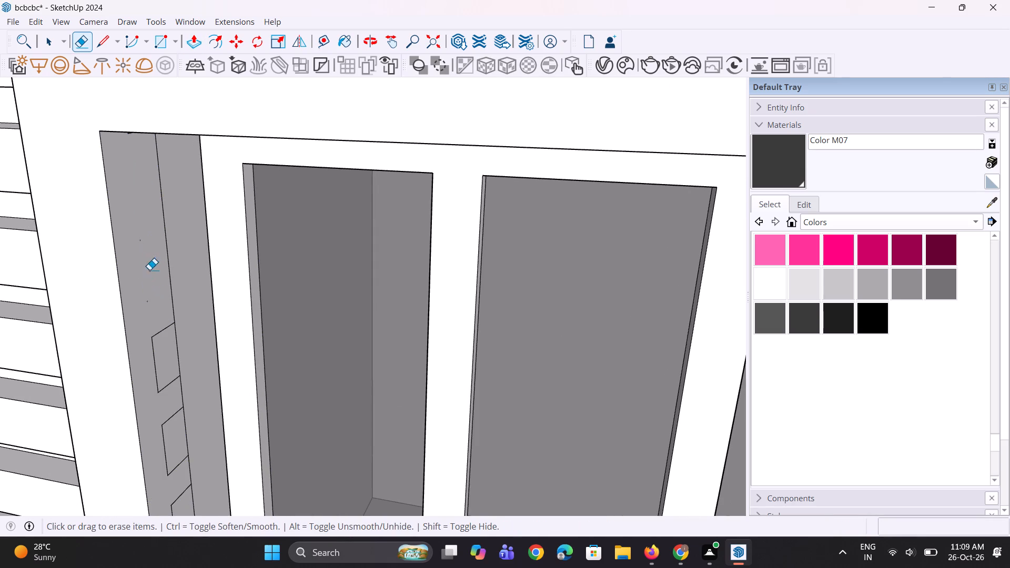
{"action": "scroll", "coordinate": [150, 217], "scroll_direction": "down", "scroll_amount": 5}
{"action": "scroll", "coordinate": [170, 369], "scroll_direction": "up", "scroll_amount": 4}
{"action": "left_click_drag", "start_coordinate": [146, 240], "coordinate": [156, 312]}
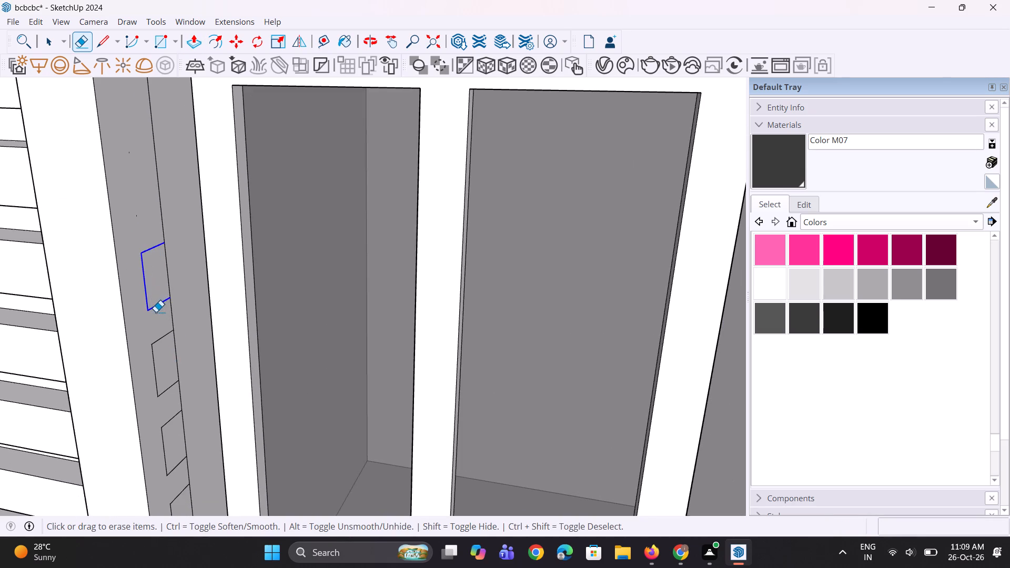
{"action": "left_click_drag", "start_coordinate": [156, 312], "coordinate": [156, 312]}
{"action": "left_click_drag", "start_coordinate": [156, 321], "coordinate": [166, 401]}
{"action": "left_click_drag", "start_coordinate": [166, 404], "coordinate": [173, 471]}
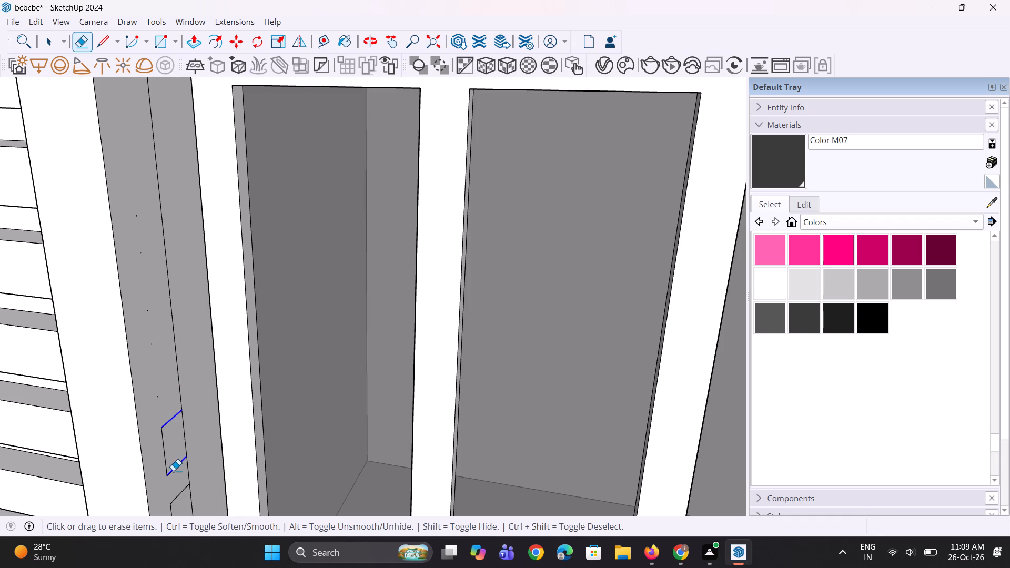
{"action": "left_click_drag", "start_coordinate": [173, 471], "coordinate": [165, 454]}
Erase the outlines of the remaining four louvre profiles on the lower part of the reveal.
{"action": "scroll", "coordinate": [116, 278], "scroll_direction": "down", "scroll_amount": 9}
{"action": "scroll", "coordinate": [128, 417], "scroll_direction": "up", "scroll_amount": 10}
{"action": "left_click_drag", "start_coordinate": [149, 313], "coordinate": [166, 315]}
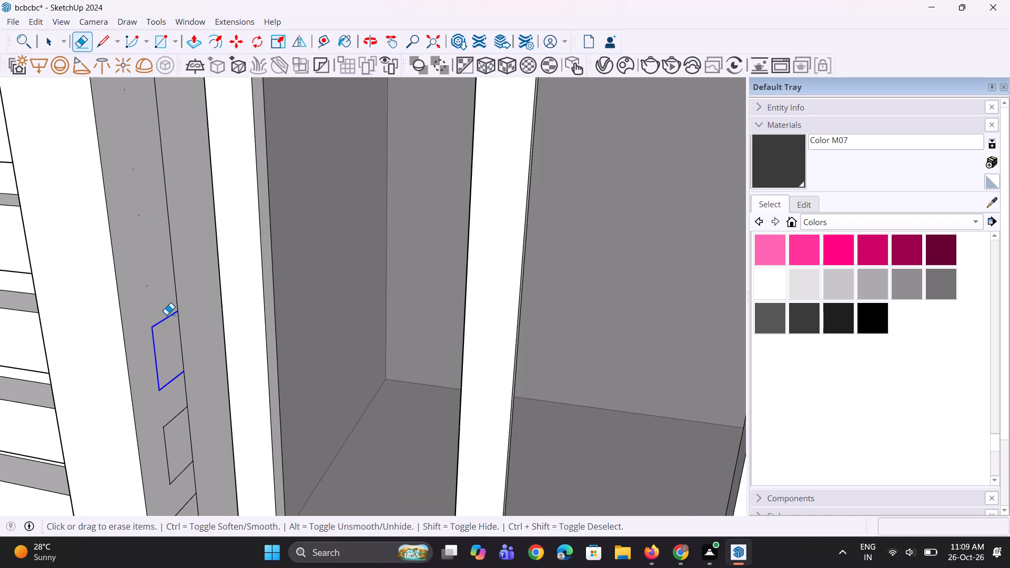
{"action": "left_click_drag", "start_coordinate": [166, 315], "coordinate": [164, 312]}
{"action": "left_click_drag", "start_coordinate": [174, 423], "coordinate": [165, 450]}
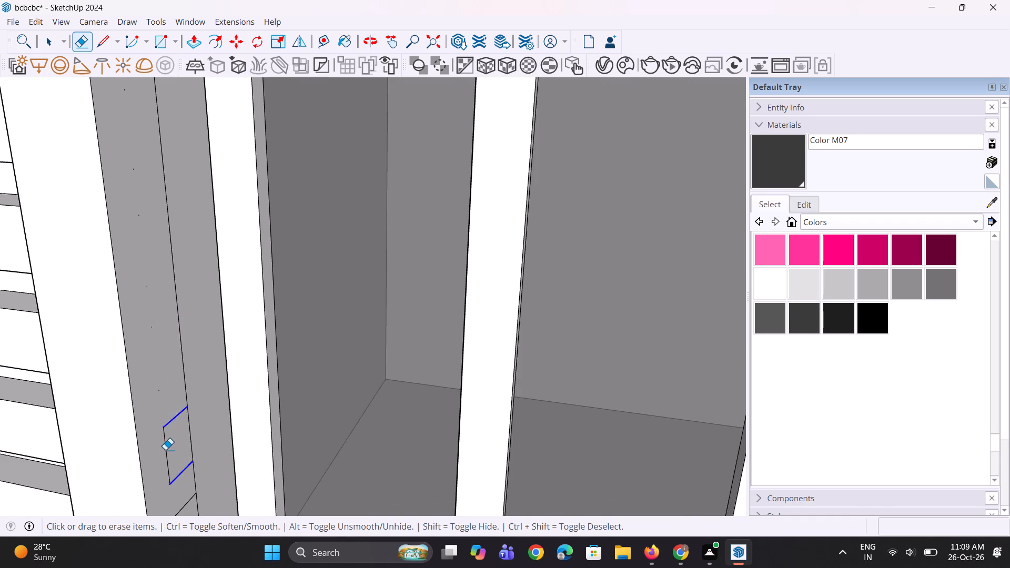
{"action": "left_click_drag", "start_coordinate": [165, 450], "coordinate": [170, 462]}
{"action": "scroll", "coordinate": [139, 243], "scroll_direction": "down", "scroll_amount": 10}
{"action": "scroll", "coordinate": [159, 388], "scroll_direction": "up", "scroll_amount": 7}
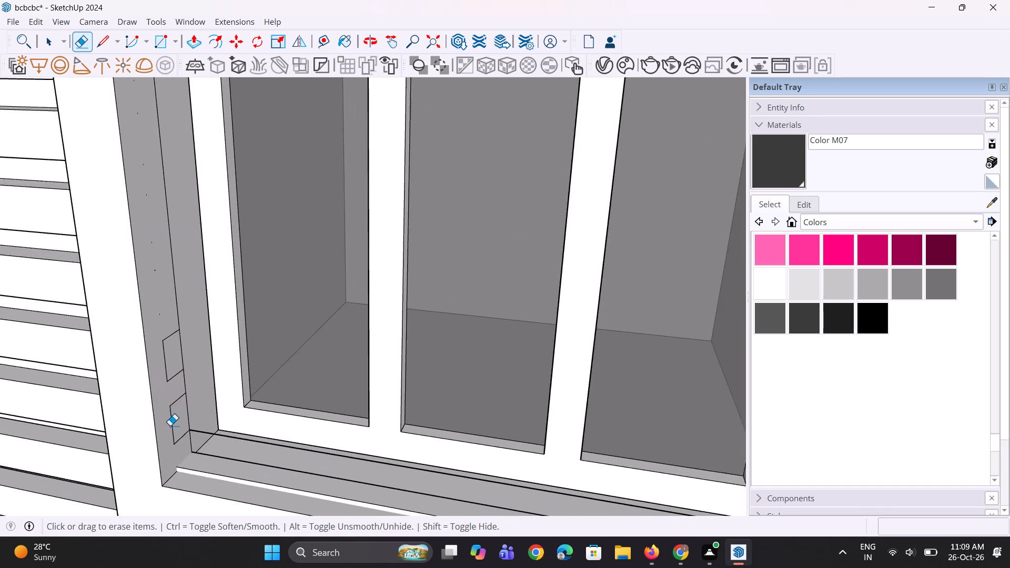
{"action": "scroll", "coordinate": [170, 425], "scroll_direction": "up", "scroll_amount": 7}
{"action": "left_click_drag", "start_coordinate": [153, 194], "coordinate": [171, 291]}
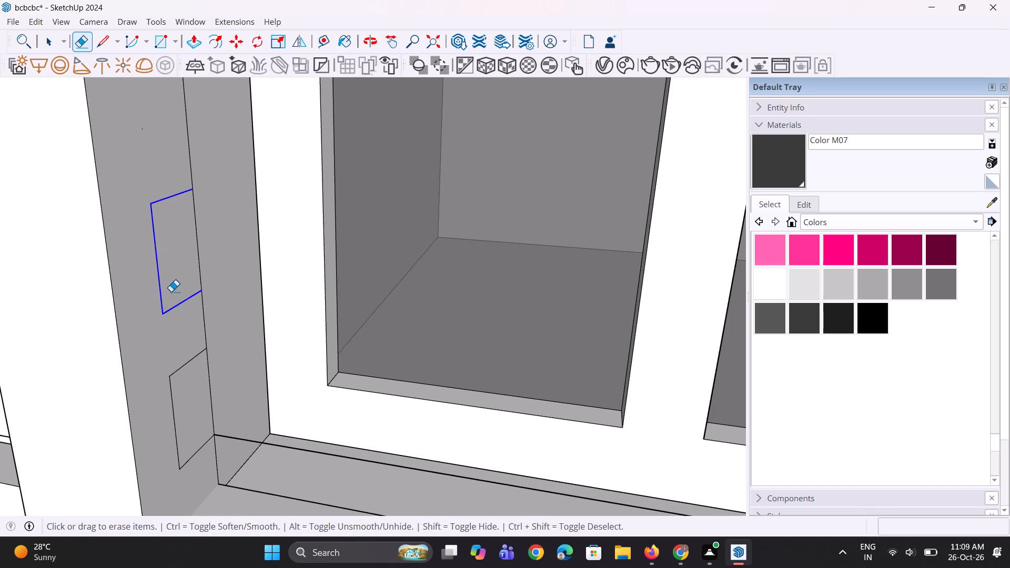
{"action": "left_click_drag", "start_coordinate": [171, 291], "coordinate": [173, 299]}
{"action": "left_click_drag", "start_coordinate": [168, 348], "coordinate": [169, 403]}
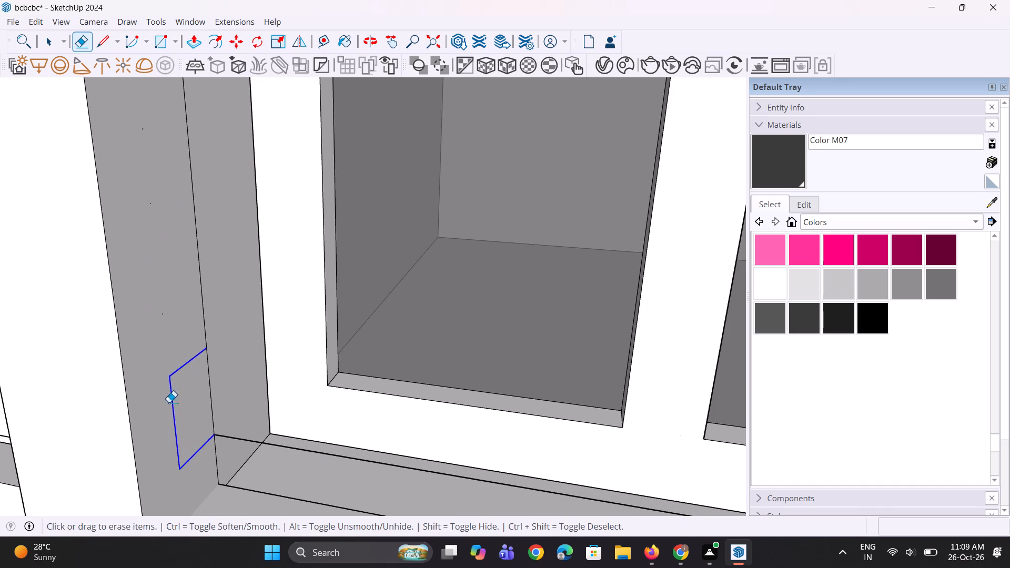
Erase the leftover edge crossing the foot of the reveal just above the sill, in front of the window frame.
{"action": "scroll", "coordinate": [151, 286], "scroll_direction": "down", "scroll_amount": 4}
{"action": "scroll", "coordinate": [235, 387], "scroll_direction": "up", "scroll_amount": 2}
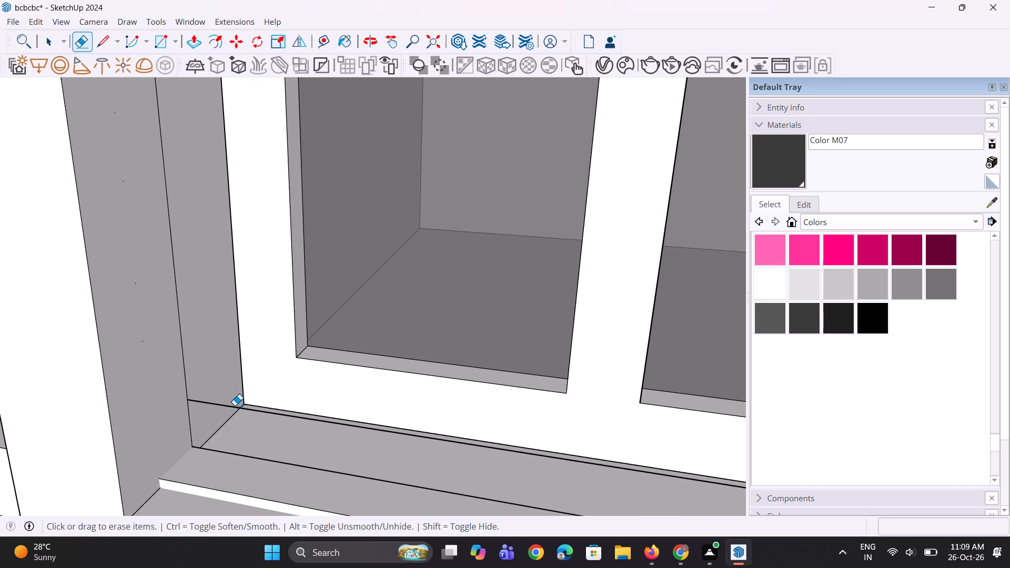
{"action": "left_click", "coordinate": [234, 406]}
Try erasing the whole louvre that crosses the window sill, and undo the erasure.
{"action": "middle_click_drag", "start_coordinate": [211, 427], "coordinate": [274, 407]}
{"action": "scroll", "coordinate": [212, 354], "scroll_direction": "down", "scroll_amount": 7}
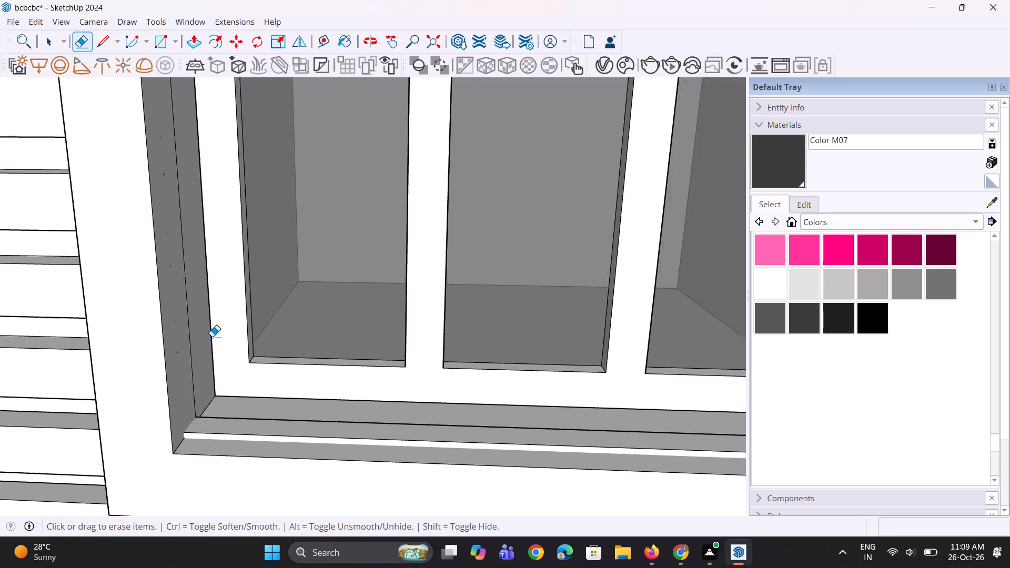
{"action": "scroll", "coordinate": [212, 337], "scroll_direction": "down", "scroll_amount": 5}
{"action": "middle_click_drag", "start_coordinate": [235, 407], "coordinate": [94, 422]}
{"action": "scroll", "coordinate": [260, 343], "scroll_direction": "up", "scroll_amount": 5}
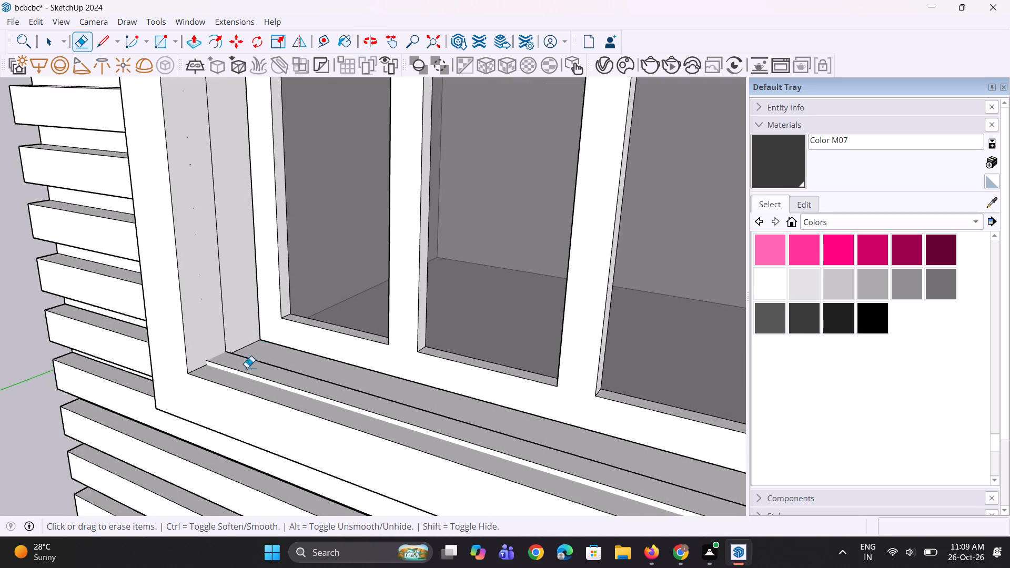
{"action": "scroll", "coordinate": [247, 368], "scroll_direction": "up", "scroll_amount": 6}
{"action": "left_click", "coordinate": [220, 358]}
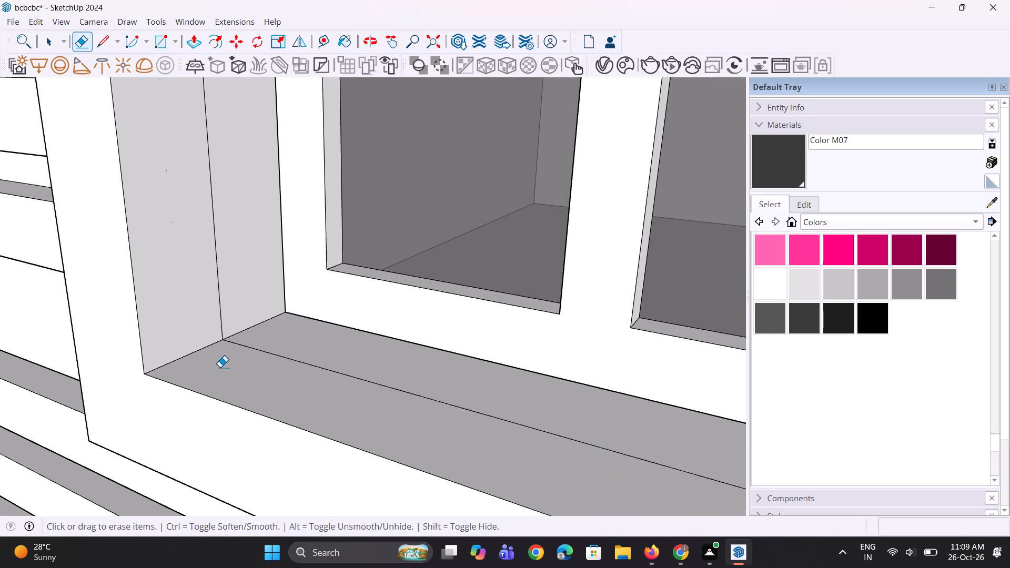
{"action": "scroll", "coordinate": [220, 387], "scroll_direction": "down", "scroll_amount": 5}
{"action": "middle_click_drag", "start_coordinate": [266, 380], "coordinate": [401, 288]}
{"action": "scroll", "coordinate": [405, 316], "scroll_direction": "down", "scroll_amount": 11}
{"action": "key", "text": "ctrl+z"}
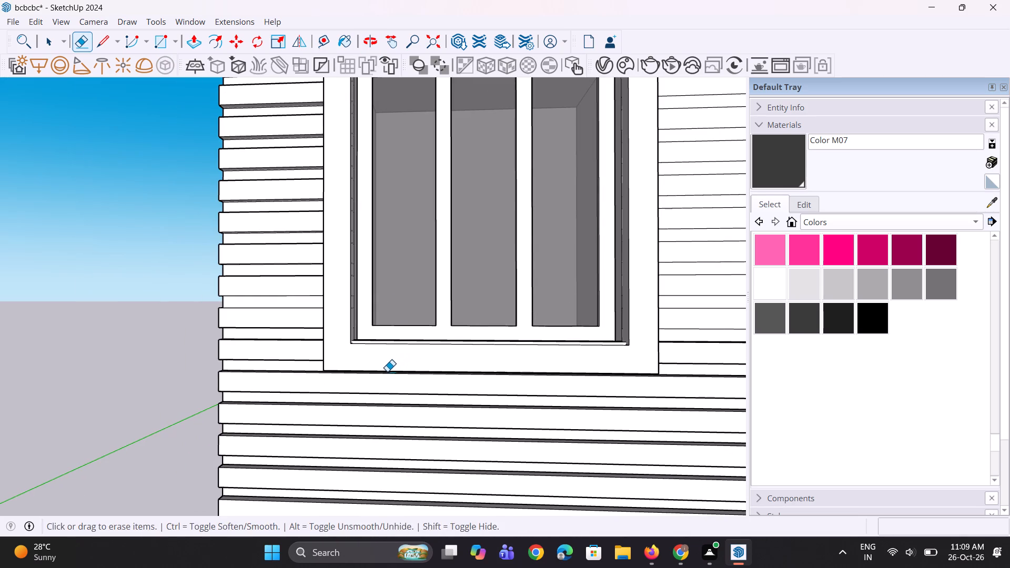
Explode the louvre group that runs across the window sill and clear the selection.
{"action": "middle_click_drag", "start_coordinate": [467, 351], "coordinate": [329, 396]}
{"action": "key", "text": "space"}
{"action": "key", "text": "space"}
{"action": "left_click", "coordinate": [298, 341]}
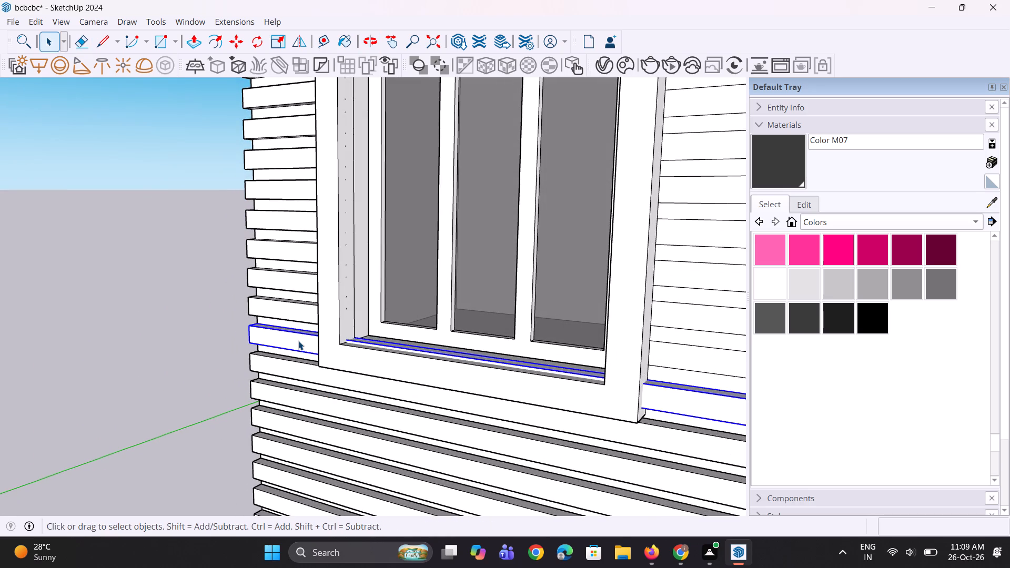
{"action": "right_click", "coordinate": [298, 341]}
{"action": "left_click", "coordinate": [376, 151]}
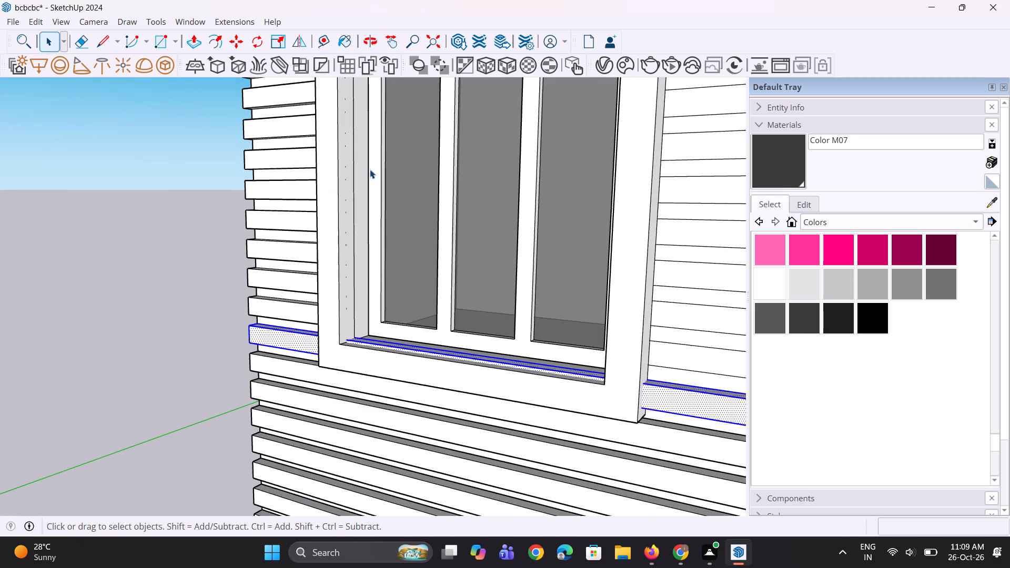
{"action": "middle_click_drag", "start_coordinate": [354, 305], "coordinate": [390, 330]}
{"action": "scroll", "coordinate": [307, 376], "scroll_direction": "up", "scroll_amount": 3}
{"action": "key", "text": "space"}
{"action": "key", "text": "space"}
{"action": "scroll", "coordinate": [363, 340], "scroll_direction": "up", "scroll_amount": 2}
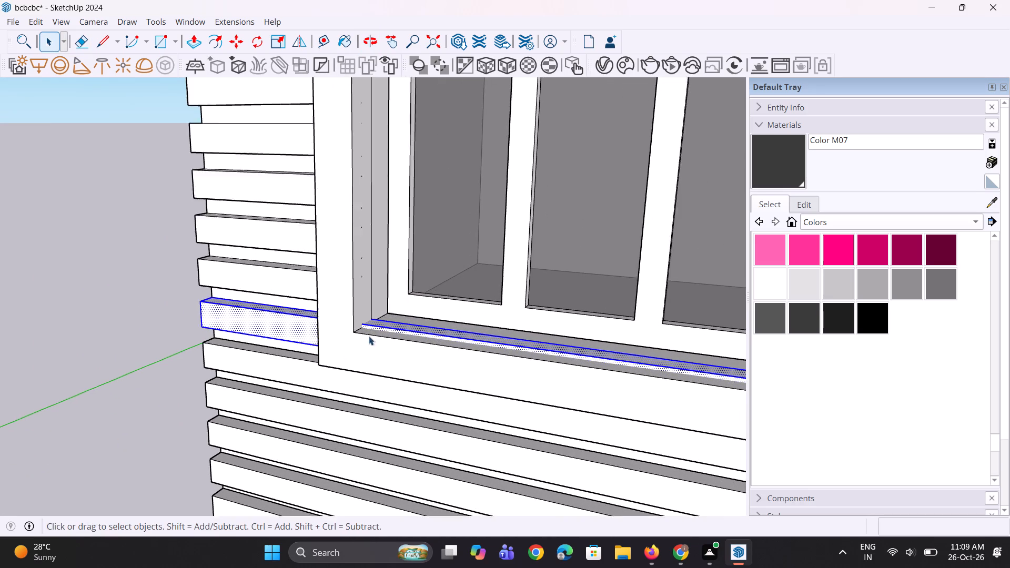
{"action": "left_click", "coordinate": [131, 388]}
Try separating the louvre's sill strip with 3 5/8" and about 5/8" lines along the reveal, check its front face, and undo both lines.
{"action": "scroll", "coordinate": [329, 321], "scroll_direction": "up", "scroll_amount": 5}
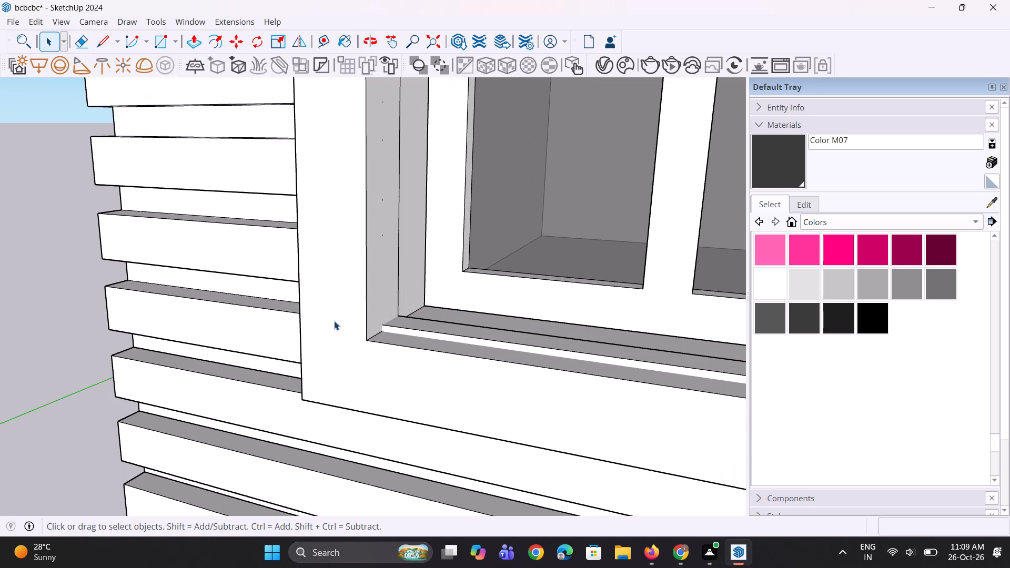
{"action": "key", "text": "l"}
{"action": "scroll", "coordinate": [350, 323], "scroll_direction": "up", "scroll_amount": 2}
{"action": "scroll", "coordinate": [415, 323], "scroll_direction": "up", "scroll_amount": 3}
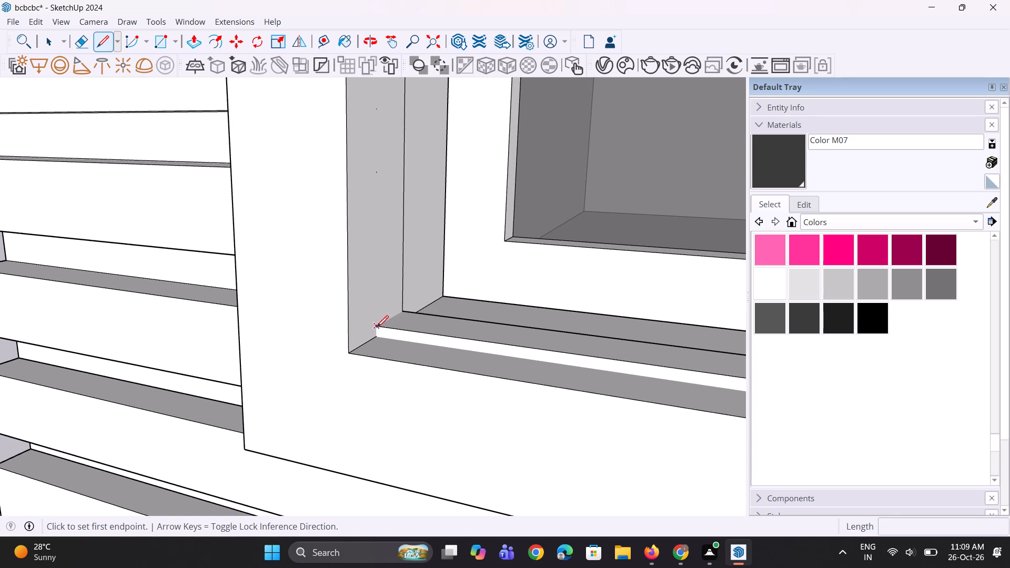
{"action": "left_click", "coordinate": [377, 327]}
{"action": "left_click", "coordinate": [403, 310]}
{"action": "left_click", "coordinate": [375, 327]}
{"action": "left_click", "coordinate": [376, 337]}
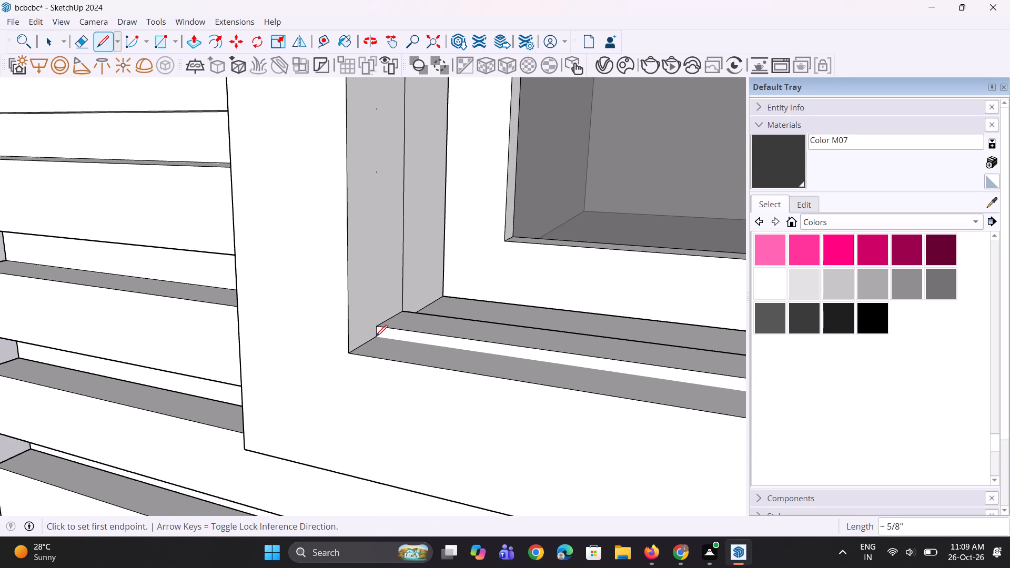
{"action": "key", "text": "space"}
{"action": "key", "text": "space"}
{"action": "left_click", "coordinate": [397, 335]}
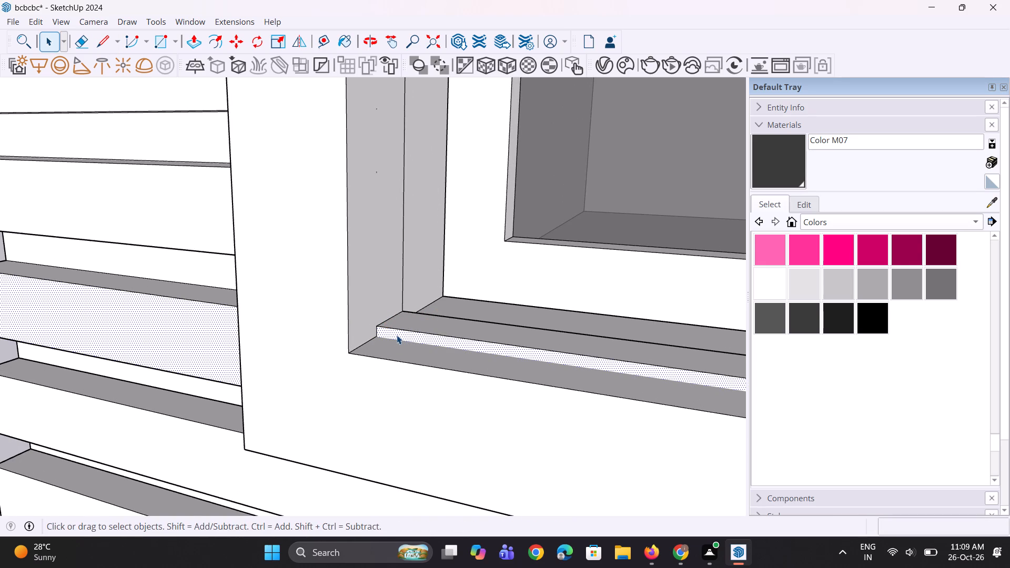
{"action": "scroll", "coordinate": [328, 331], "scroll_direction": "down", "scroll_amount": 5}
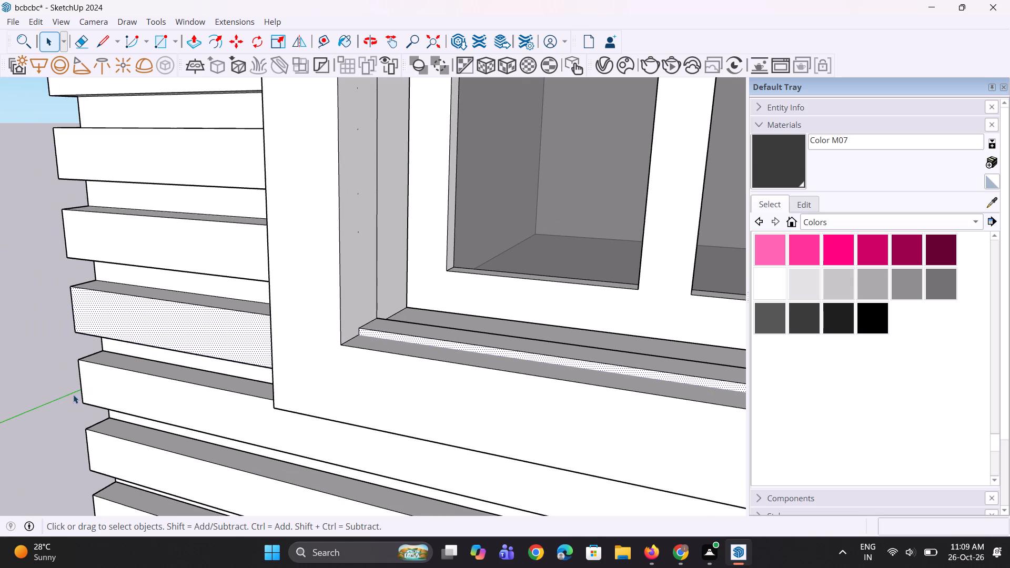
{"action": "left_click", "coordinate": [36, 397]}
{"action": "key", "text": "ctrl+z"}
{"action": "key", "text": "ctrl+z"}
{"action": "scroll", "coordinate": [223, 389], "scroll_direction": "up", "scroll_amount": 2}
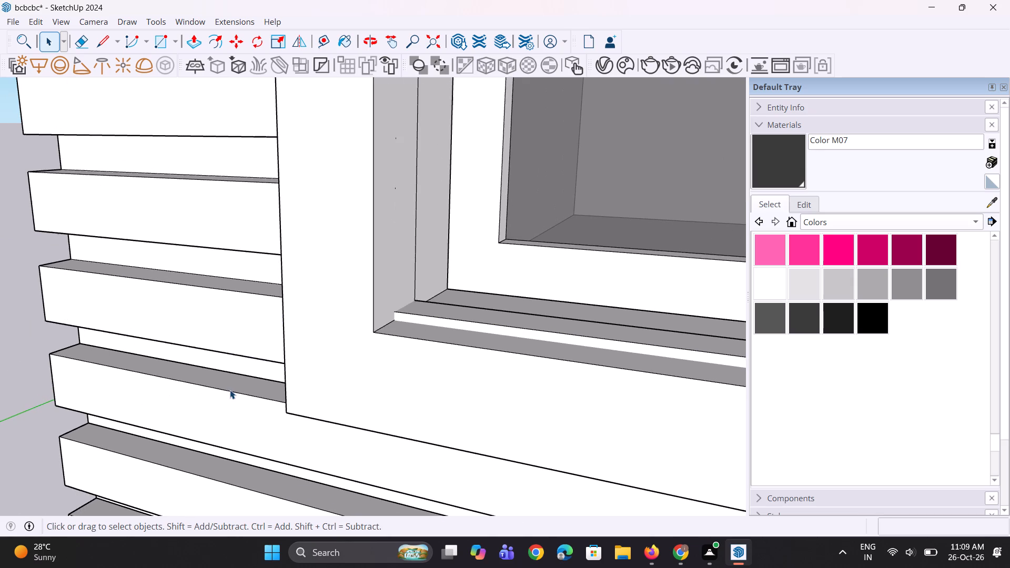
Outline the louvre strip's end on the window reveal with a 5/8" vertical line and a line from its top back to the frame.
{"action": "key", "text": "l"}
{"action": "scroll", "coordinate": [271, 390], "scroll_direction": "up", "scroll_amount": 2}
{"action": "scroll", "coordinate": [409, 308], "scroll_direction": "up", "scroll_amount": 8}
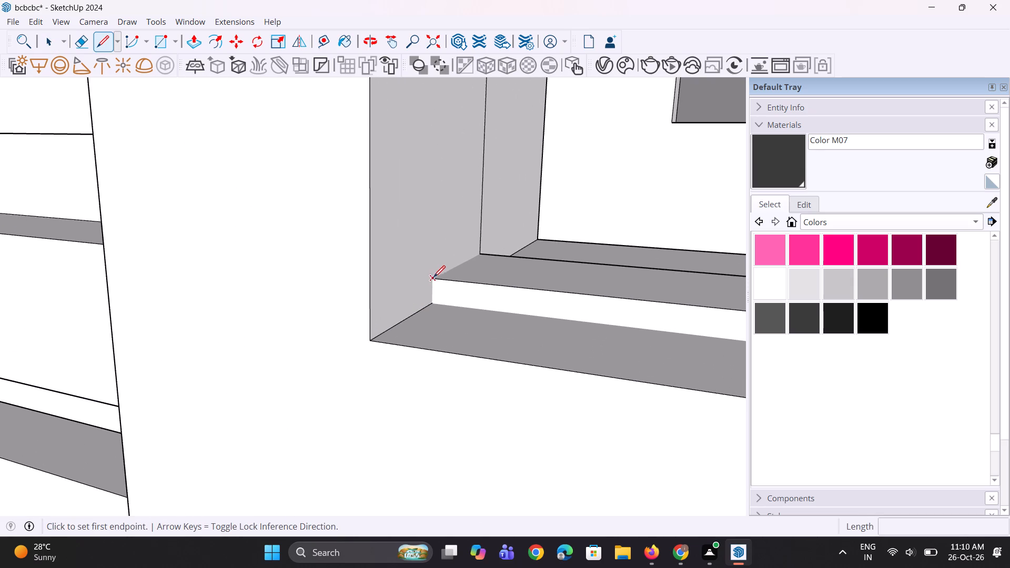
{"action": "scroll", "coordinate": [433, 302], "scroll_direction": "up", "scroll_amount": 2}
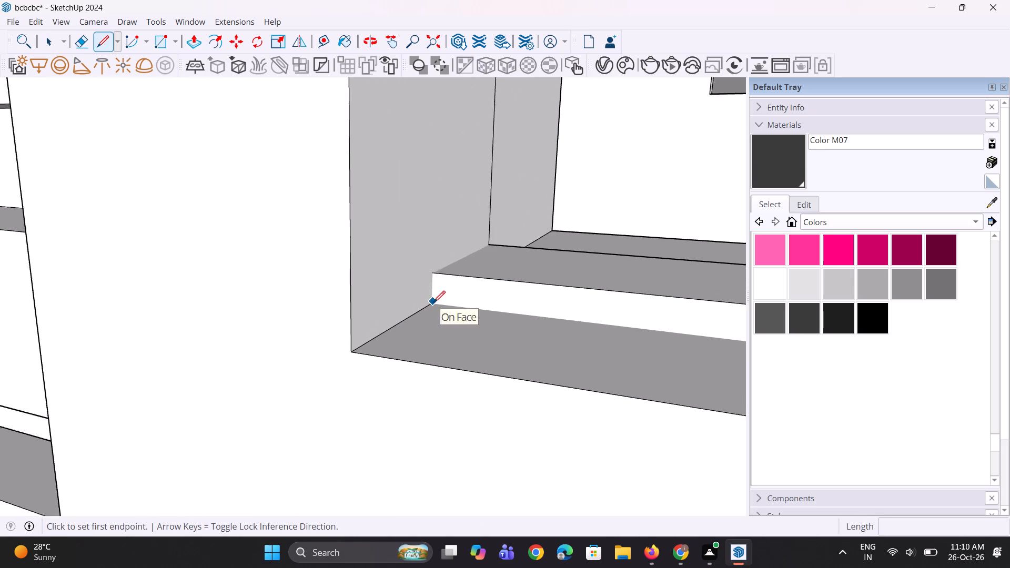
{"action": "scroll", "coordinate": [433, 302], "scroll_direction": "up", "scroll_amount": 3}
{"action": "left_click", "coordinate": [430, 303]}
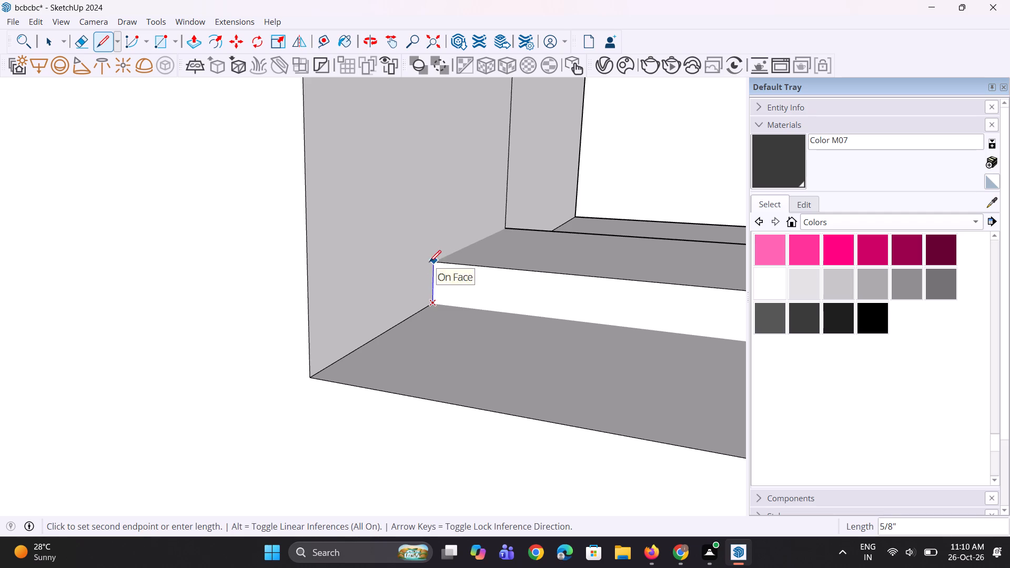
{"action": "left_click", "coordinate": [434, 262]}
{"action": "scroll", "coordinate": [445, 261], "scroll_direction": "up", "scroll_amount": 1}
{"action": "middle_click_drag", "start_coordinate": [444, 265], "coordinate": [408, 349]}
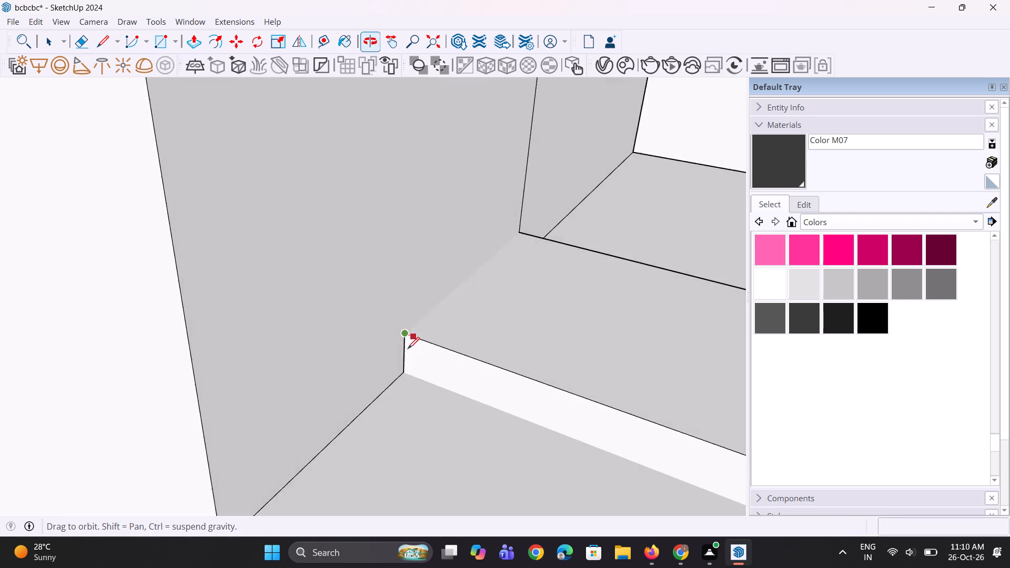
{"action": "scroll", "coordinate": [407, 334], "scroll_direction": "up", "scroll_amount": 1}
{"action": "left_click", "coordinate": [402, 336]}
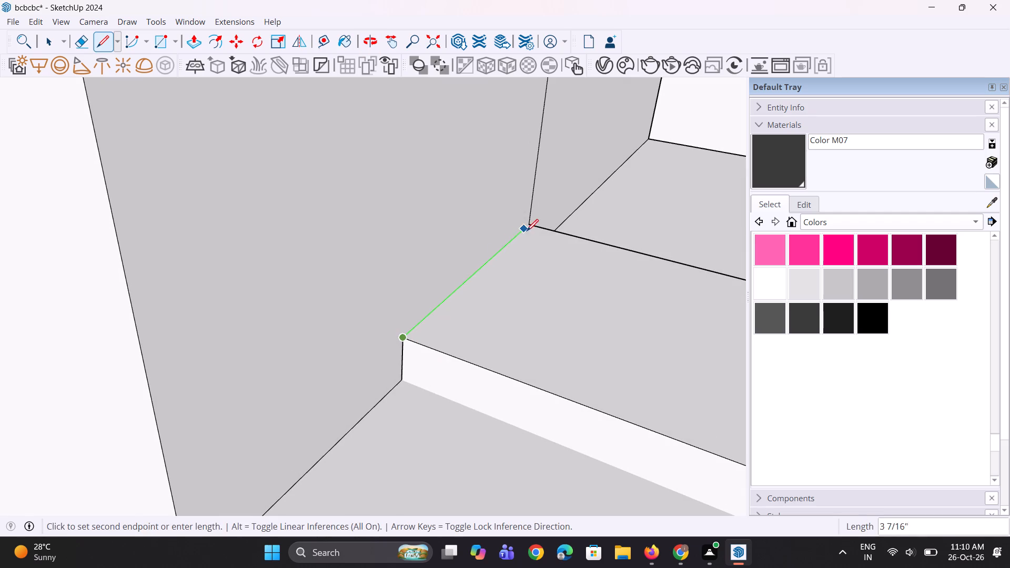
{"action": "left_click", "coordinate": [529, 225]}
{"action": "key", "text": "space"}
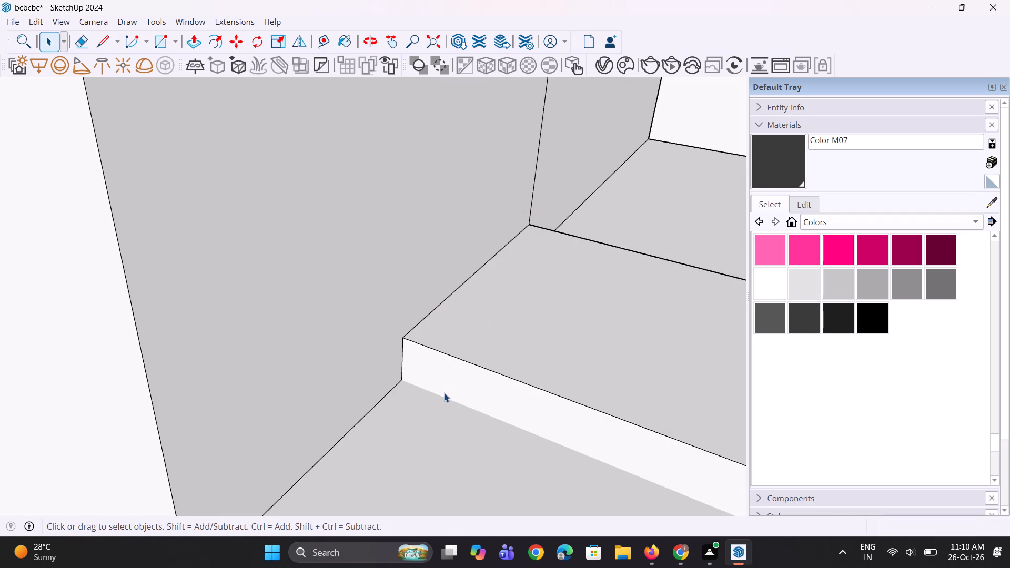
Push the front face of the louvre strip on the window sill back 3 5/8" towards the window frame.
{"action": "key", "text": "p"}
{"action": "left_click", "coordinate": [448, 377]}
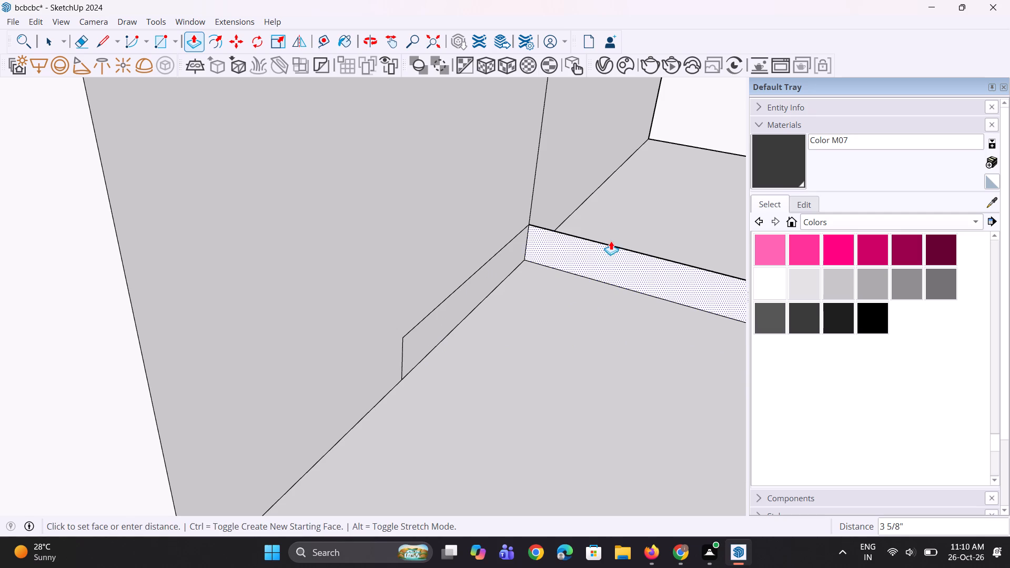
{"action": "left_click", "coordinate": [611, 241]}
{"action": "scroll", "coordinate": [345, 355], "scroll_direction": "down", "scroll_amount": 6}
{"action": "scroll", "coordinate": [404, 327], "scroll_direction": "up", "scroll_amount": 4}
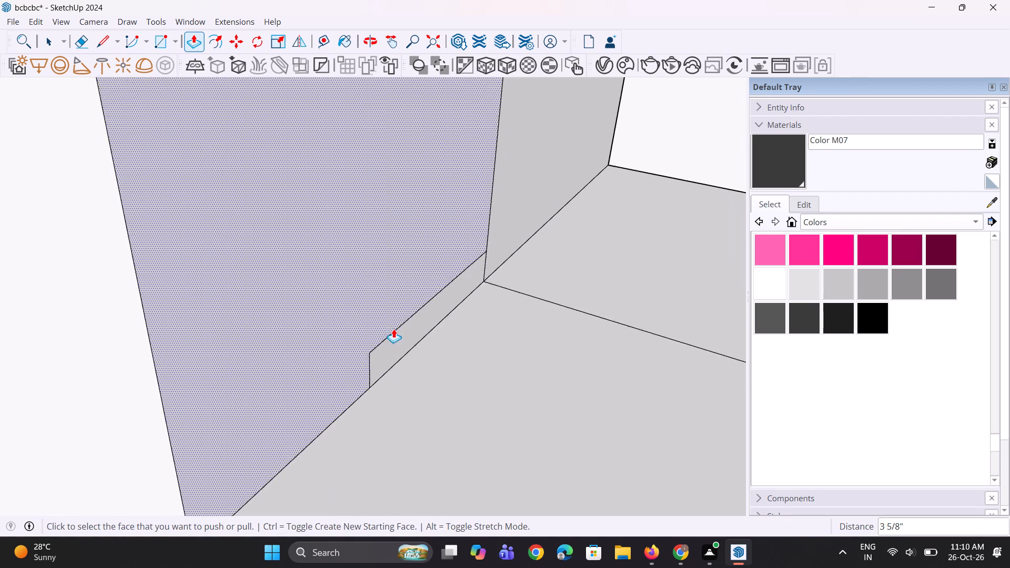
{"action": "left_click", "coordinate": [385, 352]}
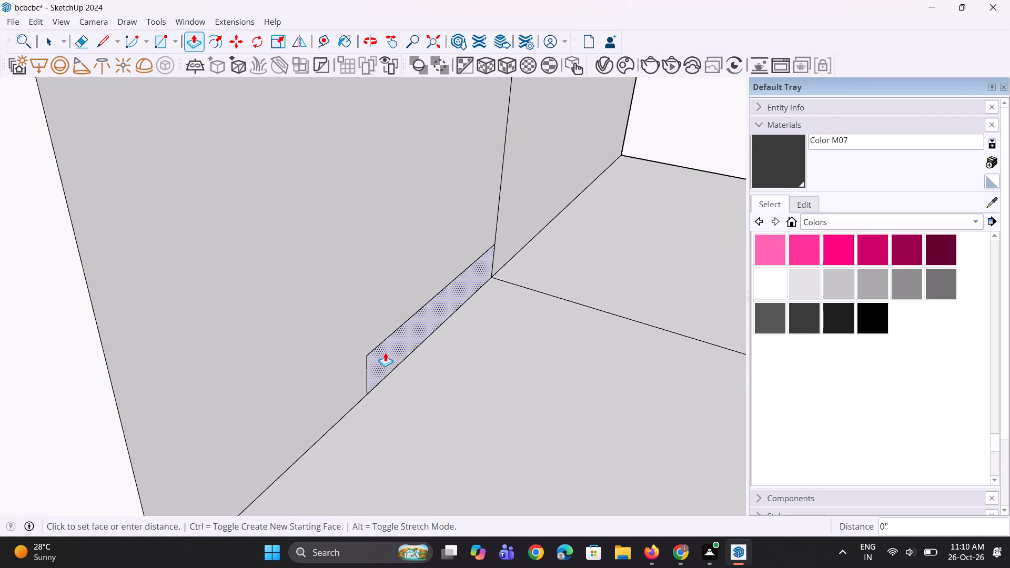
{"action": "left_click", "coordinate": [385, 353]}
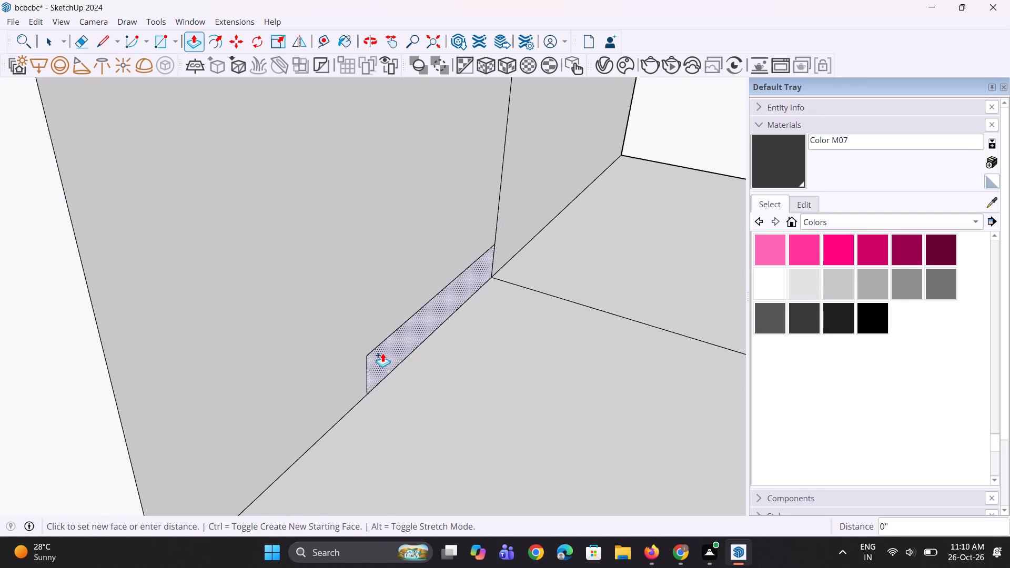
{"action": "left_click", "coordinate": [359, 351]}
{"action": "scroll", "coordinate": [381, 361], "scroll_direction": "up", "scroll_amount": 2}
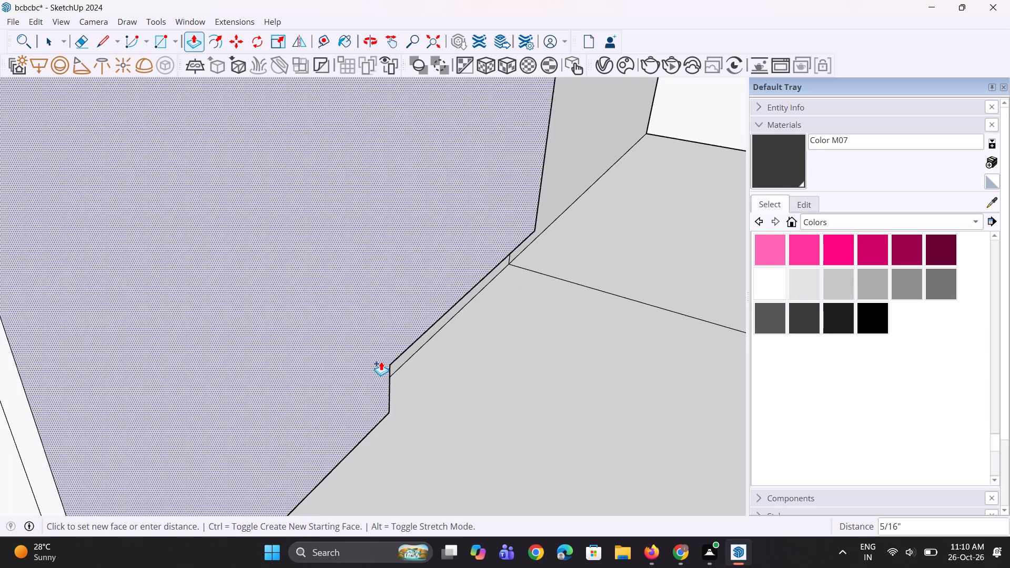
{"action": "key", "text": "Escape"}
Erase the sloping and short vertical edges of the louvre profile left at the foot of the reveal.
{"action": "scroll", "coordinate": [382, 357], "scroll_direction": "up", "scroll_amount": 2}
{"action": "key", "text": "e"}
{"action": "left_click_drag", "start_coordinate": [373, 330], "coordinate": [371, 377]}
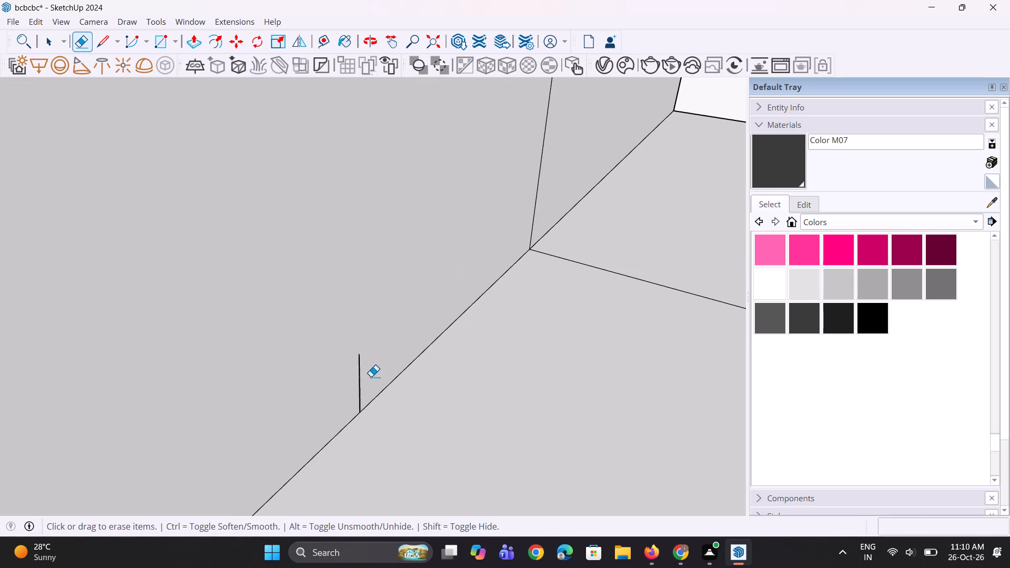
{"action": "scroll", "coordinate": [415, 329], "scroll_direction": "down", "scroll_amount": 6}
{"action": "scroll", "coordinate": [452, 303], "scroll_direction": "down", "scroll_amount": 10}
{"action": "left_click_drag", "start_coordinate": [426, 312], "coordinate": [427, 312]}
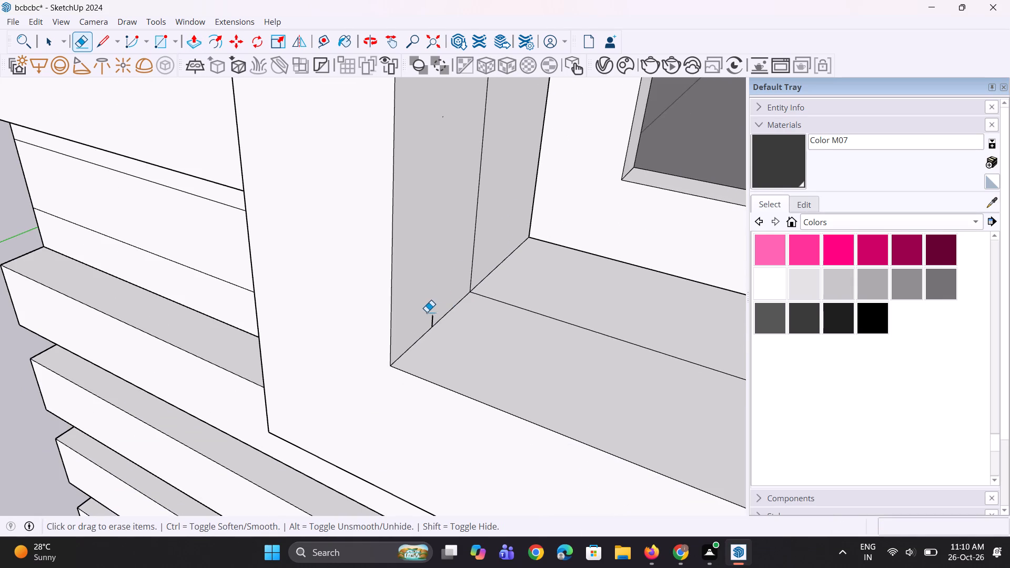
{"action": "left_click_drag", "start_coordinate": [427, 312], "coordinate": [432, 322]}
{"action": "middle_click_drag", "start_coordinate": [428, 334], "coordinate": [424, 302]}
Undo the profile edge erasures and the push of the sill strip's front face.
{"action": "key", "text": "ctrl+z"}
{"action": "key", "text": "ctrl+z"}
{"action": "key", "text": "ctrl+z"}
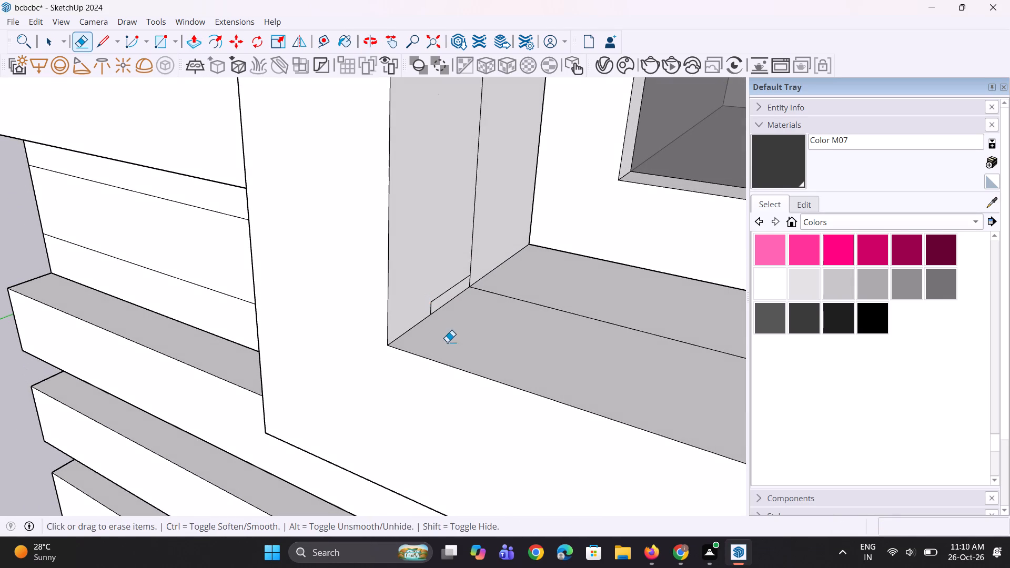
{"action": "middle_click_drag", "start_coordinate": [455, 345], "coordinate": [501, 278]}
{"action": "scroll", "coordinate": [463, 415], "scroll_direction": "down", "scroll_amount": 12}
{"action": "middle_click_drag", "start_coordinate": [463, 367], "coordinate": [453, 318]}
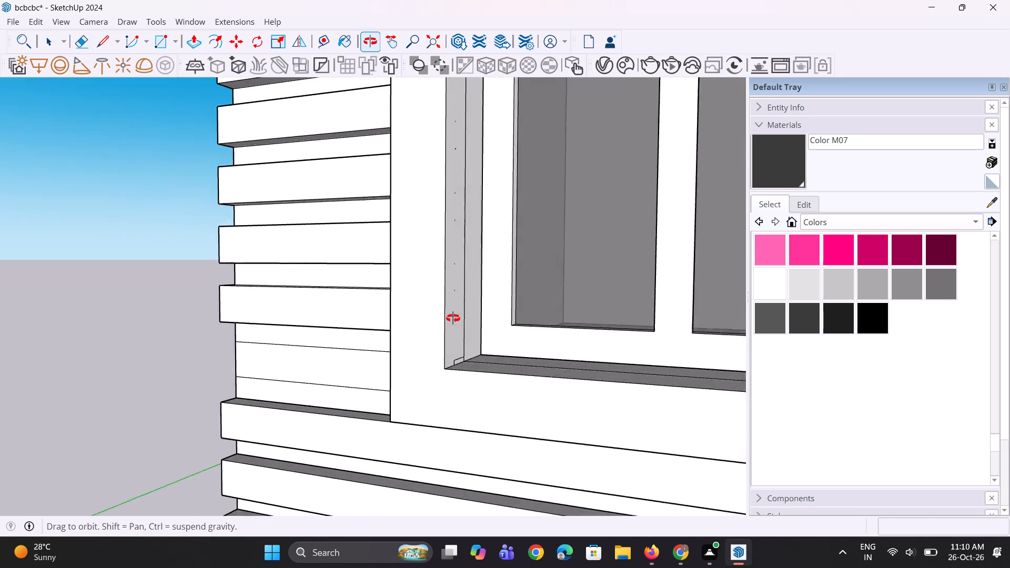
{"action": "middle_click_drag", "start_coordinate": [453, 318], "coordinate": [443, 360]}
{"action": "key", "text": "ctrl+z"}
Draw a 5' 10 13/16" line along the bottom of the sill strip's front face, from one reveal to the other.
{"action": "middle_click_drag", "start_coordinate": [491, 420], "coordinate": [494, 445]}
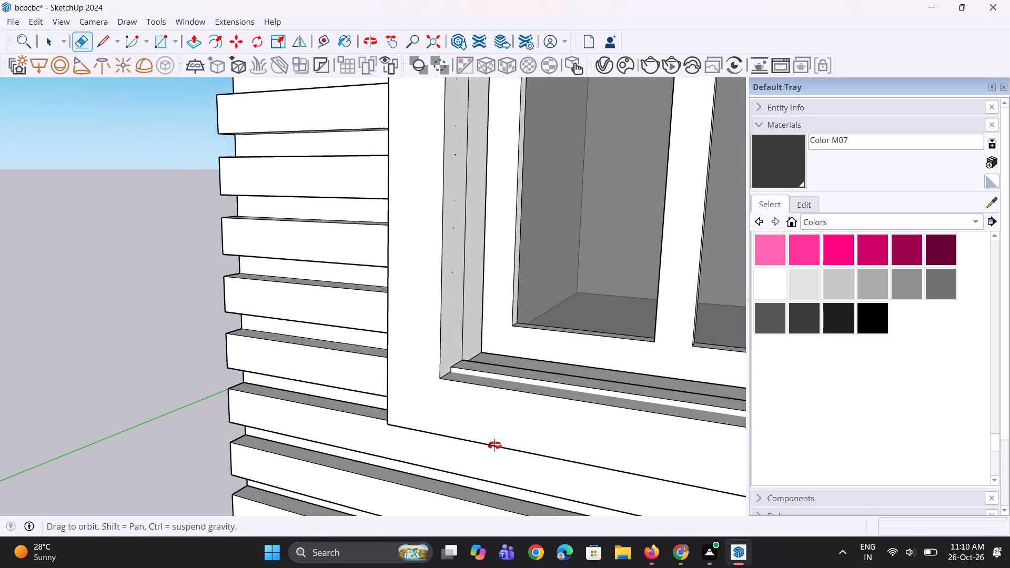
{"action": "middle_click_drag", "start_coordinate": [494, 445], "coordinate": [494, 452]}
{"action": "scroll", "coordinate": [462, 381], "scroll_direction": "up", "scroll_amount": 12}
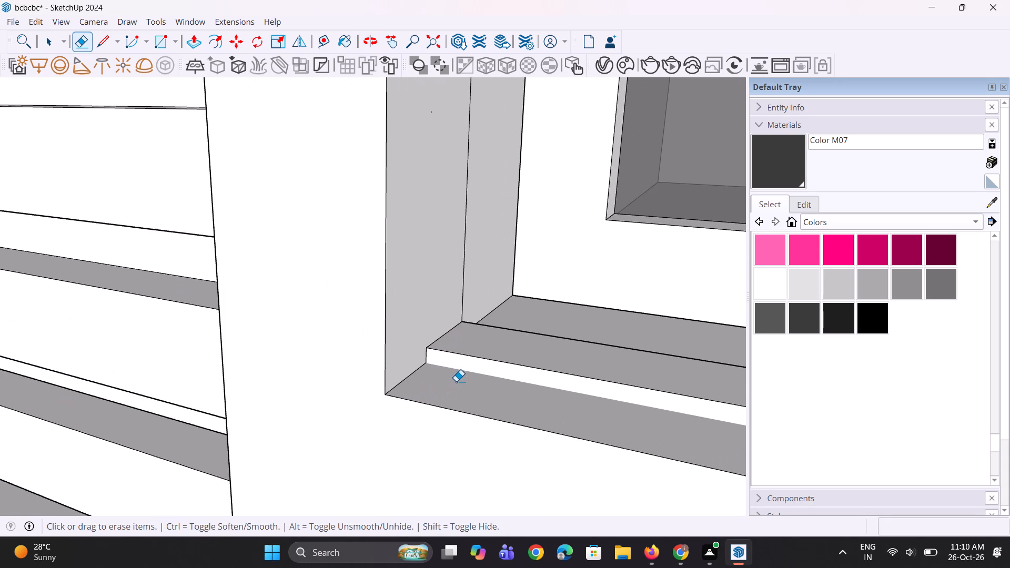
{"action": "scroll", "coordinate": [456, 381], "scroll_direction": "down", "scroll_amount": 8}
{"action": "key", "text": "l"}
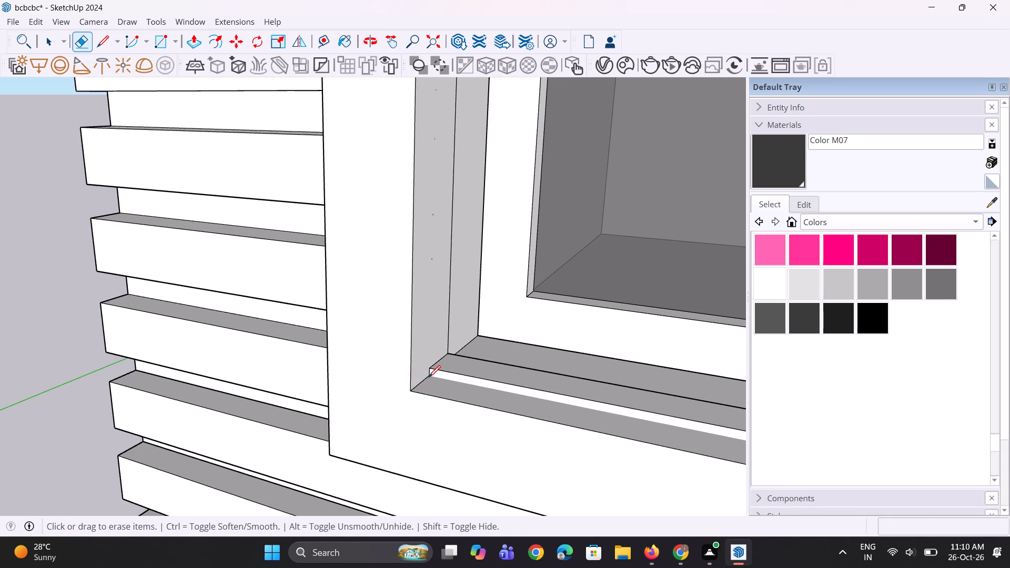
{"action": "left_click", "coordinate": [428, 378]}
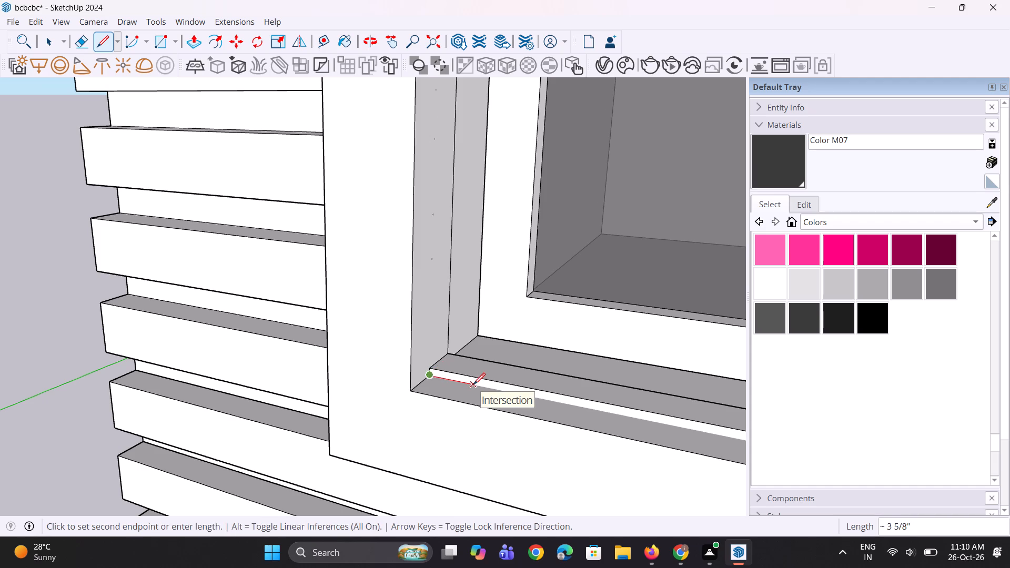
{"action": "scroll", "coordinate": [473, 384], "scroll_direction": "down", "scroll_amount": 20}
{"action": "middle_click_drag", "start_coordinate": [572, 407], "coordinate": [591, 458]}
{"action": "scroll", "coordinate": [587, 400], "scroll_direction": "up", "scroll_amount": 17}
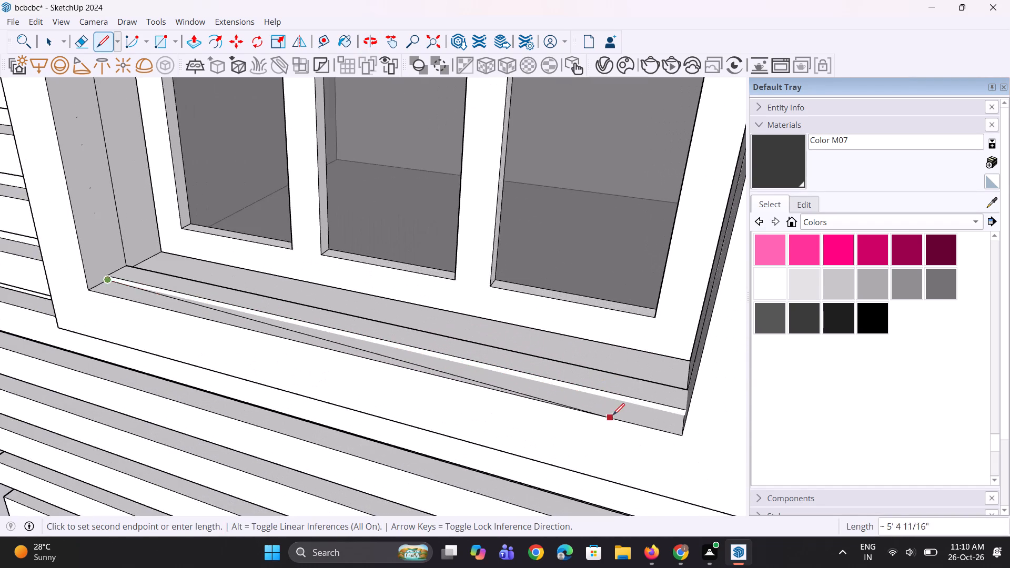
{"action": "scroll", "coordinate": [613, 415], "scroll_direction": "up", "scroll_amount": 4}
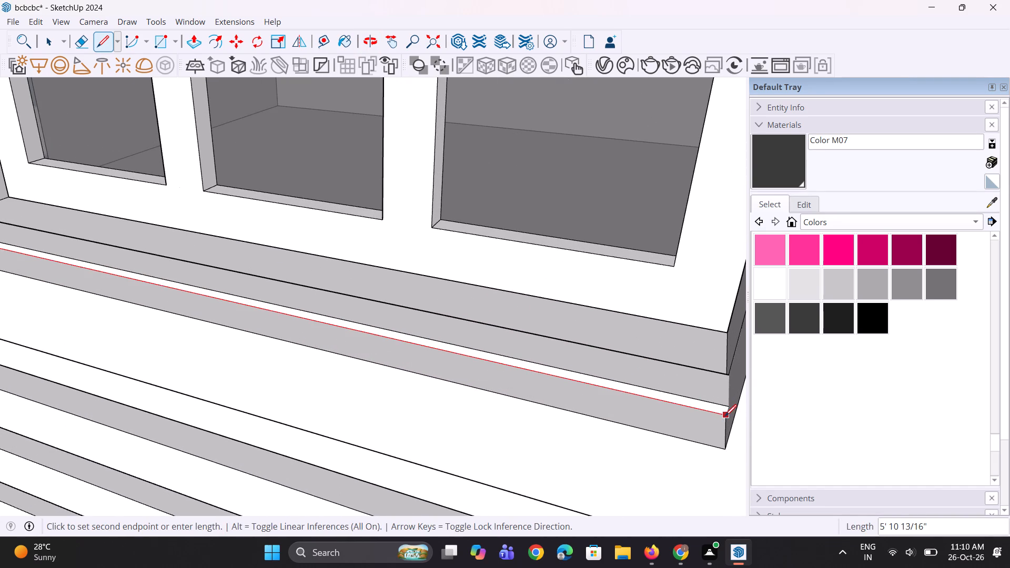
{"action": "left_click", "coordinate": [725, 416]}
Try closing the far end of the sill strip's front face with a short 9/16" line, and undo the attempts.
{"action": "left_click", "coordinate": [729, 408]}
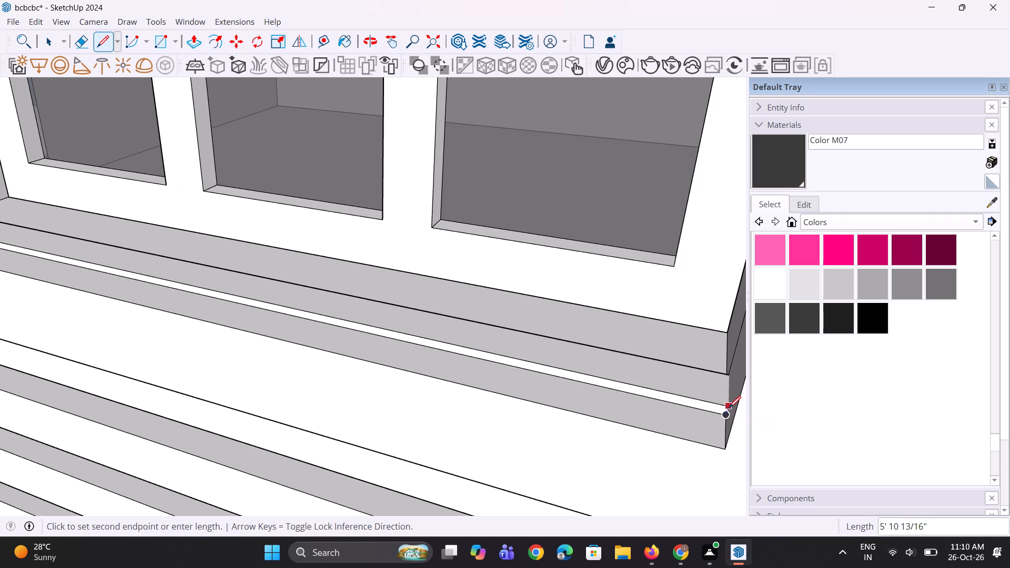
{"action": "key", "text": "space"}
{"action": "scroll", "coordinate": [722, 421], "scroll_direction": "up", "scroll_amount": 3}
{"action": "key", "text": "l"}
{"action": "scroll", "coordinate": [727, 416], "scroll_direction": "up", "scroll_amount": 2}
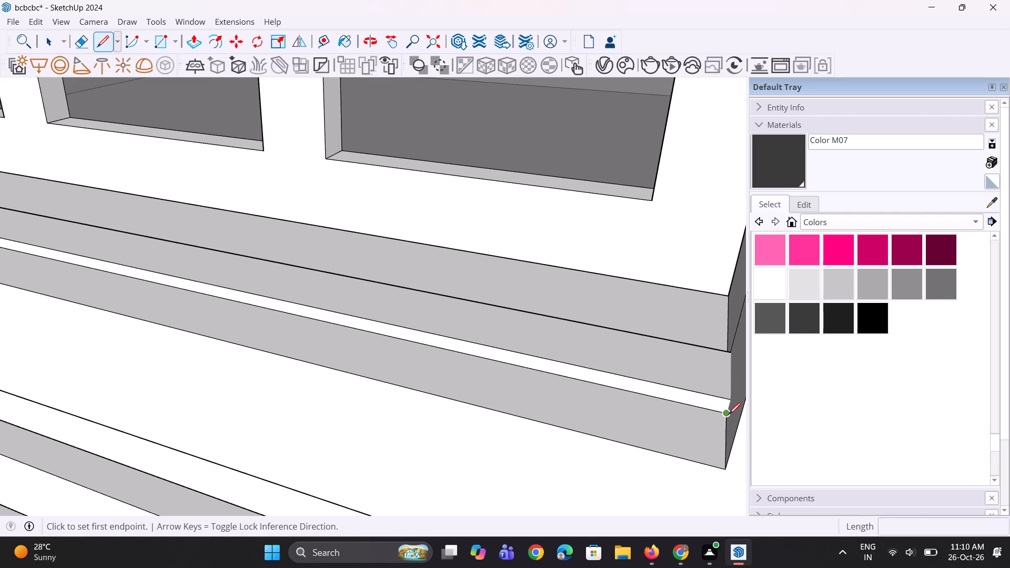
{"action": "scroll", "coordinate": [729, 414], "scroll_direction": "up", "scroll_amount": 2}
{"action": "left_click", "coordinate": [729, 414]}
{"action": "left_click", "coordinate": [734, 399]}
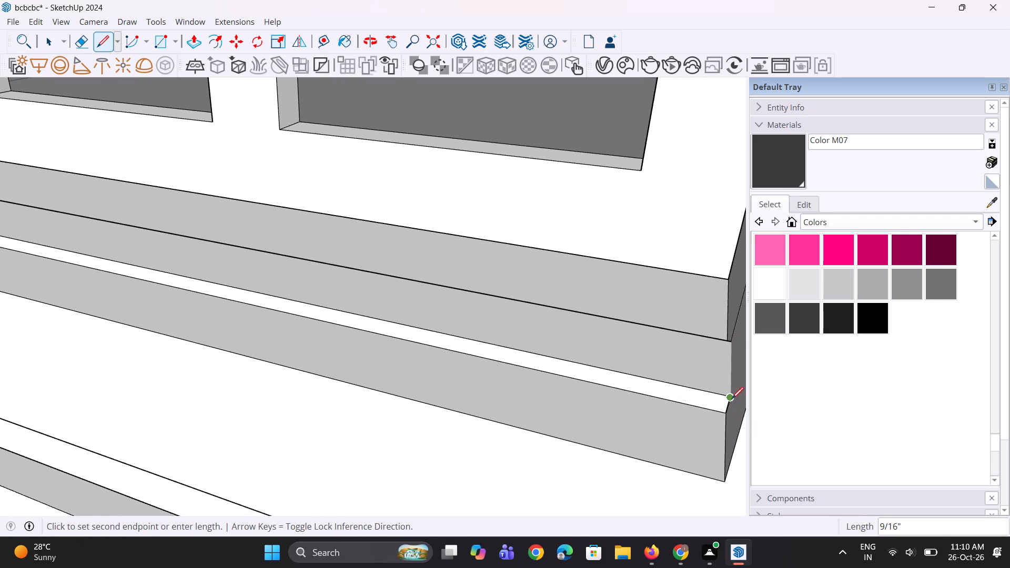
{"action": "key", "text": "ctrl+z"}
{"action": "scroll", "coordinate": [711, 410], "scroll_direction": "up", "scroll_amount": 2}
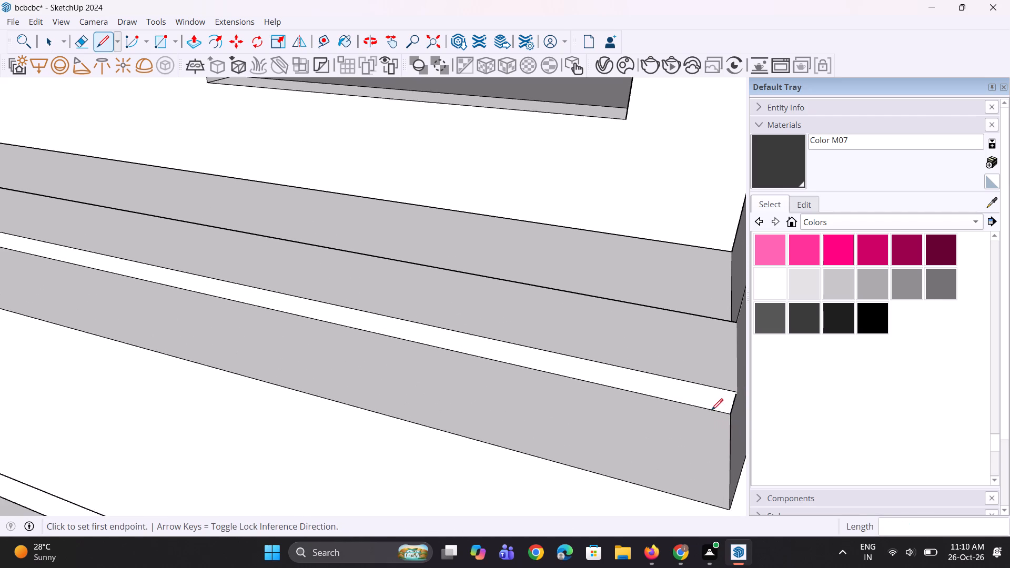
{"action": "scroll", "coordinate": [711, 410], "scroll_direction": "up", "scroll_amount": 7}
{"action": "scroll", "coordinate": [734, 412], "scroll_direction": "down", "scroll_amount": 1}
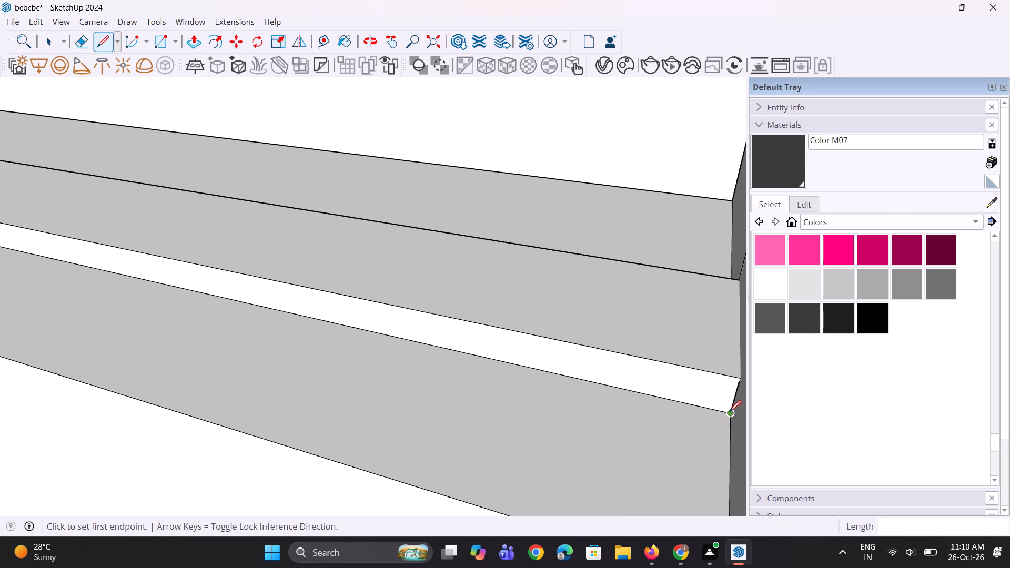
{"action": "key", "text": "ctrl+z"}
Close the far end of the sill strip's front face with a vertical line of about 5/8" up to its top corner.
{"action": "scroll", "coordinate": [729, 414], "scroll_direction": "up", "scroll_amount": 1}
{"action": "left_click", "coordinate": [729, 414]}
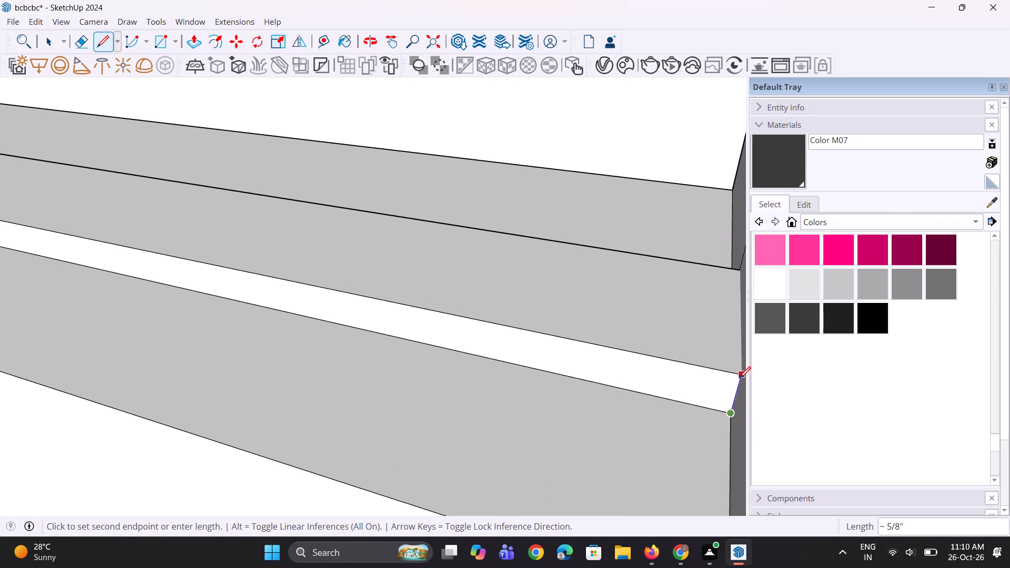
{"action": "left_click", "coordinate": [739, 378]}
Push the sill strip's front face back 3 5/8" towards the window frame.
{"action": "key", "text": "p"}
{"action": "left_click", "coordinate": [664, 382]}
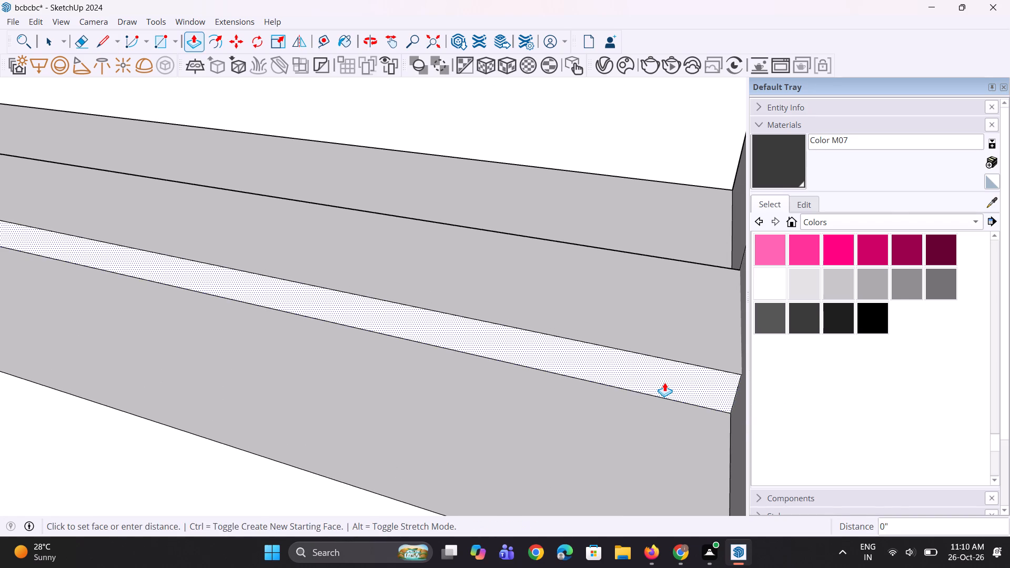
{"action": "left_click", "coordinate": [663, 260]}
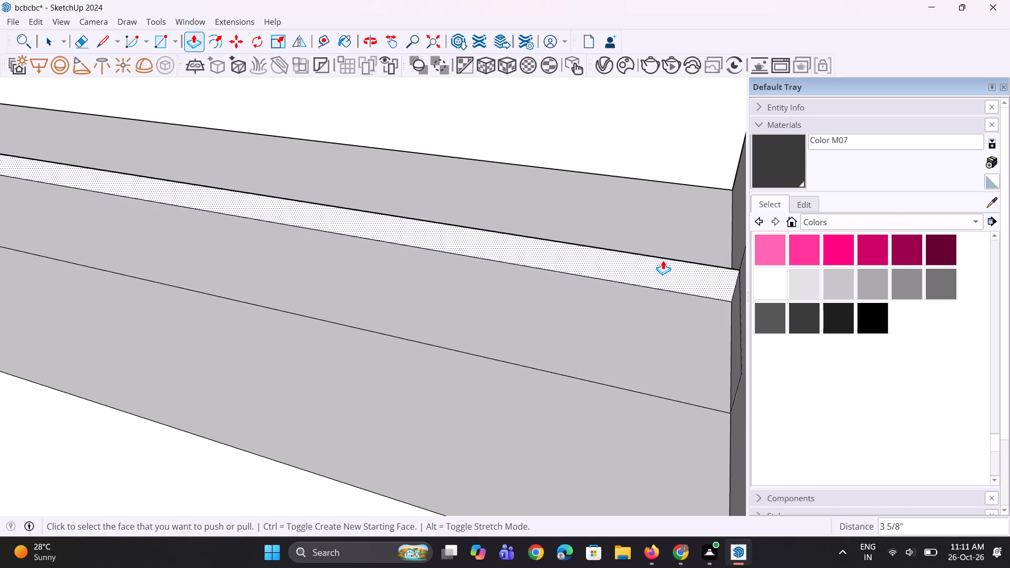
Erase the long top edge of the pushed-back strip face that runs along the sill in front of the window frame.
{"action": "scroll", "coordinate": [662, 319], "scroll_direction": "down", "scroll_amount": 20}
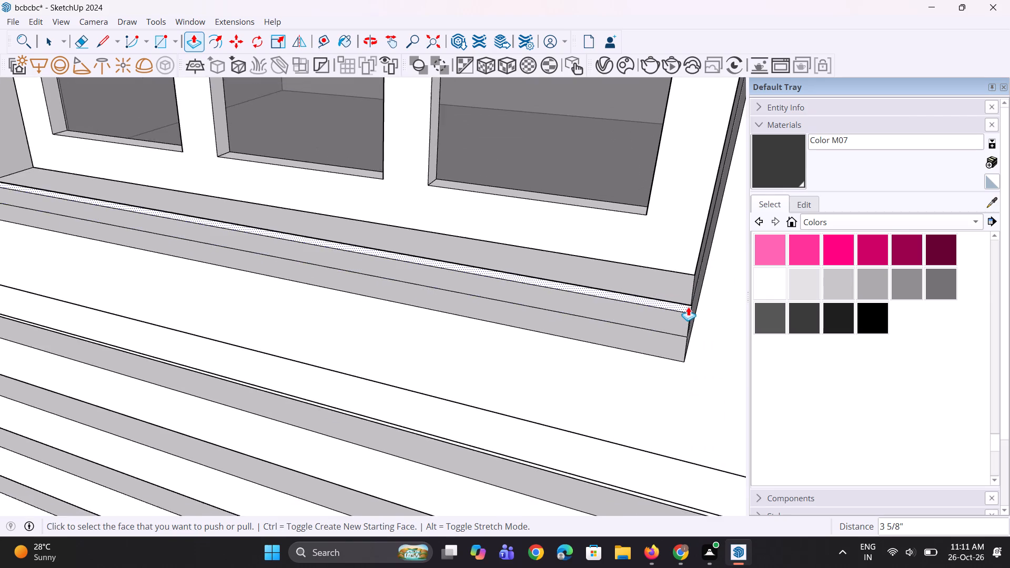
{"action": "scroll", "coordinate": [688, 307], "scroll_direction": "down", "scroll_amount": 2}
{"action": "middle_click_drag", "start_coordinate": [426, 267], "coordinate": [407, 337]}
{"action": "scroll", "coordinate": [284, 192], "scroll_direction": "up", "scroll_amount": 10}
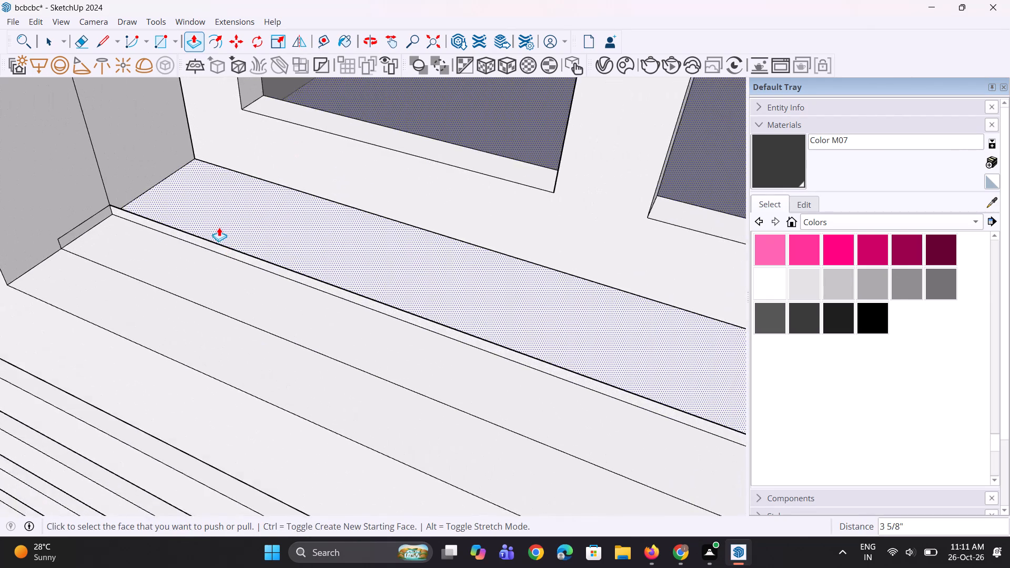
{"action": "middle_click_drag", "start_coordinate": [204, 244], "coordinate": [244, 248]}
{"action": "key", "text": "e"}
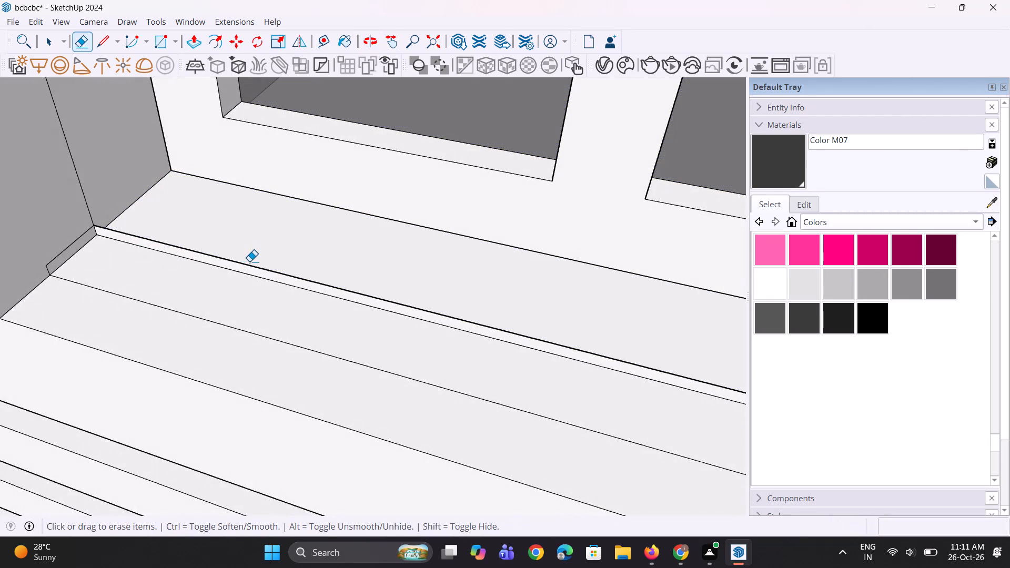
{"action": "left_click", "coordinate": [249, 264]}
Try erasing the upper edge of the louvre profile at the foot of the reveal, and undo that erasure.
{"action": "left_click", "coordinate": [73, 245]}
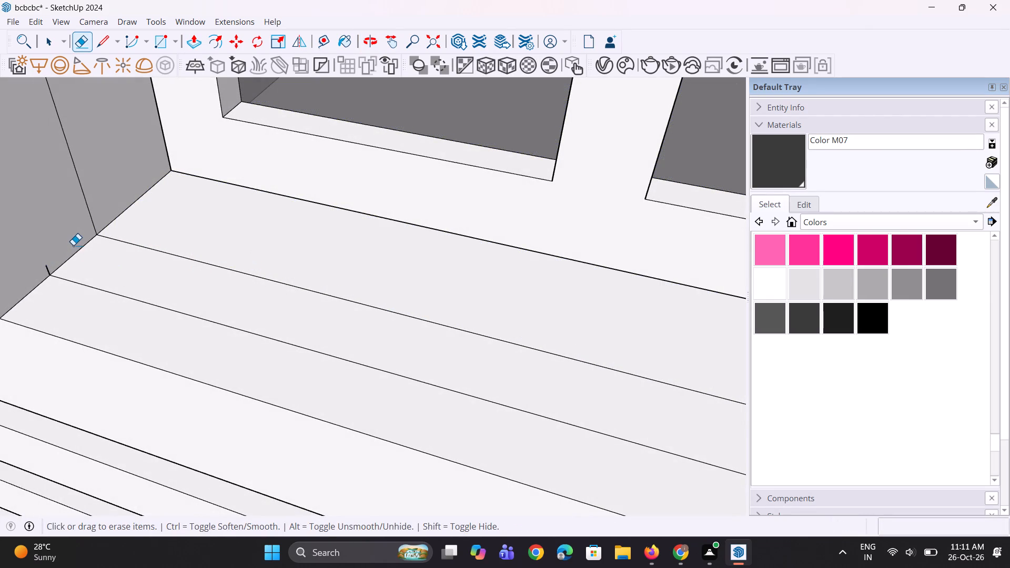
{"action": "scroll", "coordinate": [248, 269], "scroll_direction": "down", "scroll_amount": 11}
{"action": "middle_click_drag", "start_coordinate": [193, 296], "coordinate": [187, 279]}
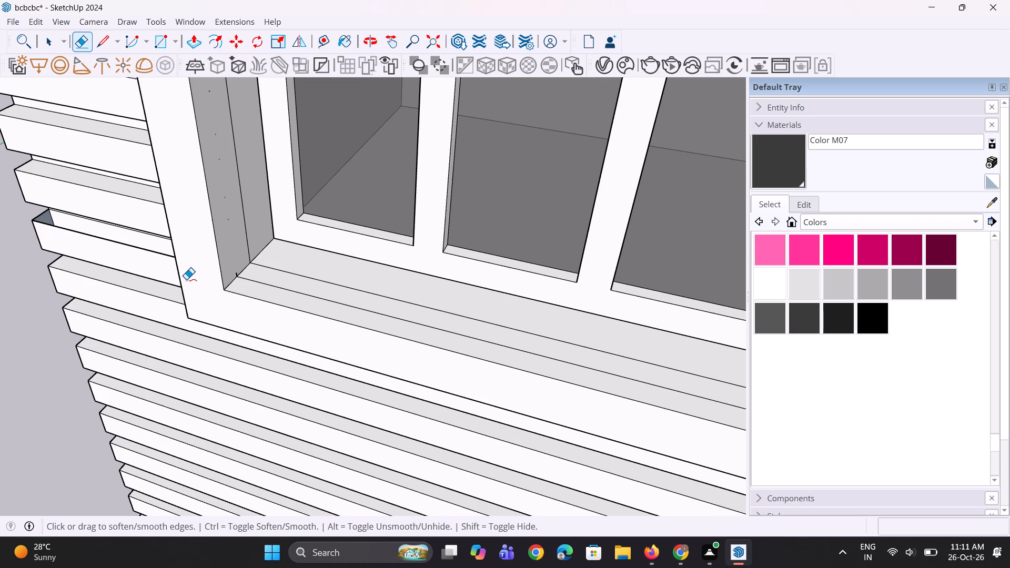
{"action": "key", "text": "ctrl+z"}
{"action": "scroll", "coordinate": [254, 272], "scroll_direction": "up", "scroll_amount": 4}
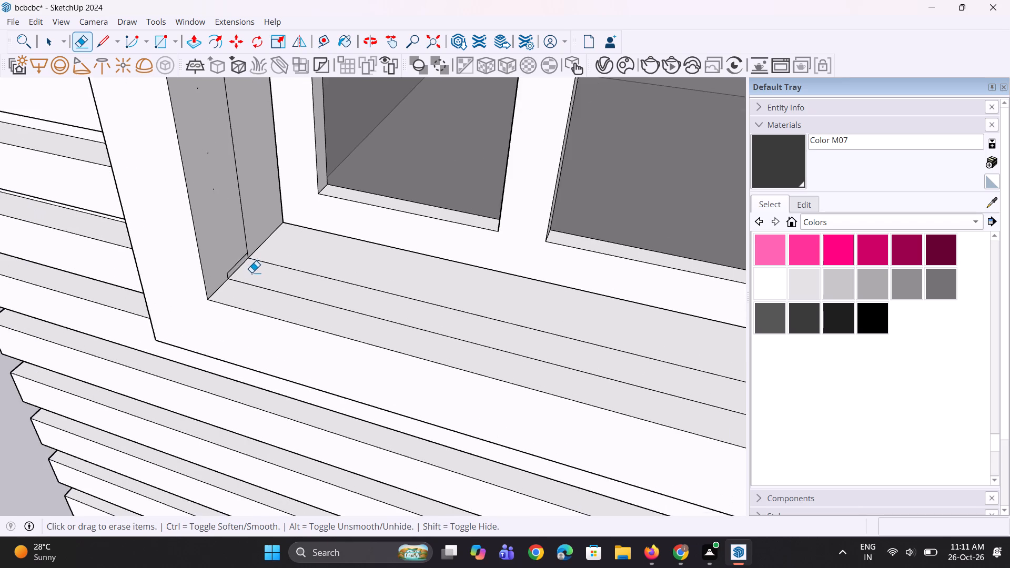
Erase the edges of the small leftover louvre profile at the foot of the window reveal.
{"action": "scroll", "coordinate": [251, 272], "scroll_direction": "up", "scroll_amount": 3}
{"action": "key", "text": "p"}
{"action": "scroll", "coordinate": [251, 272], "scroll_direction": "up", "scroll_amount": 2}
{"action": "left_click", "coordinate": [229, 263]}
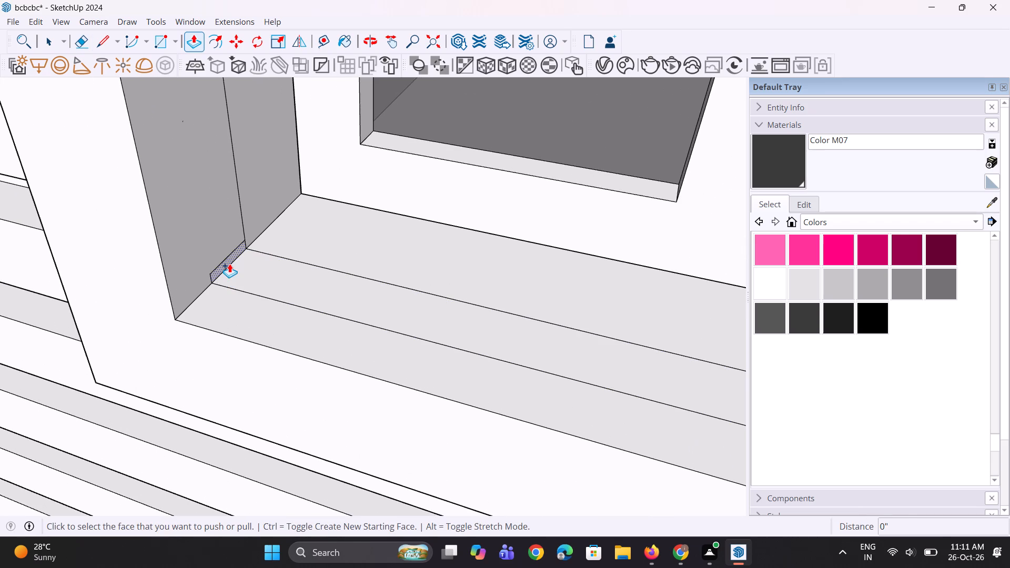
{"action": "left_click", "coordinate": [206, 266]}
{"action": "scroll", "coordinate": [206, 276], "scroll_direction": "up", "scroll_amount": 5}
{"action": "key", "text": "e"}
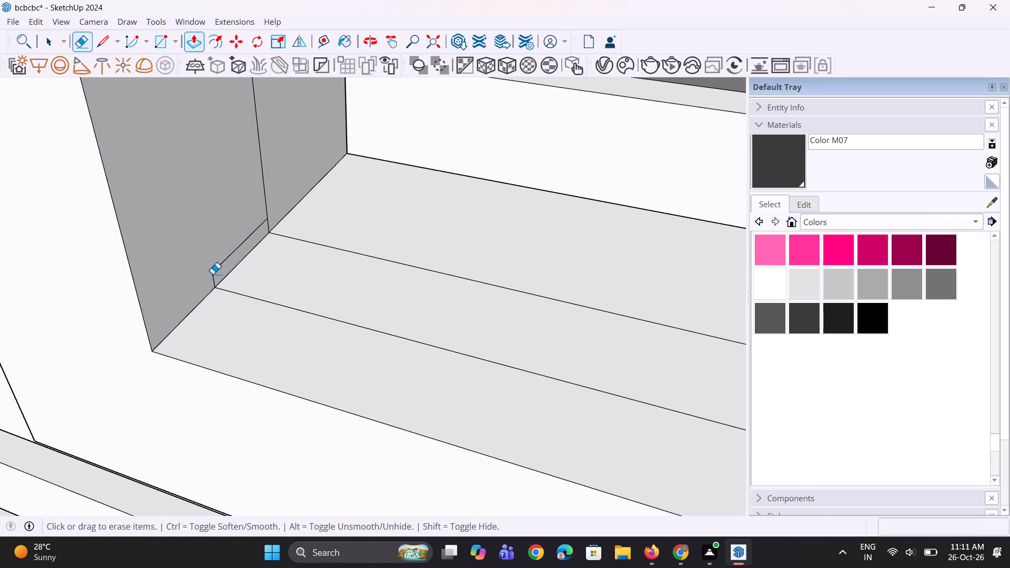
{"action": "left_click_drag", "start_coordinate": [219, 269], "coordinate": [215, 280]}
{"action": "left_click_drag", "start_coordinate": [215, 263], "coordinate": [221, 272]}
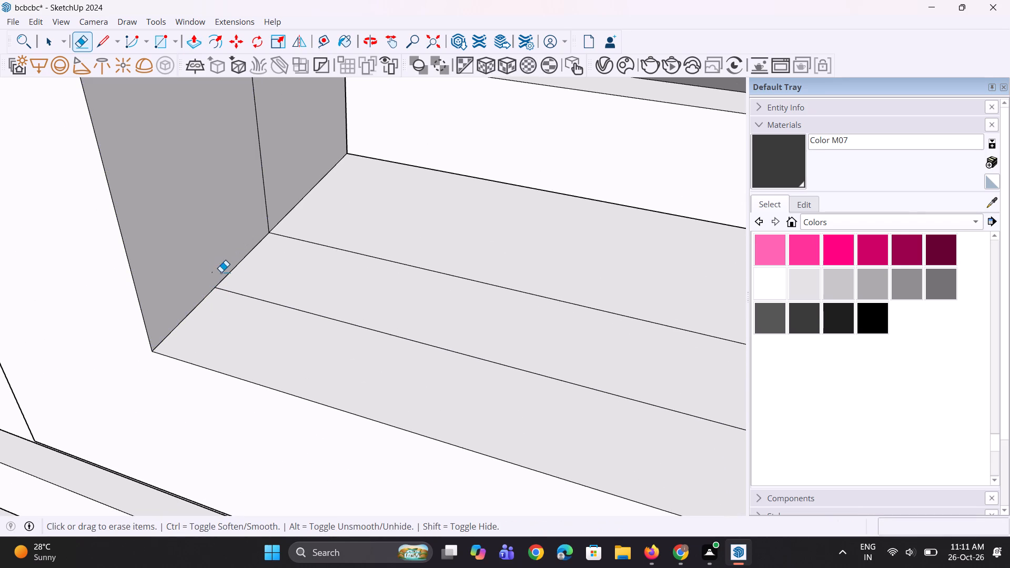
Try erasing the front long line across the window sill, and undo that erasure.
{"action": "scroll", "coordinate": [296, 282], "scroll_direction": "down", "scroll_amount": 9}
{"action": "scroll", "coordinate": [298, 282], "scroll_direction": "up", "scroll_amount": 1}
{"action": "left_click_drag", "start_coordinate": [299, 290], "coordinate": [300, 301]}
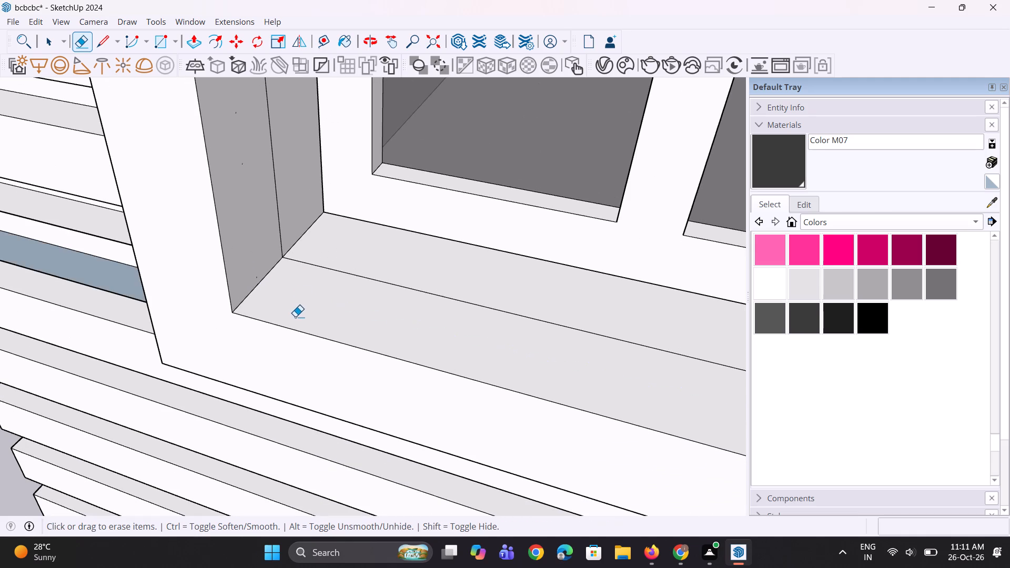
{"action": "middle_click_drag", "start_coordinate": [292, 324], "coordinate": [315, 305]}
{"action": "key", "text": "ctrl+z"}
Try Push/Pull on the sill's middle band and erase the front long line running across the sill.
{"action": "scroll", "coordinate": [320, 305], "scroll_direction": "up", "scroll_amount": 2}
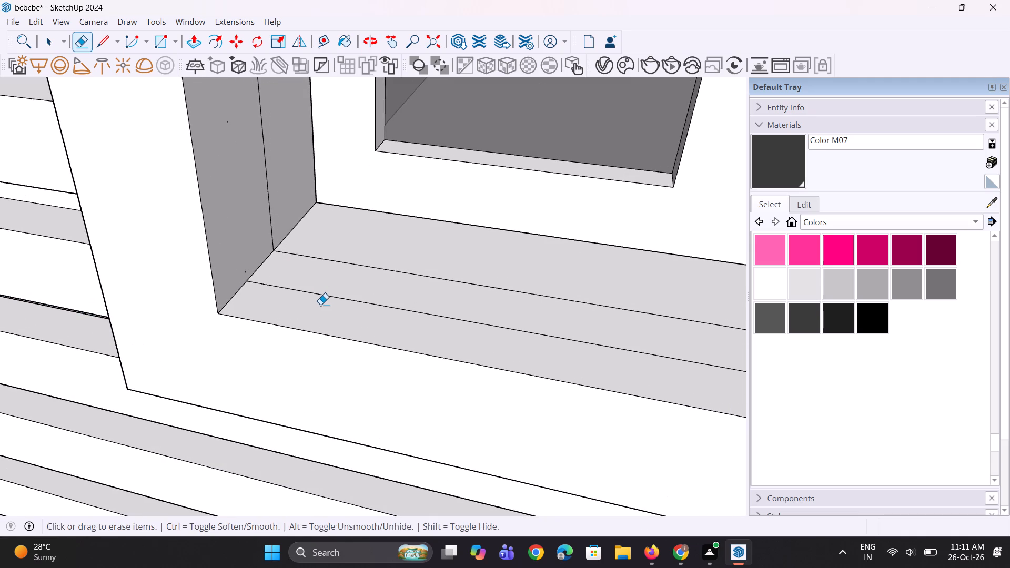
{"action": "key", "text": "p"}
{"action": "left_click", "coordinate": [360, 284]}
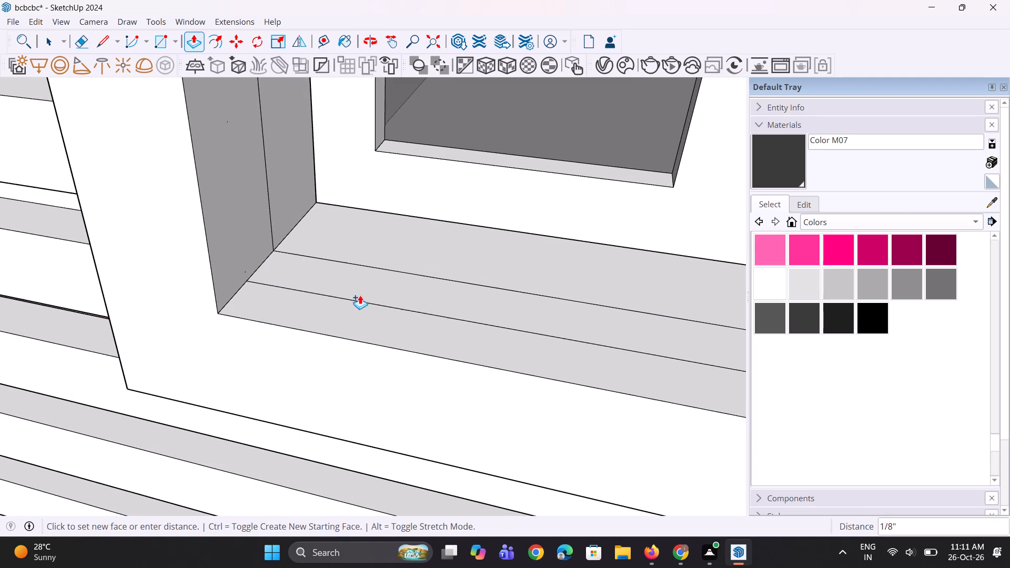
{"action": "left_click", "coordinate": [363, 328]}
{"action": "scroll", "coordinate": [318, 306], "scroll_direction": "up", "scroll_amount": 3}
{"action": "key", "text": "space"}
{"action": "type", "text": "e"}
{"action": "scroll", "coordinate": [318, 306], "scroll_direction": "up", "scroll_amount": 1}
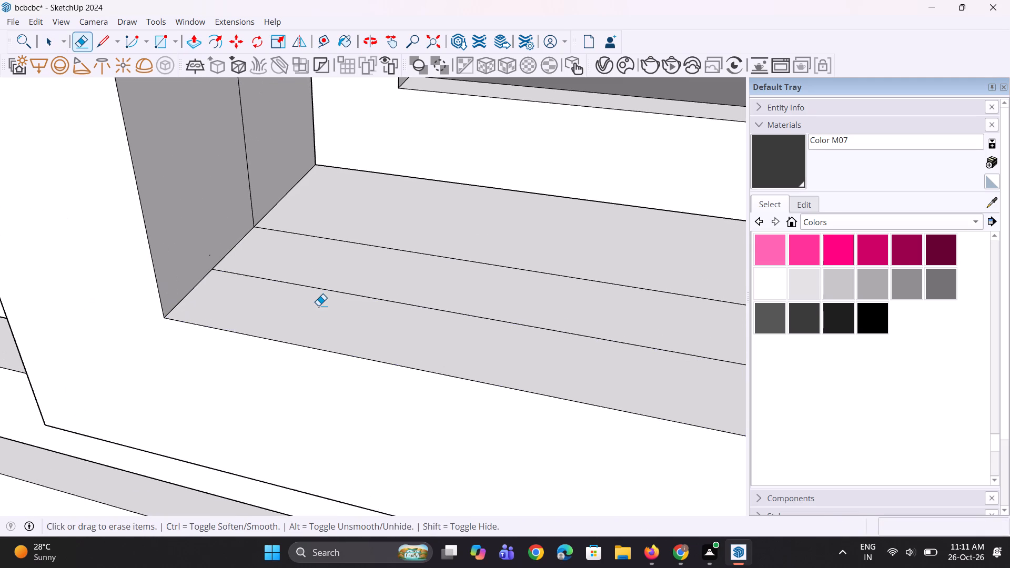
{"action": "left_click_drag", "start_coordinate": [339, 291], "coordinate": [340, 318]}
Examine the cleared window sill, the surrounding louvre strips and the neighbouring balconies from above and below.
{"action": "scroll", "coordinate": [424, 289], "scroll_direction": "down", "scroll_amount": 9}
{"action": "middle_click_drag", "start_coordinate": [286, 363], "coordinate": [333, 199]}
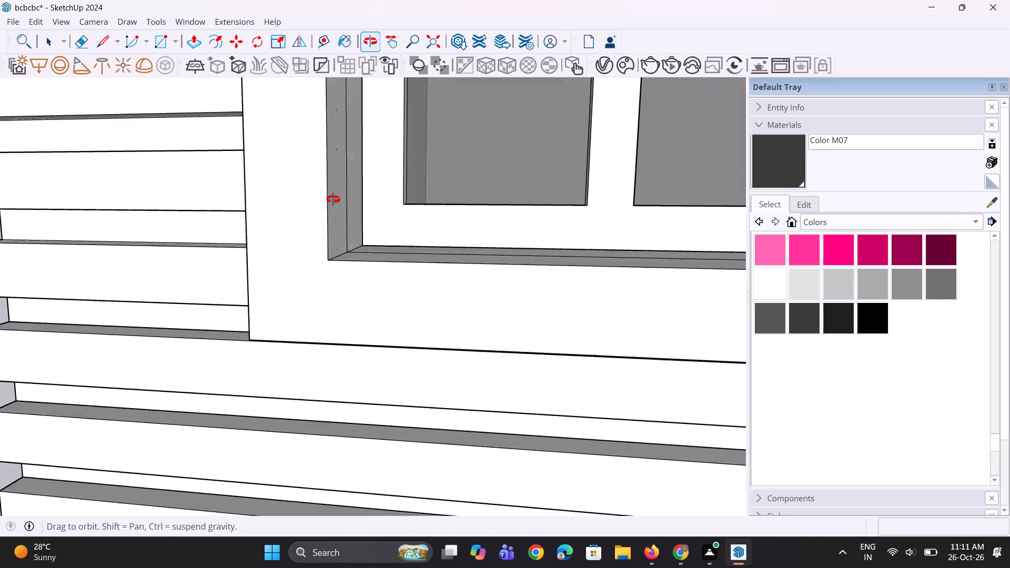
{"action": "middle_click_drag", "start_coordinate": [333, 199], "coordinate": [206, 464]}
{"action": "scroll", "coordinate": [211, 461], "scroll_direction": "up", "scroll_amount": 1}
{"action": "scroll", "coordinate": [236, 429], "scroll_direction": "down", "scroll_amount": 6}
{"action": "middle_click_drag", "start_coordinate": [296, 409], "coordinate": [360, 347]}
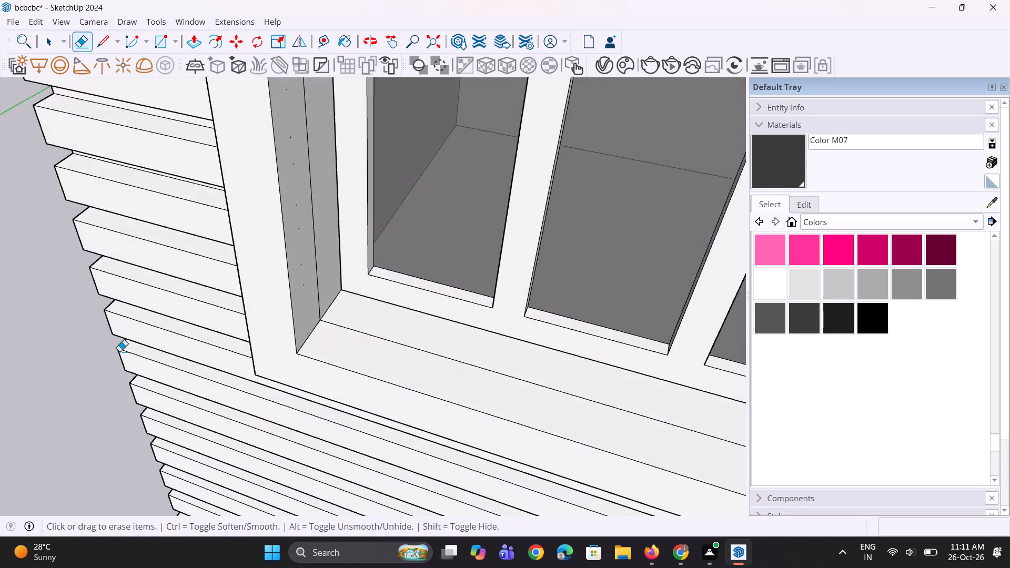
{"action": "scroll", "coordinate": [84, 361], "scroll_direction": "down", "scroll_amount": 10}
{"action": "middle_click_drag", "start_coordinate": [146, 323], "coordinate": [272, 222]}
{"action": "scroll", "coordinate": [284, 277], "scroll_direction": "down", "scroll_amount": 4}
{"action": "middle_click_drag", "start_coordinate": [271, 447], "coordinate": [268, 448]}
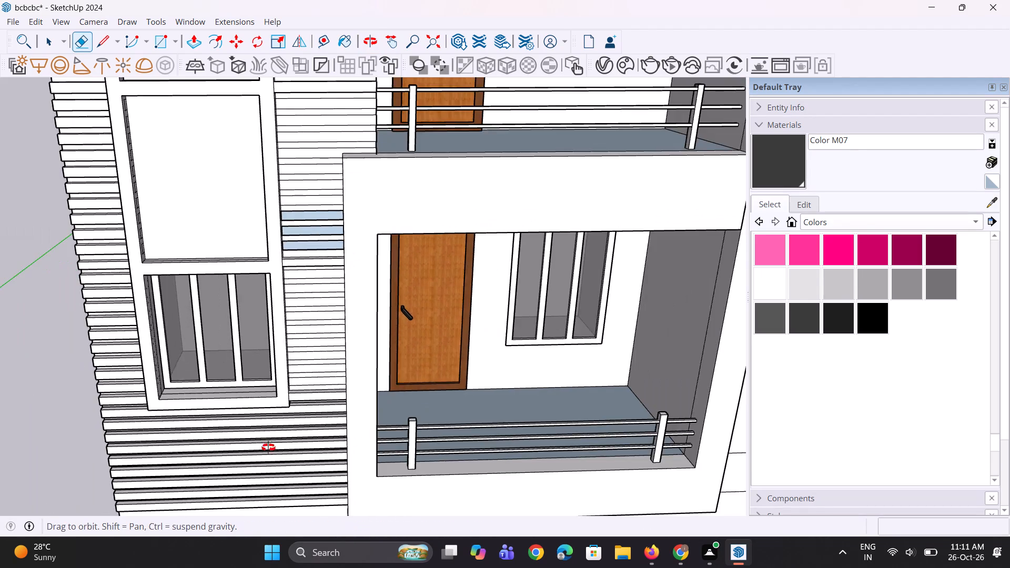
{"action": "middle_click_drag", "start_coordinate": [268, 448], "coordinate": [417, 252]}
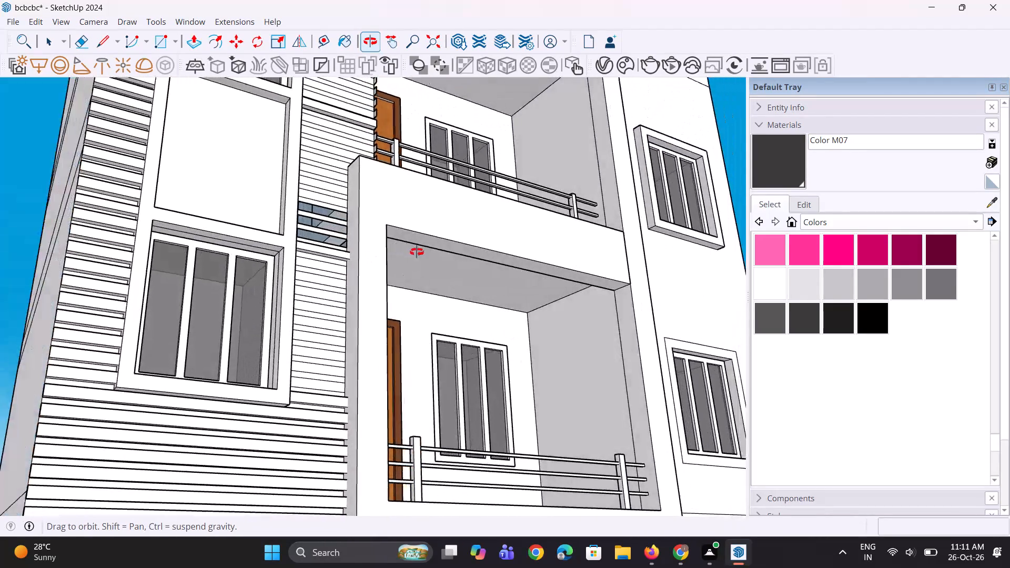
{"action": "middle_click_drag", "start_coordinate": [417, 252], "coordinate": [469, 307]}
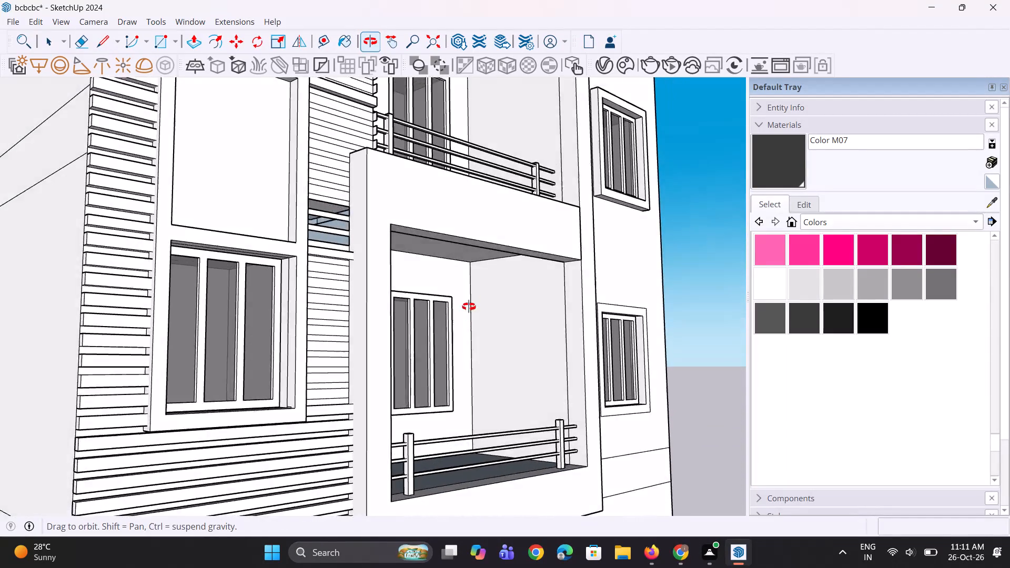
{"action": "middle_click_drag", "start_coordinate": [469, 307], "coordinate": [290, 491]}
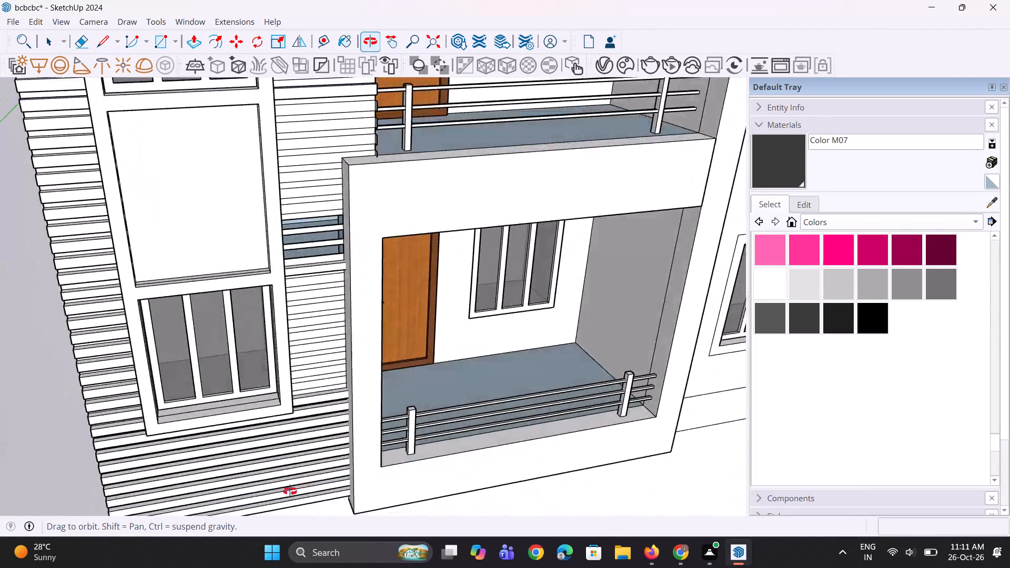
{"action": "middle_click_drag", "start_coordinate": [290, 491], "coordinate": [194, 445]}
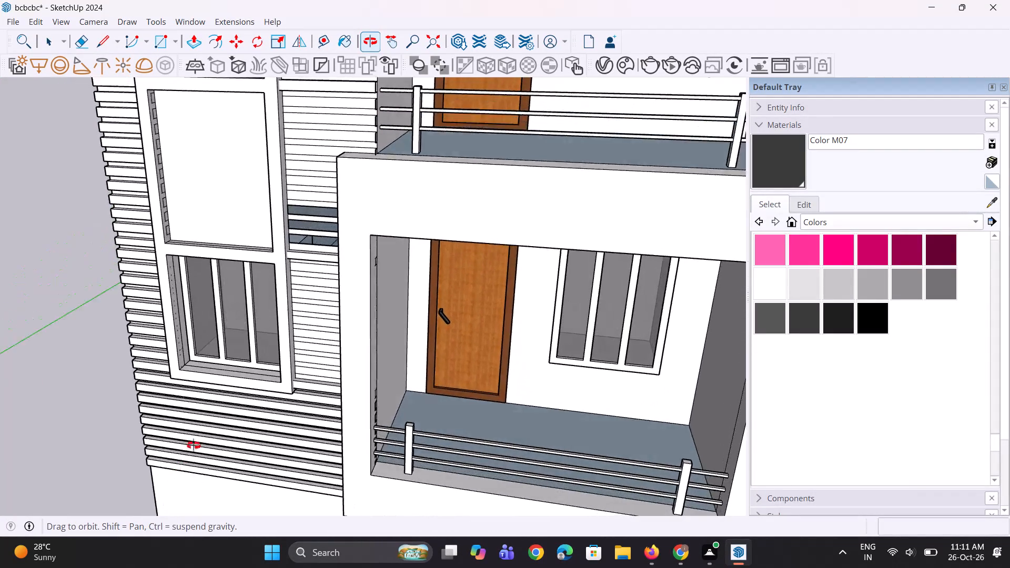
{"action": "middle_click_drag", "start_coordinate": [194, 445], "coordinate": [243, 386]}
Undo the window cleanup edits back to where the louvre strips run across the lower window opening.
{"action": "key", "text": "ctrl+z"}
{"action": "key", "text": "ctrl+z"}
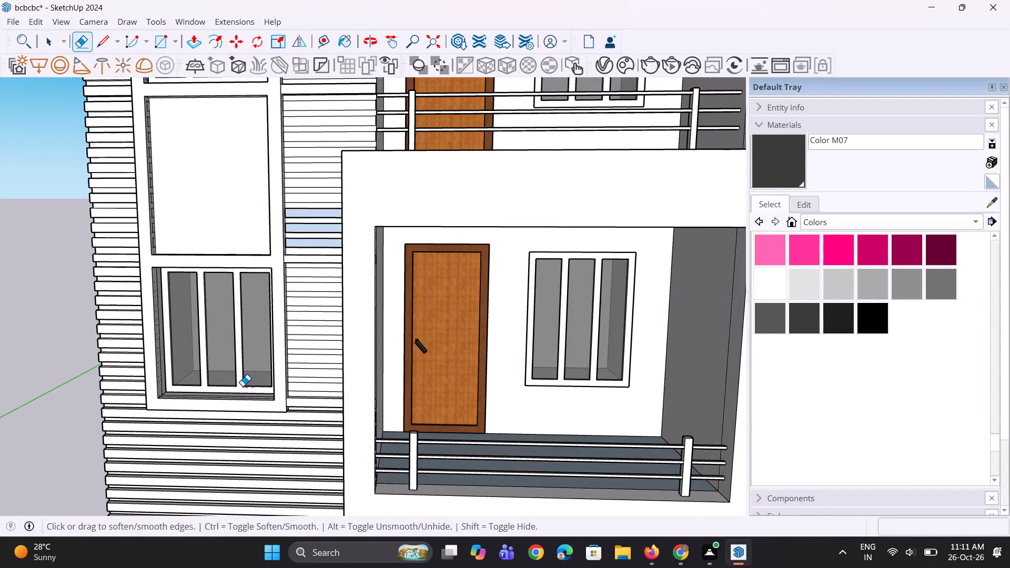
{"action": "key", "text": "ctrl+z"}
{"action": "key", "text": "ctrl+z"}
{"action": "key", "text": "ctrl+z"}
{"action": "key", "text": "ctrl+z"}
{"action": "key", "text": "ctrl+z"}
{"action": "key", "text": "ctrl+z"}
{"action": "key", "text": "ctrl+z"}
{"action": "key", "text": "ctrl+z"}
{"action": "key", "text": "ctrl+z"}
{"action": "key", "text": "ctrl+z"}
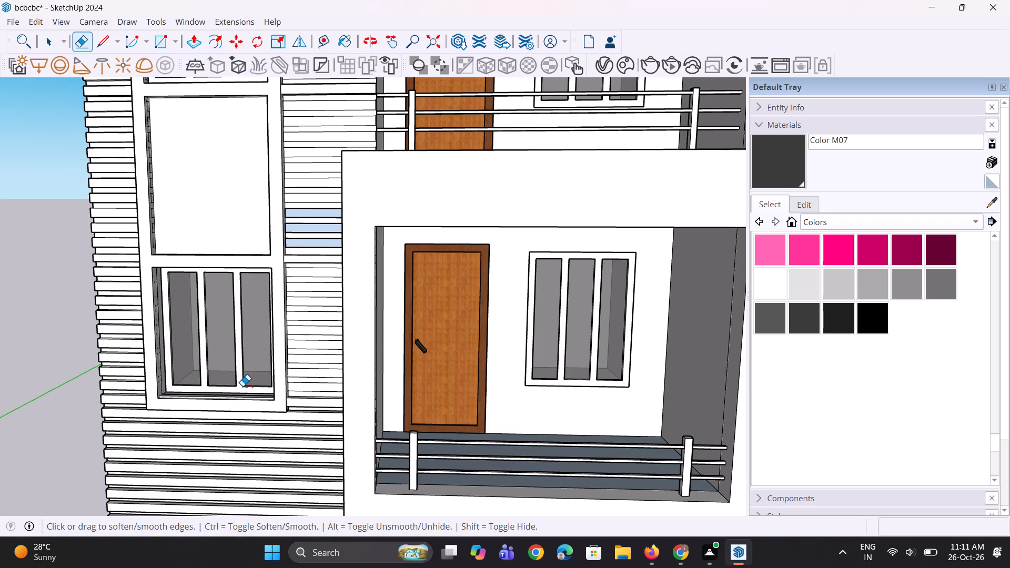
{"action": "key", "text": "ctrl+z"}
{"action": "key", "text": "ctrl+z"}
{"action": "key", "text": "ctrl+z"}
{"action": "key", "text": "ctrl+z"}
{"action": "key", "text": "ctrl+z"}
{"action": "key", "text": "ctrl+z"}
{"action": "key", "text": "ctrl+z"}
{"action": "key", "text": "ctrl+z"}
{"action": "key", "text": "ctrl+z"}
{"action": "key", "text": "ctrl+z"}
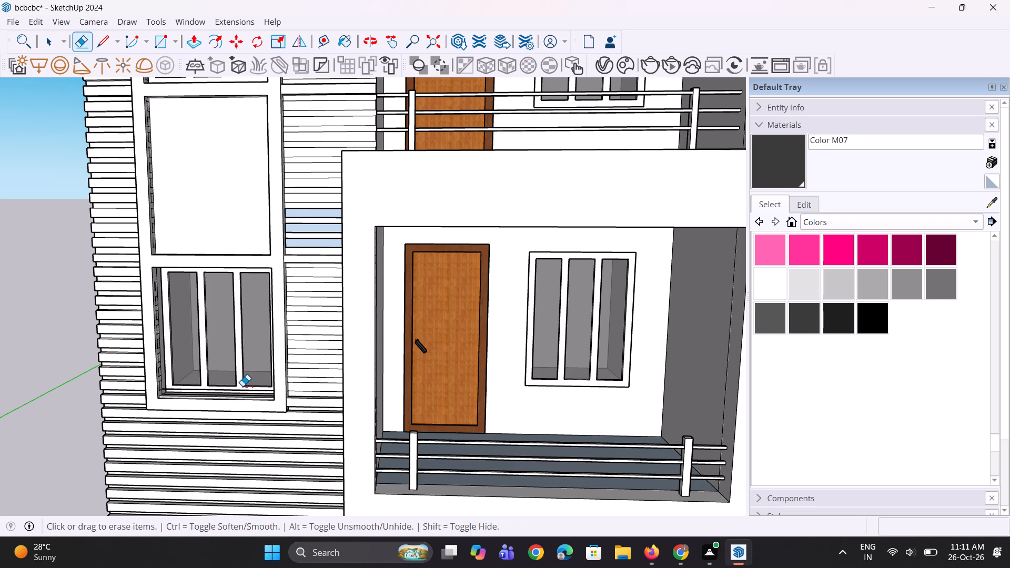
{"action": "key", "text": "ctrl+z"}
{"action": "key", "text": "ctrl+z"}
{"action": "key", "text": "ctrl+z"}
{"action": "key", "text": "ctrl+z"}
{"action": "key", "text": "ctrl+z"}
{"action": "key", "text": "ctrl+z"}
{"action": "key", "text": "ctrl+z"}
{"action": "key", "text": "ctrl+z"}
{"action": "key", "text": "ctrl+z"}
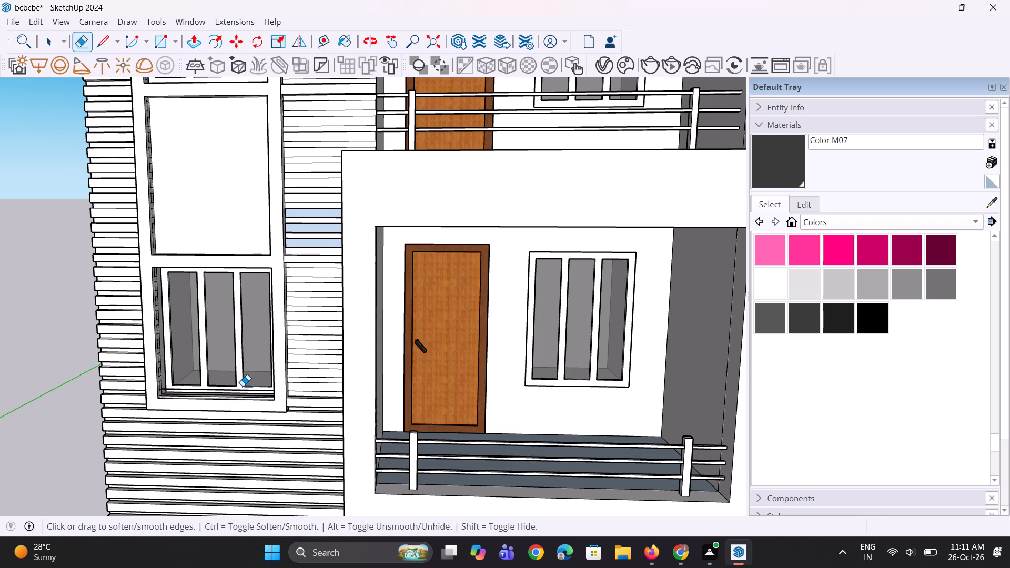
{"action": "key", "text": "ctrl+z"}
{"action": "key", "text": "ctrl+z"}
{"action": "key", "text": "ctrl+z"}
{"action": "key", "text": "ctrl+z"}
{"action": "key", "text": "ctrl+z"}
{"action": "key", "text": "ctrl+z"}
{"action": "key", "text": "ctrl+z"}
{"action": "key", "text": "ctrl+z"}
{"action": "key", "text": "ctrl+z"}
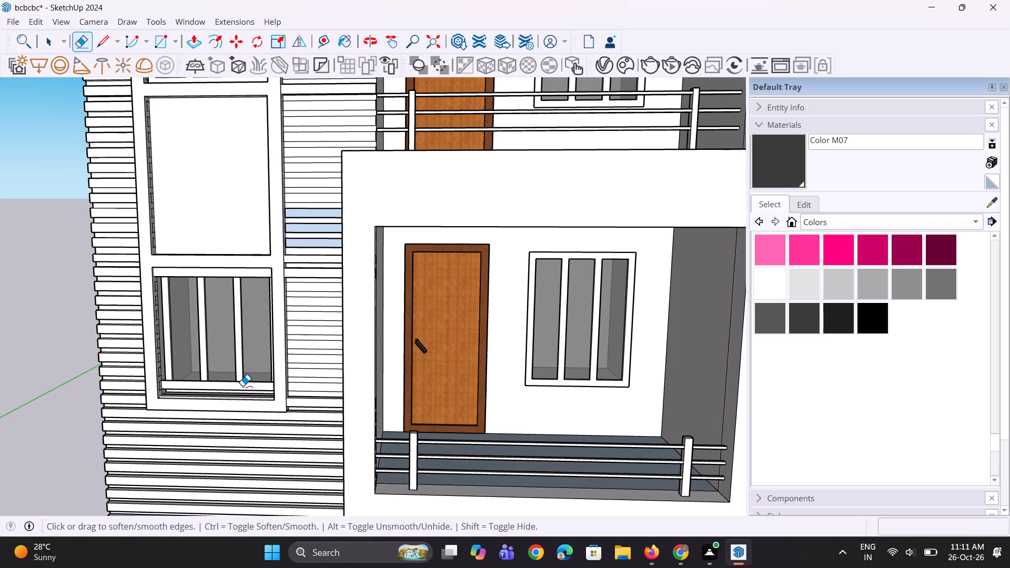
{"action": "key", "text": "ctrl+z"}
{"action": "key", "text": "ctrl+z"}
{"action": "key", "text": "ctrl+z"}
{"action": "key", "text": "ctrl+z"}
{"action": "key", "text": "ctrl+z"}
{"action": "key", "text": "ctrl+z"}
{"action": "key", "text": "ctrl+z"}
{"action": "key", "text": "ctrl+z"}
{"action": "key", "text": "ctrl+z"}
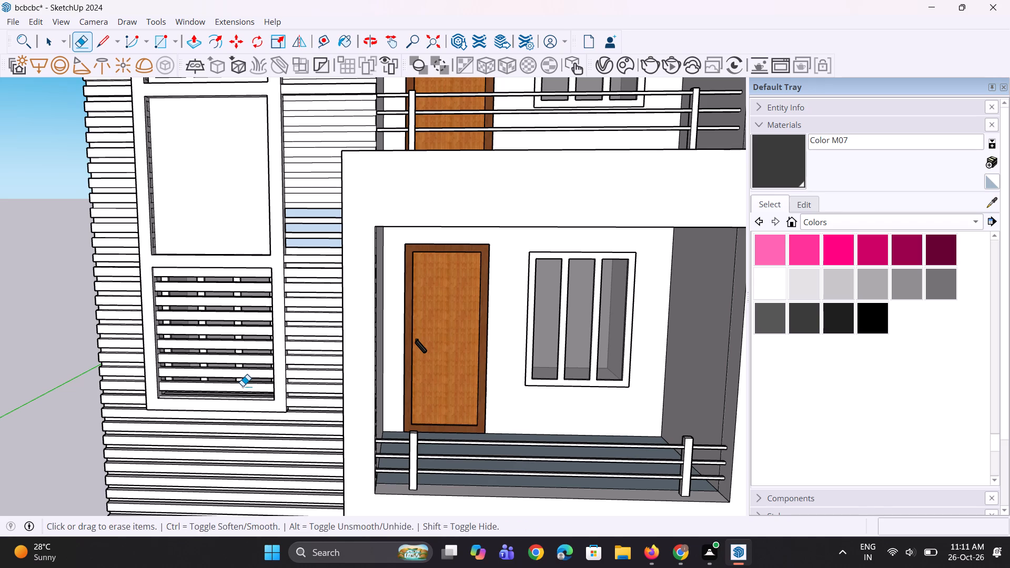
Keep undoing until the louvre strips project again in the frame's middle panel and on the wall beside it towards the balcony.
{"action": "key", "text": "ctrl+z"}
{"action": "key", "text": "ctrl+z"}
{"action": "key", "text": "ctrl+z"}
{"action": "key", "text": "ctrl+z"}
{"action": "key", "text": "ctrl+z"}
{"action": "key", "text": "ctrl+z"}
{"action": "key", "text": "ctrl+z"}
{"action": "key", "text": "ctrl+z"}
{"action": "key", "text": "ctrl+z"}
{"action": "key", "text": "ctrl+z"}
{"action": "key", "text": "ctrl+z"}
{"action": "key", "text": "ctrl+z"}
{"action": "key", "text": "ctrl+z"}
{"action": "key", "text": "ctrl+z"}
{"action": "key", "text": "ctrl+z"}
{"action": "key", "text": "ctrl+z"}
{"action": "key", "text": "ctrl+z"}
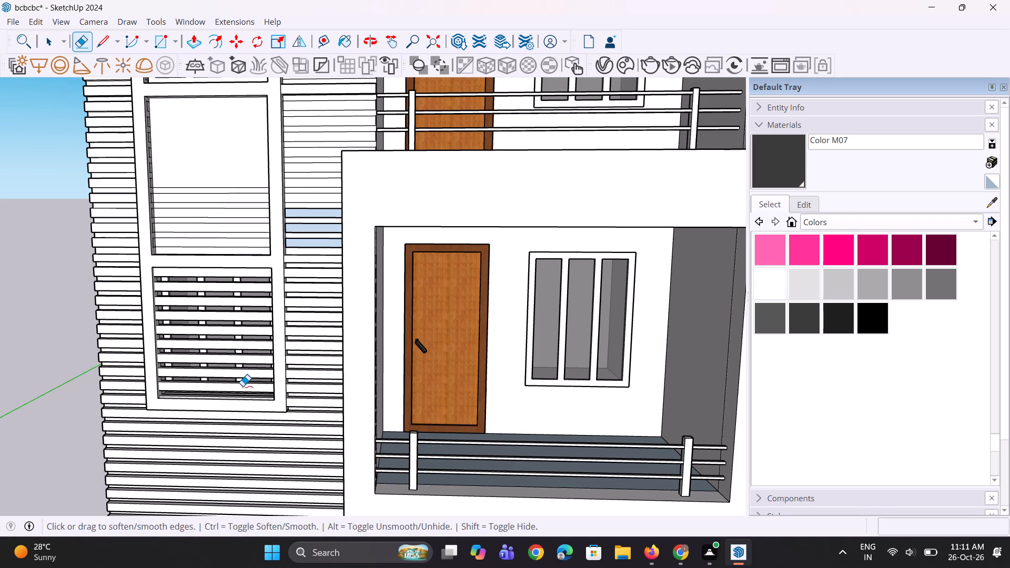
{"action": "key", "text": "ctrl+z"}
{"action": "key", "text": "ctrl+z"}
{"action": "key", "text": "ctrl+z"}
{"action": "key", "text": "ctrl+z"}
{"action": "key", "text": "ctrl+z"}
{"action": "key", "text": "ctrl+z"}
{"action": "key", "text": "ctrl+z"}
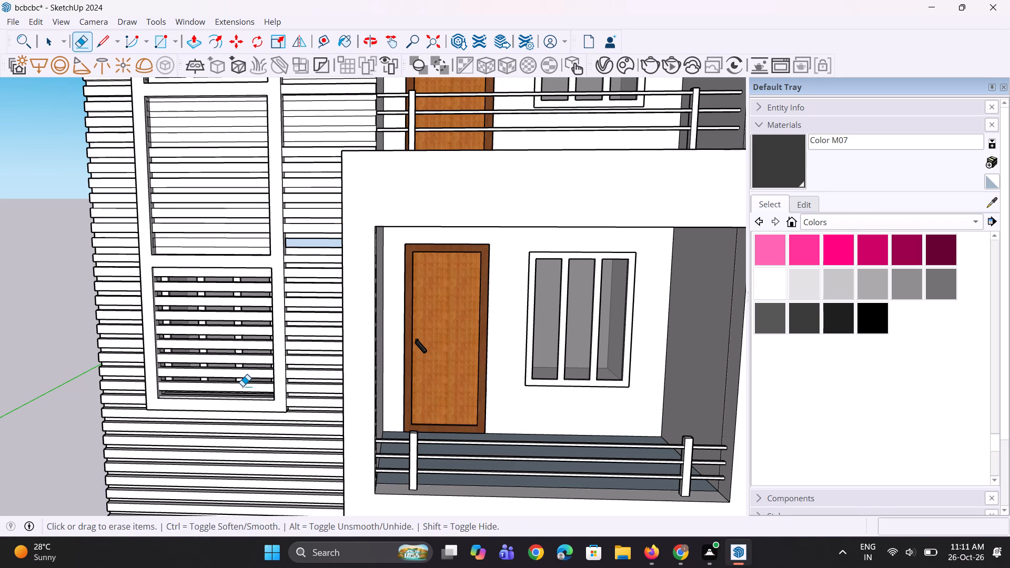
{"action": "key", "text": "ctrl+z"}
{"action": "key", "text": "ctrl+z"}
{"action": "key", "text": "ctrl+z"}
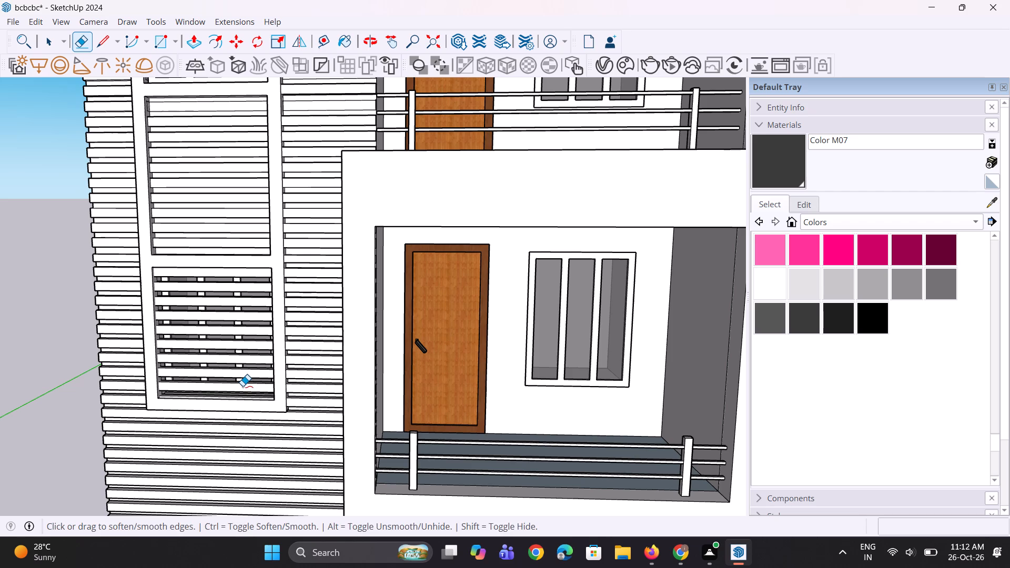
{"action": "key", "text": "ctrl+z"}
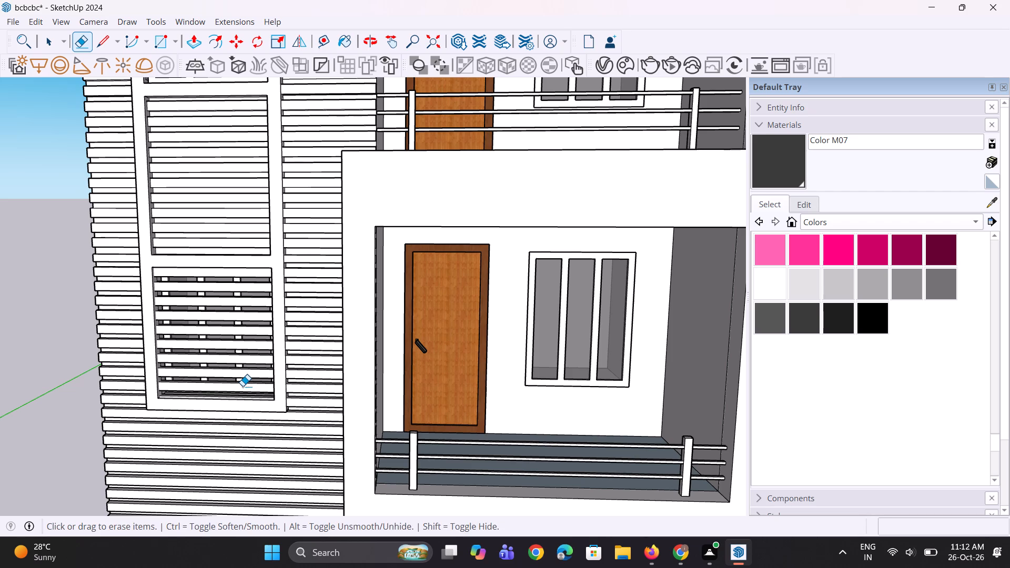
Pull the topmost flattened louvre strip between the upper window frame and the balcony out 3 5/8".
{"action": "scroll", "coordinate": [210, 435], "scroll_direction": "down", "scroll_amount": 5}
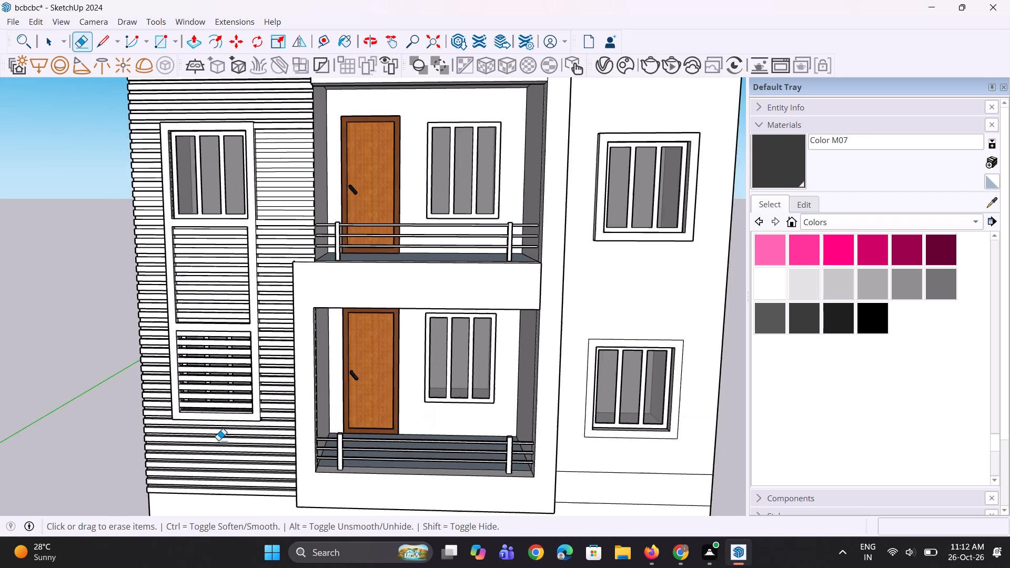
{"action": "scroll", "coordinate": [218, 440], "scroll_direction": "down", "scroll_amount": 3}
{"action": "scroll", "coordinate": [215, 247], "scroll_direction": "up", "scroll_amount": 9}
{"action": "middle_click_drag", "start_coordinate": [296, 275], "coordinate": [159, 282]}
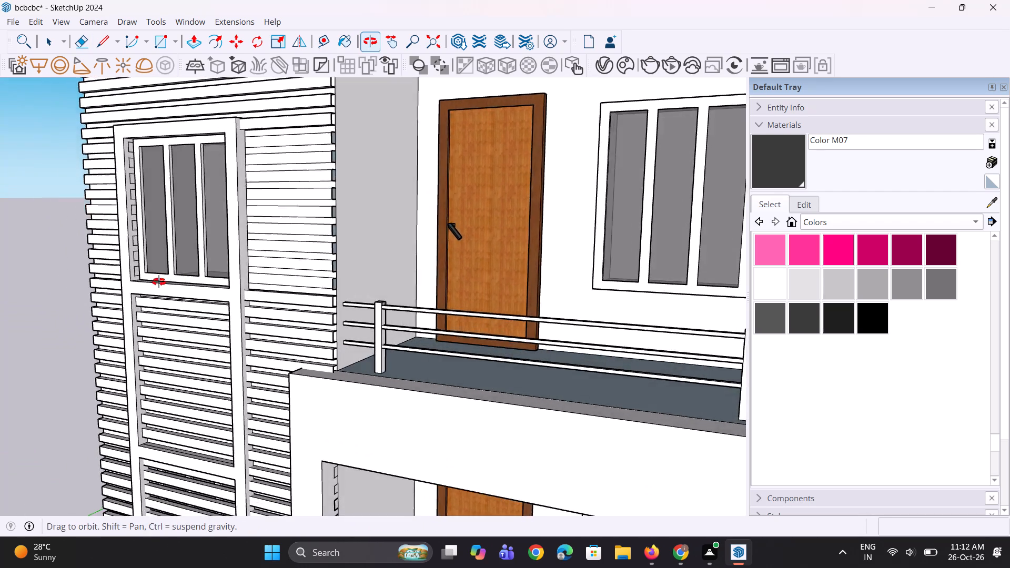
{"action": "middle_click_drag", "start_coordinate": [159, 282], "coordinate": [245, 286]}
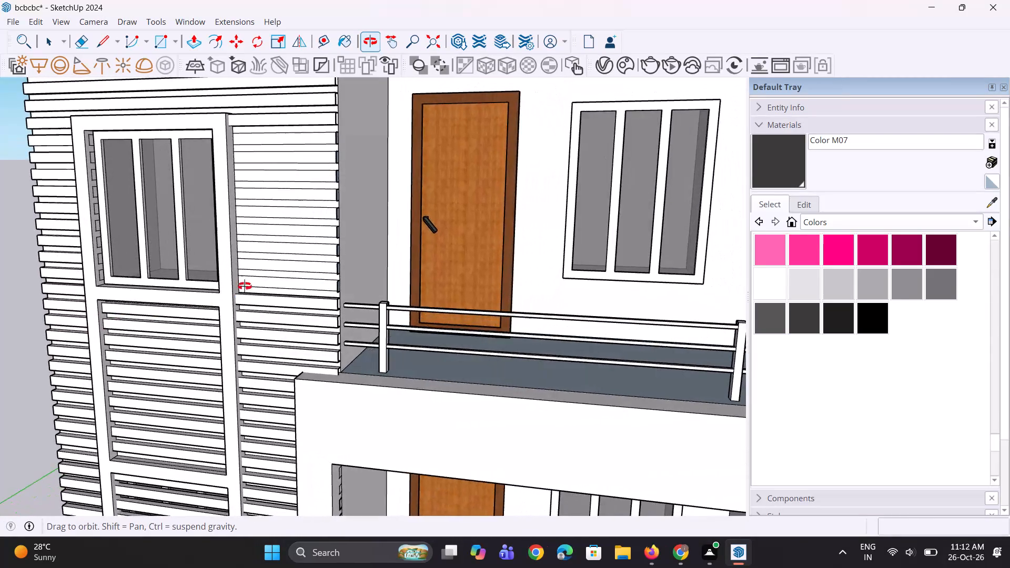
{"action": "middle_click_drag", "start_coordinate": [245, 286], "coordinate": [251, 283]}
{"action": "scroll", "coordinate": [365, 208], "scroll_direction": "up", "scroll_amount": 1}
{"action": "middle_click_drag", "start_coordinate": [418, 185], "coordinate": [301, 232]}
{"action": "key", "text": "p"}
{"action": "scroll", "coordinate": [311, 132], "scroll_direction": "up", "scroll_amount": 1}
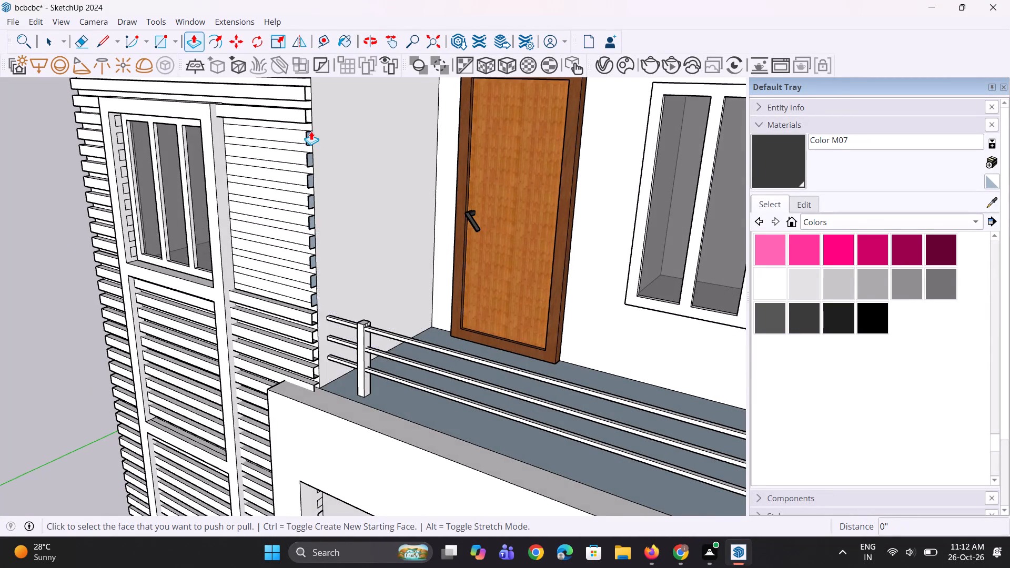
{"action": "scroll", "coordinate": [306, 131], "scroll_direction": "up", "scroll_amount": 2}
{"action": "left_click", "coordinate": [297, 136]}
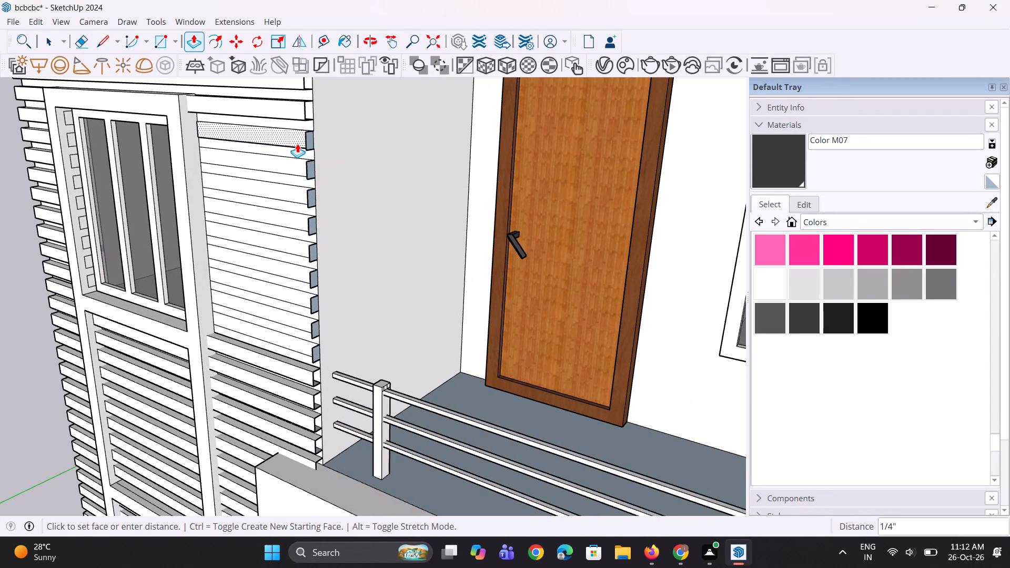
{"action": "left_click", "coordinate": [304, 142]}
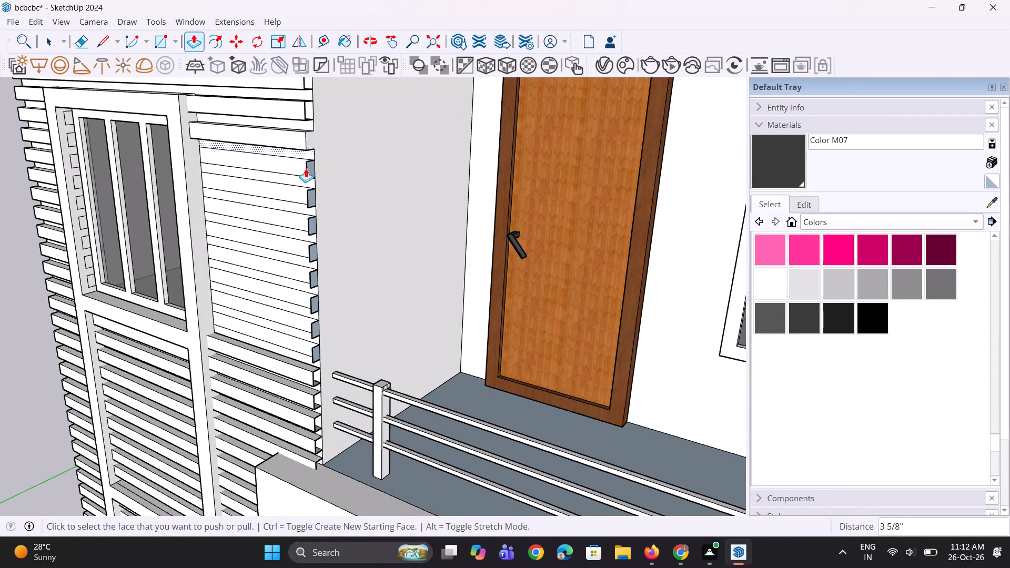
Push the top louvre strip in the frame's middle panel back flush with the wall.
{"action": "middle_click_drag", "start_coordinate": [303, 173], "coordinate": [386, 145]}
{"action": "scroll", "coordinate": [442, 125], "scroll_direction": "down", "scroll_amount": 8}
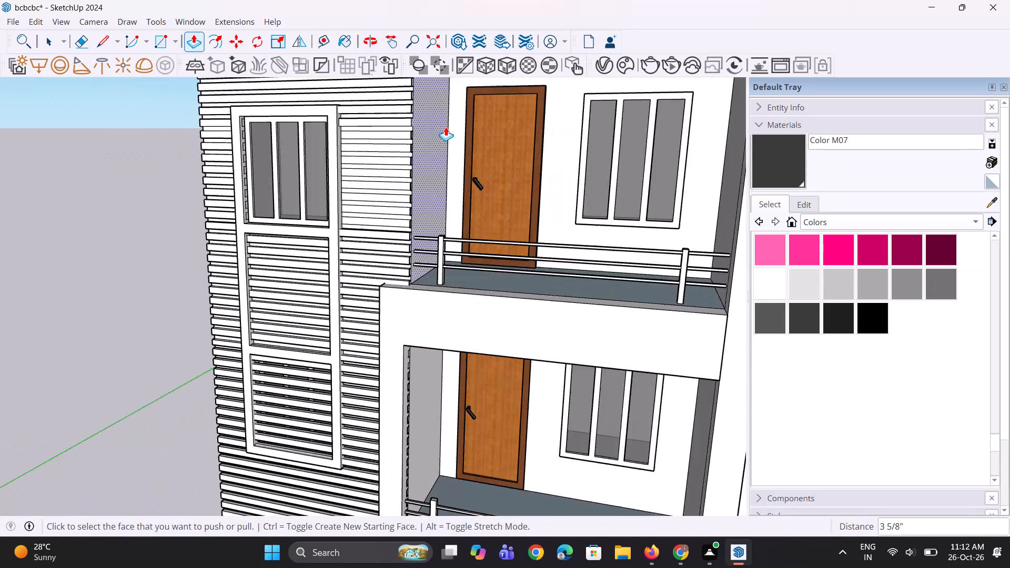
{"action": "middle_click_drag", "start_coordinate": [291, 251], "coordinate": [228, 269]}
{"action": "scroll", "coordinate": [340, 221], "scroll_direction": "up", "scroll_amount": 10}
{"action": "middle_click_drag", "start_coordinate": [304, 225], "coordinate": [290, 214]}
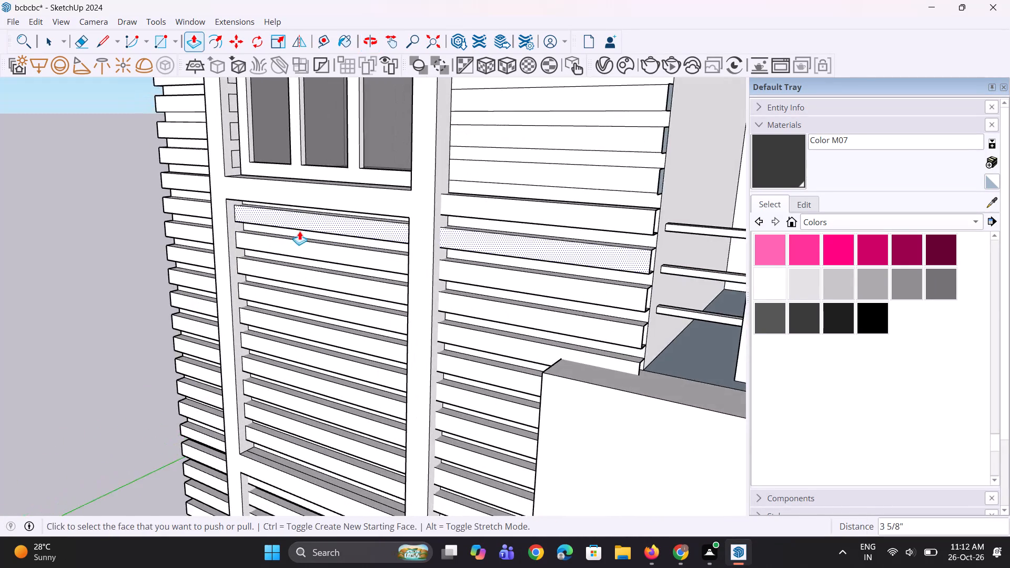
{"action": "scroll", "coordinate": [299, 231], "scroll_direction": "up", "scroll_amount": 5}
{"action": "left_click", "coordinate": [302, 219]}
{"action": "left_click", "coordinate": [379, 210]}
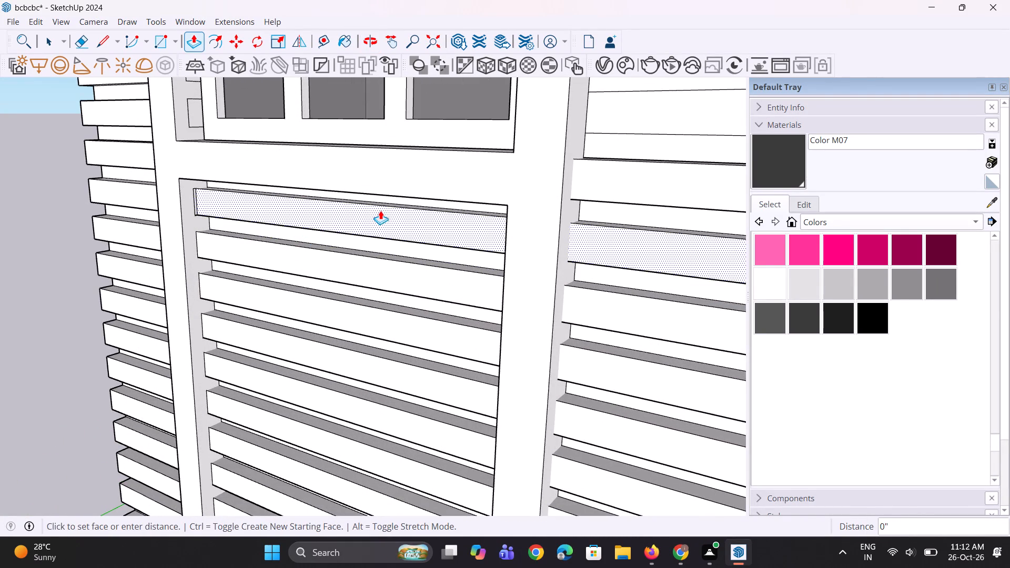
{"action": "left_click", "coordinate": [429, 205]}
Push the second, third and fourth louvre strips in the frame's middle panel back to the wall with Push/Pull.
{"action": "double_click", "coordinate": [388, 285]}
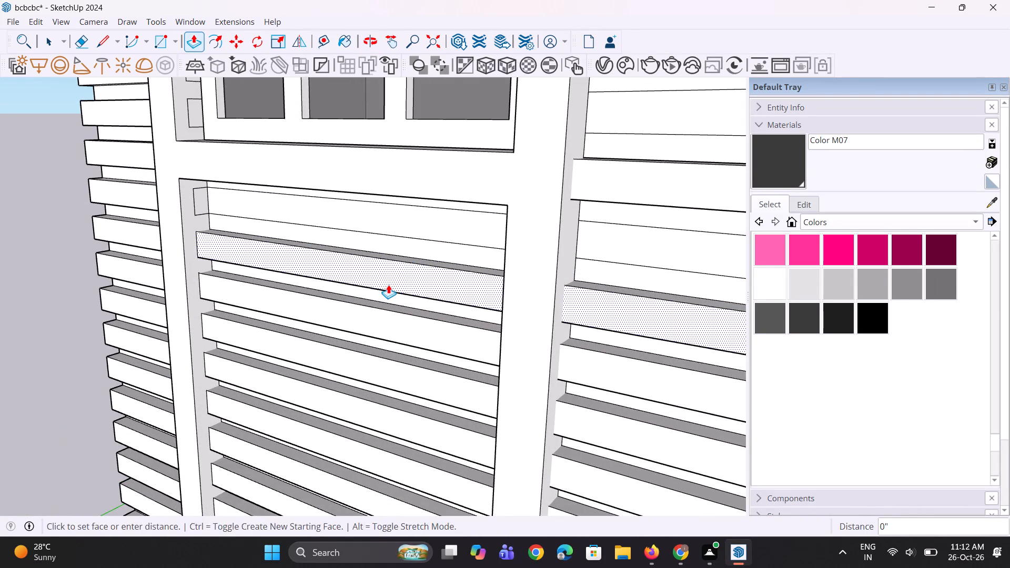
{"action": "double_click", "coordinate": [385, 311]}
{"action": "double_click", "coordinate": [372, 357]}
Push the fourth louvre strip in the middle panel a further 5/16" back so it sits flush with the wall.
{"action": "scroll", "coordinate": [378, 288], "scroll_direction": "down", "scroll_amount": 3}
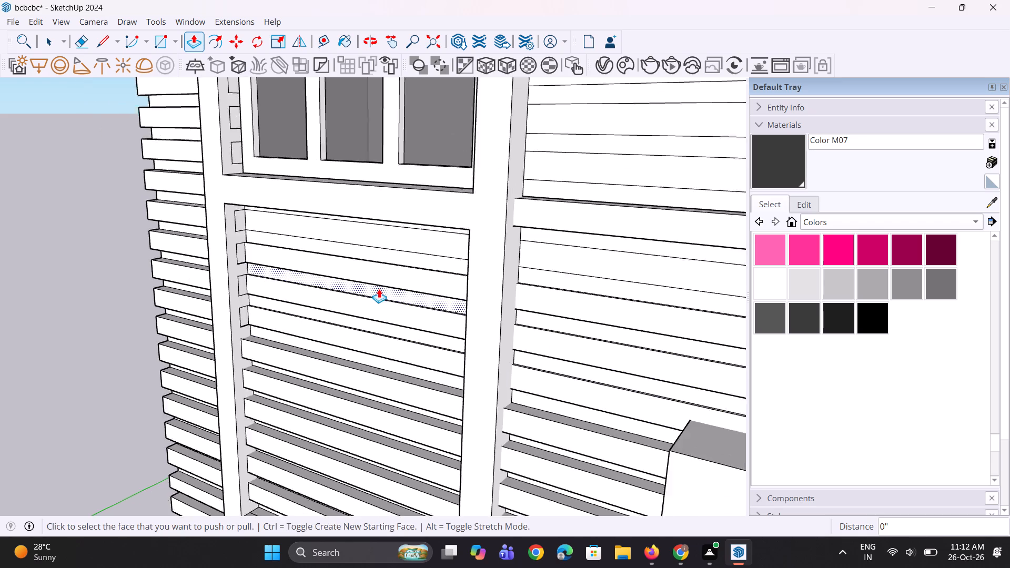
{"action": "scroll", "coordinate": [379, 289], "scroll_direction": "down", "scroll_amount": 2}
{"action": "scroll", "coordinate": [377, 335], "scroll_direction": "up", "scroll_amount": 4}
{"action": "middle_click_drag", "start_coordinate": [378, 328], "coordinate": [363, 366]}
{"action": "scroll", "coordinate": [363, 366], "scroll_direction": "up", "scroll_amount": 4}
{"action": "left_click", "coordinate": [400, 346]}
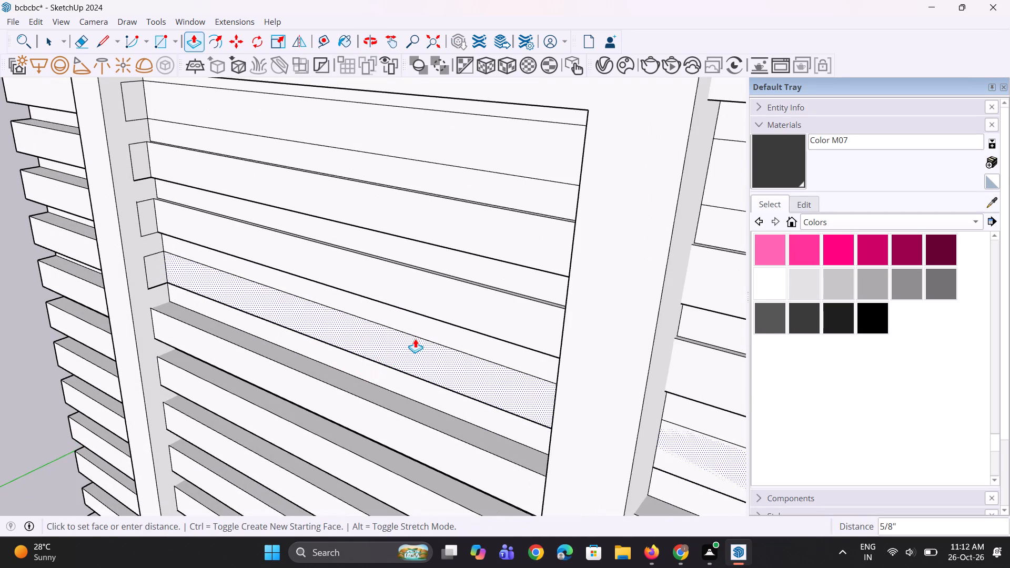
{"action": "left_click", "coordinate": [438, 333]}
Push the fifth louvre strip in the middle panel back 3 5/16", flush with the wall.
{"action": "scroll", "coordinate": [395, 260], "scroll_direction": "down", "scroll_amount": 4}
{"action": "left_click", "coordinate": [347, 354]}
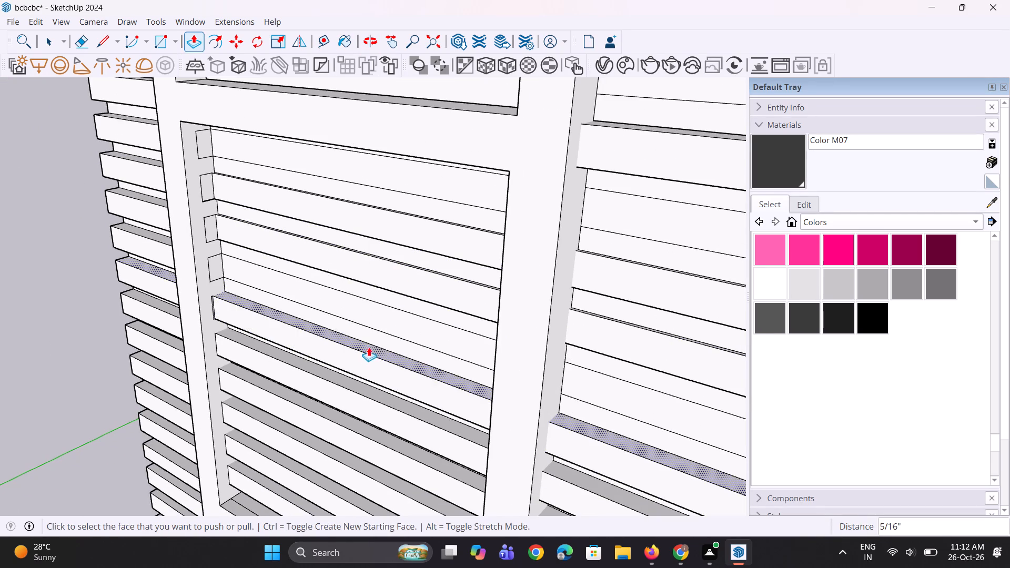
{"action": "left_click", "coordinate": [376, 367]}
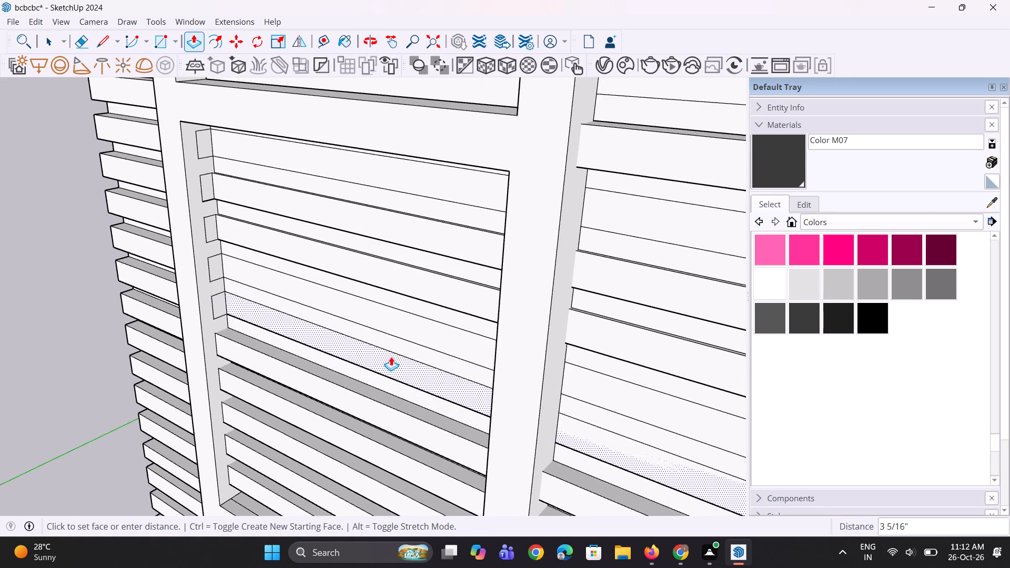
{"action": "left_click", "coordinate": [415, 350]}
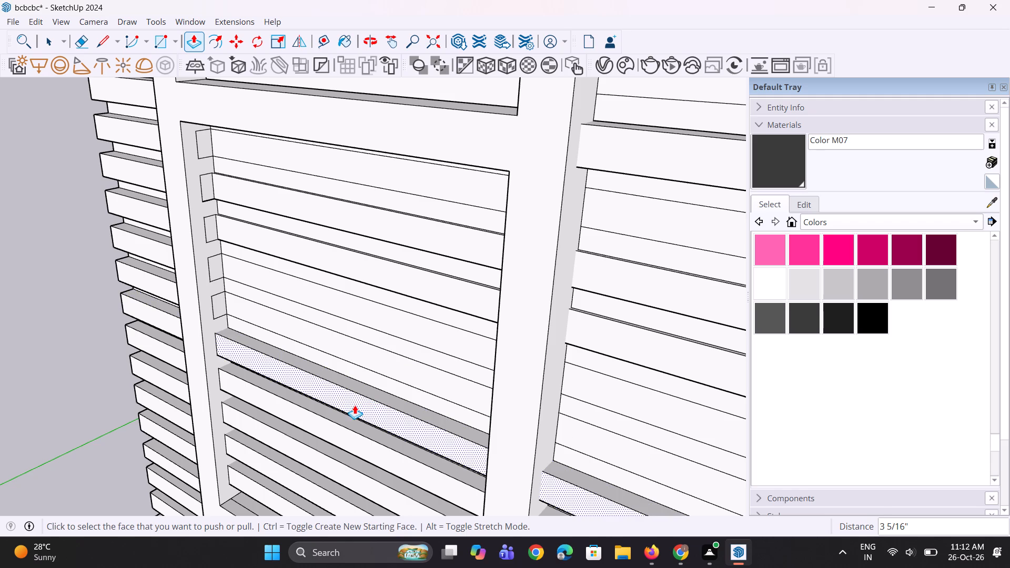
Push the remaining louvre strips in the middle panel back flush with the wall by the same distance, down to the lower frame bar.
{"action": "double_click", "coordinate": [346, 402]}
{"action": "middle_click_drag", "start_coordinate": [344, 395], "coordinate": [421, 338]}
{"action": "scroll", "coordinate": [401, 229], "scroll_direction": "down", "scroll_amount": 5}
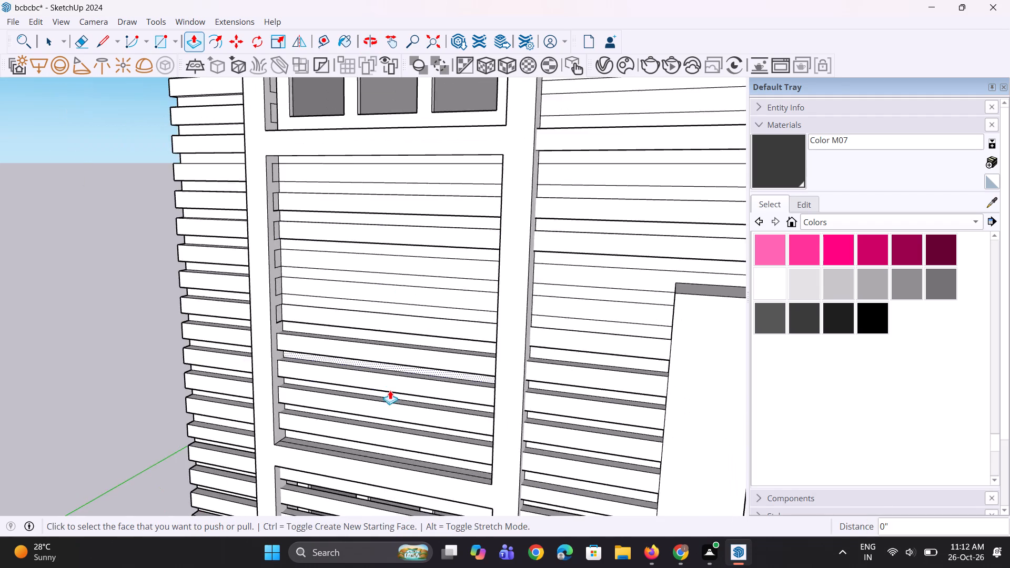
{"action": "scroll", "coordinate": [390, 390], "scroll_direction": "up", "scroll_amount": 6}
{"action": "double_click", "coordinate": [456, 342]}
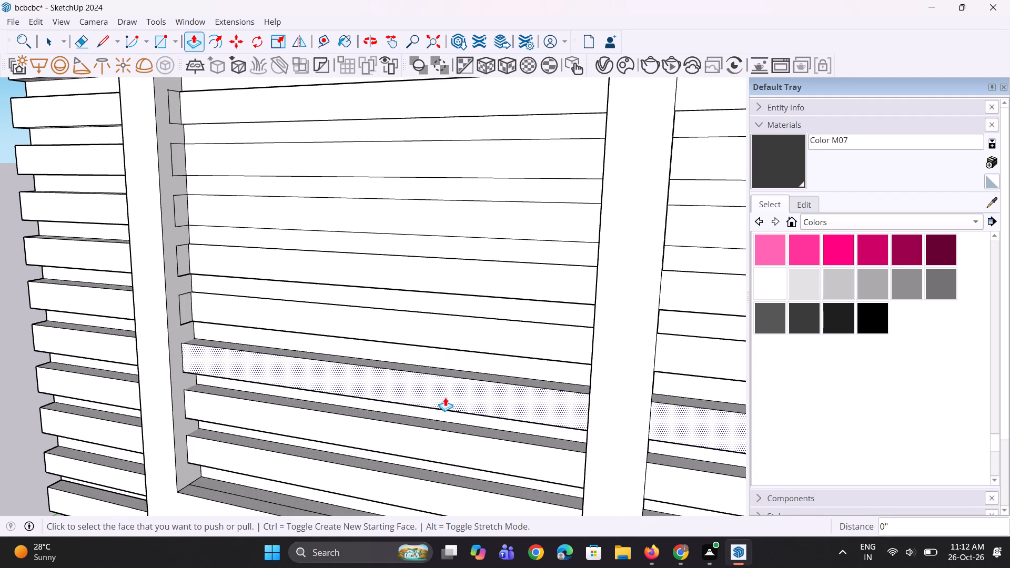
{"action": "double_click", "coordinate": [445, 397]}
{"action": "scroll", "coordinate": [433, 400], "scroll_direction": "up", "scroll_amount": 1}
{"action": "scroll", "coordinate": [433, 397], "scroll_direction": "down", "scroll_amount": 4}
{"action": "middle_click_drag", "start_coordinate": [452, 404], "coordinate": [578, 352]}
{"action": "scroll", "coordinate": [565, 429], "scroll_direction": "up", "scroll_amount": 2}
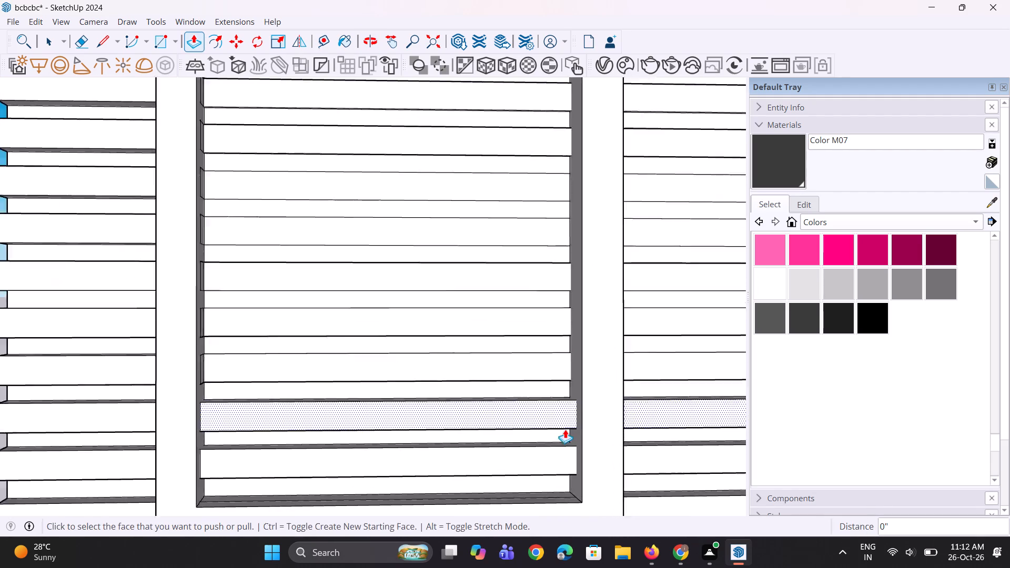
{"action": "scroll", "coordinate": [565, 429], "scroll_direction": "up", "scroll_amount": 1}
{"action": "double_click", "coordinate": [529, 415]}
{"action": "double_click", "coordinate": [522, 468]}
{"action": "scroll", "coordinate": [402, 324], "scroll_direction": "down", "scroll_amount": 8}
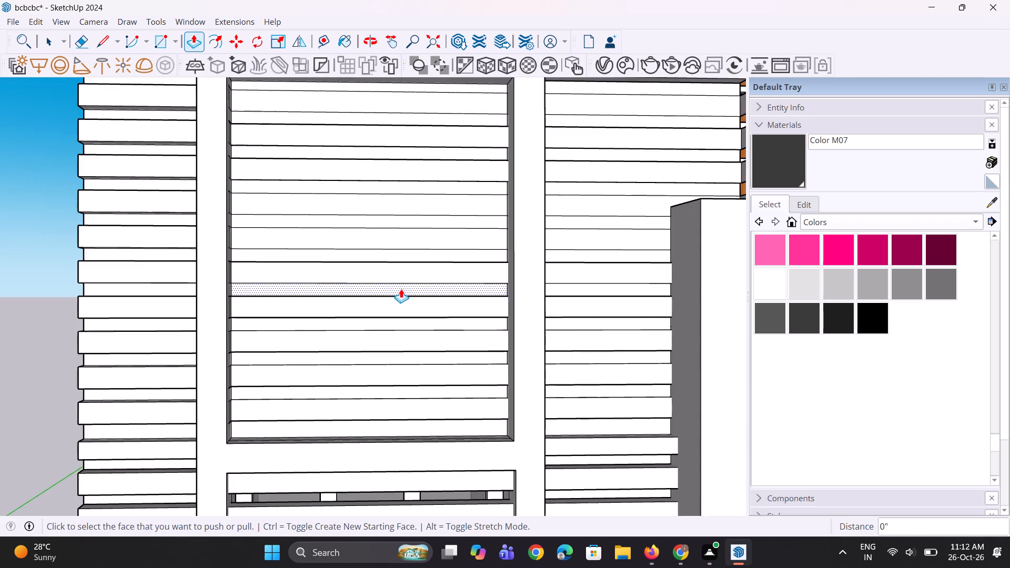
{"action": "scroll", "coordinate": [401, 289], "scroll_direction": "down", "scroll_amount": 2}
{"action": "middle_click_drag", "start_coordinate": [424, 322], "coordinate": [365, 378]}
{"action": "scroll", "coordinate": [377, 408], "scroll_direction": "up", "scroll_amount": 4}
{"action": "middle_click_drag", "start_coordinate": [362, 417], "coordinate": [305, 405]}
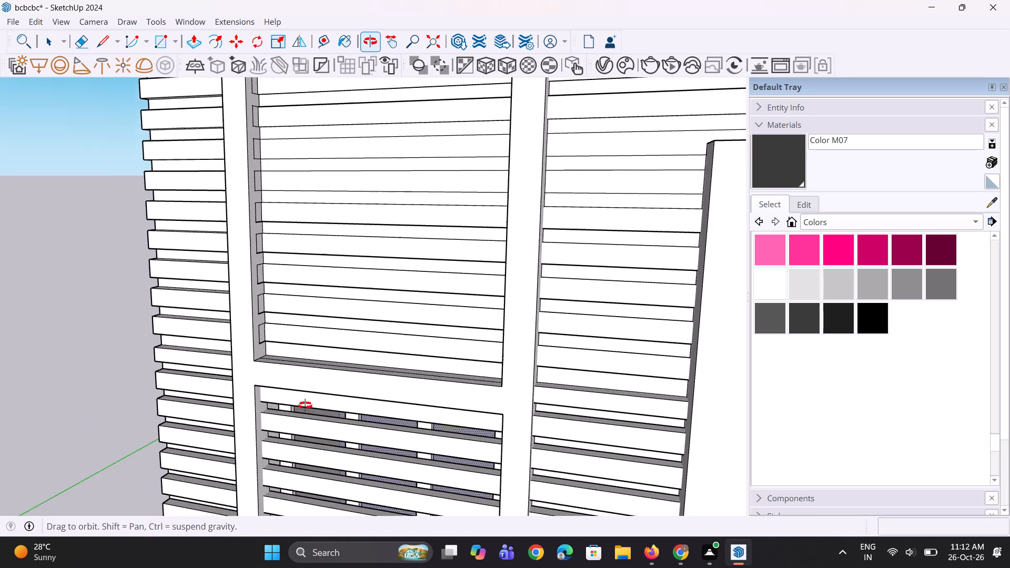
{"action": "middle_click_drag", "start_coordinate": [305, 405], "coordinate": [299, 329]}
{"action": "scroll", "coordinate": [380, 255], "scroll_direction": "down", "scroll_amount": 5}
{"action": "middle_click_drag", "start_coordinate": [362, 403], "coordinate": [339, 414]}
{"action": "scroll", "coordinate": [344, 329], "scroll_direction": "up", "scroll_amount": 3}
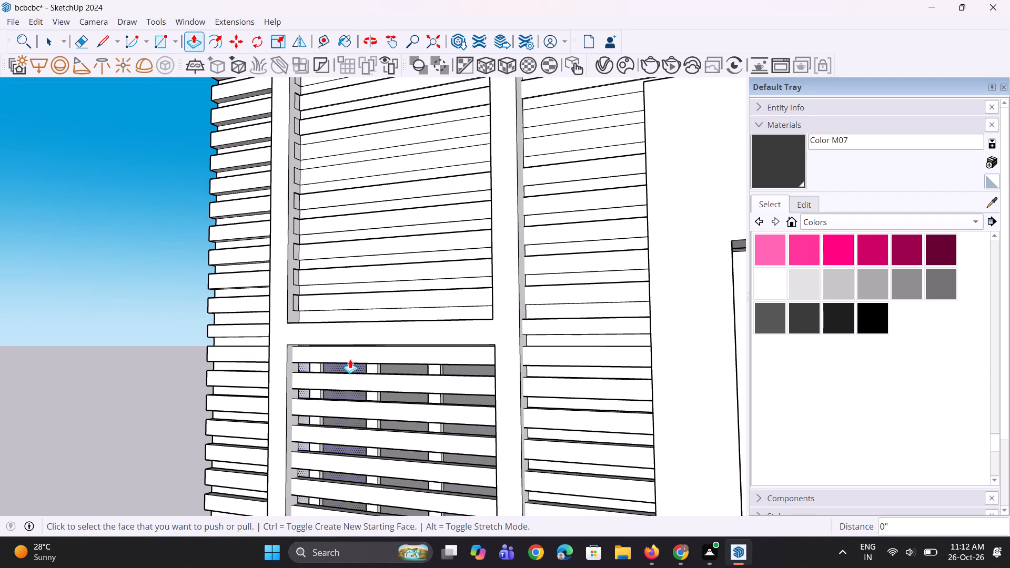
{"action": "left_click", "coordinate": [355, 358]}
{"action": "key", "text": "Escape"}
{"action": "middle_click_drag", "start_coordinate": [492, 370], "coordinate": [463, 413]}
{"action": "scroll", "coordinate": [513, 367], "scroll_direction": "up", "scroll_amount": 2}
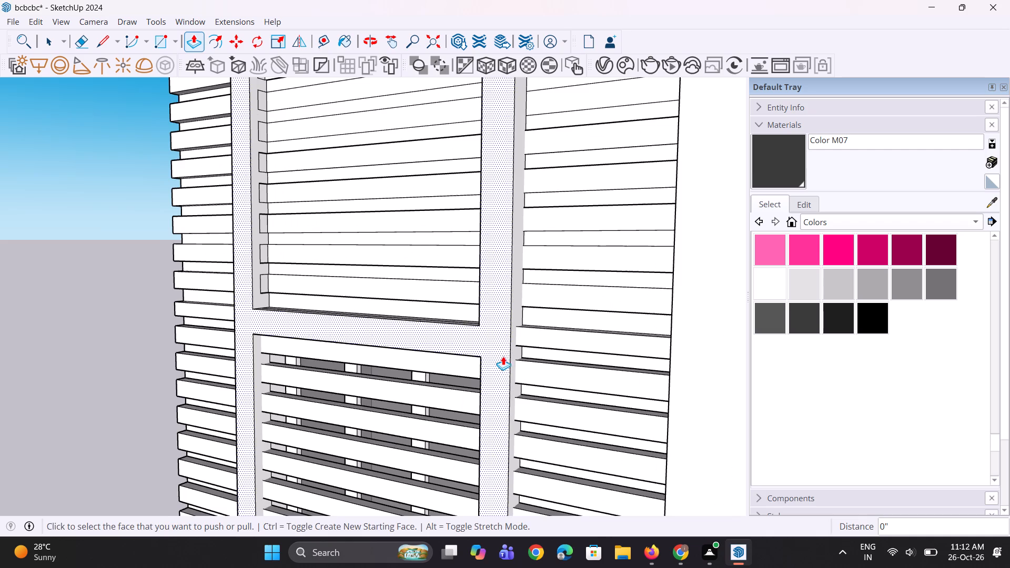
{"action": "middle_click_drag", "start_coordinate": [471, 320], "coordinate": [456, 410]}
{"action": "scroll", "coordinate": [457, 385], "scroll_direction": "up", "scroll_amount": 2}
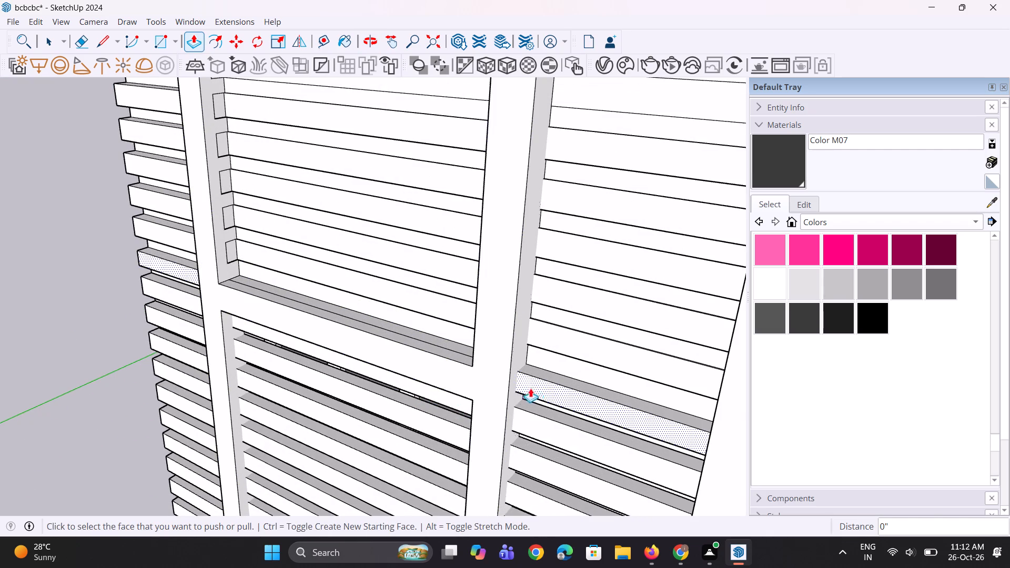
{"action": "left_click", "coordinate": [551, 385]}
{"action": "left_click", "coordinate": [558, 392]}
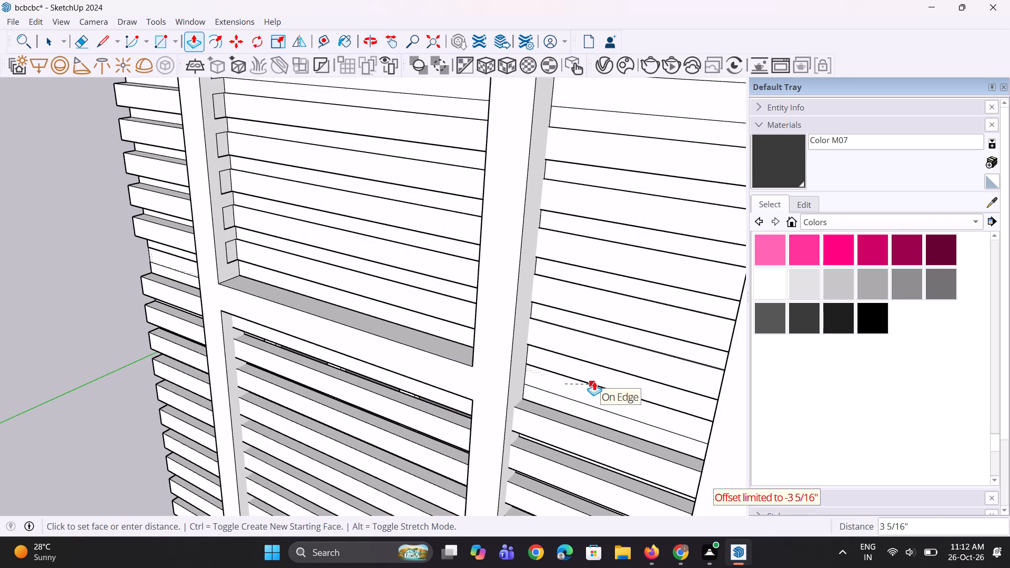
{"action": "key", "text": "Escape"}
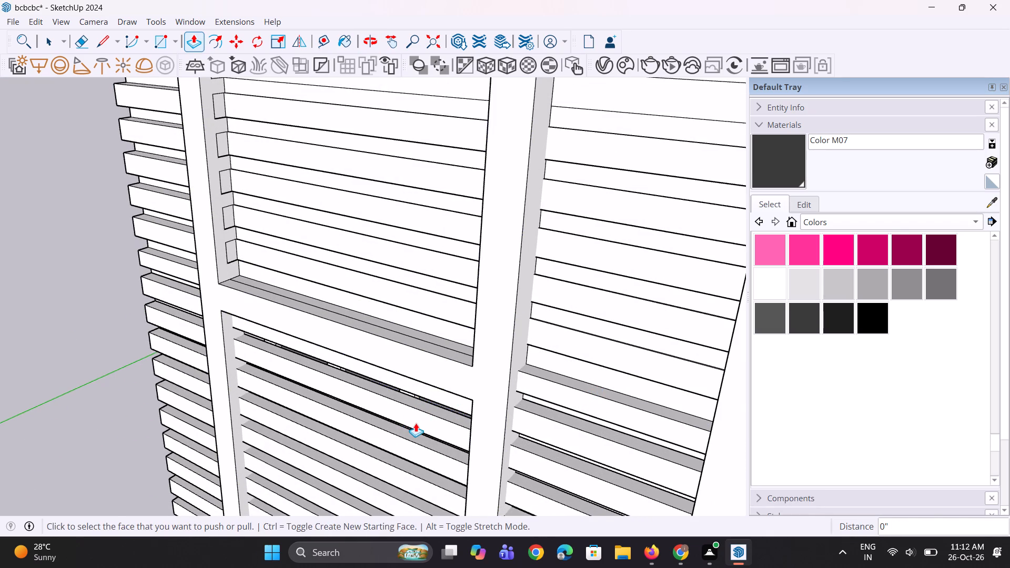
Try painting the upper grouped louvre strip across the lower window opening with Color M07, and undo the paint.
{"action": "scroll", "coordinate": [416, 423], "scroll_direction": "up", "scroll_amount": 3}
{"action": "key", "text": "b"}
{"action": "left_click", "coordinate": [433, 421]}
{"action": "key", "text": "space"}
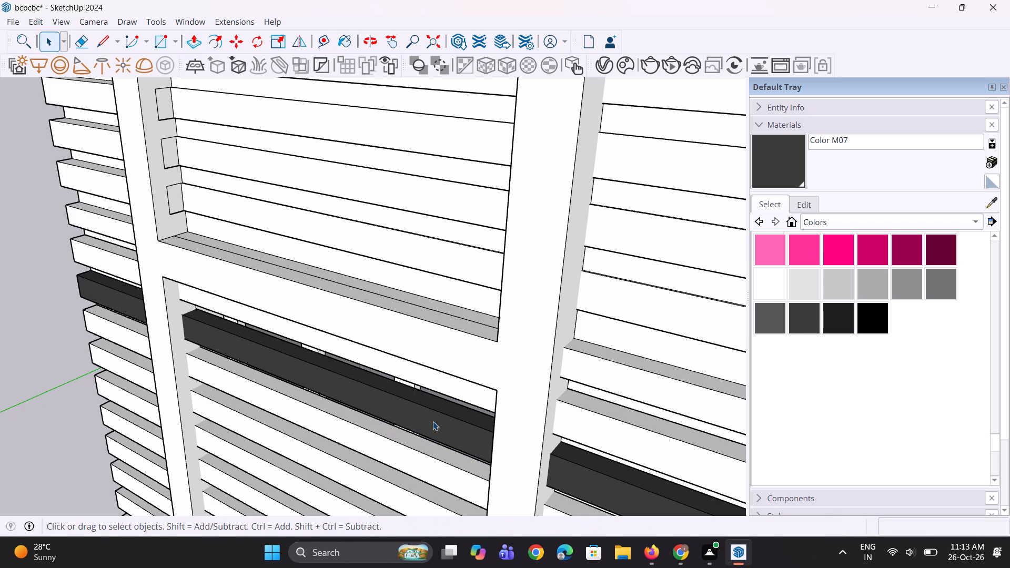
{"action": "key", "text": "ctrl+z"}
Explode the upper grouped louvre strip that crosses the lower window opening.
{"action": "key", "text": "space"}
{"action": "left_click", "coordinate": [431, 422]}
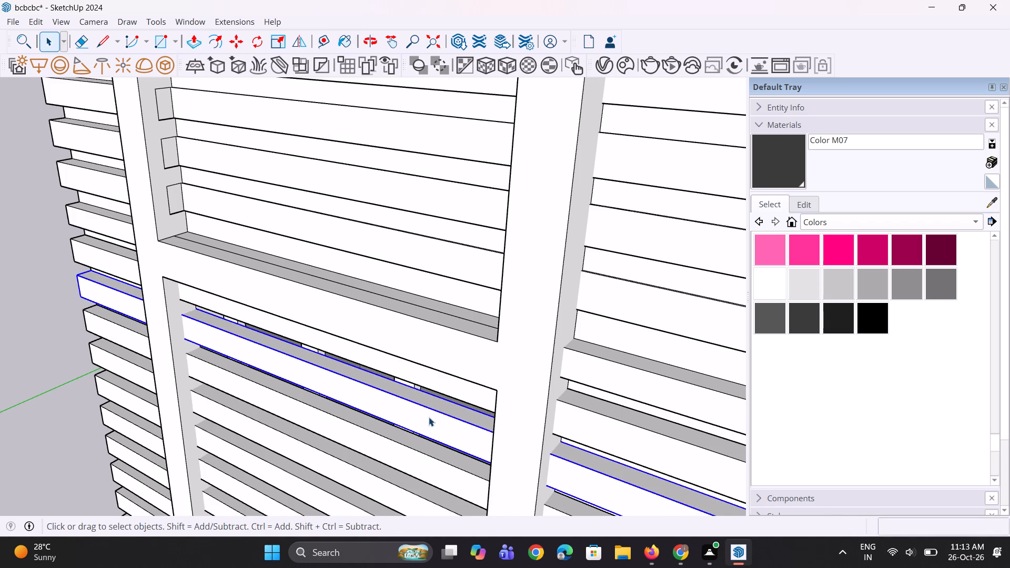
{"action": "scroll", "coordinate": [429, 417], "scroll_direction": "down", "scroll_amount": 6}
{"action": "right_click", "coordinate": [426, 416]}
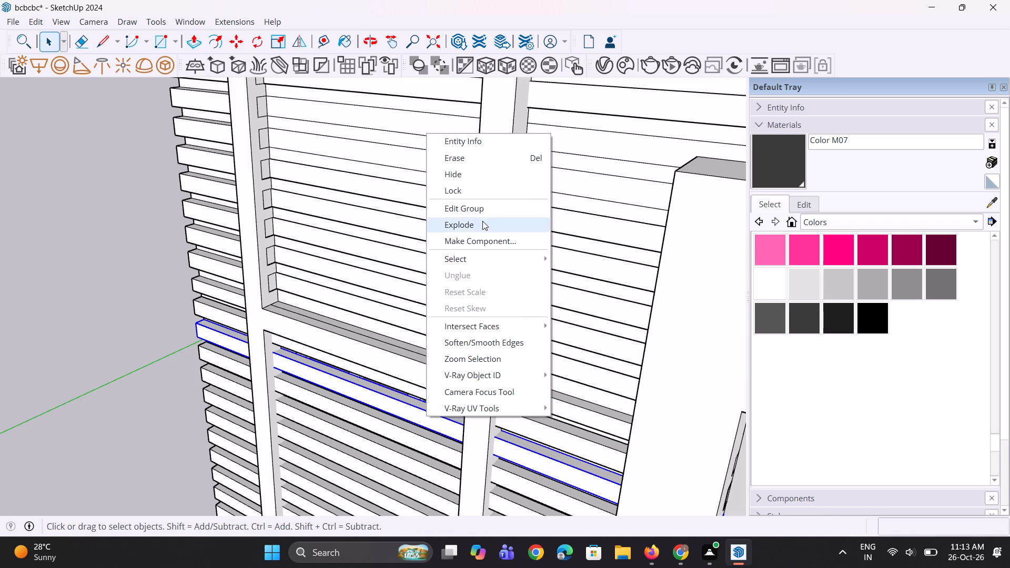
{"action": "left_click", "coordinate": [482, 221]}
Explode the next three grouped louvre strips down the lower window opening, one at a time.
{"action": "scroll", "coordinate": [425, 179], "scroll_direction": "down", "scroll_amount": 5}
{"action": "middle_click_drag", "start_coordinate": [324, 412], "coordinate": [401, 393]}
{"action": "scroll", "coordinate": [426, 371], "scroll_direction": "up", "scroll_amount": 2}
{"action": "scroll", "coordinate": [415, 265], "scroll_direction": "down", "scroll_amount": 5}
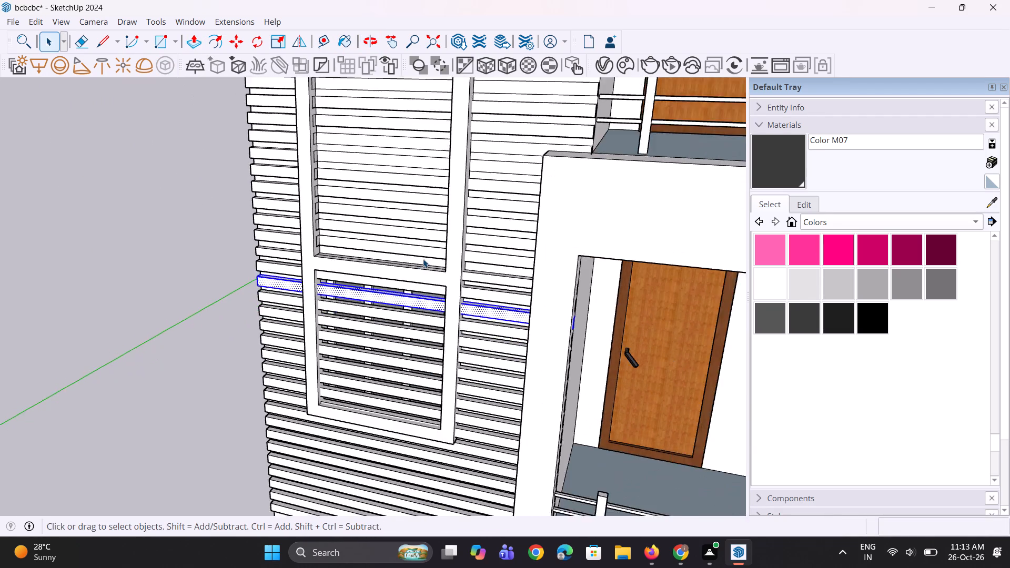
{"action": "scroll", "coordinate": [423, 259], "scroll_direction": "down", "scroll_amount": 5}
{"action": "scroll", "coordinate": [424, 437], "scroll_direction": "up", "scroll_amount": 4}
{"action": "scroll", "coordinate": [471, 185], "scroll_direction": "up", "scroll_amount": 5}
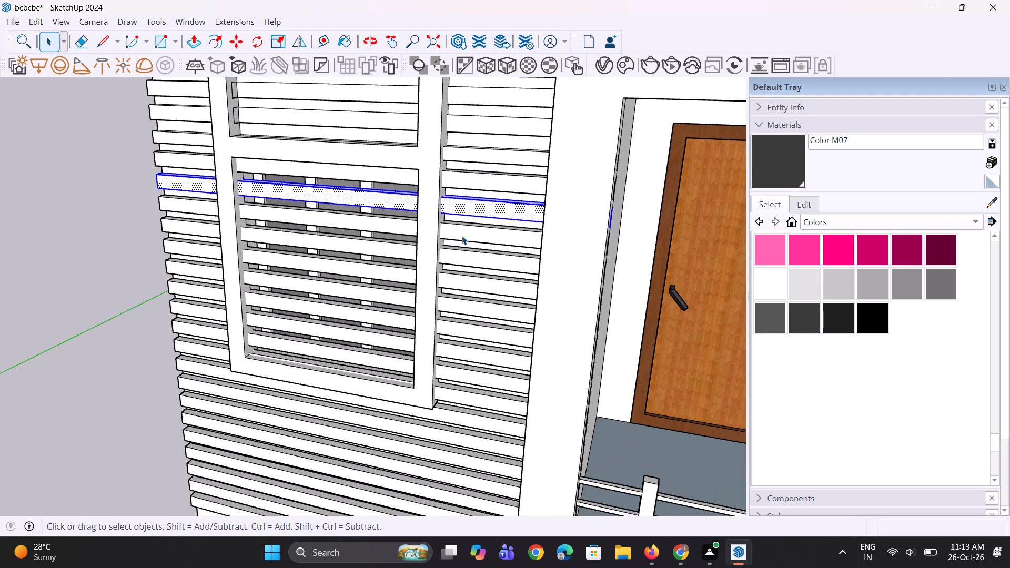
{"action": "left_click", "coordinate": [461, 236]}
{"action": "right_click", "coordinate": [461, 236]}
{"action": "left_click", "coordinate": [487, 330]}
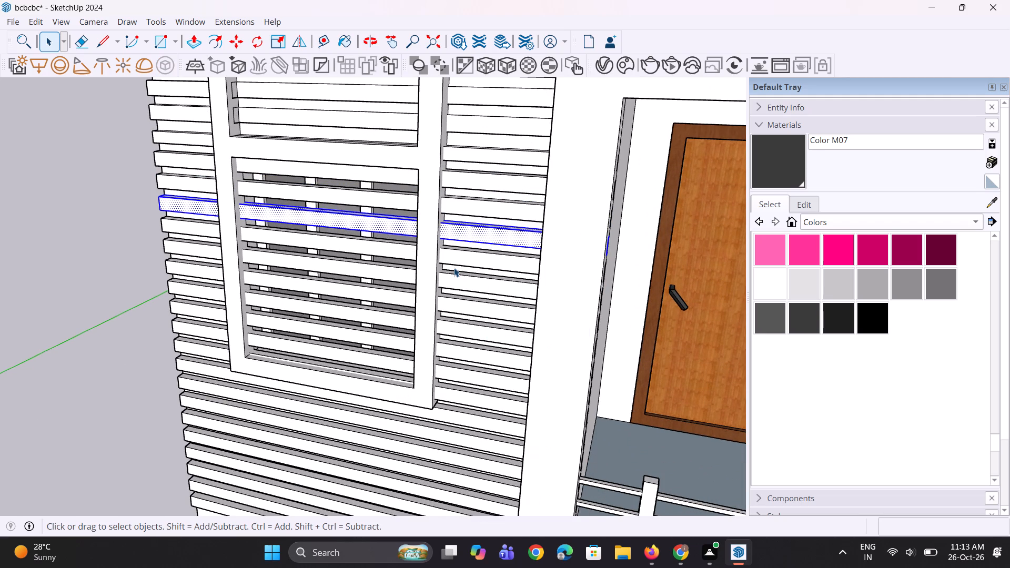
{"action": "left_click", "coordinate": [469, 255]}
{"action": "right_click", "coordinate": [469, 255]}
{"action": "left_click", "coordinate": [498, 347]}
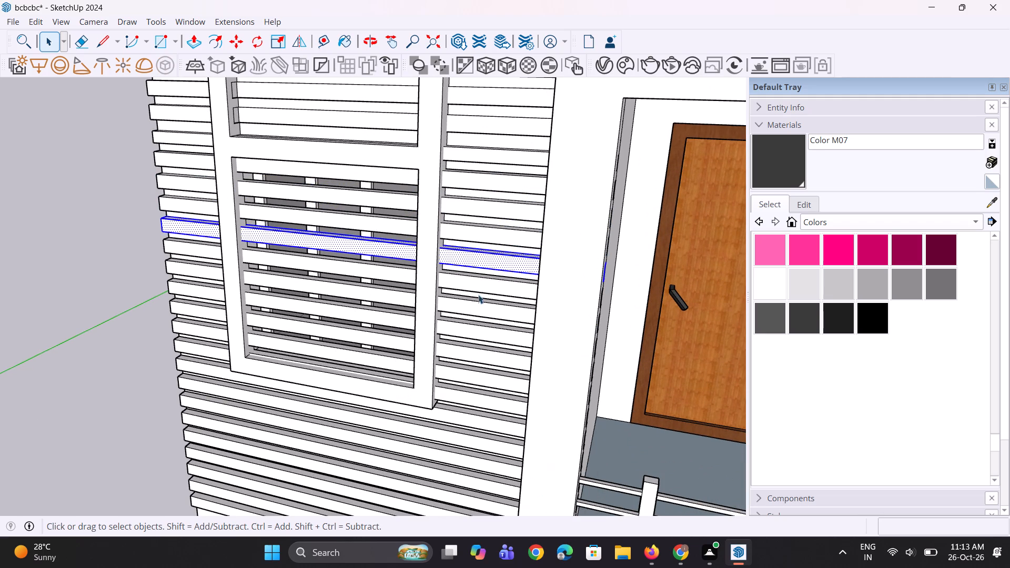
{"action": "left_click", "coordinate": [477, 282]}
{"action": "right_click", "coordinate": [477, 282]}
{"action": "left_click", "coordinate": [510, 373]}
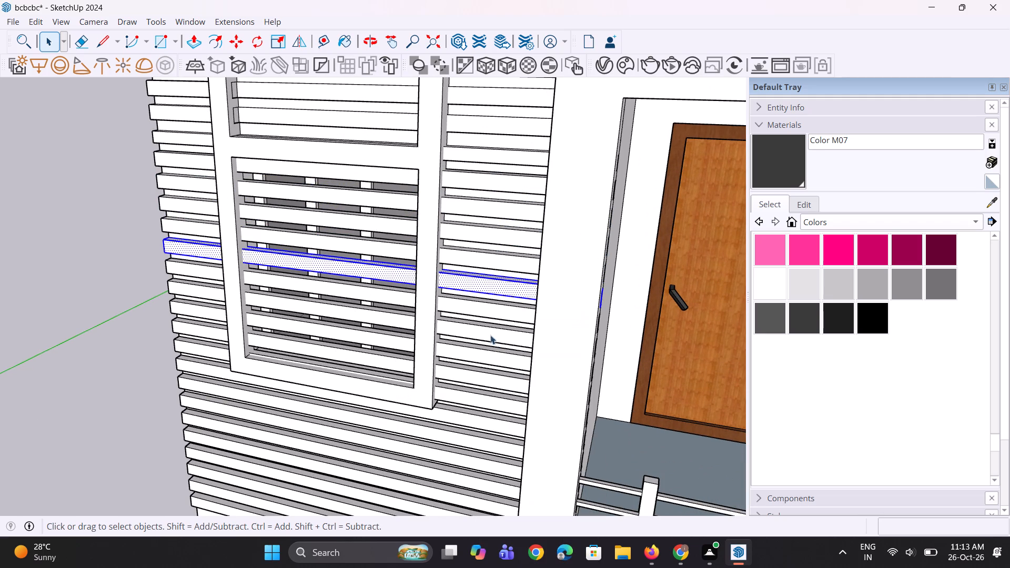
Explode the next five grouped louvre strips, ending with the one along the lower window opening's bottom edge.
{"action": "left_click", "coordinate": [484, 311]}
{"action": "right_click", "coordinate": [484, 311]}
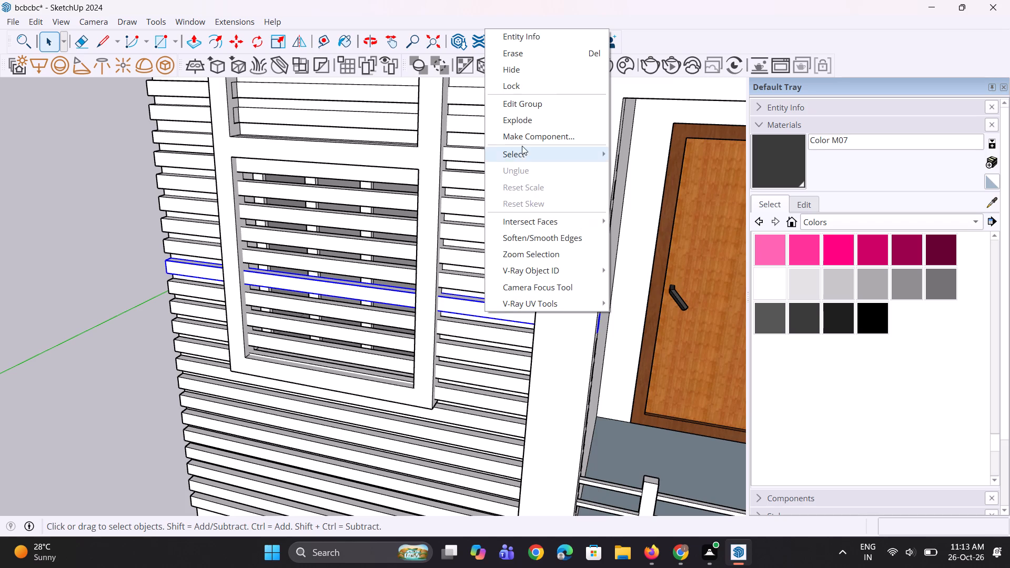
{"action": "left_click", "coordinate": [527, 122]}
{"action": "left_click", "coordinate": [490, 333]}
{"action": "right_click", "coordinate": [490, 333]}
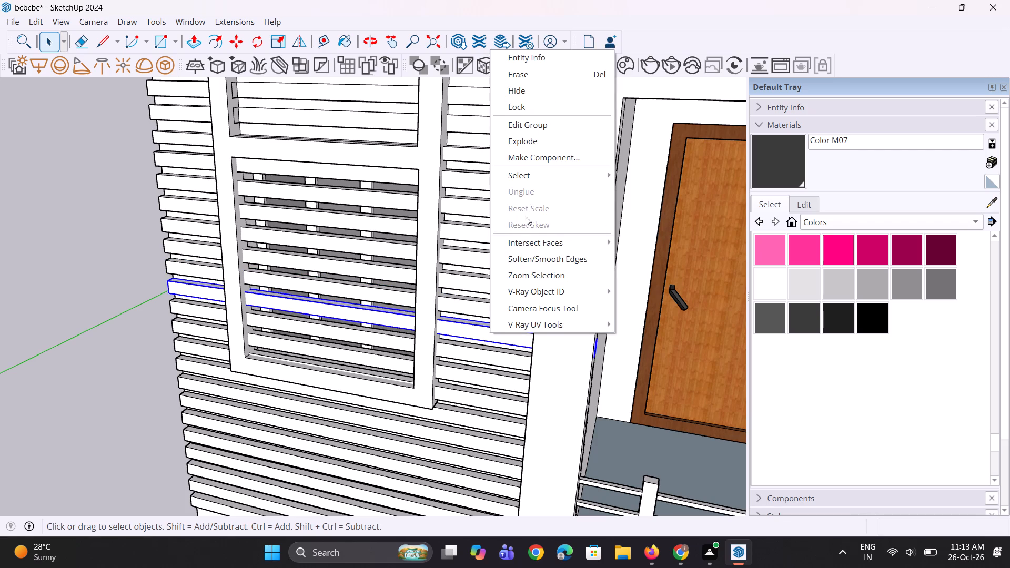
{"action": "left_click", "coordinate": [530, 140]}
{"action": "left_click", "coordinate": [484, 351]}
{"action": "right_click", "coordinate": [480, 354]}
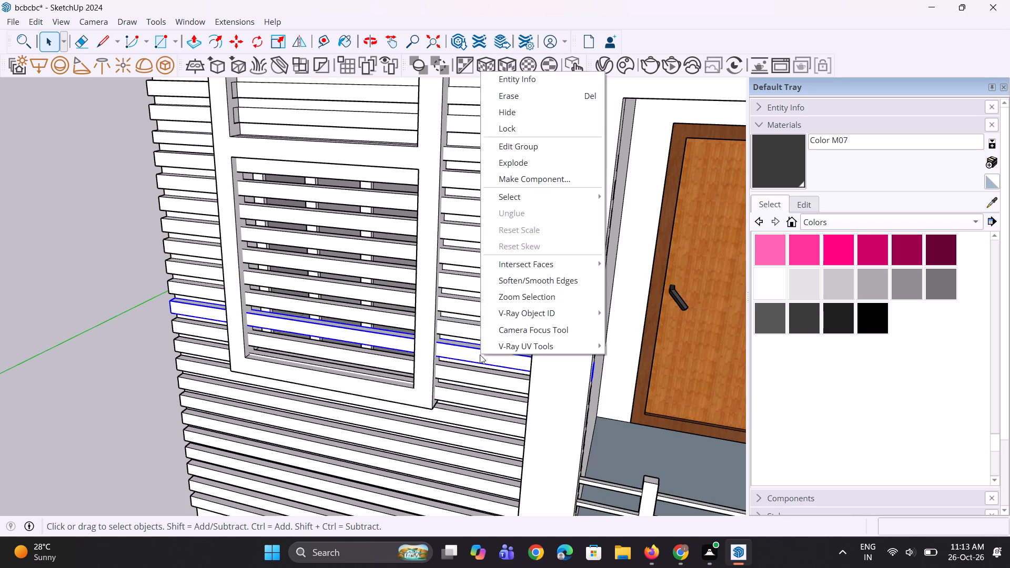
{"action": "left_click", "coordinate": [528, 159]}
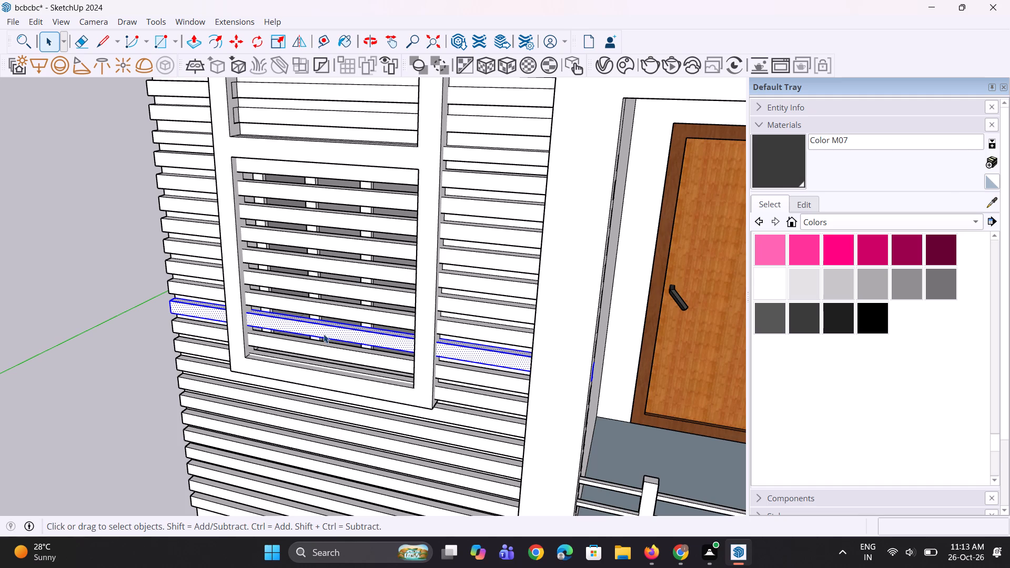
{"action": "left_click", "coordinate": [336, 359]}
{"action": "right_click", "coordinate": [336, 358]}
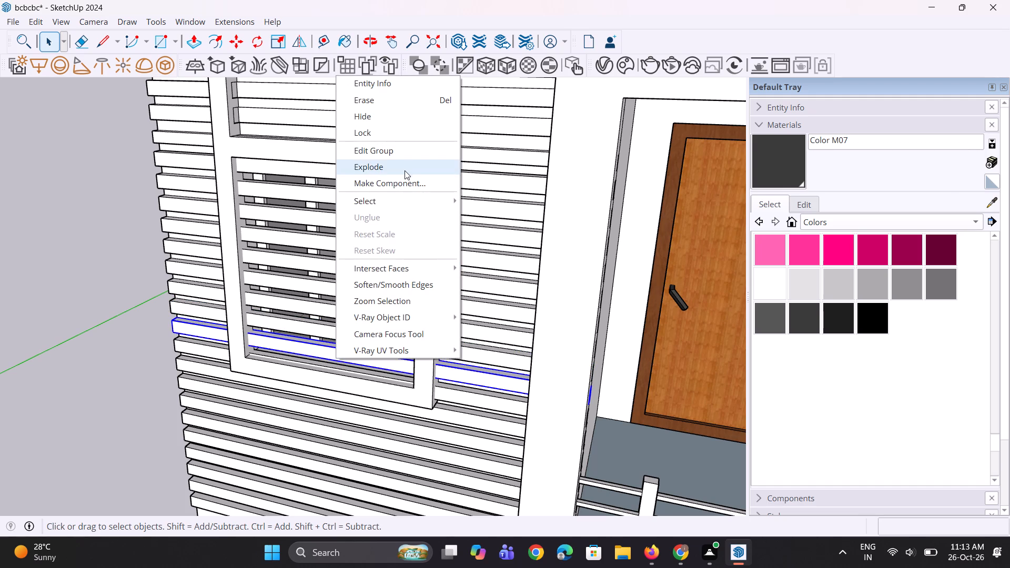
{"action": "left_click", "coordinate": [404, 167]}
{"action": "scroll", "coordinate": [430, 366], "scroll_direction": "up", "scroll_amount": 3}
{"action": "left_click", "coordinate": [441, 411]}
{"action": "right_click", "coordinate": [445, 405]}
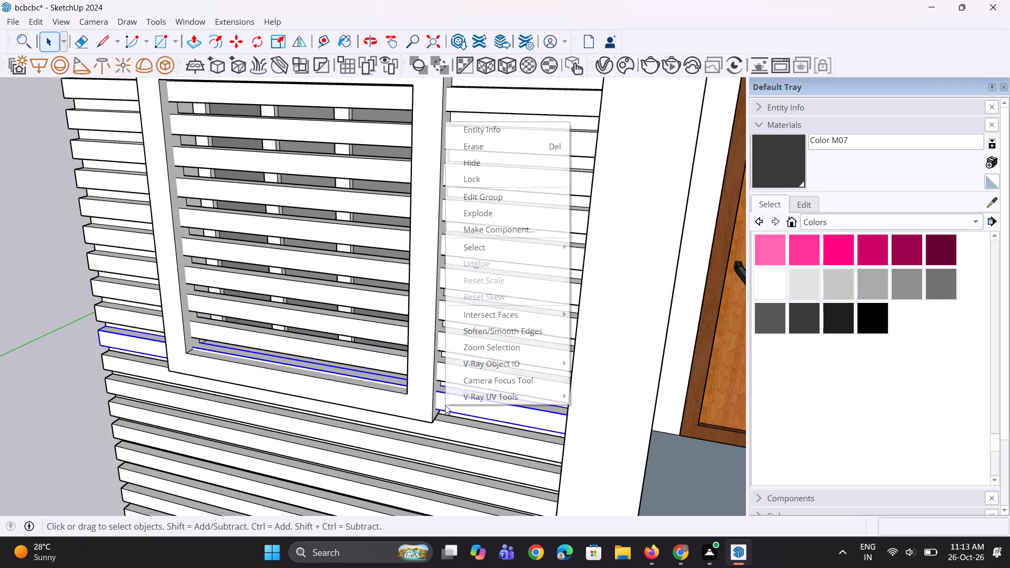
{"action": "left_click", "coordinate": [504, 208]}
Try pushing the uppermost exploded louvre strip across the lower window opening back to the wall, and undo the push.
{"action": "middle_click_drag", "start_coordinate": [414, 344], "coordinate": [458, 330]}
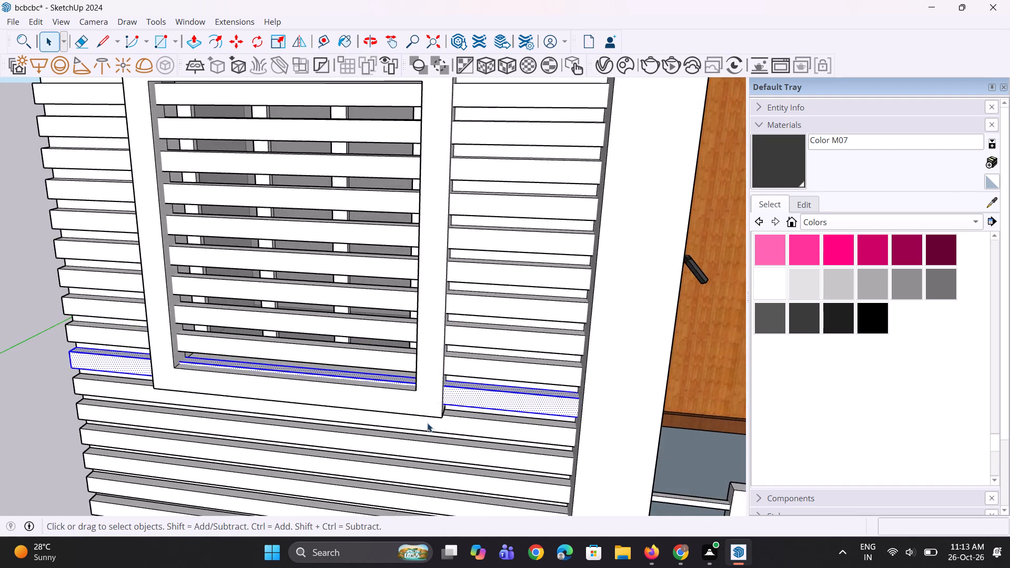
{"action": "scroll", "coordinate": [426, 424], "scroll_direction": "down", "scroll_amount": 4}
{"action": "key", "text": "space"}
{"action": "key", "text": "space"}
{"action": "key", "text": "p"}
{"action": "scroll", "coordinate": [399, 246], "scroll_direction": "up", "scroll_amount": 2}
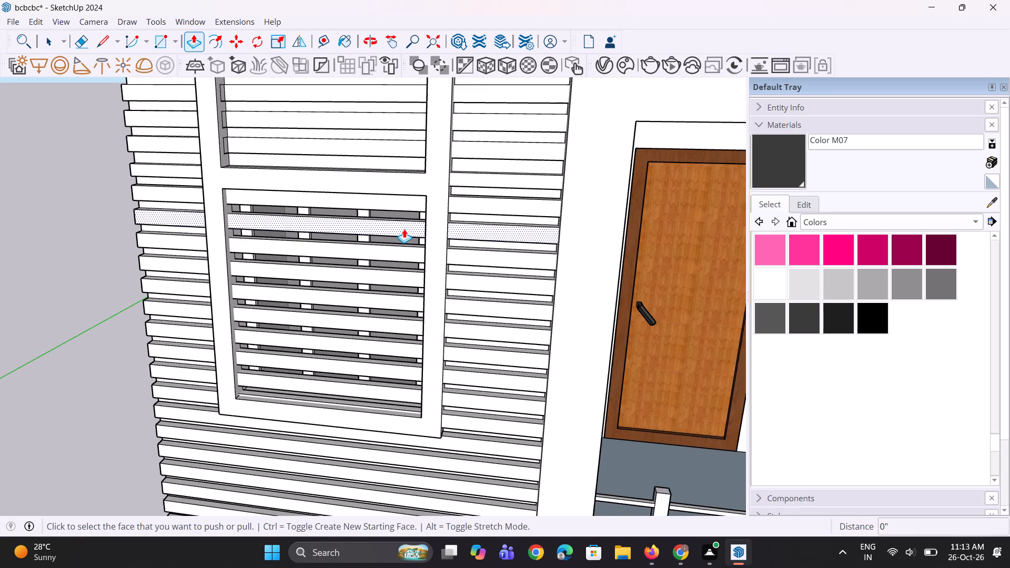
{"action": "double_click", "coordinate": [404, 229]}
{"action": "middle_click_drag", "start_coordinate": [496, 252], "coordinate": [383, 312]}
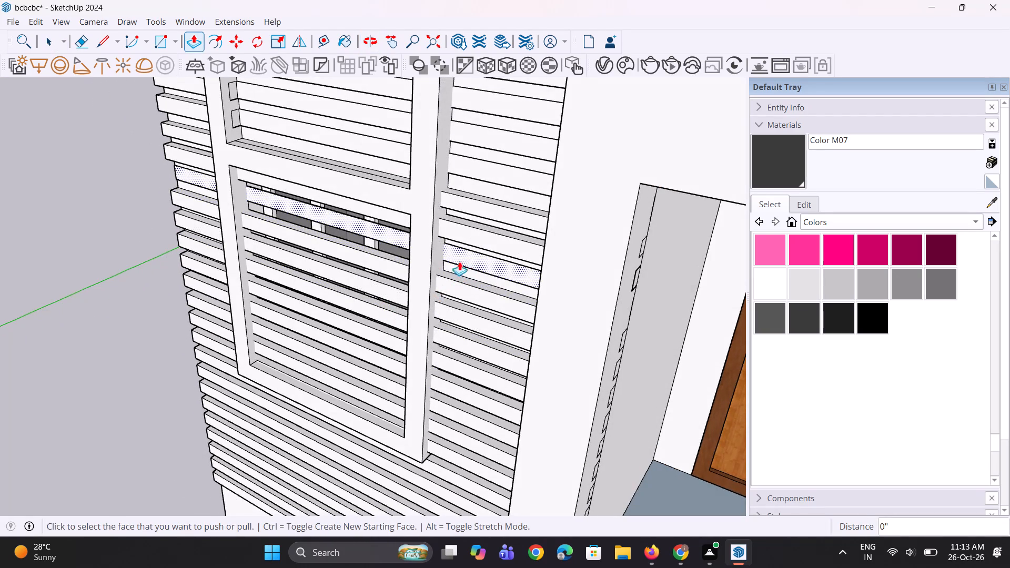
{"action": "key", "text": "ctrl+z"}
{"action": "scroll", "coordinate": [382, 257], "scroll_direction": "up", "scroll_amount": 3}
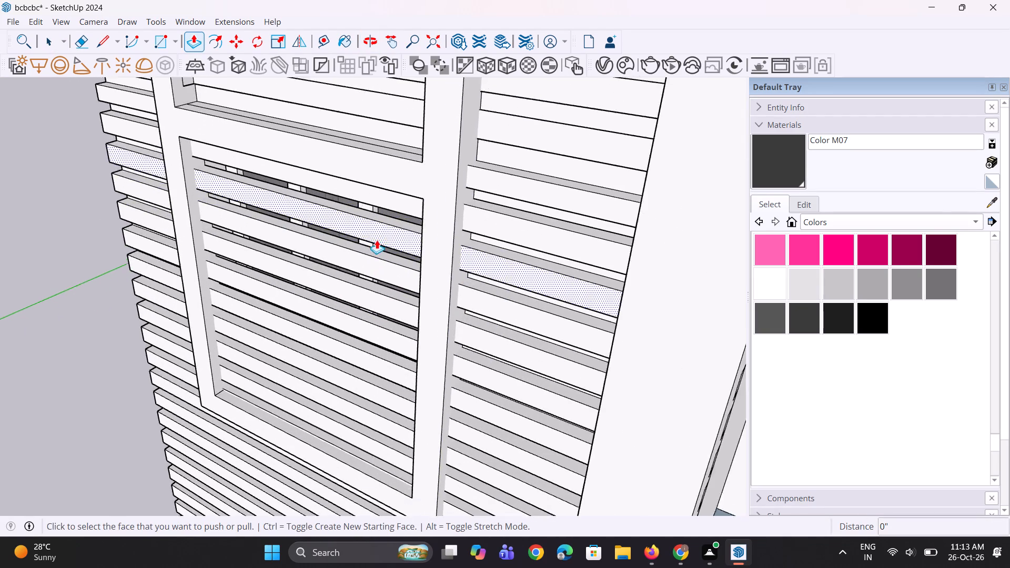
Push the uppermost exploded louvre strip across the lower window opening back 3 5/8 inches, and repeat on the next two strips down.
{"action": "scroll", "coordinate": [377, 240], "scroll_direction": "up", "scroll_amount": 1}
{"action": "left_click", "coordinate": [376, 231]}
{"action": "left_click", "coordinate": [405, 204]}
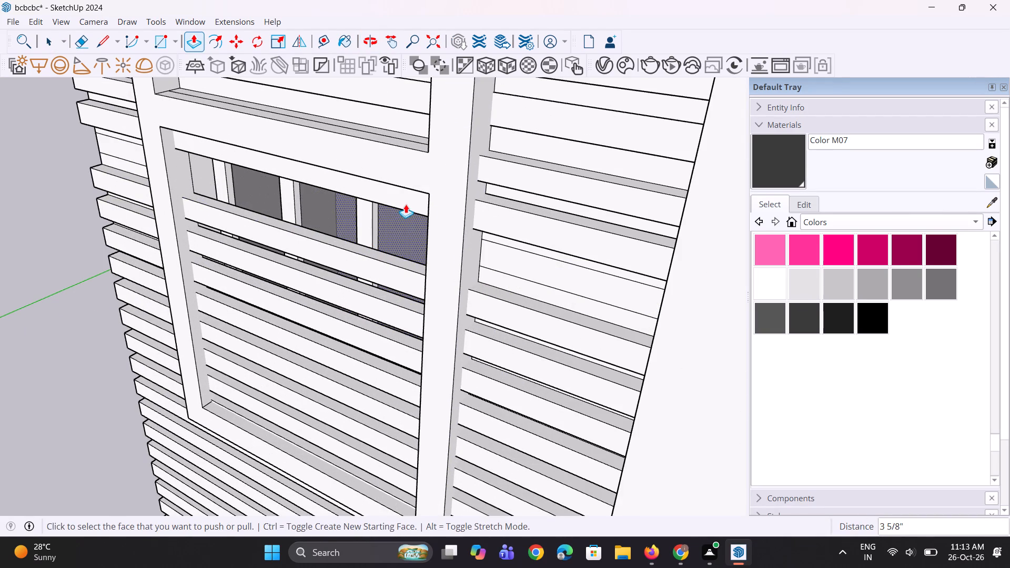
{"action": "double_click", "coordinate": [385, 280]}
{"action": "double_click", "coordinate": [371, 303]}
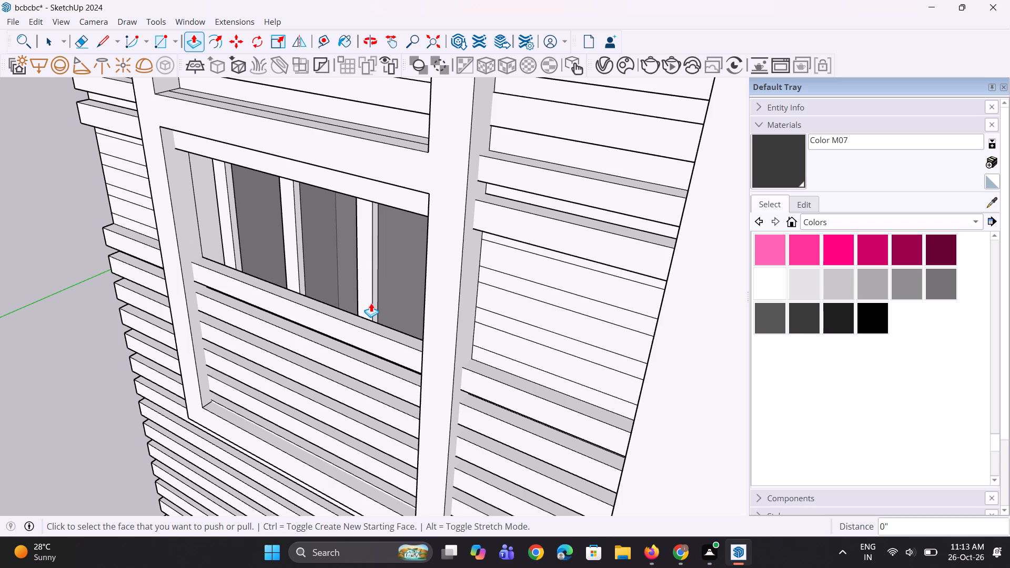
Push the remaining louvre strips across the lower window opening back to the wall, undoing and redoing the push on the lowest ones.
{"action": "middle_click_drag", "start_coordinate": [338, 337], "coordinate": [401, 317]}
{"action": "double_click", "coordinate": [370, 352]}
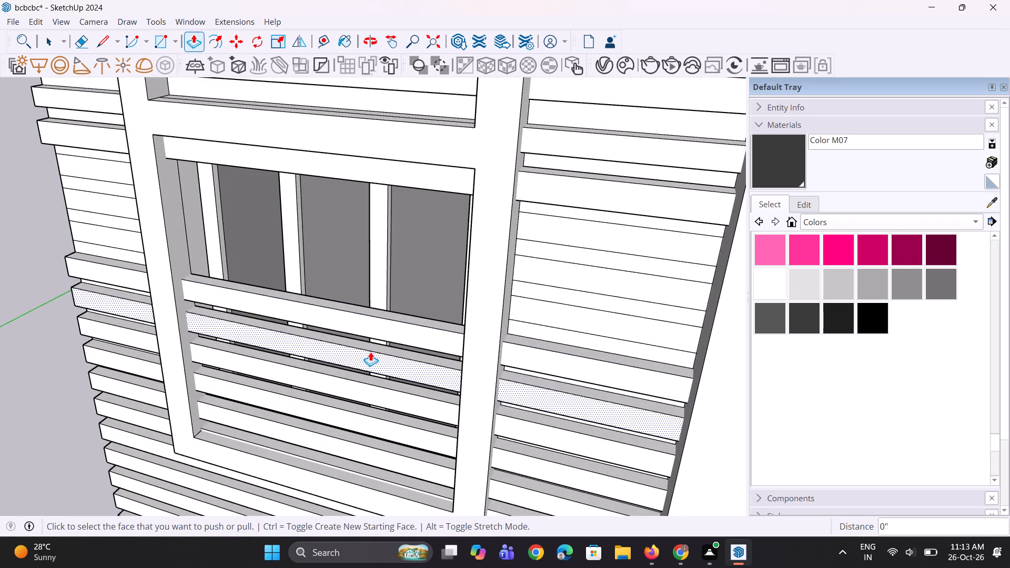
{"action": "double_click", "coordinate": [386, 332]}
{"action": "double_click", "coordinate": [370, 395]}
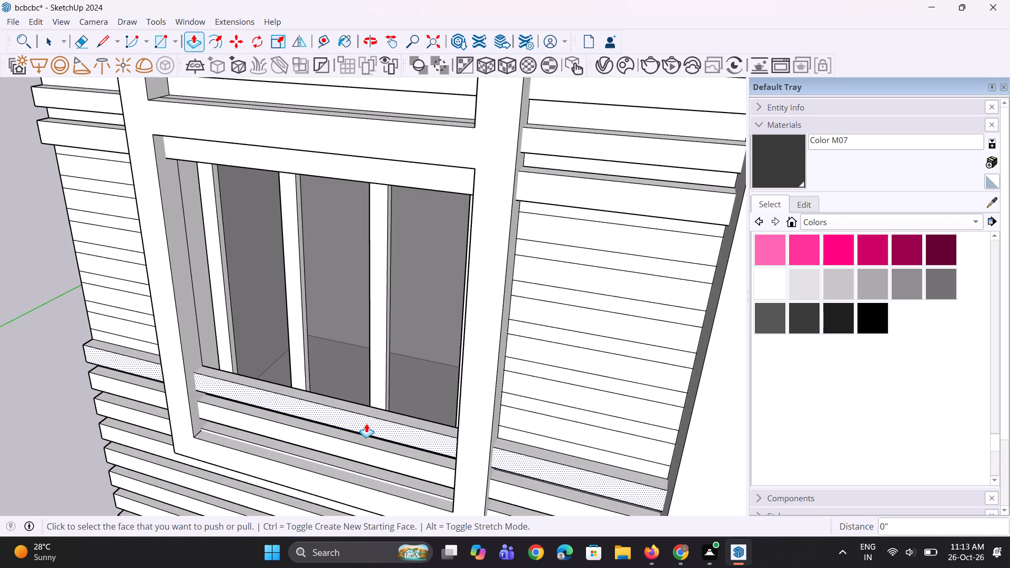
{"action": "double_click", "coordinate": [366, 423]}
{"action": "double_click", "coordinate": [359, 441]}
{"action": "middle_click_drag", "start_coordinate": [337, 453], "coordinate": [425, 422]}
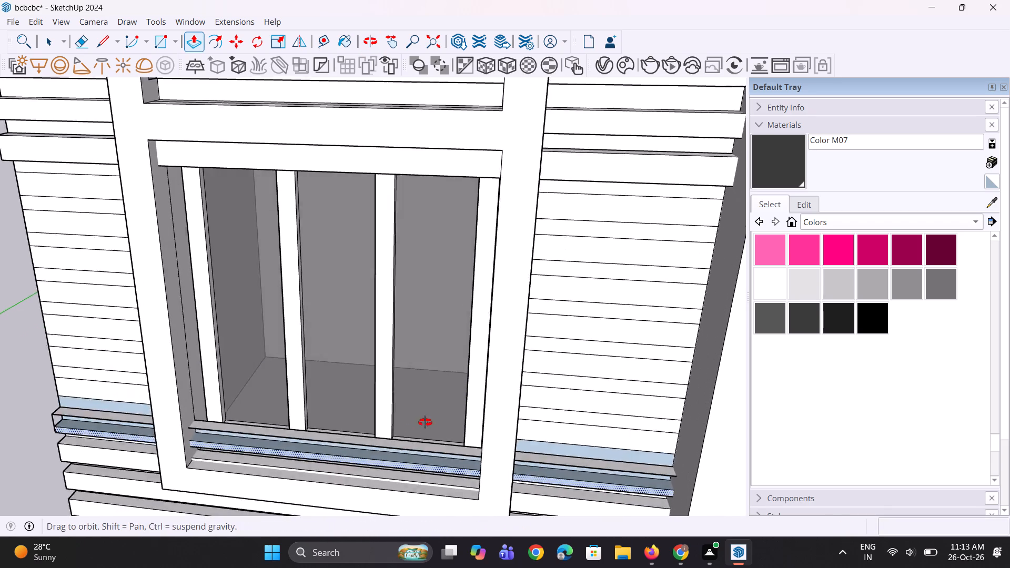
{"action": "middle_click_drag", "start_coordinate": [425, 422], "coordinate": [458, 388]}
{"action": "key", "text": "ctrl+z"}
{"action": "double_click", "coordinate": [401, 450]}
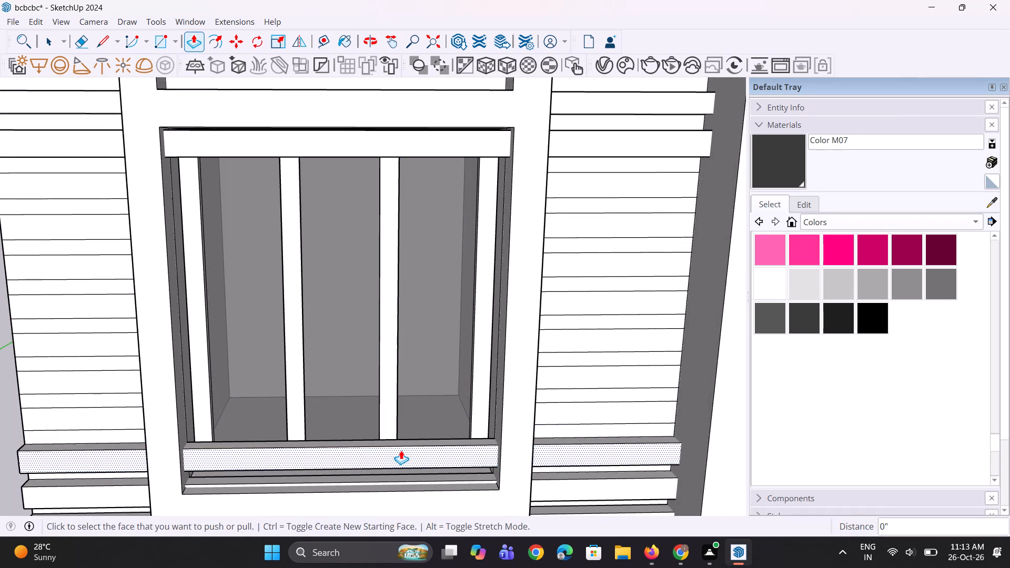
{"action": "middle_click_drag", "start_coordinate": [399, 451], "coordinate": [377, 442]}
{"action": "key", "text": "space"}
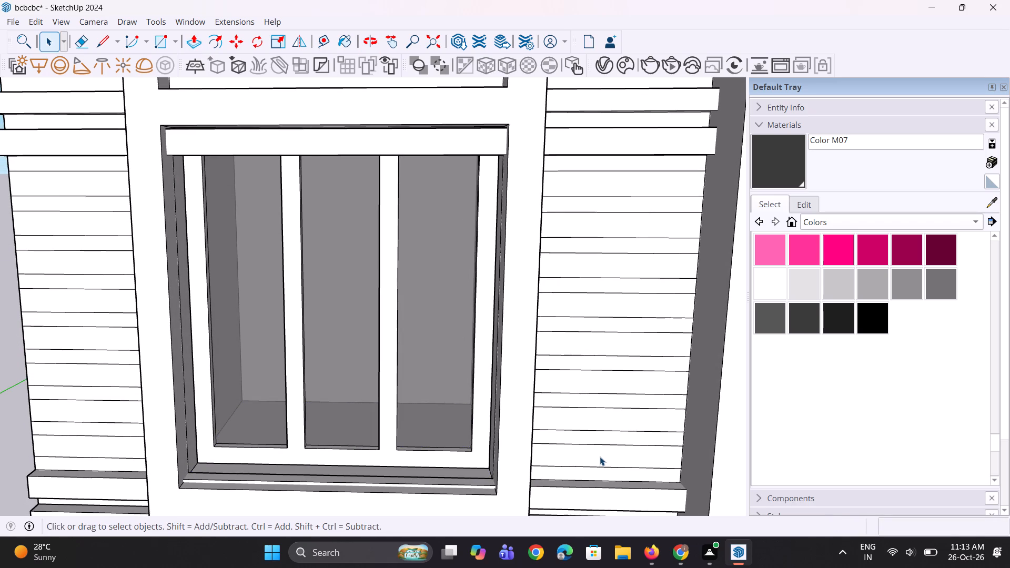
Pull the three lowest flattened strips between the lower window and the balcony back out, level with the projecting louvres below.
{"action": "key", "text": "p"}
{"action": "left_click", "coordinate": [597, 456]}
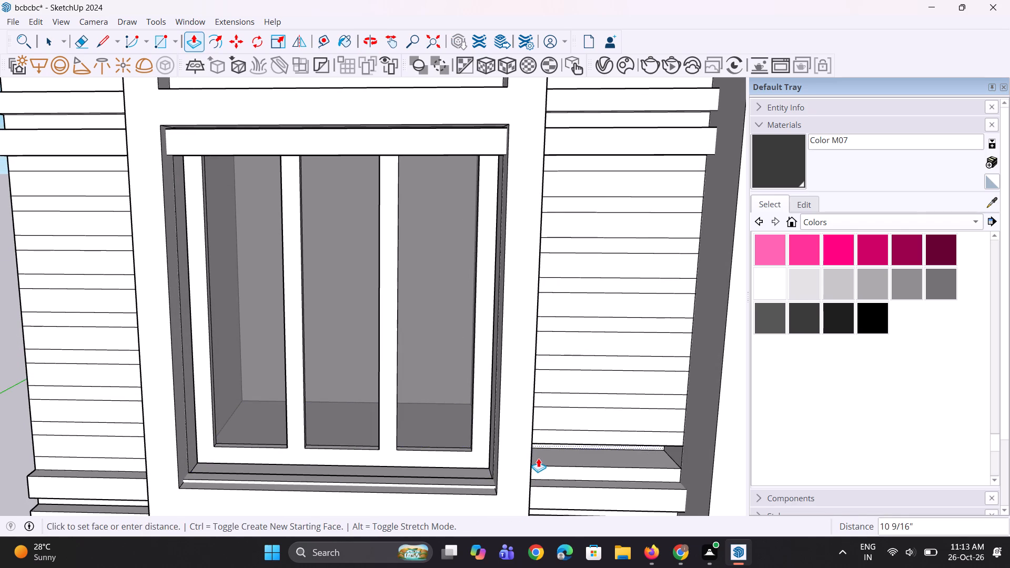
{"action": "left_click", "coordinate": [534, 453]}
{"action": "double_click", "coordinate": [586, 423]}
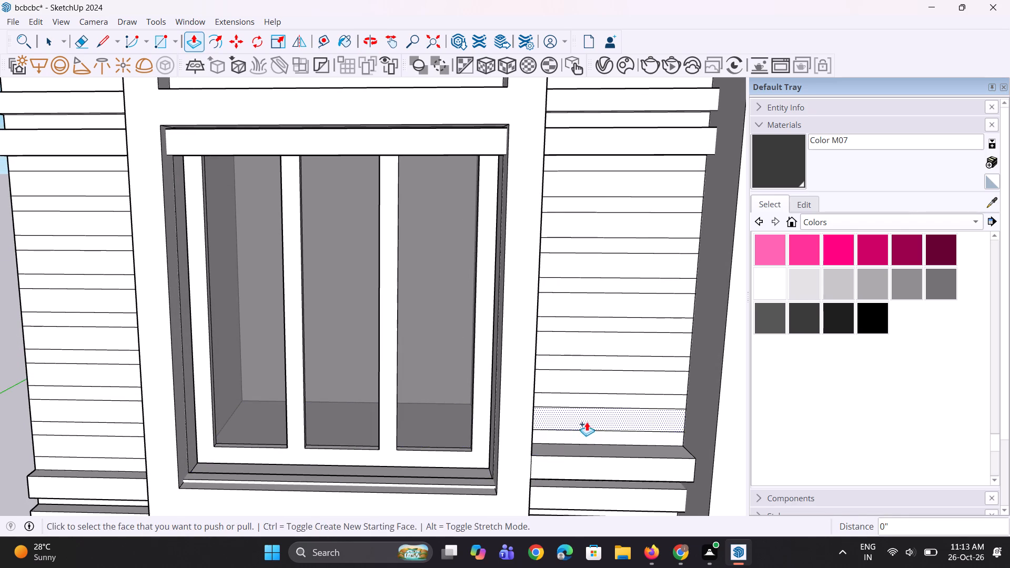
{"action": "double_click", "coordinate": [618, 388]}
Pull the fourth flattened strip up on the balcony side of the lower window out 7 inches.
{"action": "left_click", "coordinate": [625, 357]}
{"action": "left_click", "coordinate": [625, 357]}
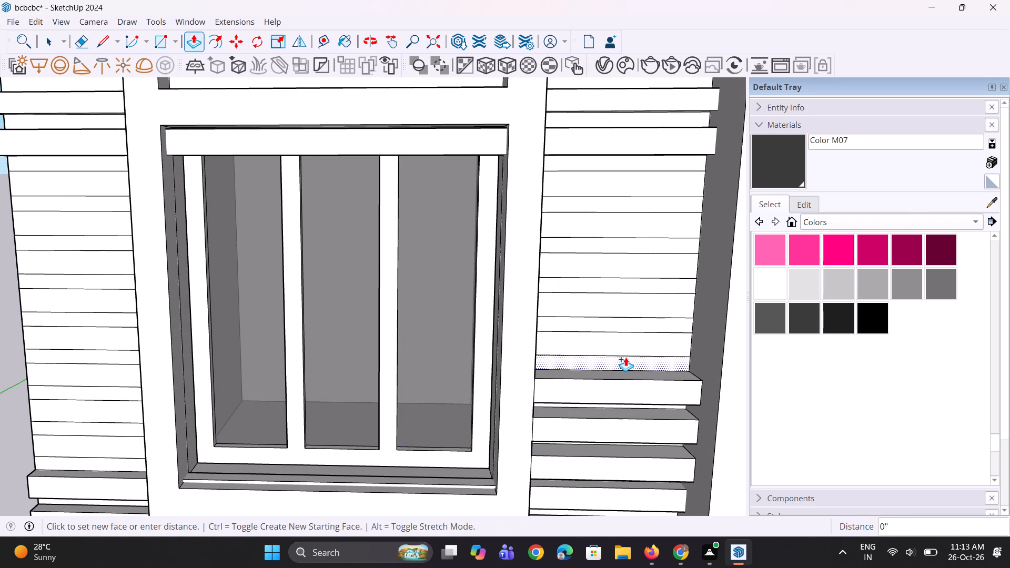
{"action": "left_click", "coordinate": [625, 346]}
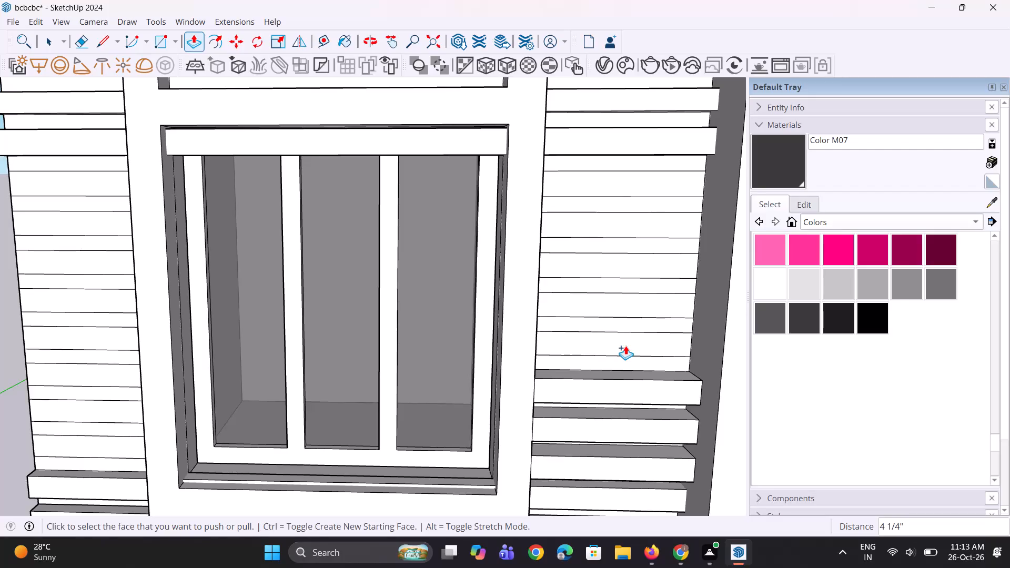
{"action": "key", "text": "Escape"}
{"action": "key", "text": "Escape"}
{"action": "key", "text": "space"}
{"action": "key", "text": "space"}
{"action": "left_click", "coordinate": [617, 349]}
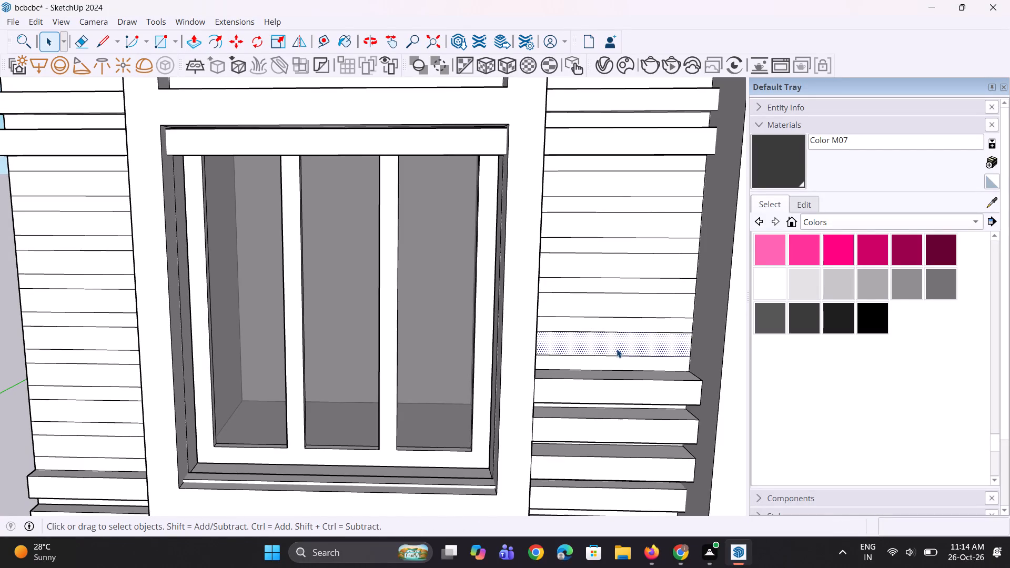
{"action": "key", "text": "p"}
{"action": "left_click", "coordinate": [617, 347]}
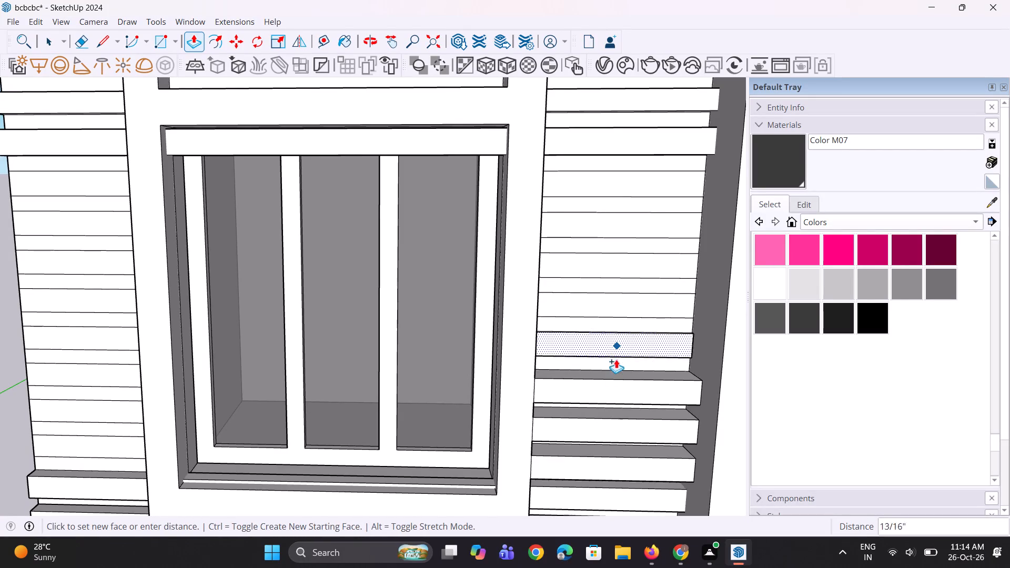
{"action": "left_click", "coordinate": [608, 387]}
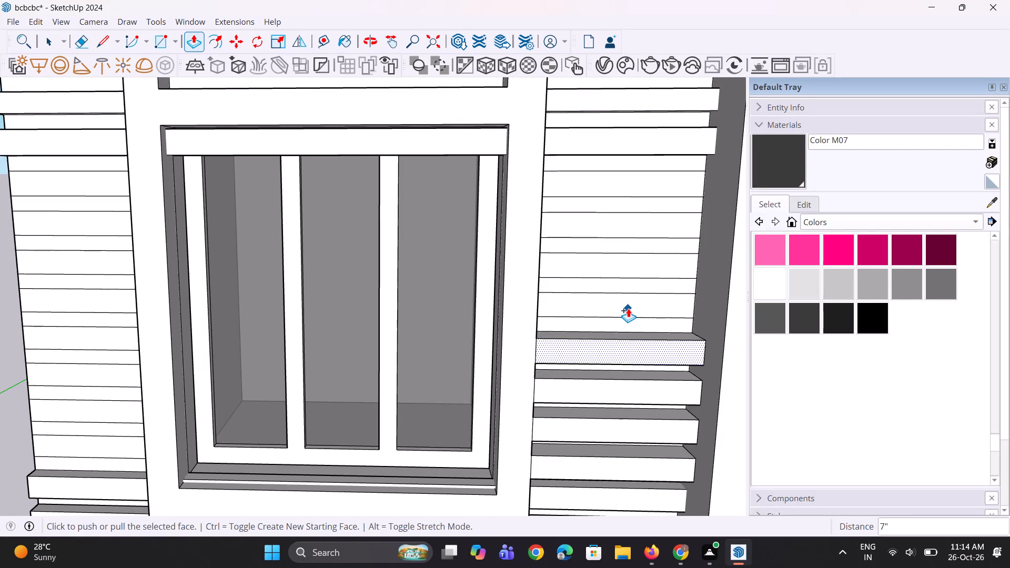
Pull the four upper flattened strips on the lower window's balcony side out by the same distance, working upwards.
{"action": "double_click", "coordinate": [628, 308]}
{"action": "key", "text": "ctrl+z"}
{"action": "key", "text": "space"}
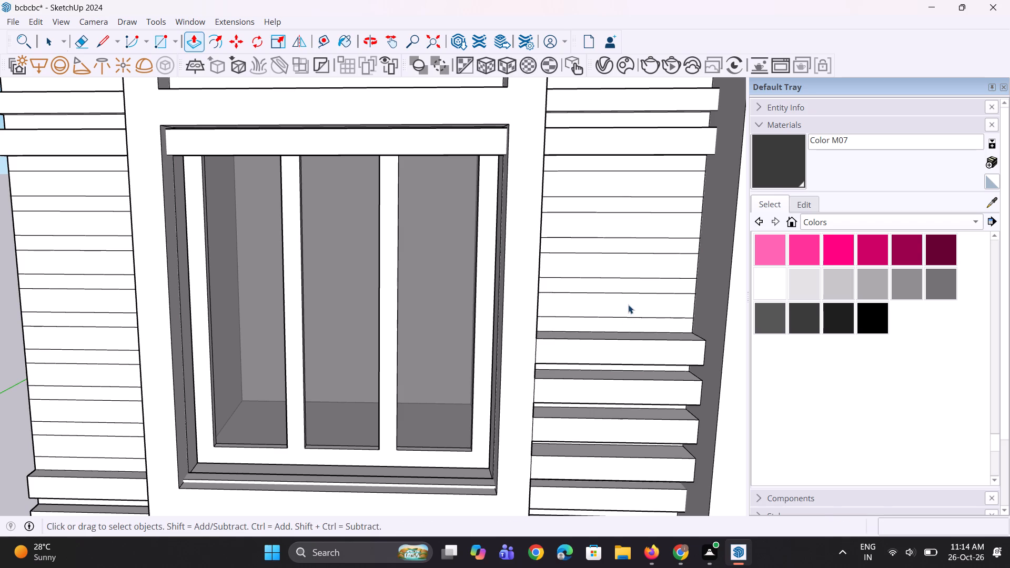
{"action": "key", "text": "space"}
{"action": "left_click", "coordinate": [628, 303]}
{"action": "key", "text": "p"}
{"action": "double_click", "coordinate": [628, 302]}
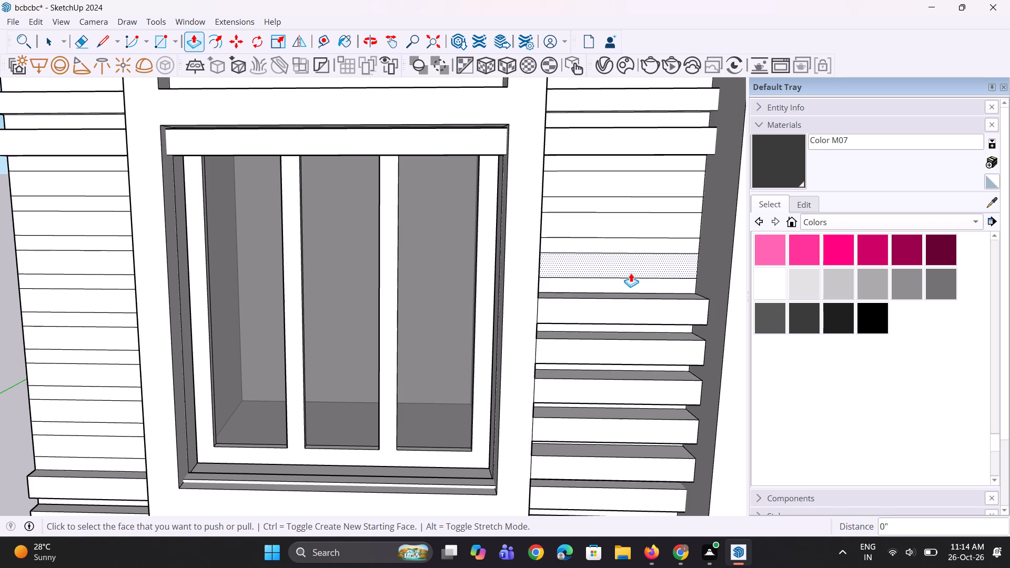
{"action": "double_click", "coordinate": [631, 273]}
{"action": "double_click", "coordinate": [640, 232]}
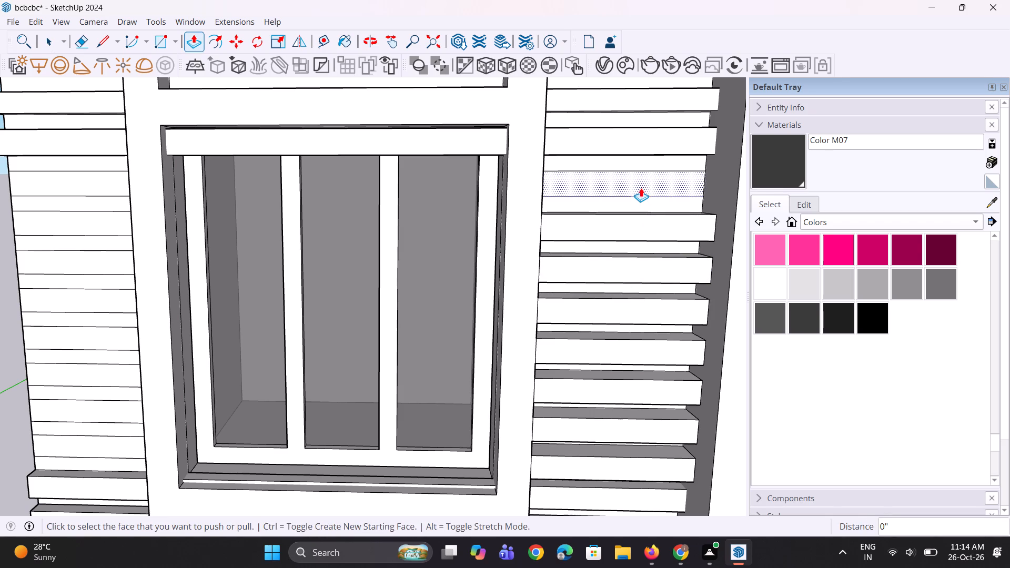
{"action": "double_click", "coordinate": [641, 188]}
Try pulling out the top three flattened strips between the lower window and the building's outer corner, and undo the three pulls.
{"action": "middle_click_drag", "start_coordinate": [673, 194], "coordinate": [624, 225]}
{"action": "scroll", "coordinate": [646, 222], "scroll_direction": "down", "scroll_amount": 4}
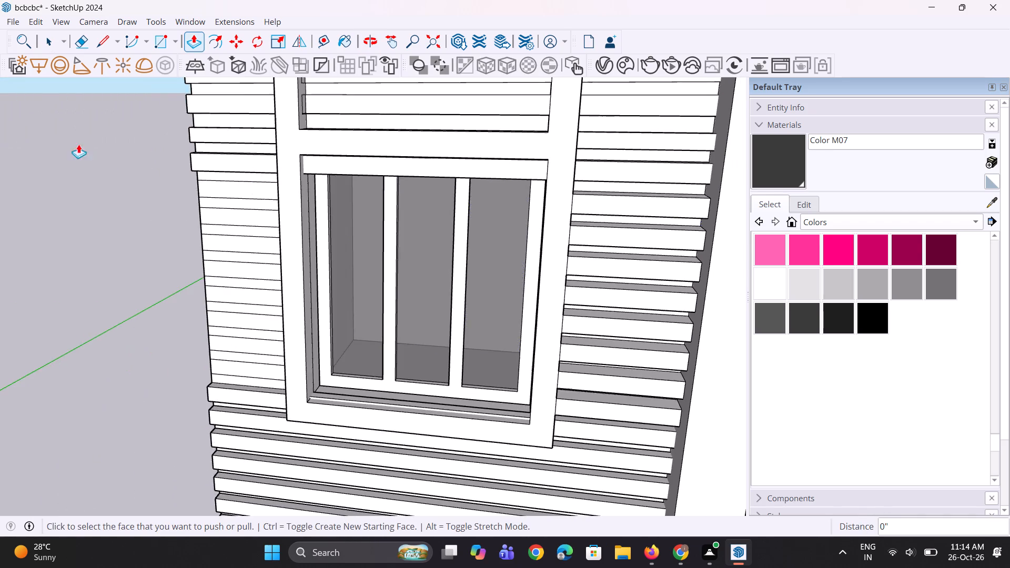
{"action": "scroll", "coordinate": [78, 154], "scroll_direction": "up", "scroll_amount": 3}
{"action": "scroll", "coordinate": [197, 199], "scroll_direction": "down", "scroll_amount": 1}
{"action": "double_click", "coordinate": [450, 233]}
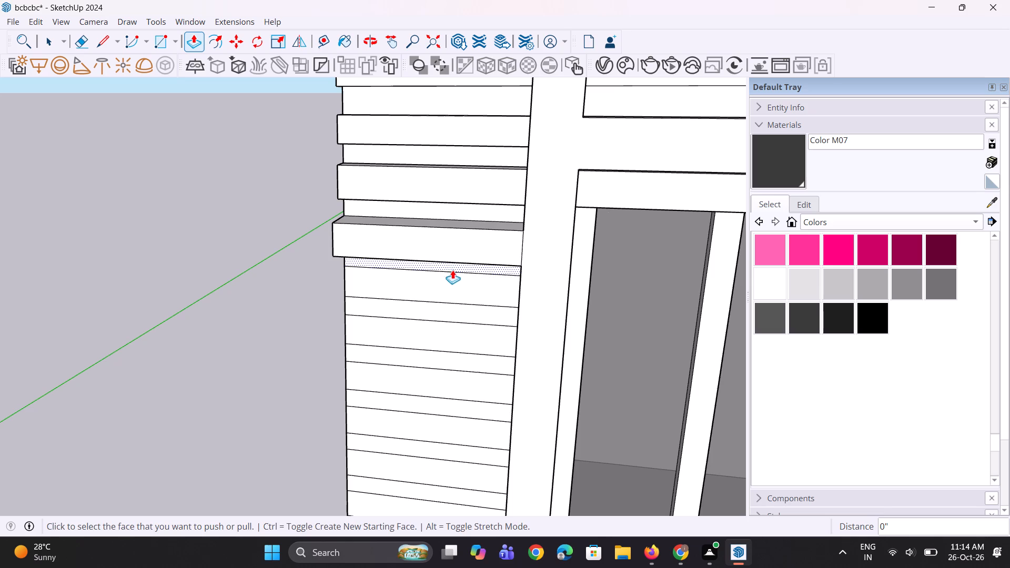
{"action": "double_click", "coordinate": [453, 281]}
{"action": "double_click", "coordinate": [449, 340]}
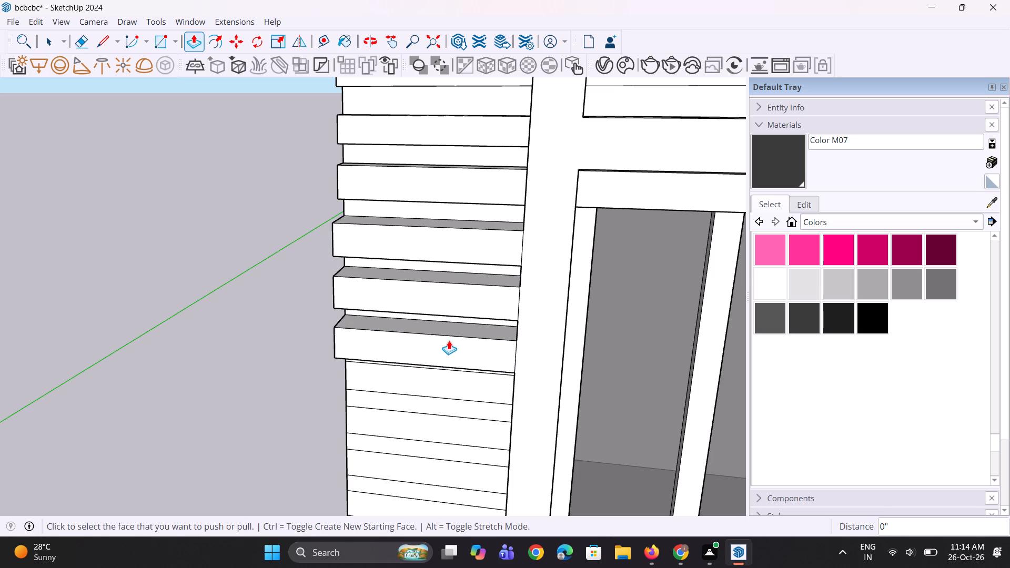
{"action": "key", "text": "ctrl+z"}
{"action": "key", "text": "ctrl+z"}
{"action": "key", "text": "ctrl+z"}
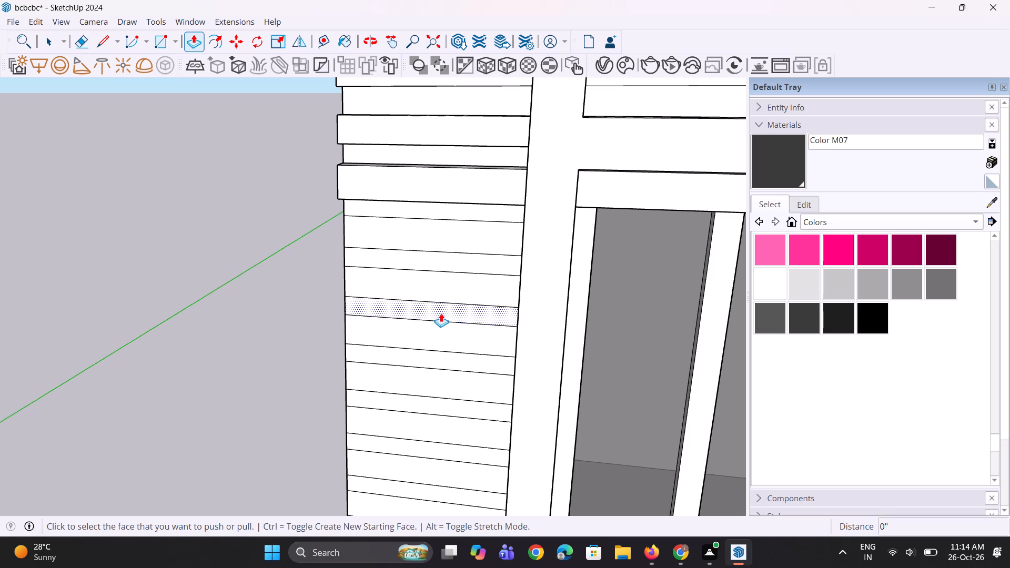
Pull out the top five flattened strips on the outer-corner side of the lower window, working downwards.
{"action": "double_click", "coordinate": [441, 239]}
{"action": "double_click", "coordinate": [433, 280]}
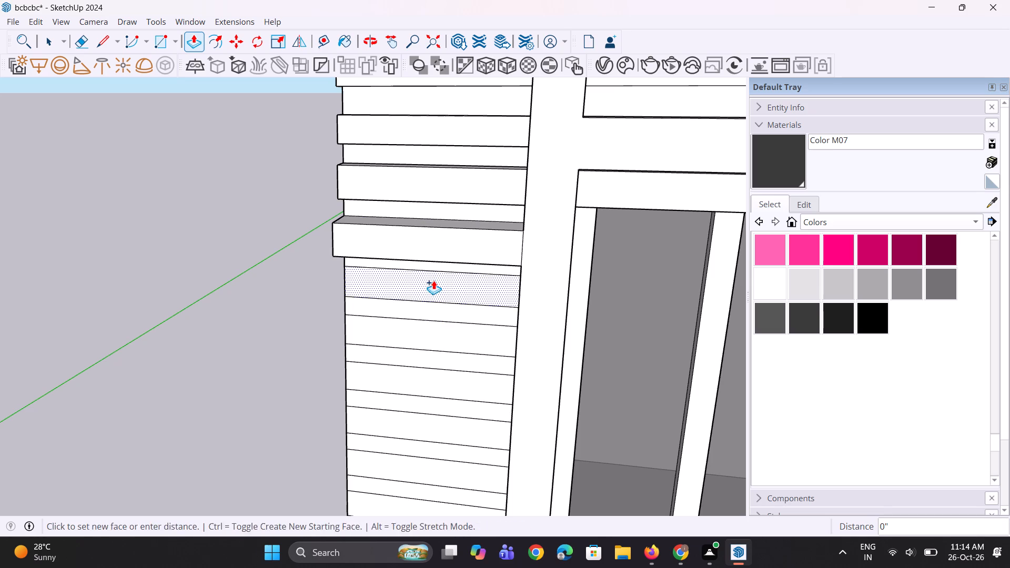
{"action": "double_click", "coordinate": [439, 330]}
{"action": "scroll", "coordinate": [445, 334], "scroll_direction": "down", "scroll_amount": 5}
{"action": "middle_click_drag", "start_coordinate": [435, 424], "coordinate": [438, 389]}
{"action": "scroll", "coordinate": [438, 389], "scroll_direction": "up", "scroll_amount": 4}
{"action": "double_click", "coordinate": [467, 364]}
{"action": "double_click", "coordinate": [467, 408]}
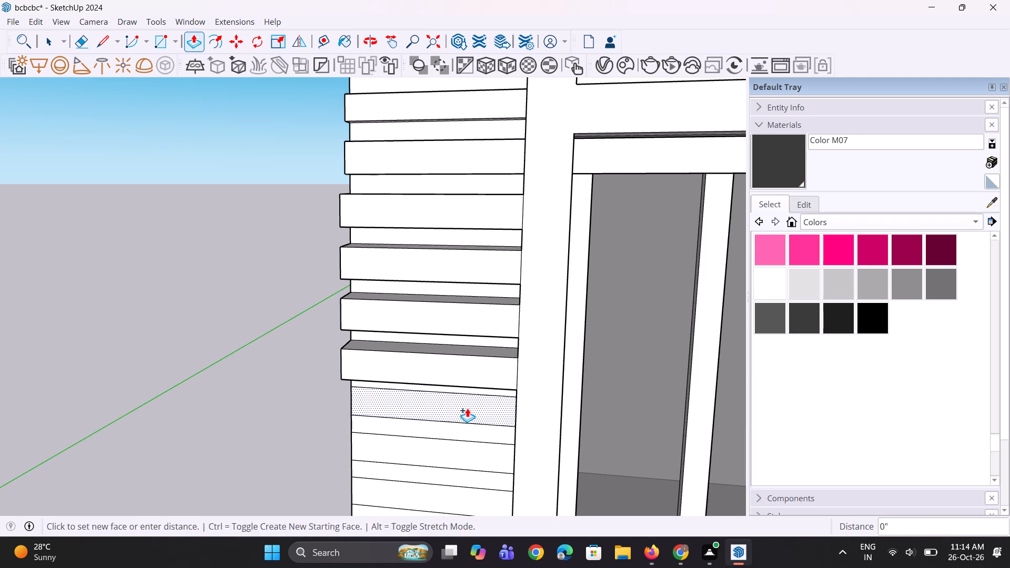
Pull out the three lowest flattened strips on the outer-corner side of the lower window, down to the existing projecting louvres.
{"action": "scroll", "coordinate": [453, 282], "scroll_direction": "down", "scroll_amount": 3}
{"action": "scroll", "coordinate": [470, 459], "scroll_direction": "up", "scroll_amount": 3}
{"action": "double_click", "coordinate": [484, 404]}
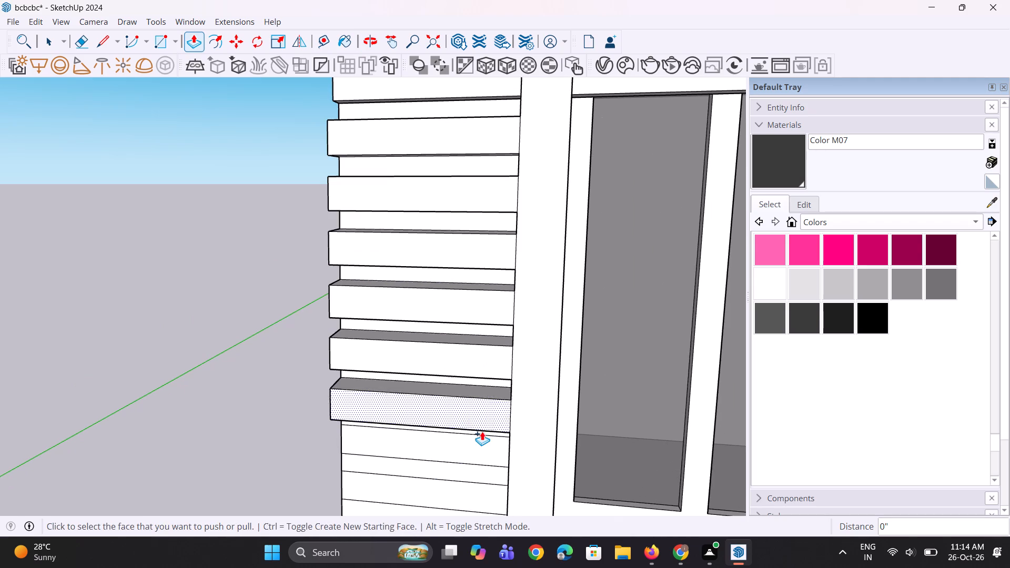
{"action": "double_click", "coordinate": [481, 445]}
{"action": "scroll", "coordinate": [456, 308], "scroll_direction": "down", "scroll_amount": 4}
{"action": "scroll", "coordinate": [469, 471], "scroll_direction": "up", "scroll_amount": 4}
{"action": "double_click", "coordinate": [468, 434]}
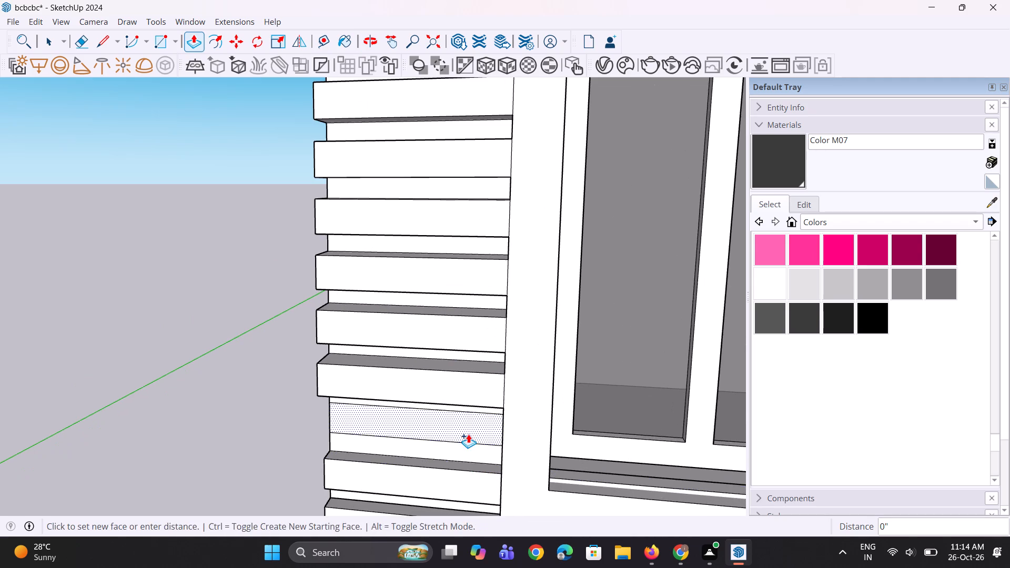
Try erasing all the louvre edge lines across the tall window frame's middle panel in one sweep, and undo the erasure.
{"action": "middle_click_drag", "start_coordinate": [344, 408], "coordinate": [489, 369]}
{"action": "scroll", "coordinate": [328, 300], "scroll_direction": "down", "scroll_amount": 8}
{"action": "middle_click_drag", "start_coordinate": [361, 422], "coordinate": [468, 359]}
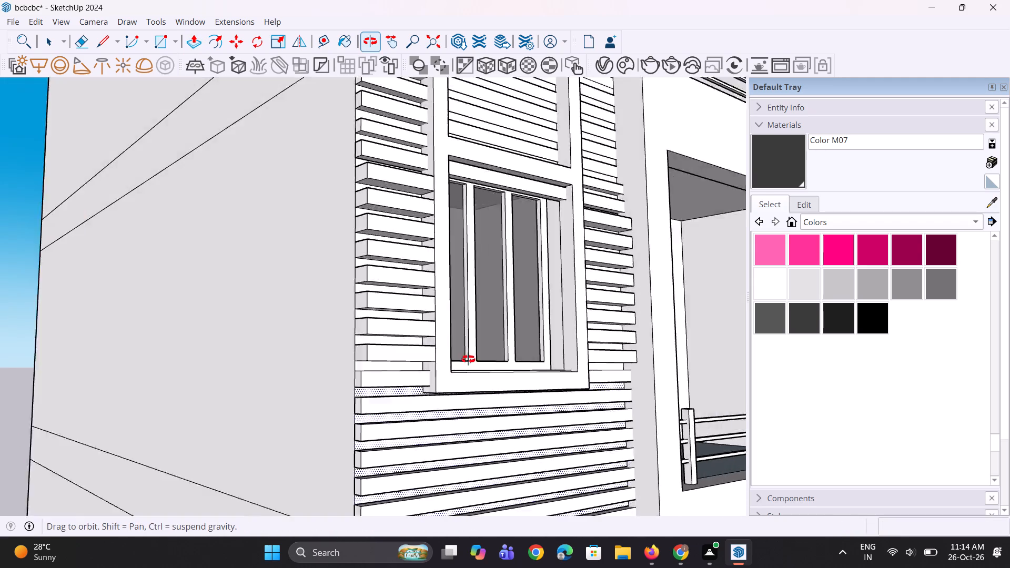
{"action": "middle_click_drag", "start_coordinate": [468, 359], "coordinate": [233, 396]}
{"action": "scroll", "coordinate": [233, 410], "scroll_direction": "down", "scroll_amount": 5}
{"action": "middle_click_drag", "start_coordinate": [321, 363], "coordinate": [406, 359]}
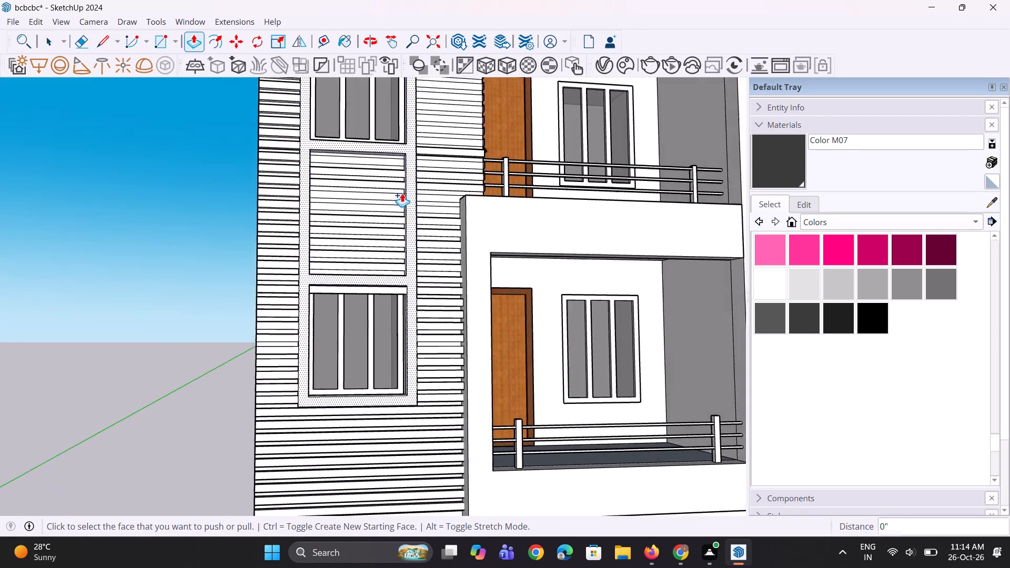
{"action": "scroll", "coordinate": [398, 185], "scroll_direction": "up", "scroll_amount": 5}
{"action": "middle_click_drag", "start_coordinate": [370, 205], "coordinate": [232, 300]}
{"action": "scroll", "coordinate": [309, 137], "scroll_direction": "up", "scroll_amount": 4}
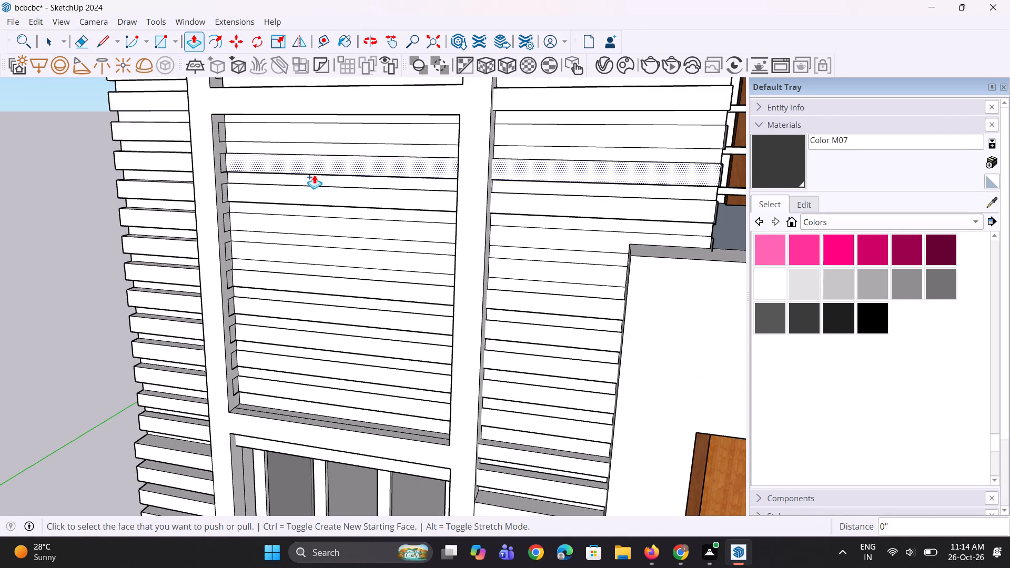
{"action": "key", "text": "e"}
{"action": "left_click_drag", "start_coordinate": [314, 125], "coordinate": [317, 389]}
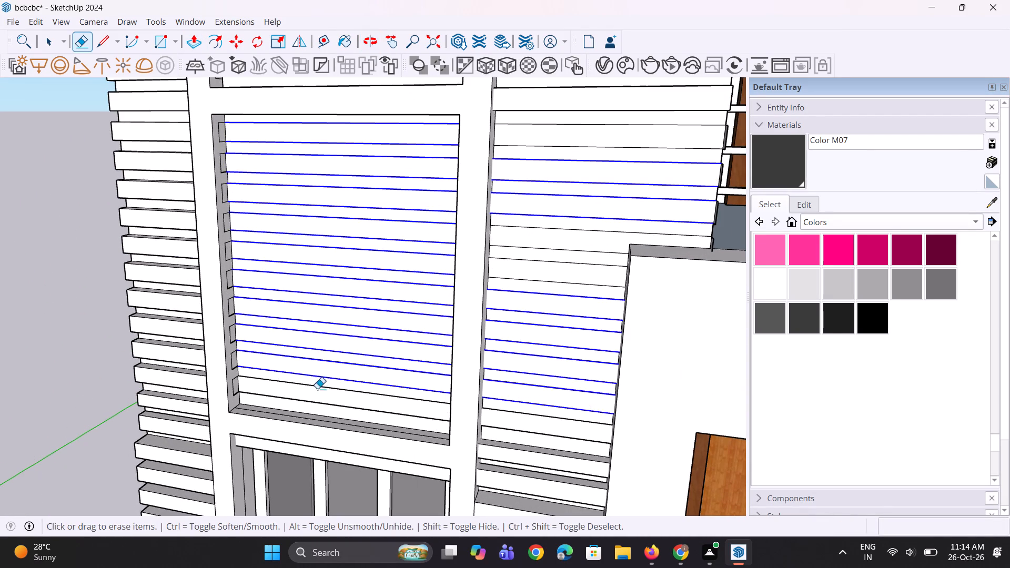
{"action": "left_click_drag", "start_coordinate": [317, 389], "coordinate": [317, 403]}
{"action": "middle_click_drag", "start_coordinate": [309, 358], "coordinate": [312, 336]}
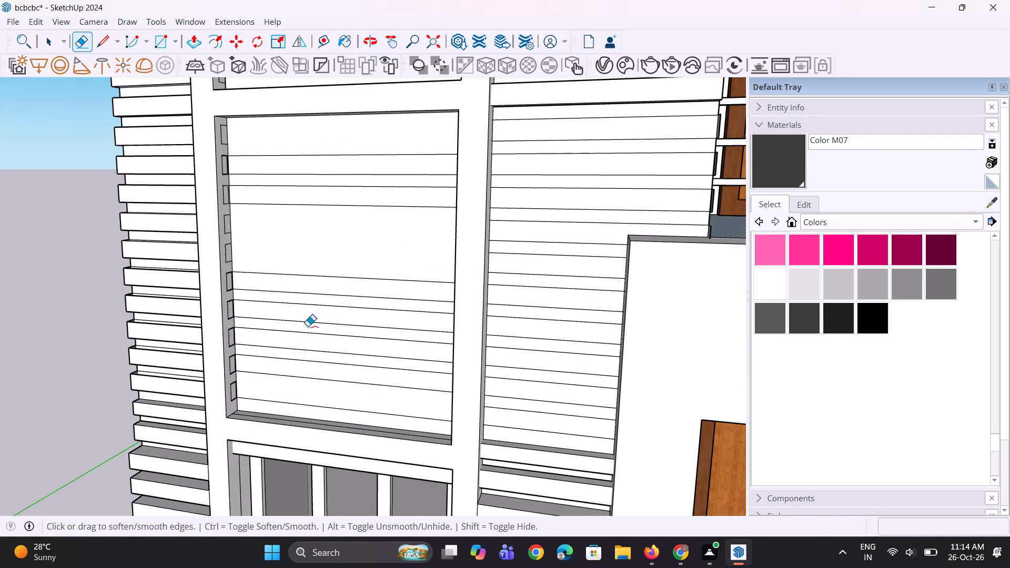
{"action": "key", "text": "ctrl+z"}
Erase the three topmost louvre edge lines across the middle panel of the tall window frame.
{"action": "middle_click_drag", "start_coordinate": [351, 247], "coordinate": [331, 256]}
{"action": "scroll", "coordinate": [288, 144], "scroll_direction": "up", "scroll_amount": 5}
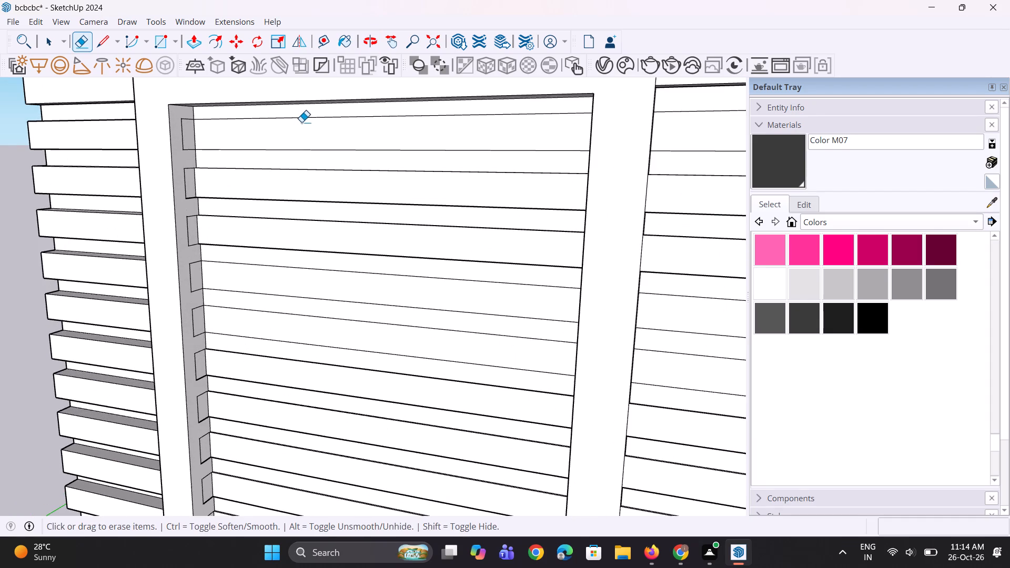
{"action": "left_click_drag", "start_coordinate": [304, 120], "coordinate": [312, 138]}
{"action": "left_click_drag", "start_coordinate": [312, 140], "coordinate": [313, 160]}
{"action": "left_click_drag", "start_coordinate": [322, 110], "coordinate": [326, 139]}
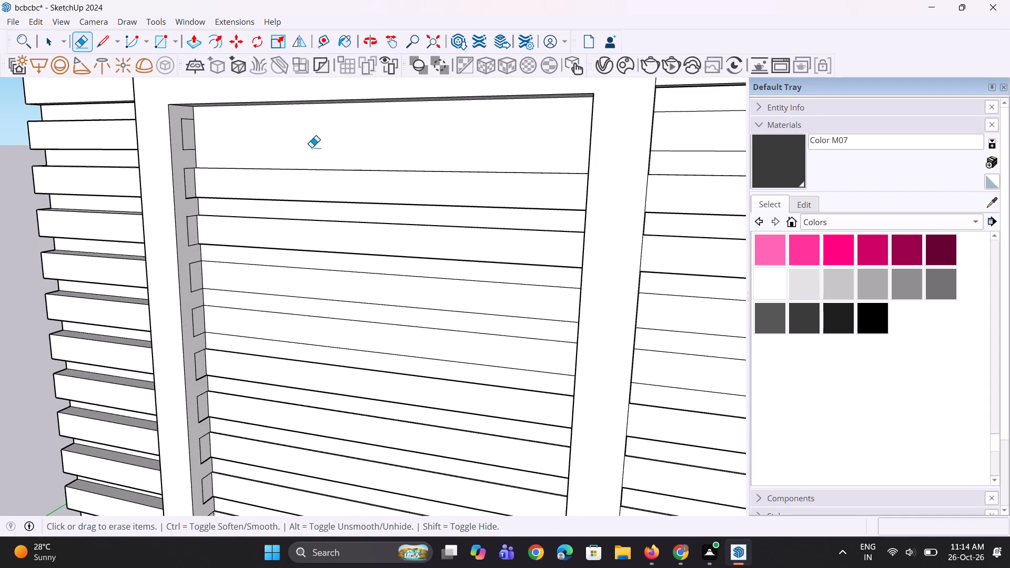
{"action": "left_click_drag", "start_coordinate": [311, 149], "coordinate": [316, 190]}
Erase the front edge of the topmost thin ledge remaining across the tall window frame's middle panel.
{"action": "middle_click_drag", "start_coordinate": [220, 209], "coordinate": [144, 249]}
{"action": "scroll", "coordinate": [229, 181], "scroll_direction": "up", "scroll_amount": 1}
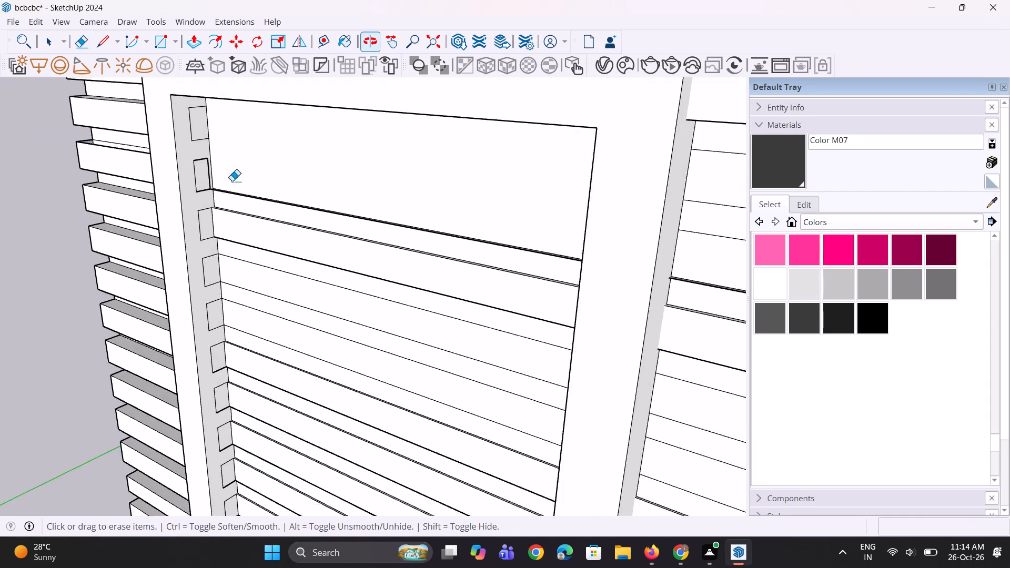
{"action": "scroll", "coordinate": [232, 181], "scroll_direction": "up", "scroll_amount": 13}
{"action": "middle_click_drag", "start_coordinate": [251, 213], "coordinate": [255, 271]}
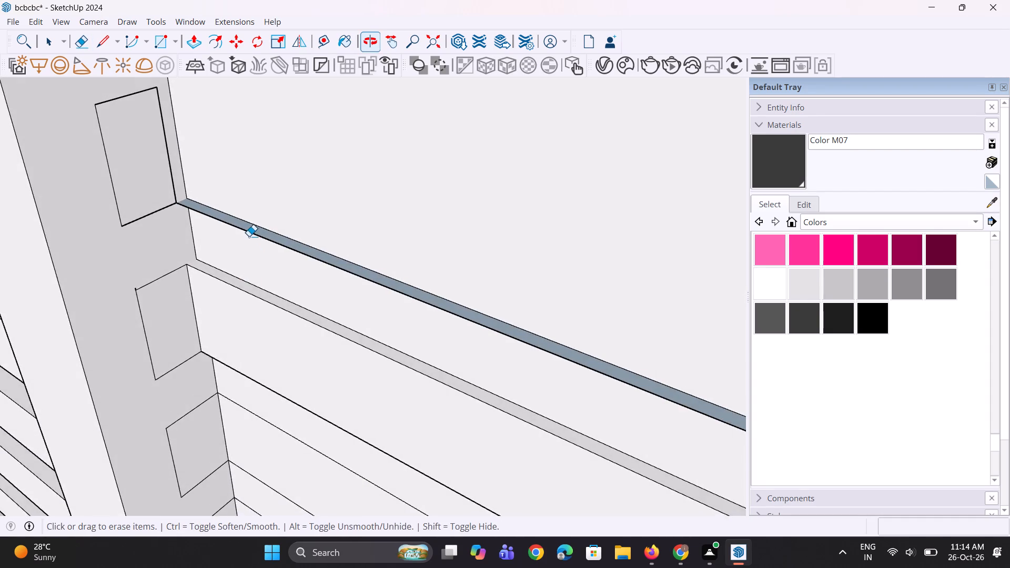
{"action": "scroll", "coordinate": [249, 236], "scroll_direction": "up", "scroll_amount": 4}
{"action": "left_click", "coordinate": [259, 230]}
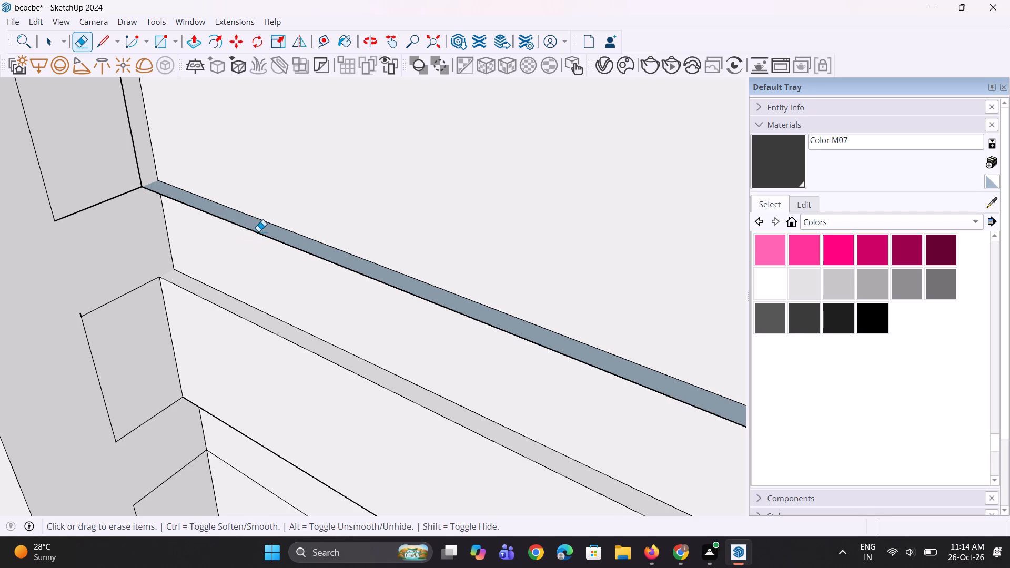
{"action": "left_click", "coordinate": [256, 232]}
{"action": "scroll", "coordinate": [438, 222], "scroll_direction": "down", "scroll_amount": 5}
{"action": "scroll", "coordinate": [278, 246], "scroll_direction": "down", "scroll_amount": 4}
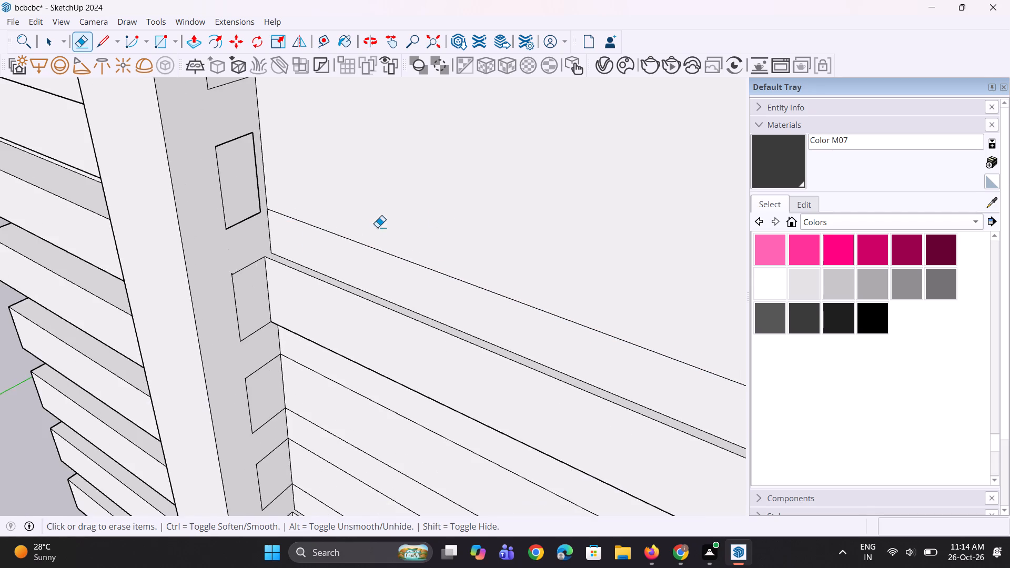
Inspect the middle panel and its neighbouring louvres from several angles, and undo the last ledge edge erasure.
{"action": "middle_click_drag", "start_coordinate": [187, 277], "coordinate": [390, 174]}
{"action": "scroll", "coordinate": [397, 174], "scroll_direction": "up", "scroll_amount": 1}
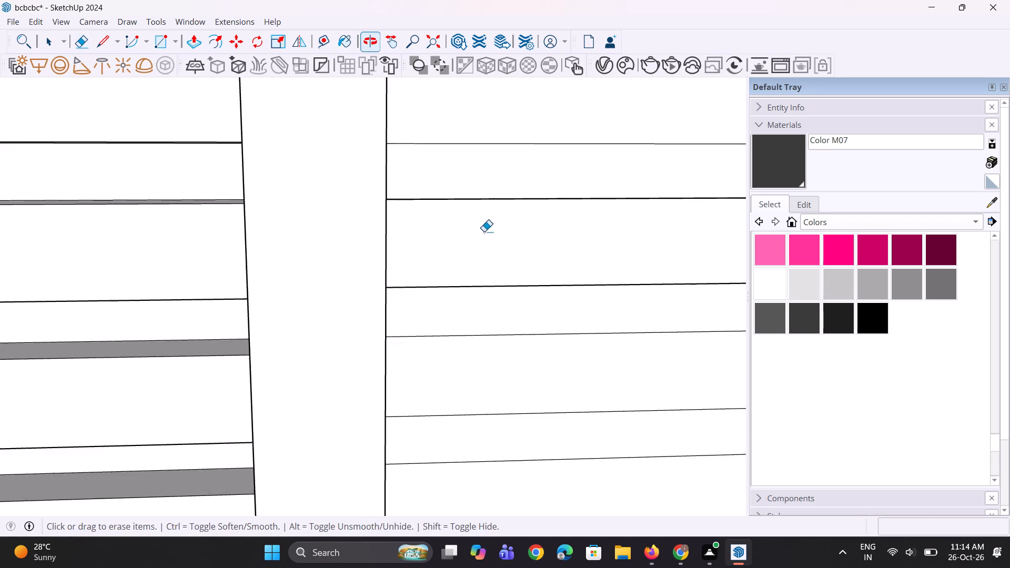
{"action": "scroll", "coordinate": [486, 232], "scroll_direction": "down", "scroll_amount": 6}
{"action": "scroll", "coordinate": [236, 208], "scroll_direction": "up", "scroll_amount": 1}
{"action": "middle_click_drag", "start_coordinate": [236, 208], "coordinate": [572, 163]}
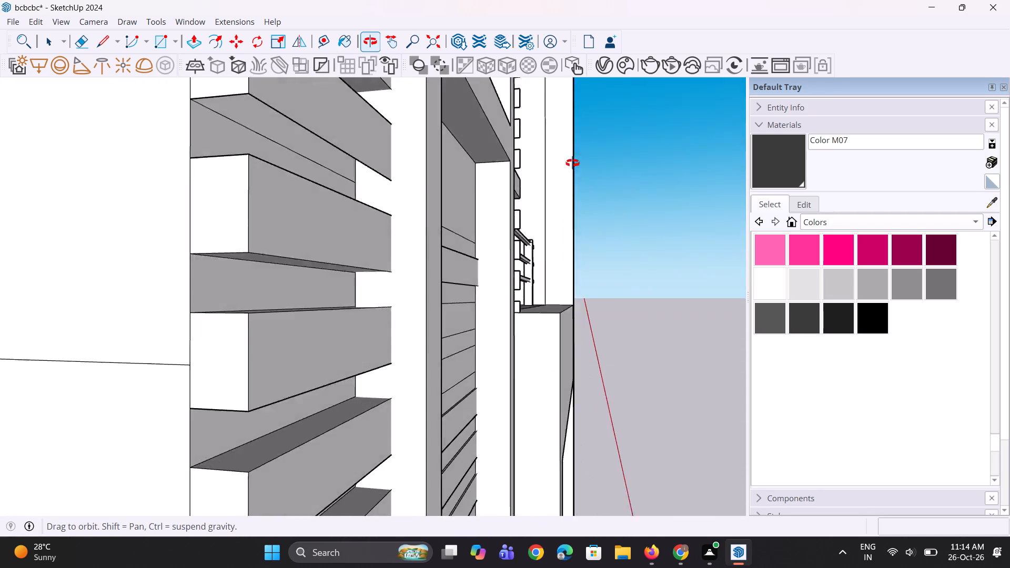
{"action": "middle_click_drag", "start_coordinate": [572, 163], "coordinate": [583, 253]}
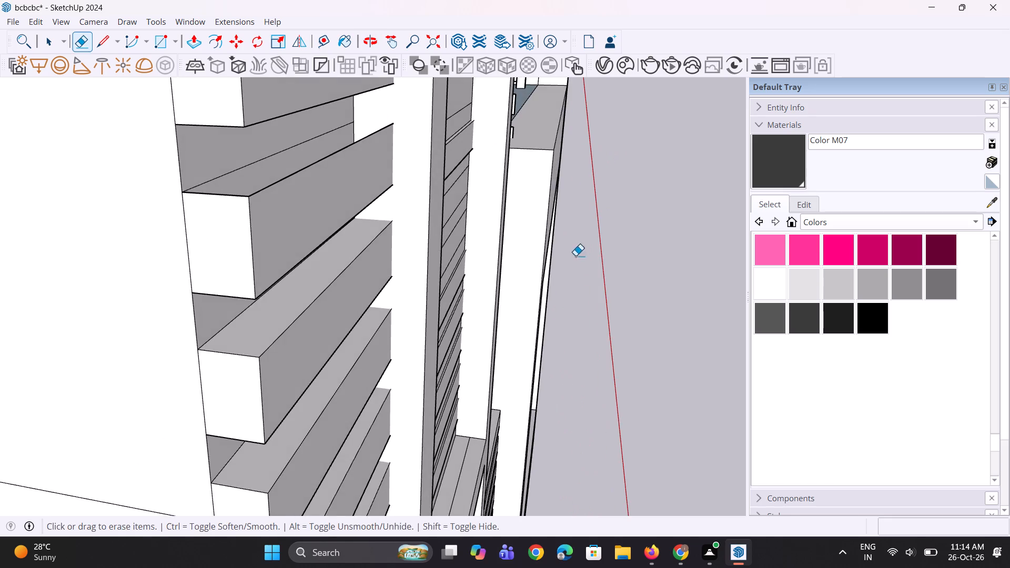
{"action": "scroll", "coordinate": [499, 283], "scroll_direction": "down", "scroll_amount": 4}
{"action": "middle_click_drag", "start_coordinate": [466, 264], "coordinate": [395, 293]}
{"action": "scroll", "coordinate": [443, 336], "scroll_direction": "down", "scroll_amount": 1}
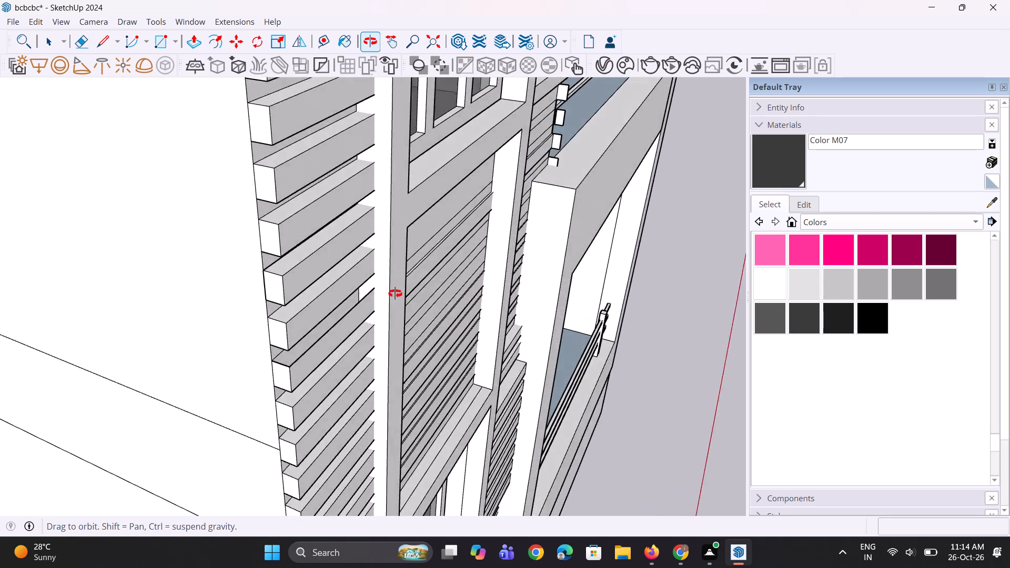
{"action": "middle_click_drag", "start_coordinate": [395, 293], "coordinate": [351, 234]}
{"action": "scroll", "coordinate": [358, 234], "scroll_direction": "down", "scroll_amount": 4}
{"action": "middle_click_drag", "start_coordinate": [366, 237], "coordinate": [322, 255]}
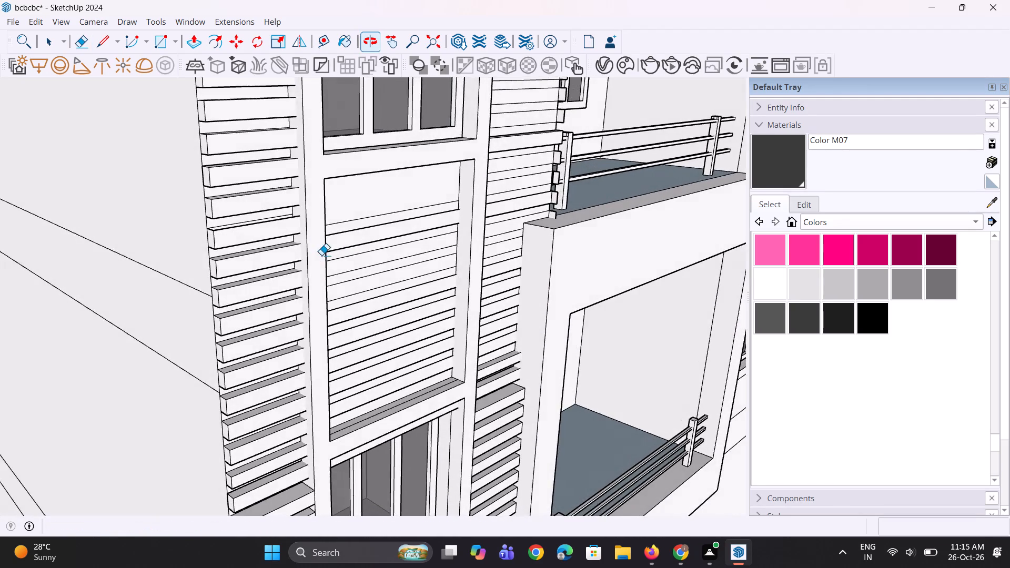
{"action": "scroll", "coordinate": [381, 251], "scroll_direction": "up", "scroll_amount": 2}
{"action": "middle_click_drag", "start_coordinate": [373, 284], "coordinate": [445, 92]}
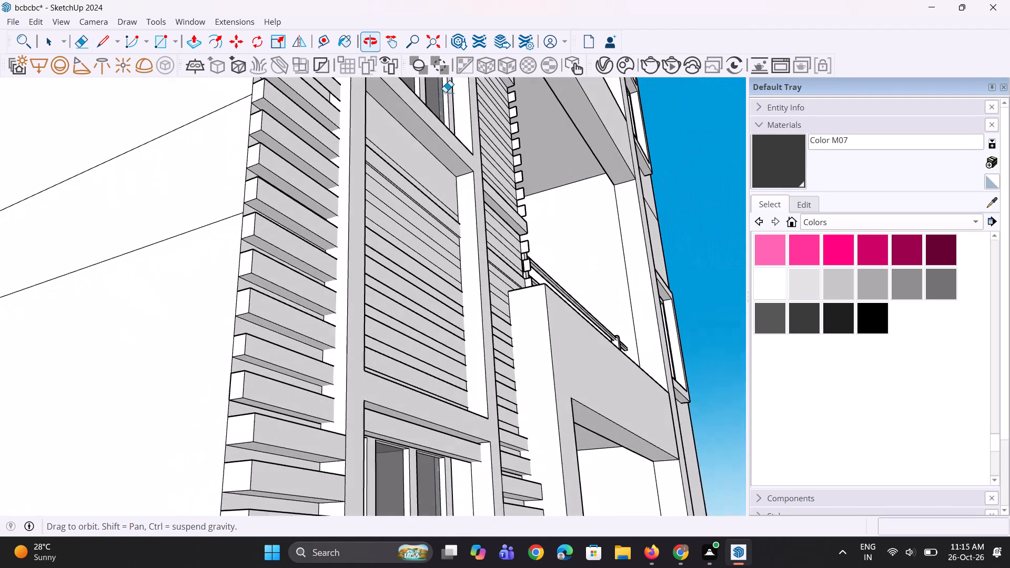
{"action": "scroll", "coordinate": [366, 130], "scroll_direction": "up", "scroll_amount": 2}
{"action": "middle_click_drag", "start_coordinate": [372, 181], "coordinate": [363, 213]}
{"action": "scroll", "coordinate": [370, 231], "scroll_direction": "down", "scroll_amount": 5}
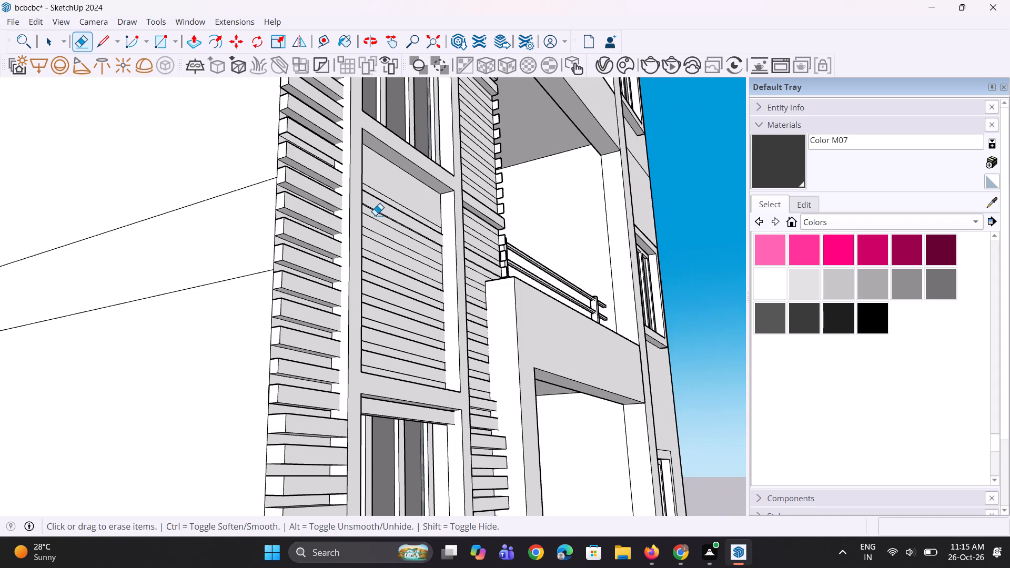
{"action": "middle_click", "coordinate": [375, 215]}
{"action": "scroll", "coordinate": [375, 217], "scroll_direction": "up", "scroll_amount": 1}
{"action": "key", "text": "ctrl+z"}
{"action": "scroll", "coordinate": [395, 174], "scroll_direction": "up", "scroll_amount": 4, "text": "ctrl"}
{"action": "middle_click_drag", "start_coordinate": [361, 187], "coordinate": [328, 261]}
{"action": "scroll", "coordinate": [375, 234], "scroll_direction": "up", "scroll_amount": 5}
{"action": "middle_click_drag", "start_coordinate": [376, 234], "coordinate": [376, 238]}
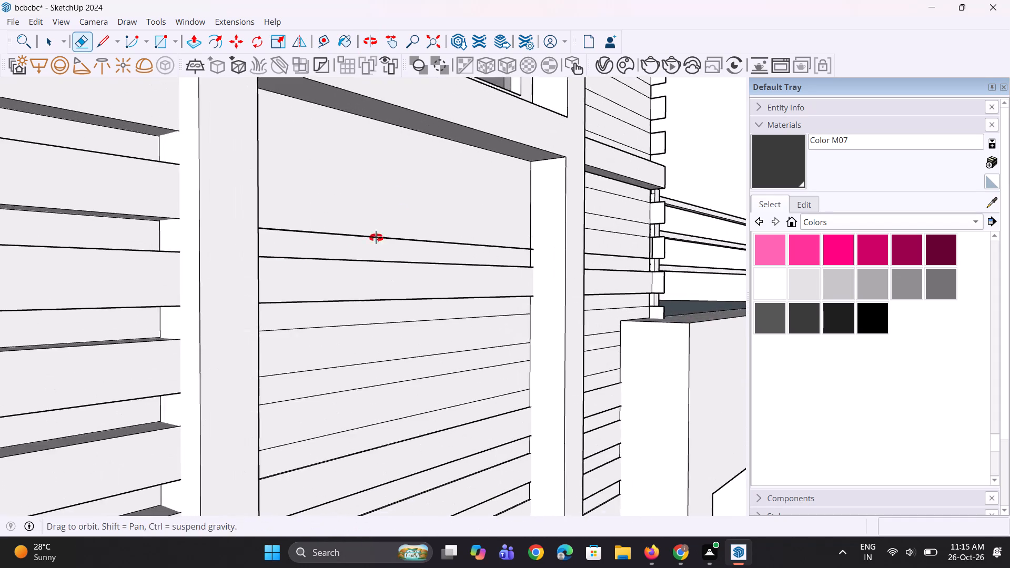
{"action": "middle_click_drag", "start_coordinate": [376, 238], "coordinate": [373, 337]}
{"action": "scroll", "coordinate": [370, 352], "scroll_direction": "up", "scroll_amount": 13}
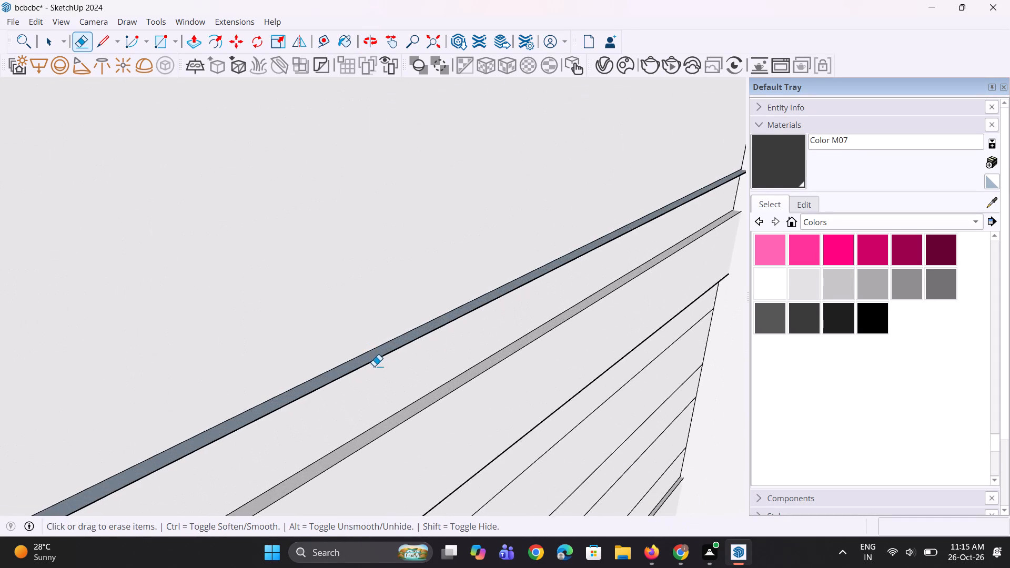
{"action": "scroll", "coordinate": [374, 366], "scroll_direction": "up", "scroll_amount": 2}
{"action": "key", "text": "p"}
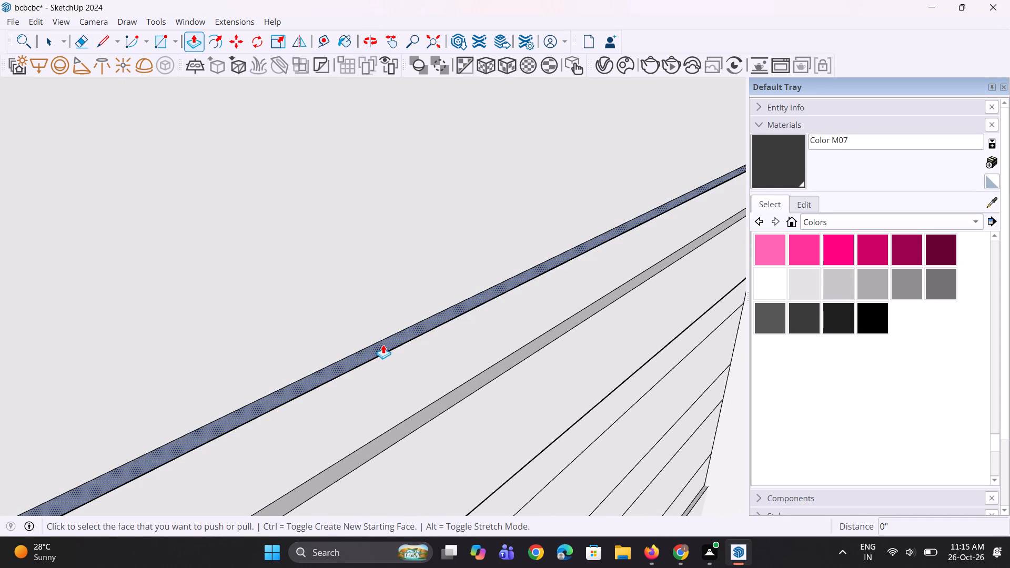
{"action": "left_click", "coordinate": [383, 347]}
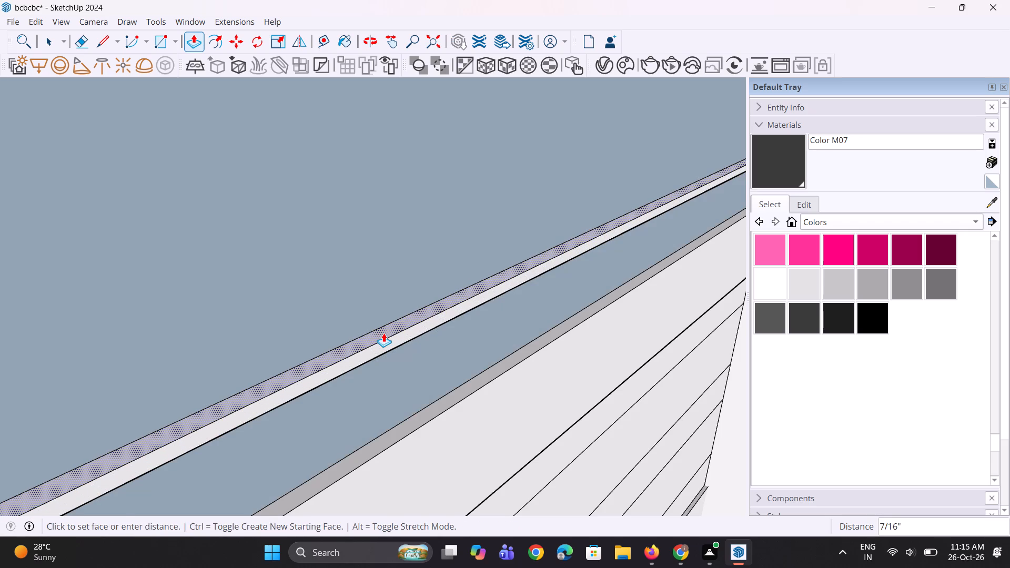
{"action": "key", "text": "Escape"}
Delete the front edge of the topmost thin ledge across the tall window frame's middle panel.
{"action": "scroll", "coordinate": [383, 348], "scroll_direction": "up", "scroll_amount": 2}
{"action": "key", "text": "space"}
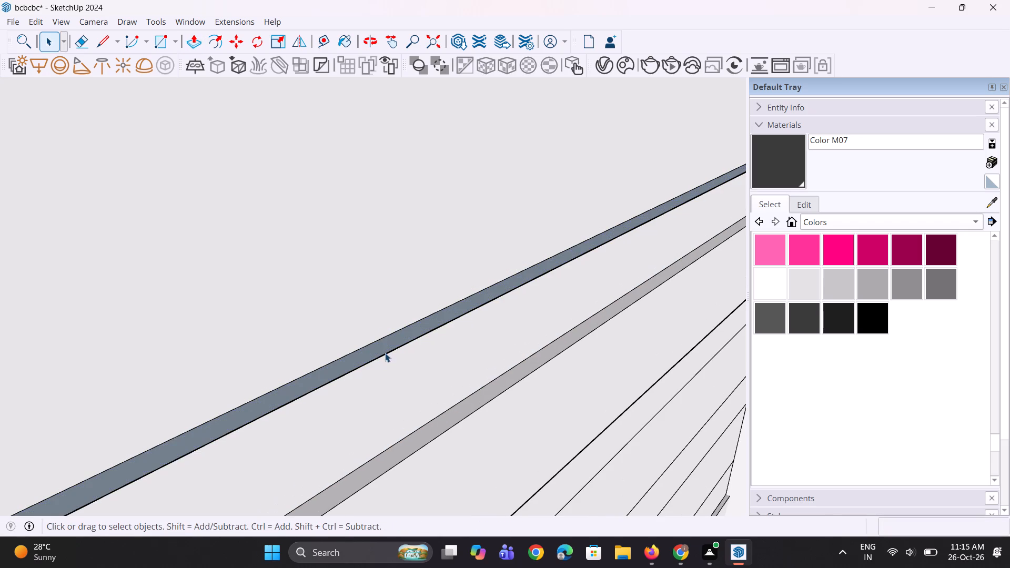
{"action": "left_click", "coordinate": [386, 354]}
{"action": "key", "text": "Delete"}
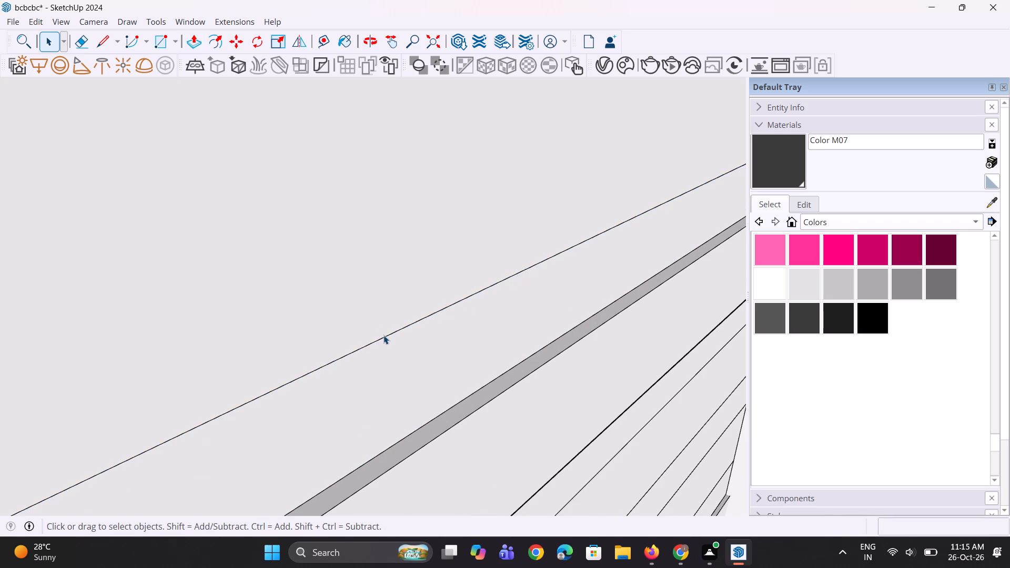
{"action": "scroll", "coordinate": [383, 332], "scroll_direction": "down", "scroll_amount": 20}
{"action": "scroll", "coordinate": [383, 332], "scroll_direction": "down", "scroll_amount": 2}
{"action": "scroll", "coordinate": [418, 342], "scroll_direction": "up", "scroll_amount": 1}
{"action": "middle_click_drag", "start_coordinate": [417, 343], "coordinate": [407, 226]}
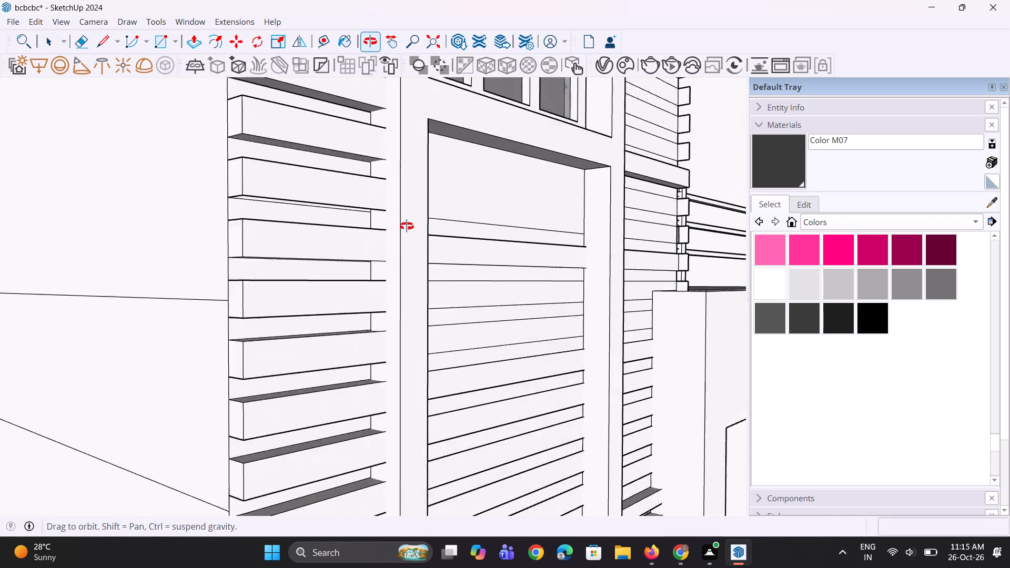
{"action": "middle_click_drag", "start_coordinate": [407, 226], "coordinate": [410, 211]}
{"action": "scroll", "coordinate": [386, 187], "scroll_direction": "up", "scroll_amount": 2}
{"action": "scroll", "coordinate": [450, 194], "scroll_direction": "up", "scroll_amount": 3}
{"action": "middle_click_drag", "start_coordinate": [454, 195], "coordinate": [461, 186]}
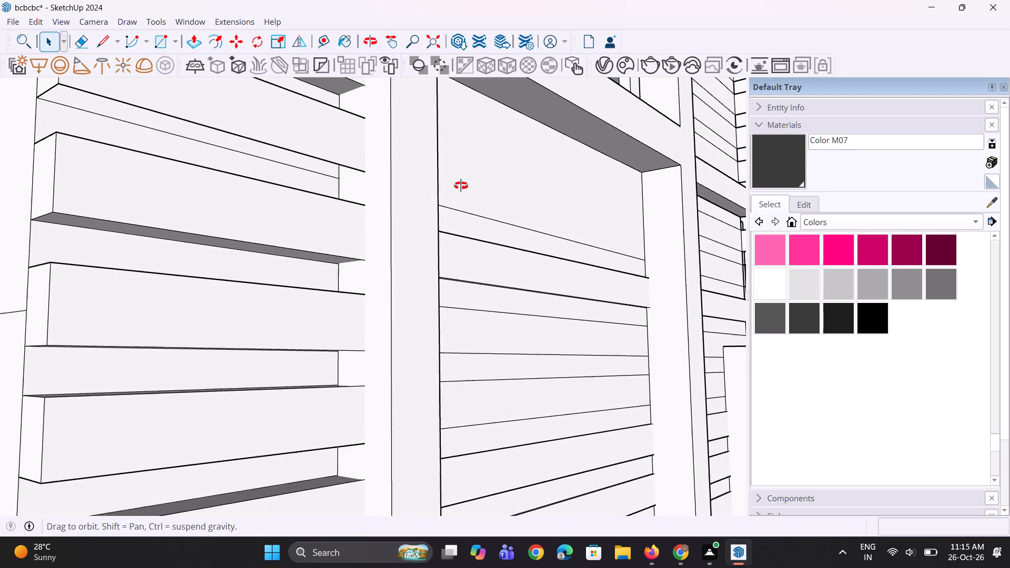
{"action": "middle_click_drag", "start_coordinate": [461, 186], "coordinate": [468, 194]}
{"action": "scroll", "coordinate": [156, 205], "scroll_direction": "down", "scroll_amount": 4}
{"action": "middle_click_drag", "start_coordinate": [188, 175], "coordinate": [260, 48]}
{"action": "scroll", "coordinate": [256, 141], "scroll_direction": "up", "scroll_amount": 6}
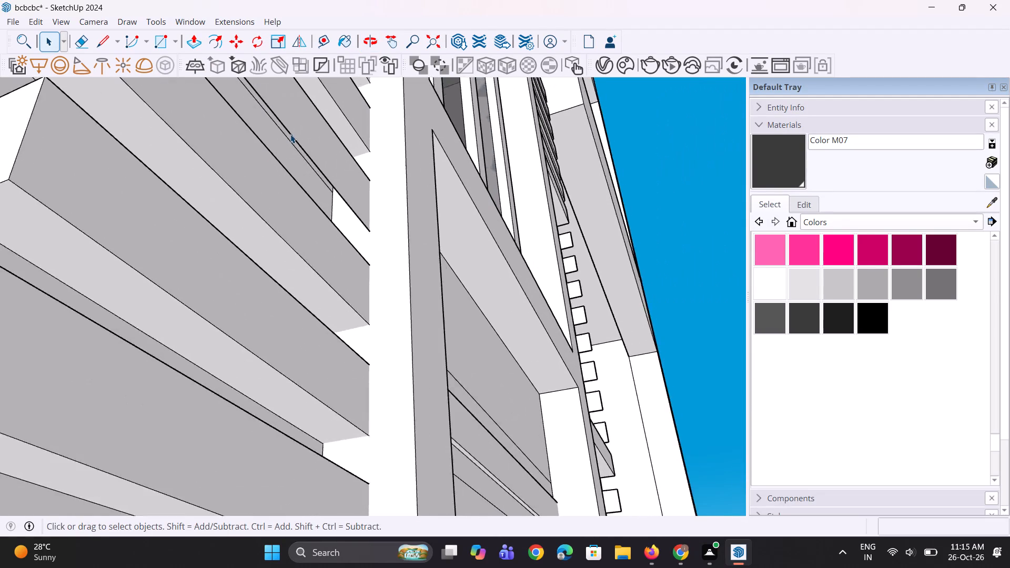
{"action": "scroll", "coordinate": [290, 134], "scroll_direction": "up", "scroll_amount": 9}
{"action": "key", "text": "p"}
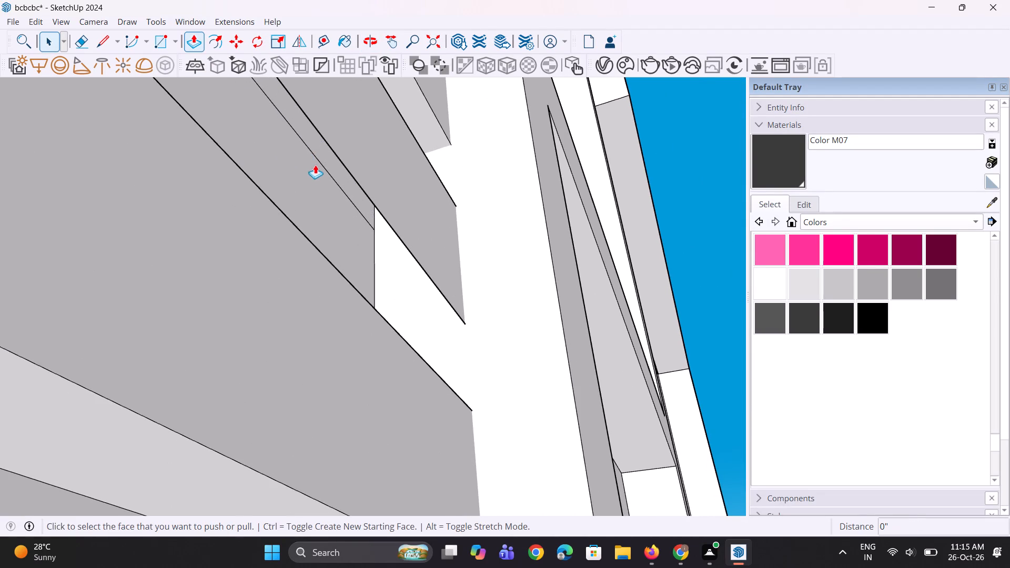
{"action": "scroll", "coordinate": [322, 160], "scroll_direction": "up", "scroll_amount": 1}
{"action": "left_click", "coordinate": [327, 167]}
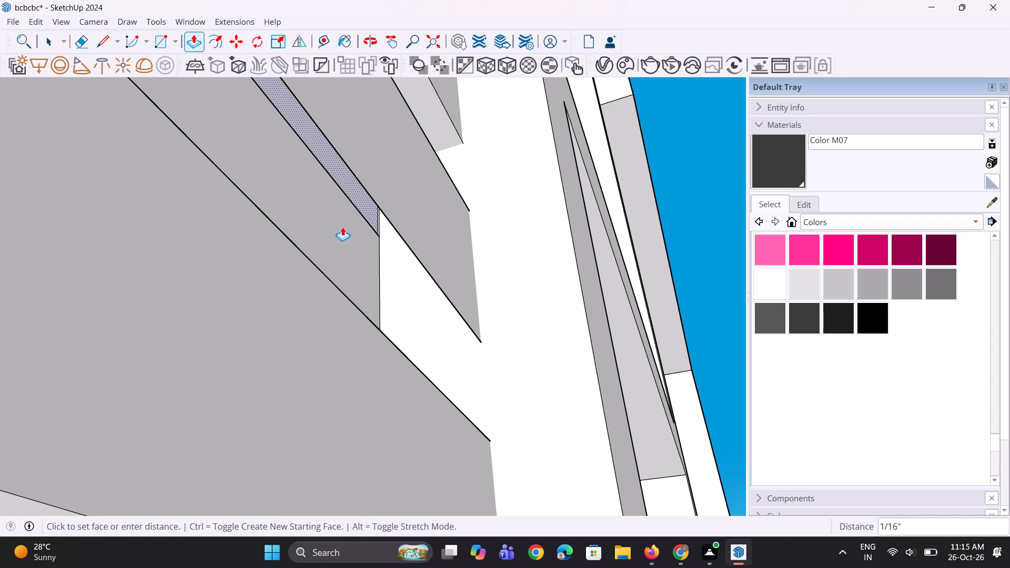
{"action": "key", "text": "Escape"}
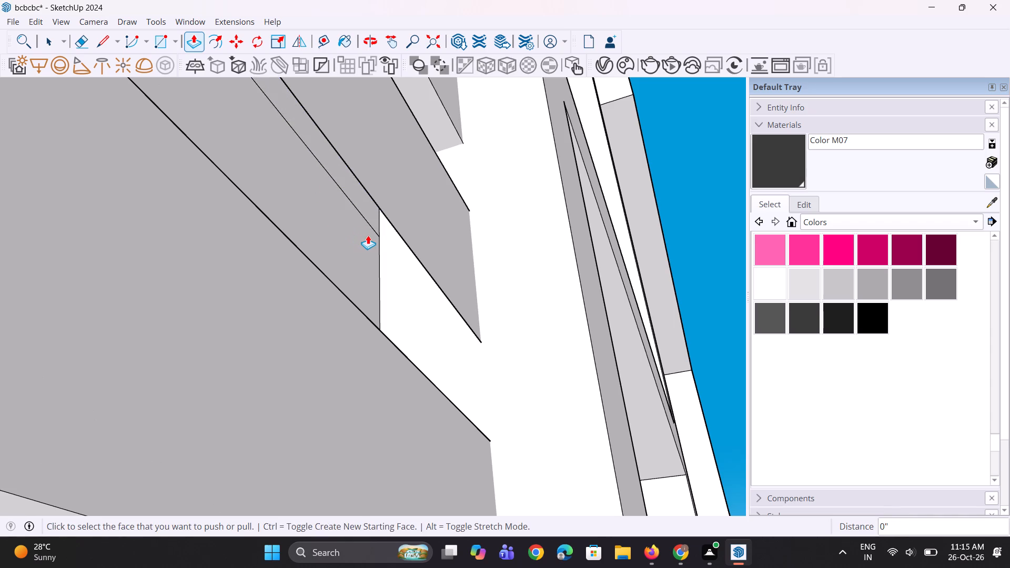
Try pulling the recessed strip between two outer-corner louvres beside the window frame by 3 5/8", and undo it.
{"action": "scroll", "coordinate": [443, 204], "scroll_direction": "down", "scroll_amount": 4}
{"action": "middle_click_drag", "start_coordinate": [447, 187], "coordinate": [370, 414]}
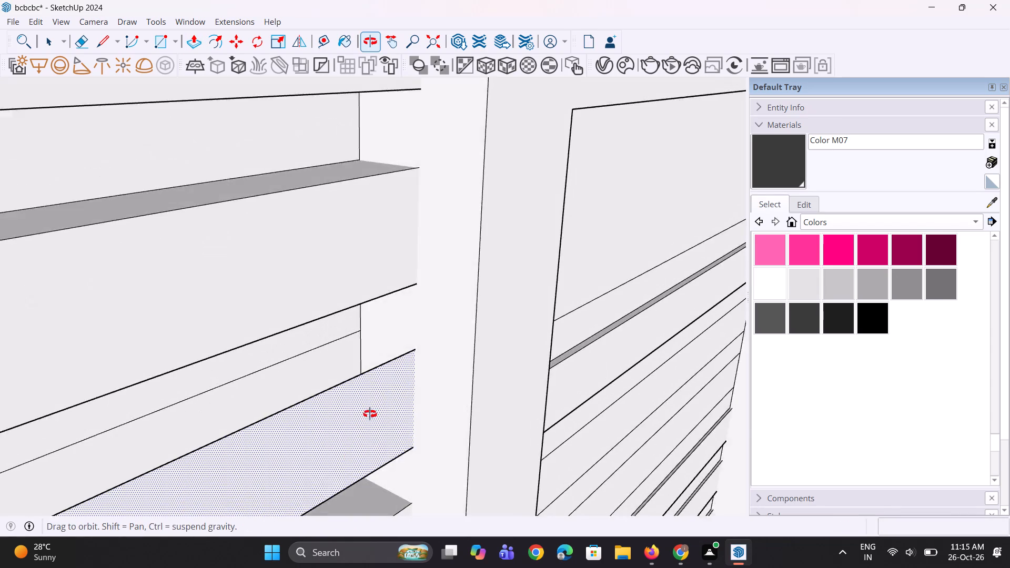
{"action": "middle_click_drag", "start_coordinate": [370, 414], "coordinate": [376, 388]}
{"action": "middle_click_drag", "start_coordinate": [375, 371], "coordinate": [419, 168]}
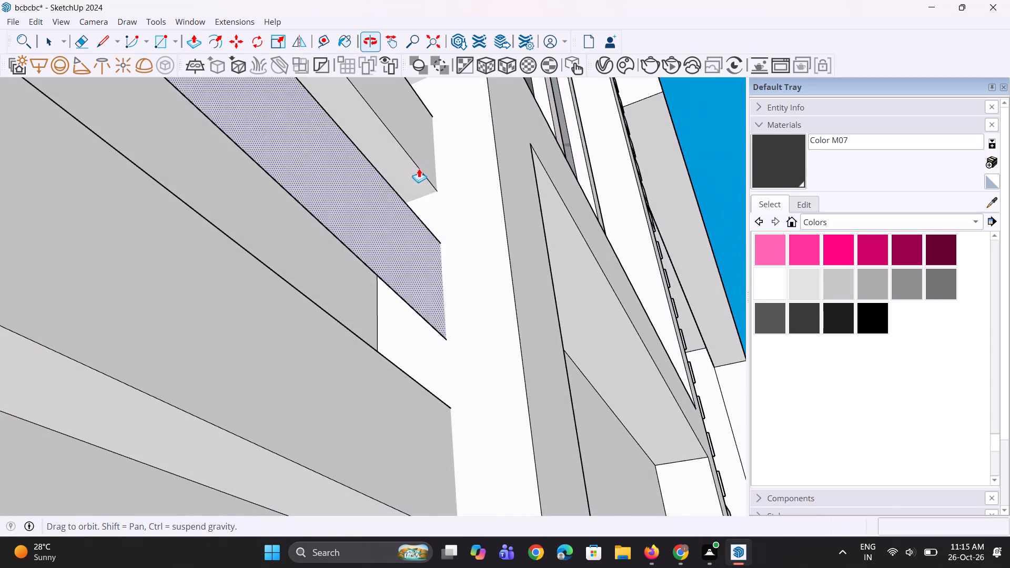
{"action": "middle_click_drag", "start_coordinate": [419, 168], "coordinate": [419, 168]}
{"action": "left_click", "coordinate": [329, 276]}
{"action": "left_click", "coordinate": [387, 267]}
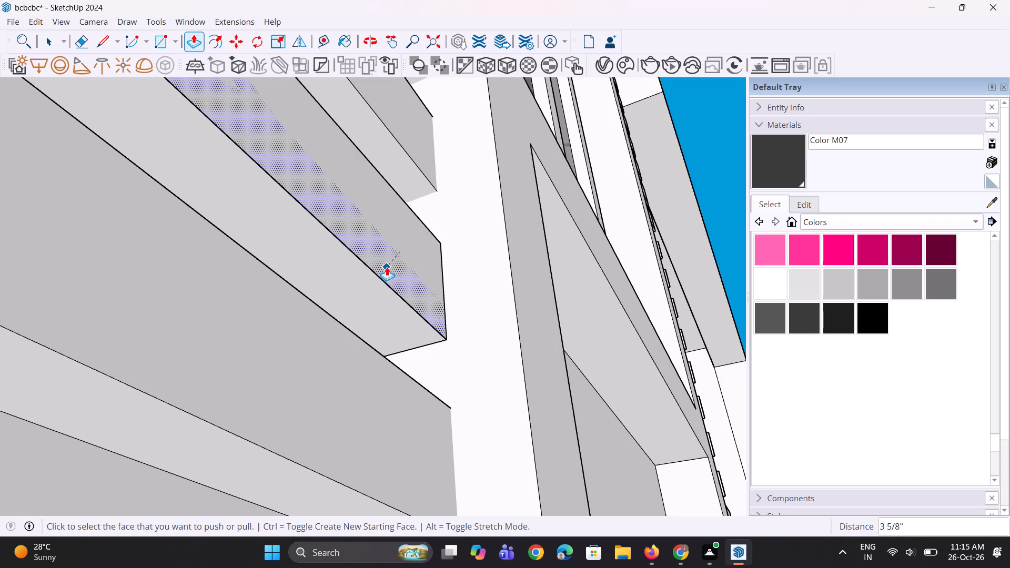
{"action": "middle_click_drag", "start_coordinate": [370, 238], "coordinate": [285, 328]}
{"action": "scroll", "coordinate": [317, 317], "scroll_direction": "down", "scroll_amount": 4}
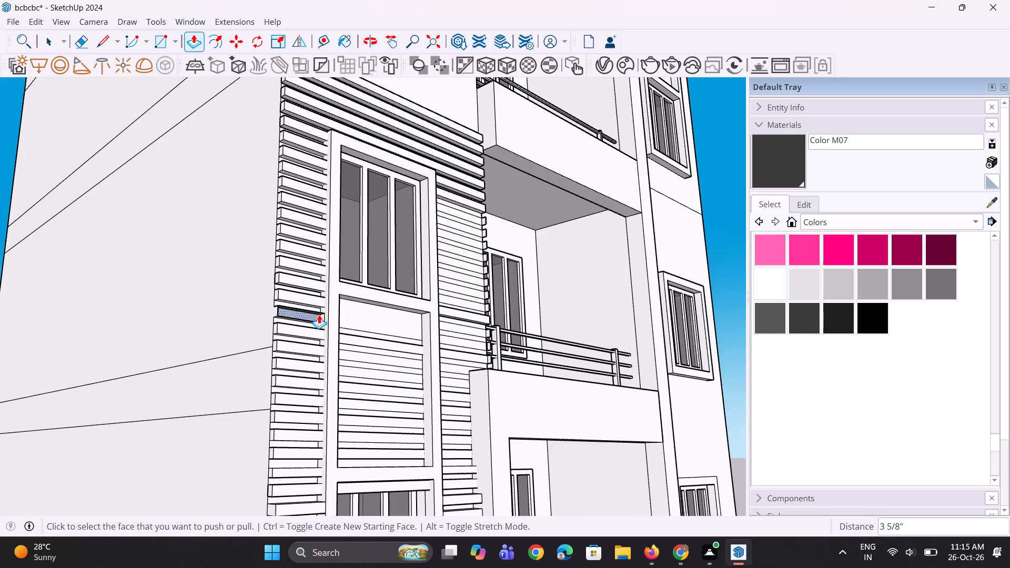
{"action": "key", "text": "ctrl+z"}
Push/Pull the recessed strip beneath the outer-corner louvre near the middle panel's top by 3 5/8".
{"action": "middle_click_drag", "start_coordinate": [319, 318], "coordinate": [386, 212]}
{"action": "scroll", "coordinate": [335, 253], "scroll_direction": "up", "scroll_amount": 8}
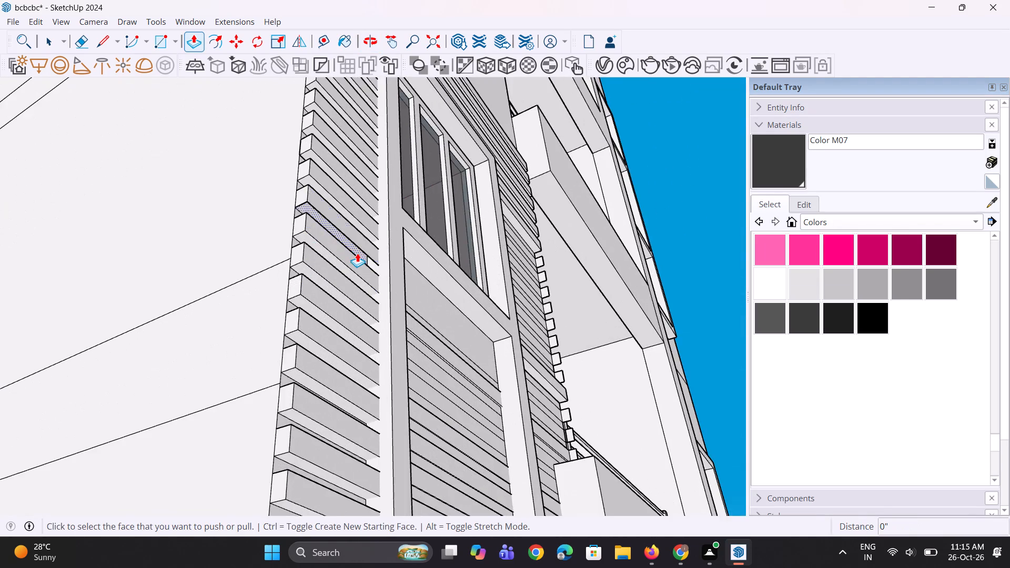
{"action": "scroll", "coordinate": [357, 253], "scroll_direction": "up", "scroll_amount": 6}
{"action": "left_click", "coordinate": [364, 254]}
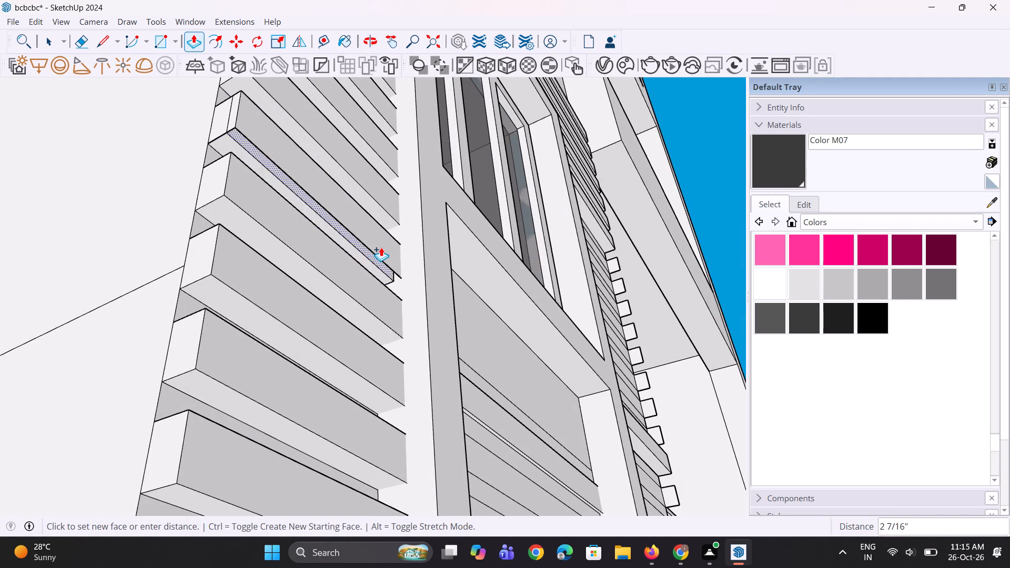
{"action": "left_click", "coordinate": [386, 254]}
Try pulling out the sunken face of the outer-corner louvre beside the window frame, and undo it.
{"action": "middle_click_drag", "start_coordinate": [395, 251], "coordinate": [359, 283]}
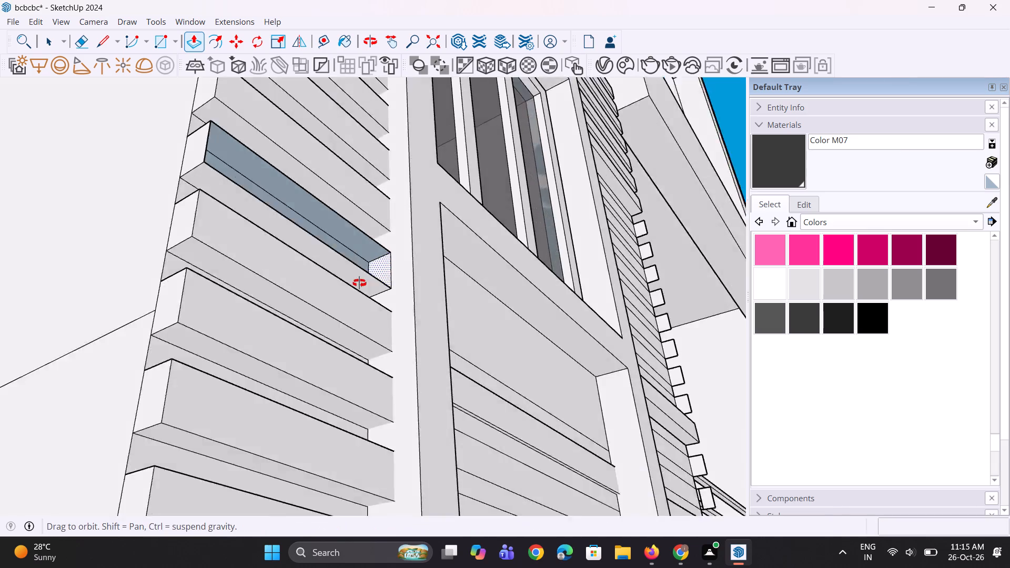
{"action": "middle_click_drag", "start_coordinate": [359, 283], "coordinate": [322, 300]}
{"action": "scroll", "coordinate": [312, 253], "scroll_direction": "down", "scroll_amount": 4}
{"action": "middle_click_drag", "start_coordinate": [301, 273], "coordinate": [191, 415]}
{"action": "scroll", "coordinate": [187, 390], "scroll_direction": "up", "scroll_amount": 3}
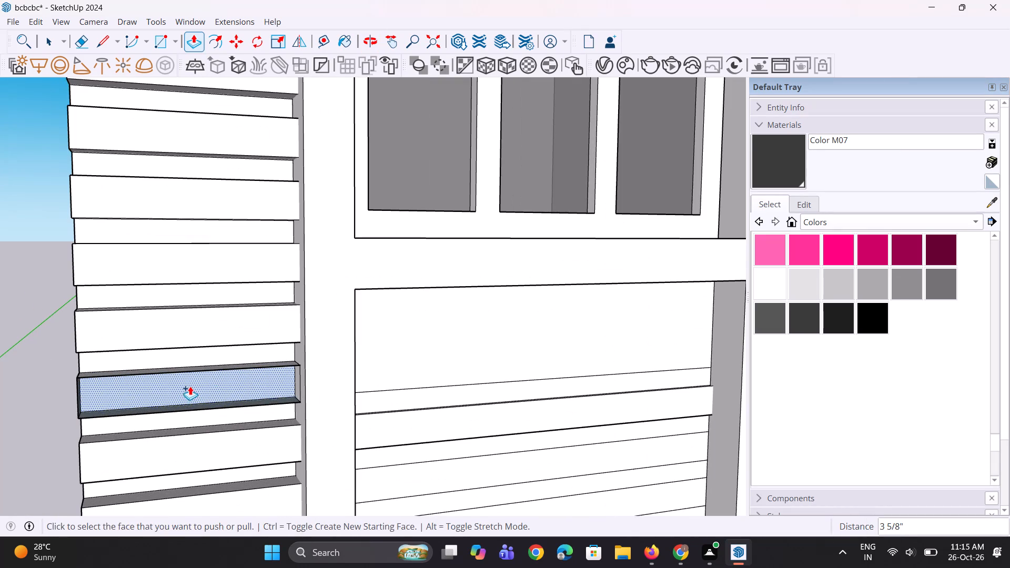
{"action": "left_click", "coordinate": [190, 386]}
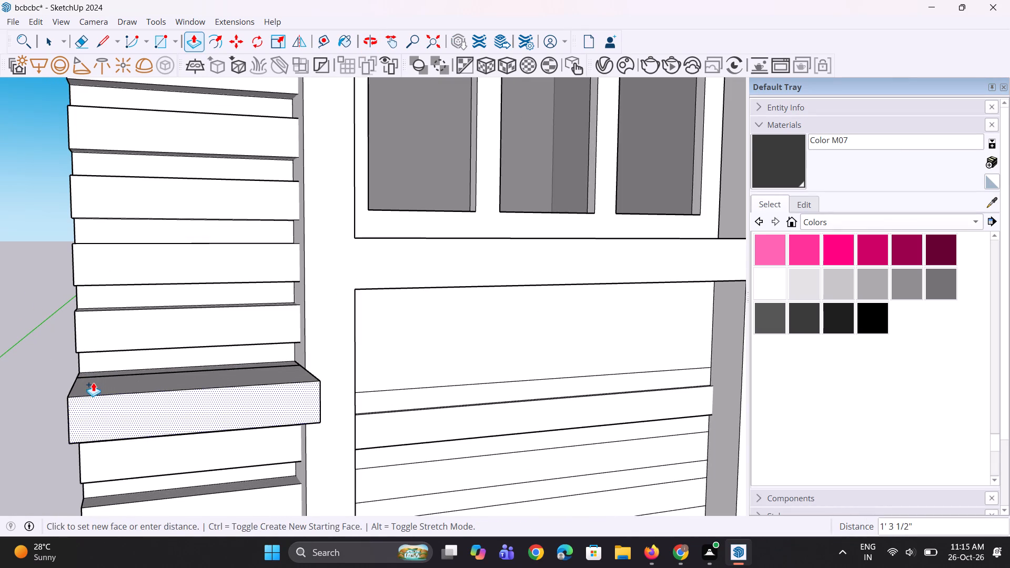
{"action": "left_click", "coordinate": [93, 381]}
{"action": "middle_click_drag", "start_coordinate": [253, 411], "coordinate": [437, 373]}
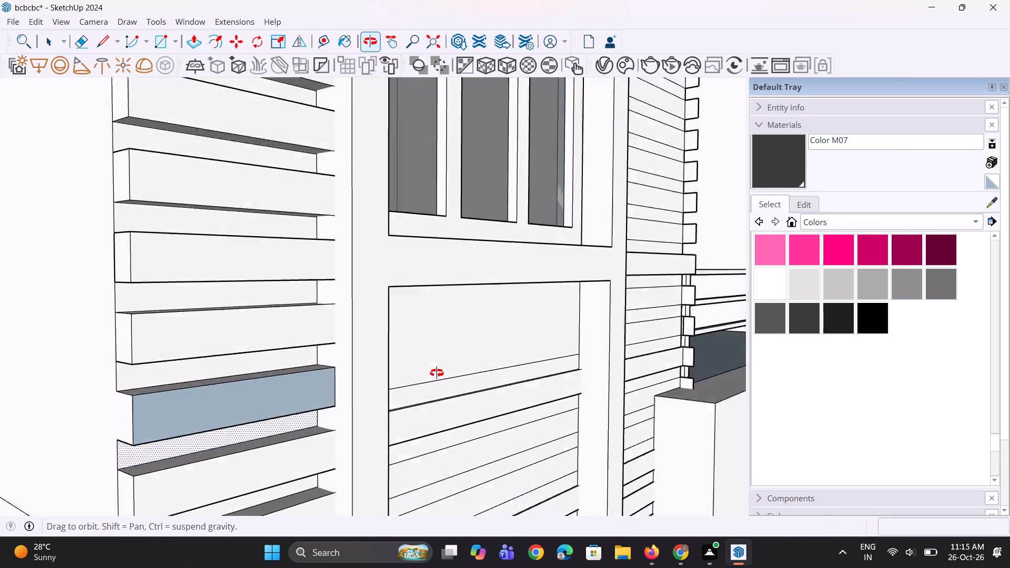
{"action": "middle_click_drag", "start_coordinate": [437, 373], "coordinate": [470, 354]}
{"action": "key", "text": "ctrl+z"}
Pull the outer-corner louvre's face out 3 5/8", level with the louvres above and below it.
{"action": "left_click", "coordinate": [249, 370]}
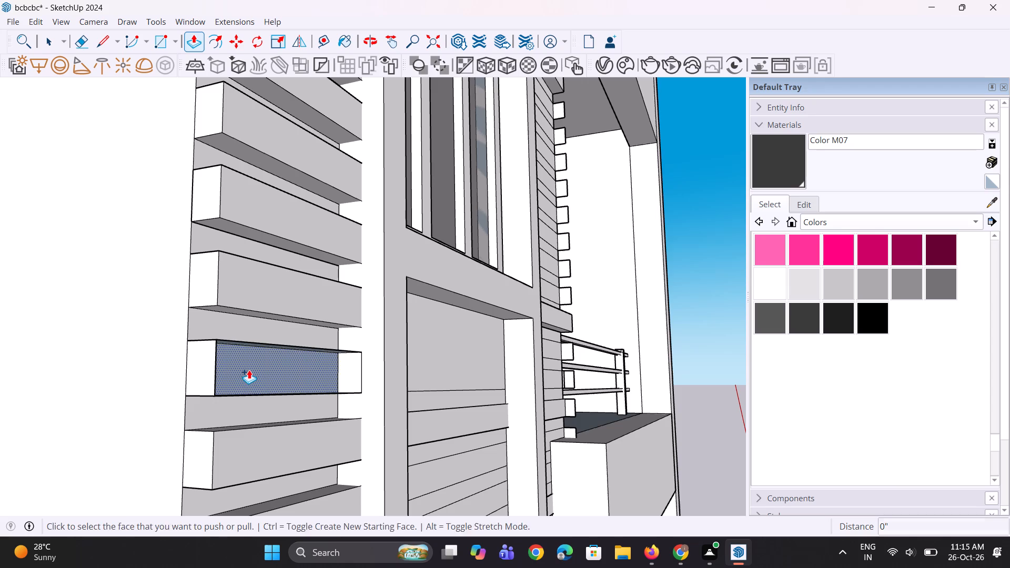
{"action": "left_click", "coordinate": [245, 342]}
{"action": "scroll", "coordinate": [372, 344], "scroll_direction": "up", "scroll_amount": 1}
{"action": "middle_click_drag", "start_coordinate": [372, 344], "coordinate": [266, 368]}
{"action": "scroll", "coordinate": [234, 352], "scroll_direction": "down", "scroll_amount": 4}
{"action": "scroll", "coordinate": [374, 398], "scroll_direction": "up", "scroll_amount": 2}
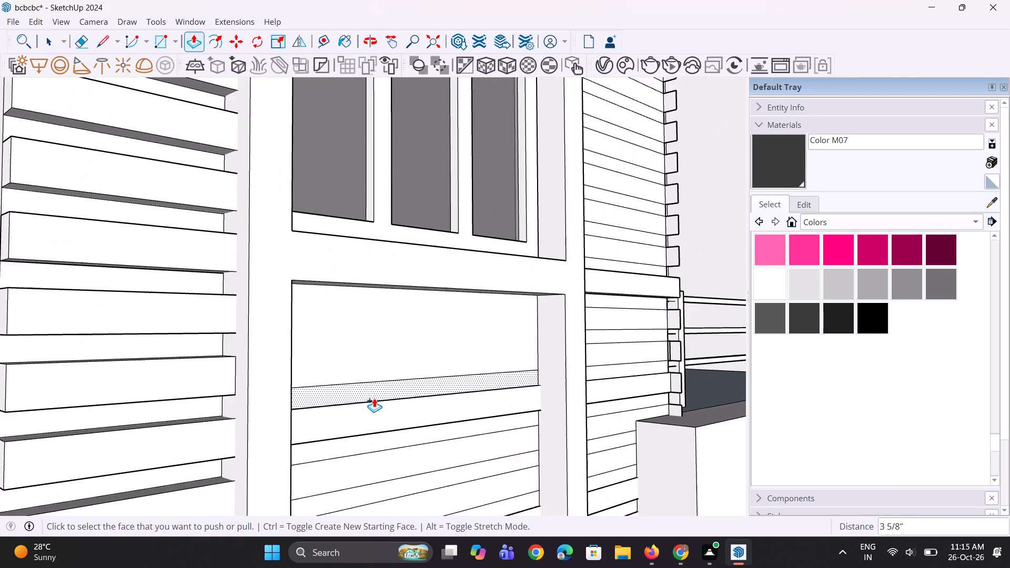
Erase the seam between the plain top of the middle panel and the strip directly below it.
{"action": "scroll", "coordinate": [374, 398], "scroll_direction": "up", "scroll_amount": 1}
{"action": "key", "text": "e"}
{"action": "left_click_drag", "start_coordinate": [381, 372], "coordinate": [384, 383]}
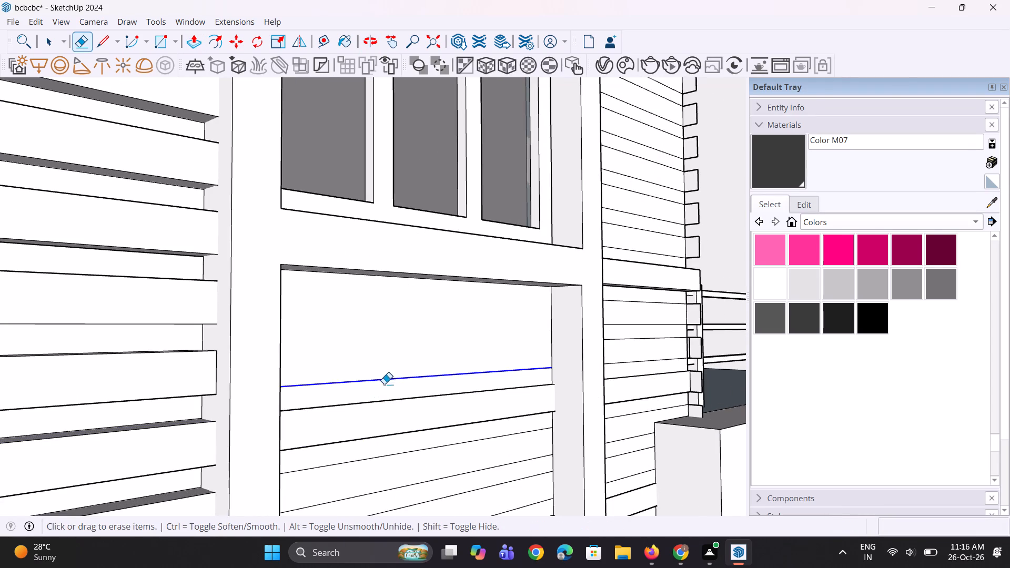
Push the topmost remaining louvre in the middle panel back 5/8", level with the plain surface above it.
{"action": "scroll", "coordinate": [389, 339], "scroll_direction": "down", "scroll_amount": 4}
{"action": "middle_click_drag", "start_coordinate": [465, 413], "coordinate": [347, 528]}
{"action": "scroll", "coordinate": [400, 422], "scroll_direction": "up", "scroll_amount": 3}
{"action": "middle_click_drag", "start_coordinate": [395, 452], "coordinate": [384, 506]}
{"action": "scroll", "coordinate": [437, 405], "scroll_direction": "up", "scroll_amount": 8}
{"action": "key", "text": "p"}
{"action": "left_click", "coordinate": [446, 384]}
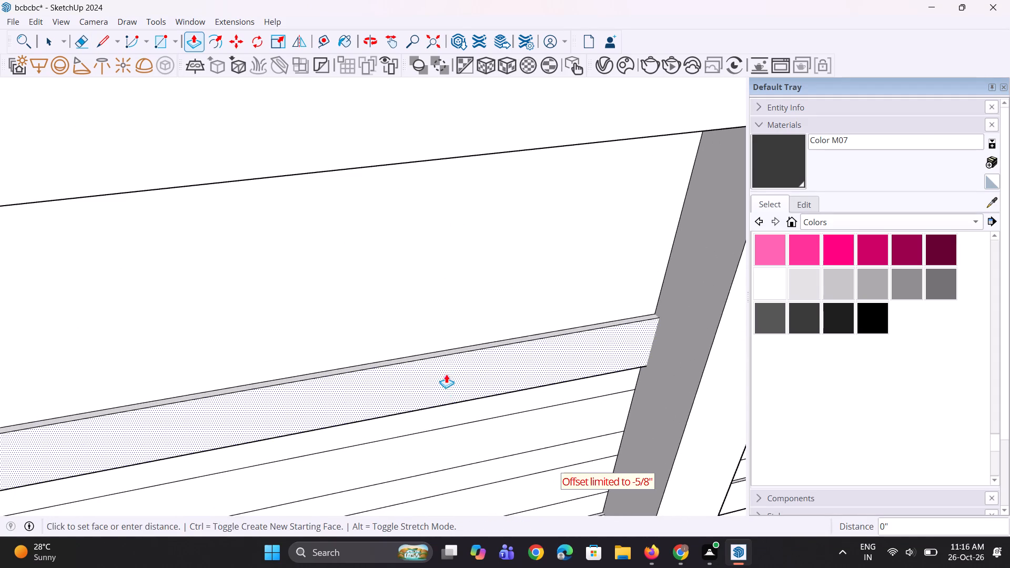
{"action": "left_click", "coordinate": [442, 330]}
Erase the horizontal louvre edges directly below the plain upper part of the middle panel.
{"action": "scroll", "coordinate": [422, 244], "scroll_direction": "down", "scroll_amount": 4}
{"action": "scroll", "coordinate": [494, 256], "scroll_direction": "down", "scroll_amount": 5}
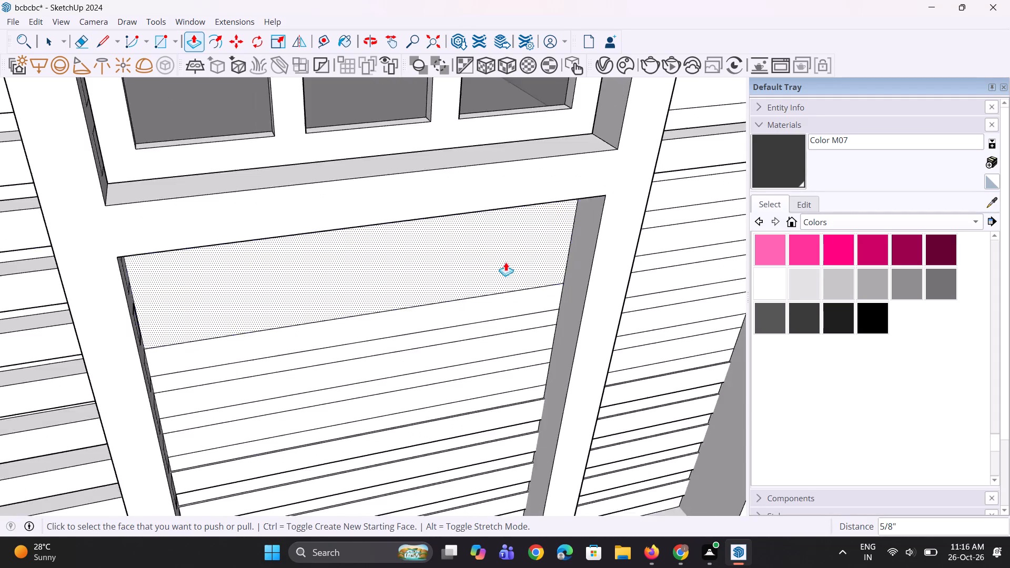
{"action": "middle_click_drag", "start_coordinate": [403, 384], "coordinate": [379, 355]}
{"action": "scroll", "coordinate": [346, 362], "scroll_direction": "up", "scroll_amount": 5}
{"action": "key", "text": "e"}
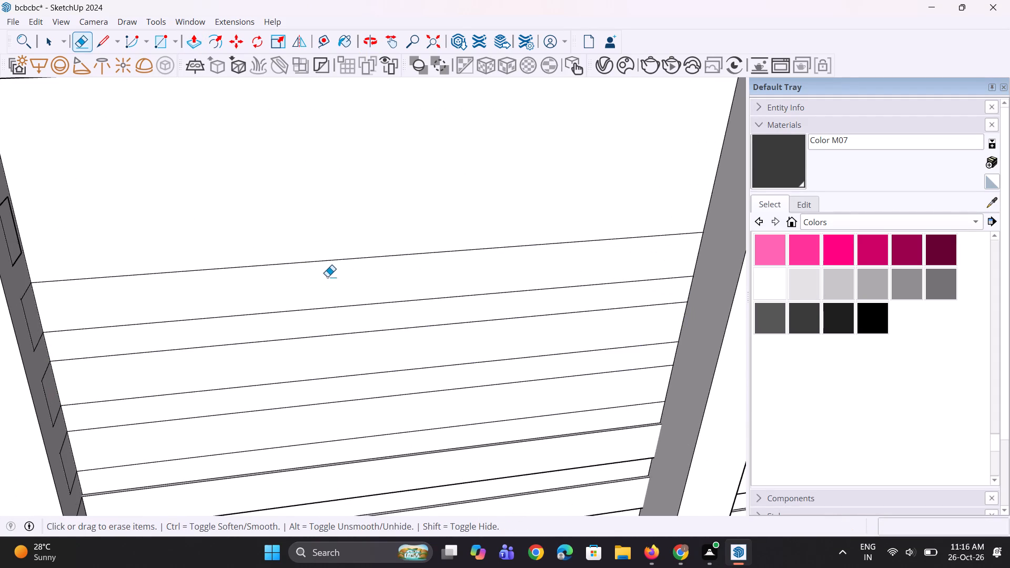
{"action": "left_click_drag", "start_coordinate": [330, 257], "coordinate": [362, 442]}
Push the uppermost remaining louvre in the middle panel back level with the plain surface above it.
{"action": "scroll", "coordinate": [326, 146], "scroll_direction": "down", "scroll_amount": 4}
{"action": "scroll", "coordinate": [383, 185], "scroll_direction": "down", "scroll_amount": 4}
{"action": "middle_click_drag", "start_coordinate": [198, 343], "coordinate": [317, 113]}
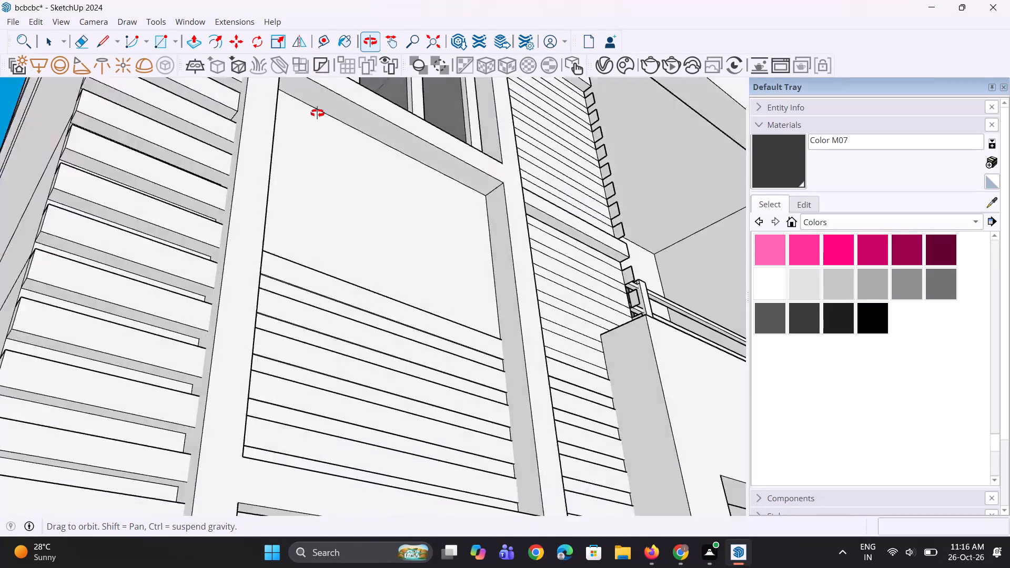
{"action": "middle_click_drag", "start_coordinate": [317, 113], "coordinate": [255, 215]}
{"action": "middle_click_drag", "start_coordinate": [459, 246], "coordinate": [253, 437]}
{"action": "scroll", "coordinate": [267, 357], "scroll_direction": "up", "scroll_amount": 3}
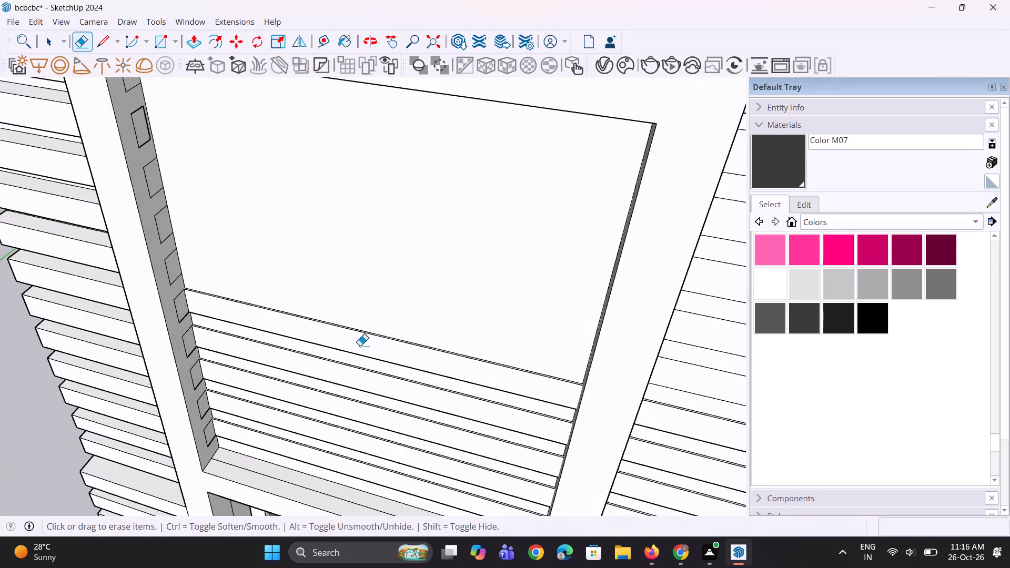
{"action": "scroll", "coordinate": [360, 346], "scroll_direction": "up", "scroll_amount": 4}
{"action": "middle_click_drag", "start_coordinate": [443, 381], "coordinate": [398, 415]}
{"action": "scroll", "coordinate": [402, 407], "scroll_direction": "up", "scroll_amount": 3}
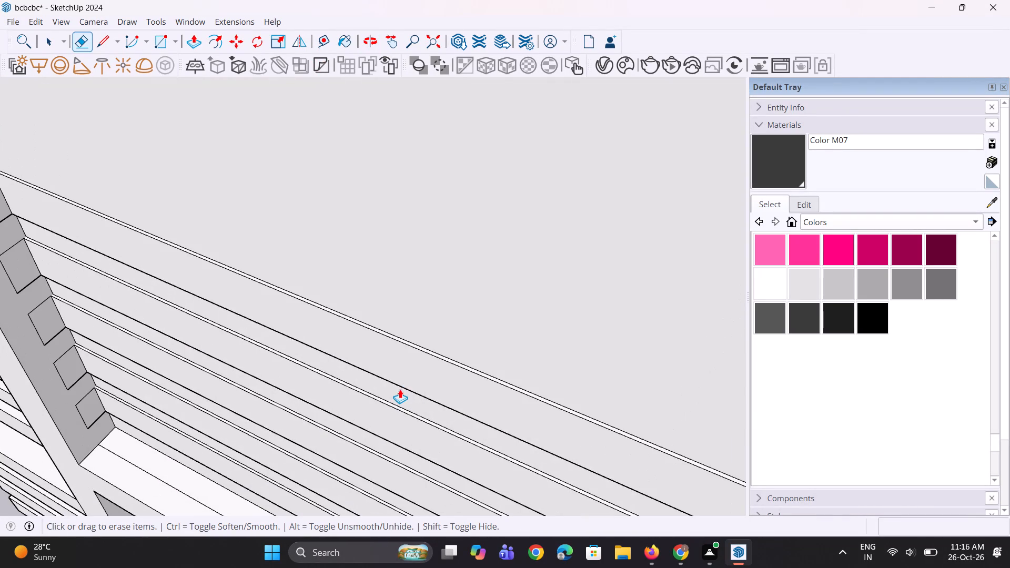
{"action": "key", "text": "p"}
{"action": "left_click", "coordinate": [412, 373]}
{"action": "left_click", "coordinate": [456, 332]}
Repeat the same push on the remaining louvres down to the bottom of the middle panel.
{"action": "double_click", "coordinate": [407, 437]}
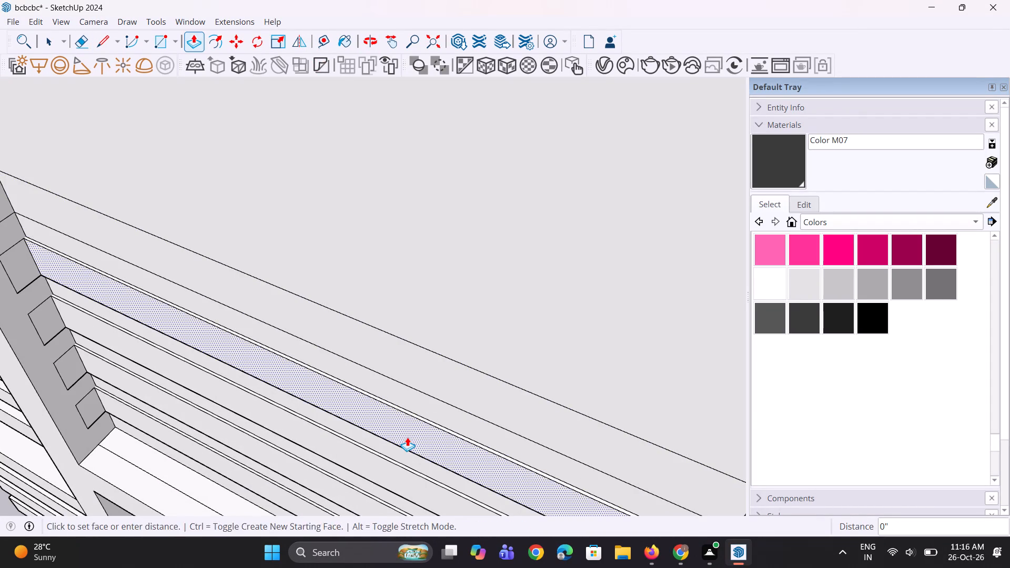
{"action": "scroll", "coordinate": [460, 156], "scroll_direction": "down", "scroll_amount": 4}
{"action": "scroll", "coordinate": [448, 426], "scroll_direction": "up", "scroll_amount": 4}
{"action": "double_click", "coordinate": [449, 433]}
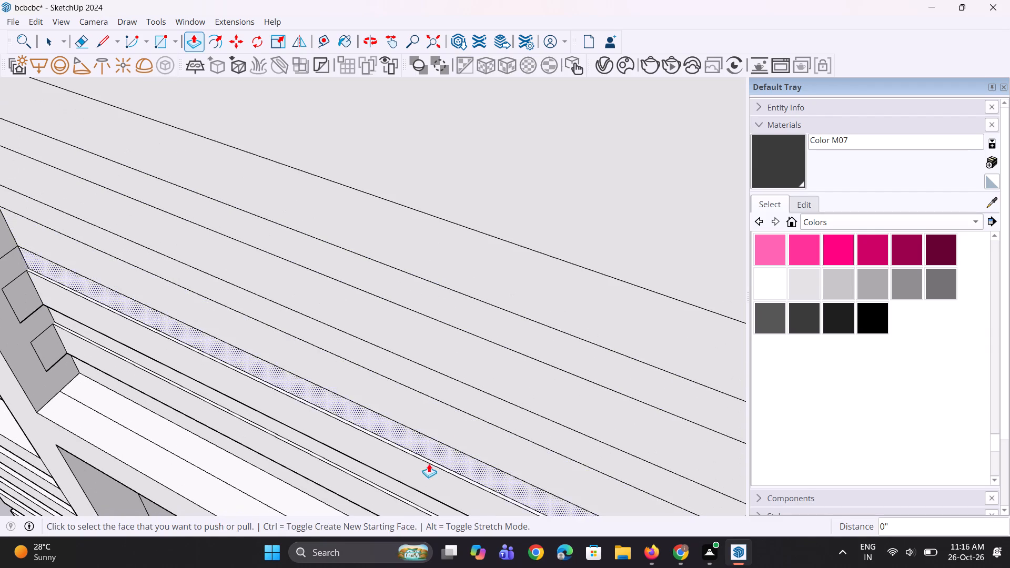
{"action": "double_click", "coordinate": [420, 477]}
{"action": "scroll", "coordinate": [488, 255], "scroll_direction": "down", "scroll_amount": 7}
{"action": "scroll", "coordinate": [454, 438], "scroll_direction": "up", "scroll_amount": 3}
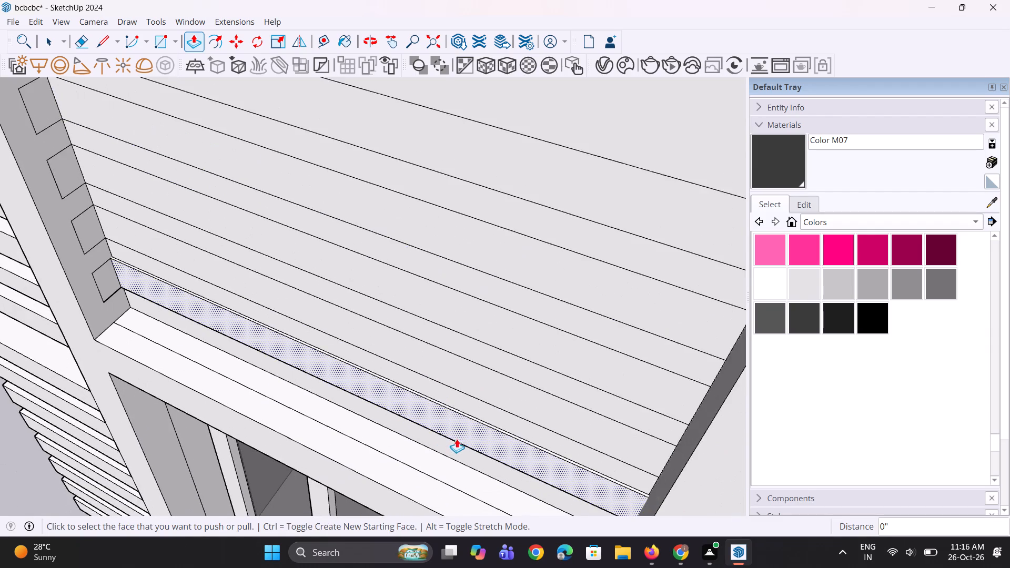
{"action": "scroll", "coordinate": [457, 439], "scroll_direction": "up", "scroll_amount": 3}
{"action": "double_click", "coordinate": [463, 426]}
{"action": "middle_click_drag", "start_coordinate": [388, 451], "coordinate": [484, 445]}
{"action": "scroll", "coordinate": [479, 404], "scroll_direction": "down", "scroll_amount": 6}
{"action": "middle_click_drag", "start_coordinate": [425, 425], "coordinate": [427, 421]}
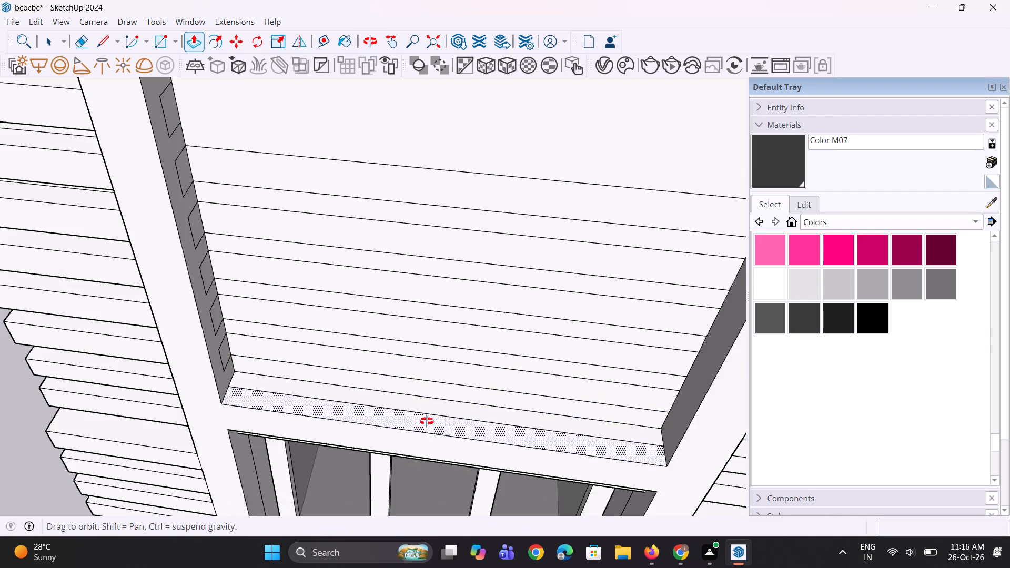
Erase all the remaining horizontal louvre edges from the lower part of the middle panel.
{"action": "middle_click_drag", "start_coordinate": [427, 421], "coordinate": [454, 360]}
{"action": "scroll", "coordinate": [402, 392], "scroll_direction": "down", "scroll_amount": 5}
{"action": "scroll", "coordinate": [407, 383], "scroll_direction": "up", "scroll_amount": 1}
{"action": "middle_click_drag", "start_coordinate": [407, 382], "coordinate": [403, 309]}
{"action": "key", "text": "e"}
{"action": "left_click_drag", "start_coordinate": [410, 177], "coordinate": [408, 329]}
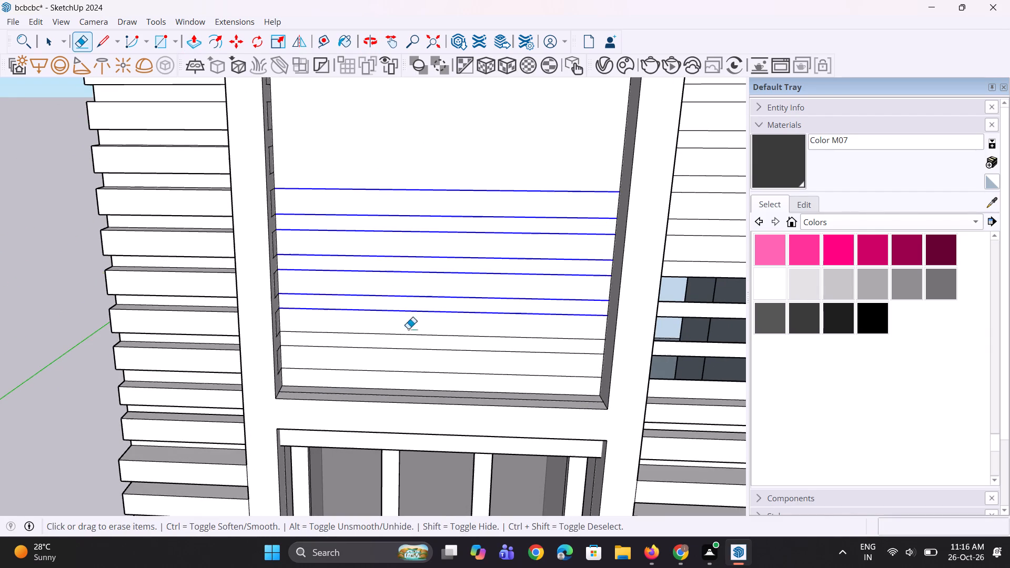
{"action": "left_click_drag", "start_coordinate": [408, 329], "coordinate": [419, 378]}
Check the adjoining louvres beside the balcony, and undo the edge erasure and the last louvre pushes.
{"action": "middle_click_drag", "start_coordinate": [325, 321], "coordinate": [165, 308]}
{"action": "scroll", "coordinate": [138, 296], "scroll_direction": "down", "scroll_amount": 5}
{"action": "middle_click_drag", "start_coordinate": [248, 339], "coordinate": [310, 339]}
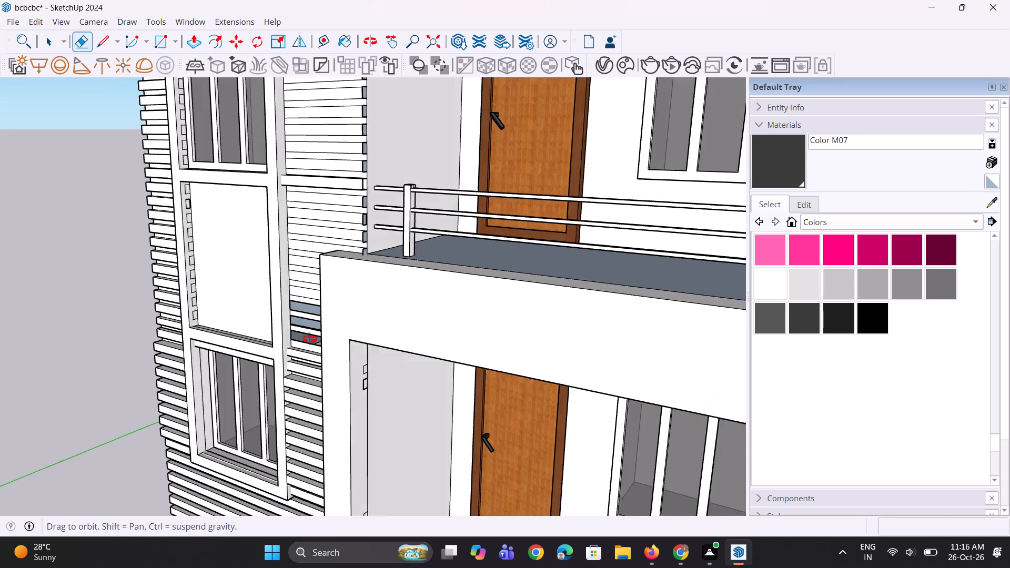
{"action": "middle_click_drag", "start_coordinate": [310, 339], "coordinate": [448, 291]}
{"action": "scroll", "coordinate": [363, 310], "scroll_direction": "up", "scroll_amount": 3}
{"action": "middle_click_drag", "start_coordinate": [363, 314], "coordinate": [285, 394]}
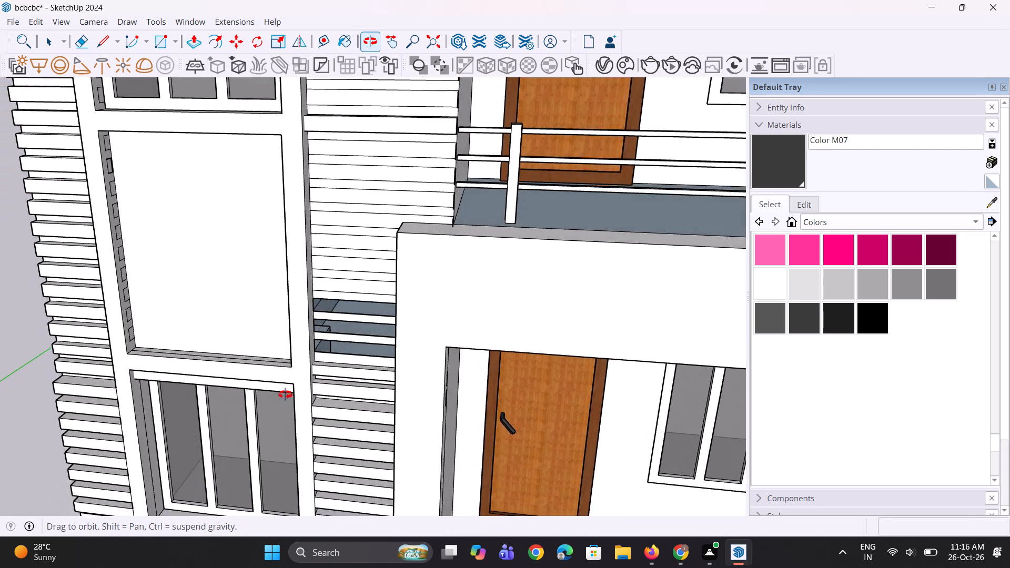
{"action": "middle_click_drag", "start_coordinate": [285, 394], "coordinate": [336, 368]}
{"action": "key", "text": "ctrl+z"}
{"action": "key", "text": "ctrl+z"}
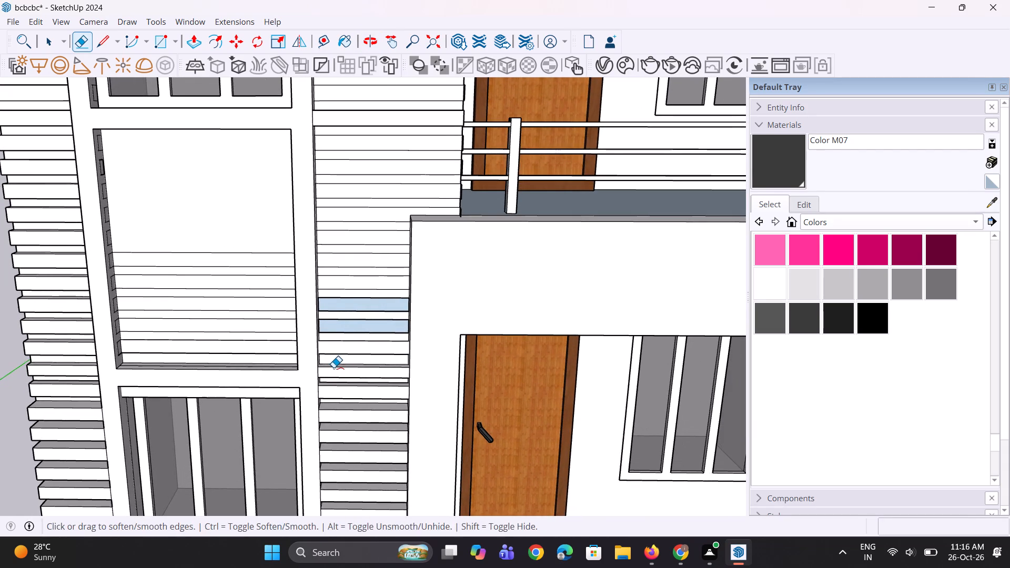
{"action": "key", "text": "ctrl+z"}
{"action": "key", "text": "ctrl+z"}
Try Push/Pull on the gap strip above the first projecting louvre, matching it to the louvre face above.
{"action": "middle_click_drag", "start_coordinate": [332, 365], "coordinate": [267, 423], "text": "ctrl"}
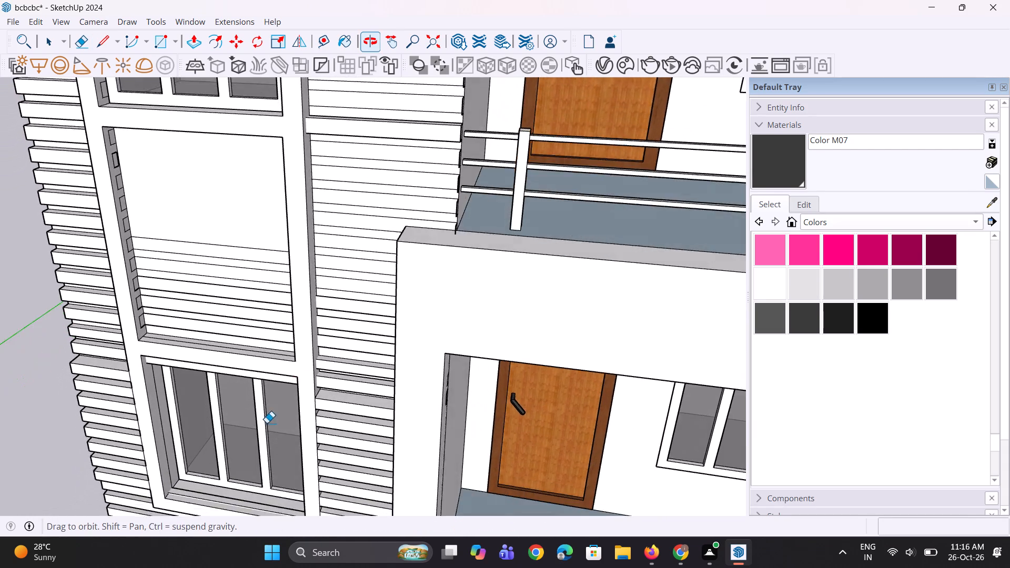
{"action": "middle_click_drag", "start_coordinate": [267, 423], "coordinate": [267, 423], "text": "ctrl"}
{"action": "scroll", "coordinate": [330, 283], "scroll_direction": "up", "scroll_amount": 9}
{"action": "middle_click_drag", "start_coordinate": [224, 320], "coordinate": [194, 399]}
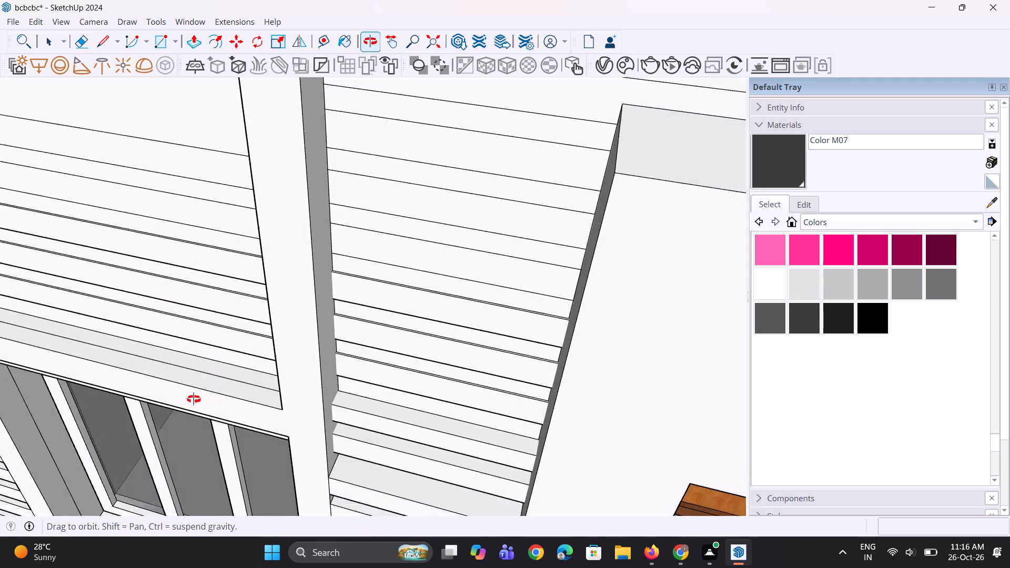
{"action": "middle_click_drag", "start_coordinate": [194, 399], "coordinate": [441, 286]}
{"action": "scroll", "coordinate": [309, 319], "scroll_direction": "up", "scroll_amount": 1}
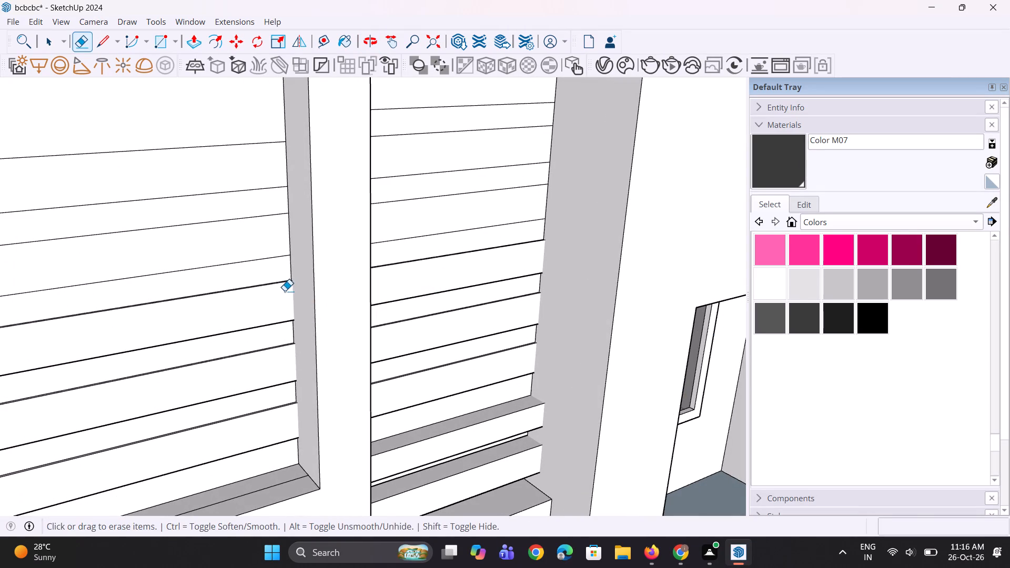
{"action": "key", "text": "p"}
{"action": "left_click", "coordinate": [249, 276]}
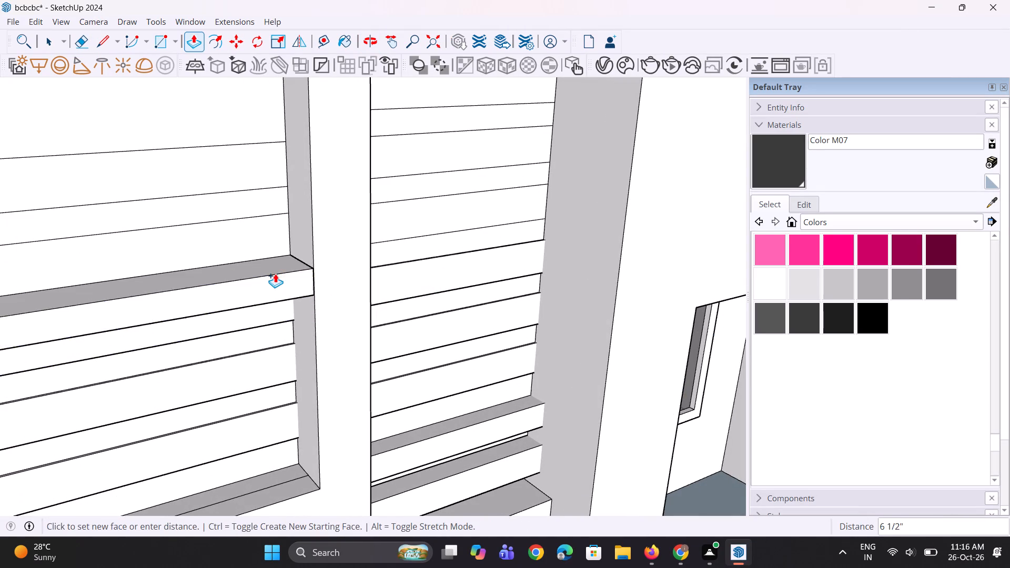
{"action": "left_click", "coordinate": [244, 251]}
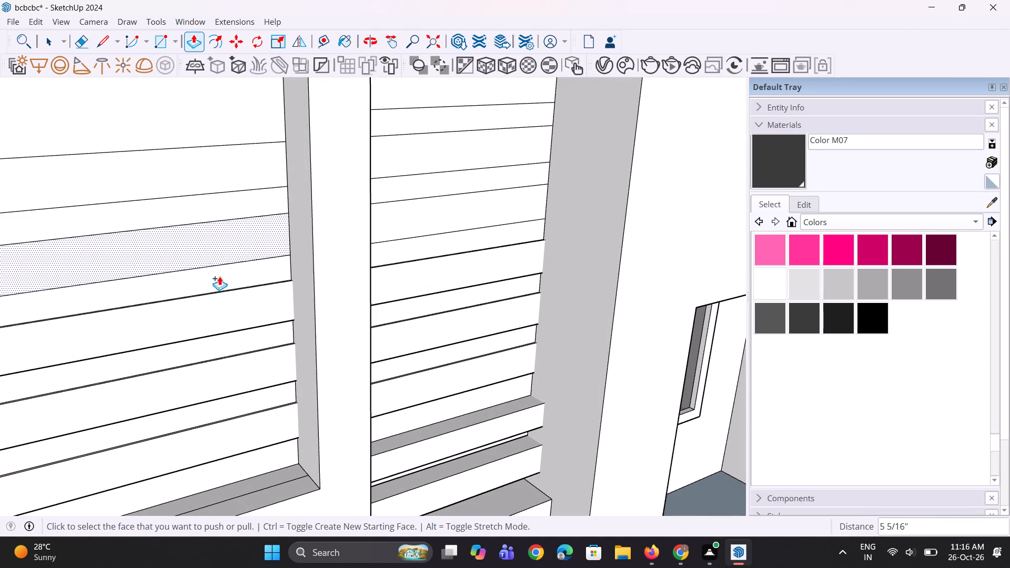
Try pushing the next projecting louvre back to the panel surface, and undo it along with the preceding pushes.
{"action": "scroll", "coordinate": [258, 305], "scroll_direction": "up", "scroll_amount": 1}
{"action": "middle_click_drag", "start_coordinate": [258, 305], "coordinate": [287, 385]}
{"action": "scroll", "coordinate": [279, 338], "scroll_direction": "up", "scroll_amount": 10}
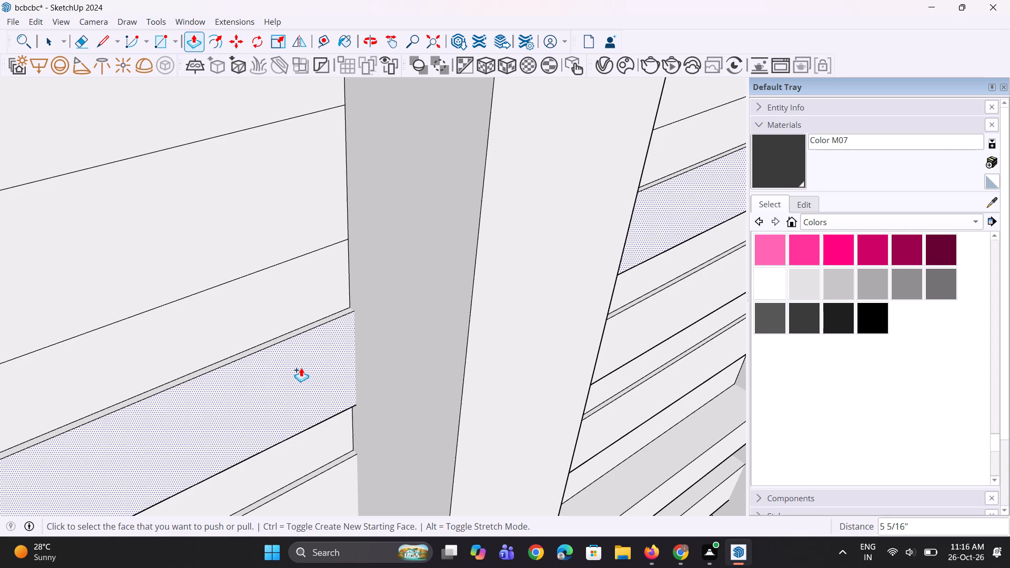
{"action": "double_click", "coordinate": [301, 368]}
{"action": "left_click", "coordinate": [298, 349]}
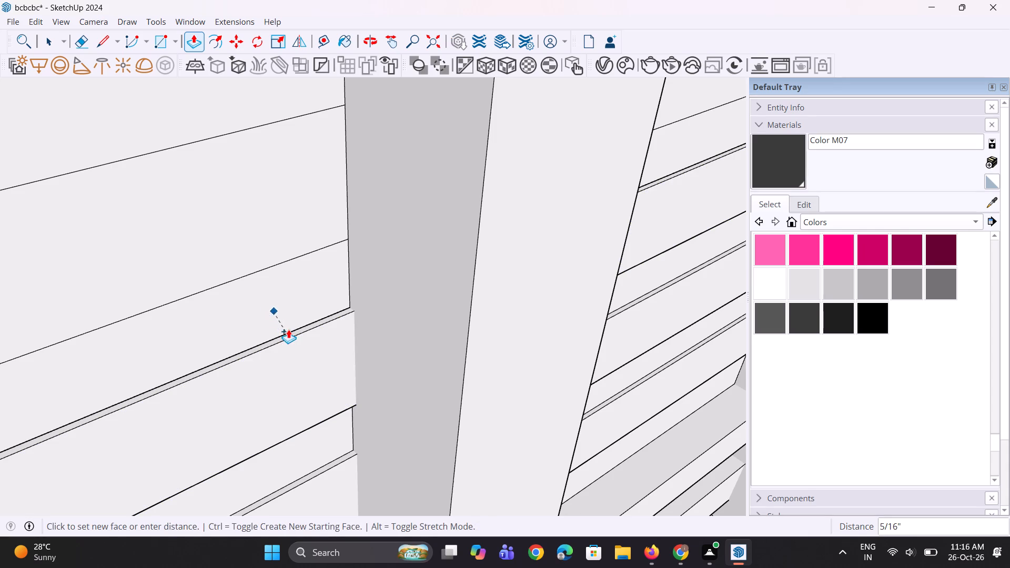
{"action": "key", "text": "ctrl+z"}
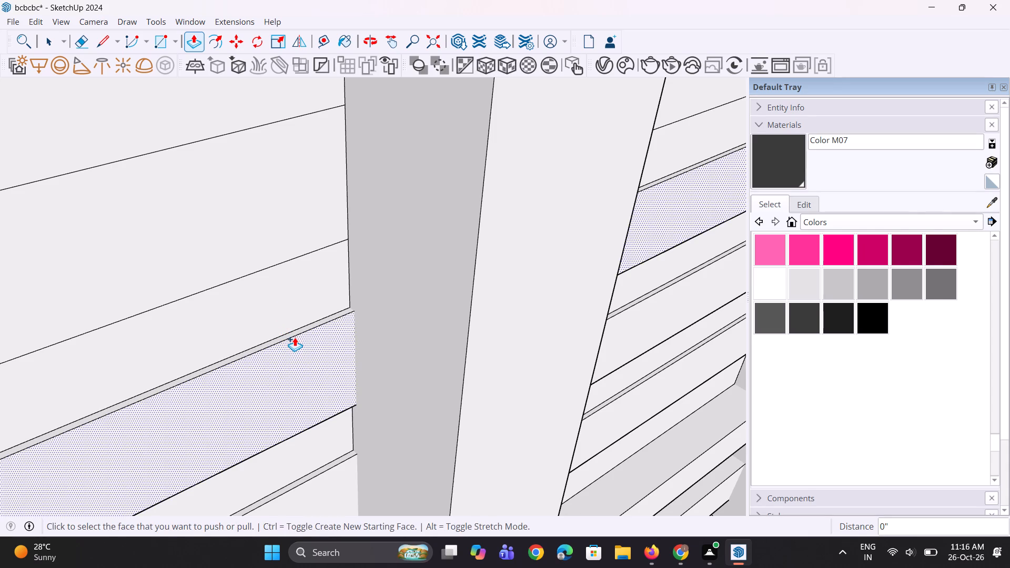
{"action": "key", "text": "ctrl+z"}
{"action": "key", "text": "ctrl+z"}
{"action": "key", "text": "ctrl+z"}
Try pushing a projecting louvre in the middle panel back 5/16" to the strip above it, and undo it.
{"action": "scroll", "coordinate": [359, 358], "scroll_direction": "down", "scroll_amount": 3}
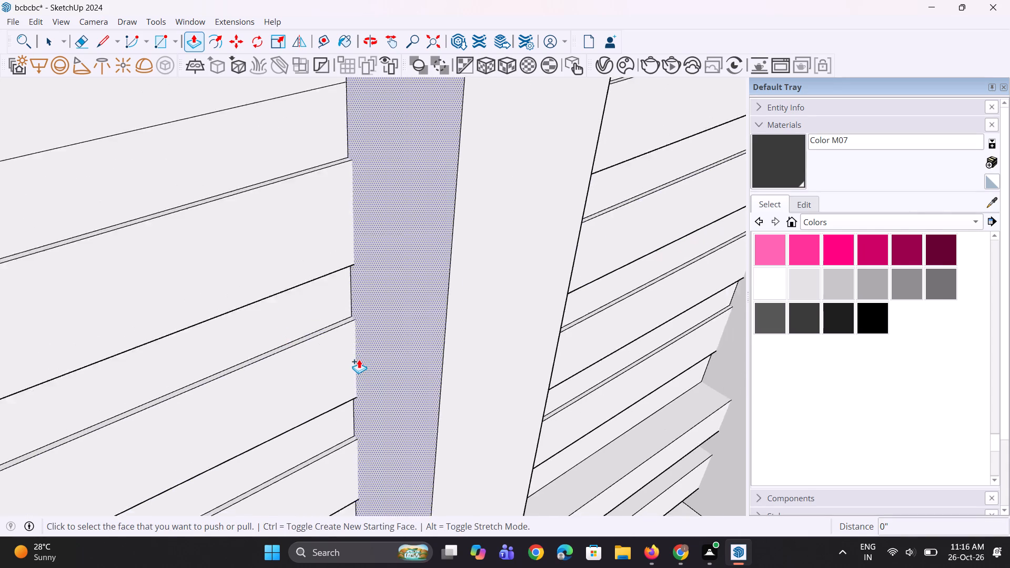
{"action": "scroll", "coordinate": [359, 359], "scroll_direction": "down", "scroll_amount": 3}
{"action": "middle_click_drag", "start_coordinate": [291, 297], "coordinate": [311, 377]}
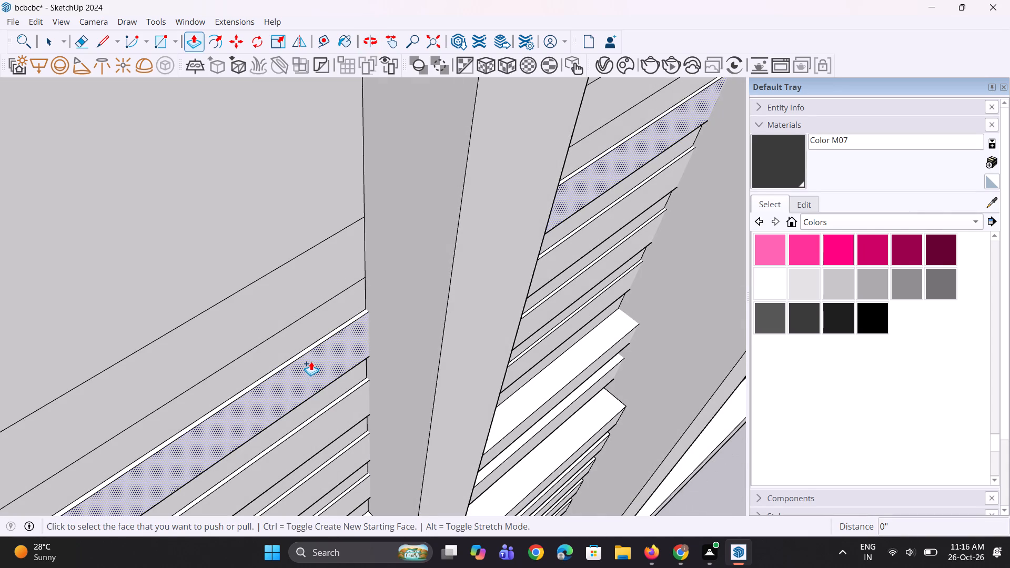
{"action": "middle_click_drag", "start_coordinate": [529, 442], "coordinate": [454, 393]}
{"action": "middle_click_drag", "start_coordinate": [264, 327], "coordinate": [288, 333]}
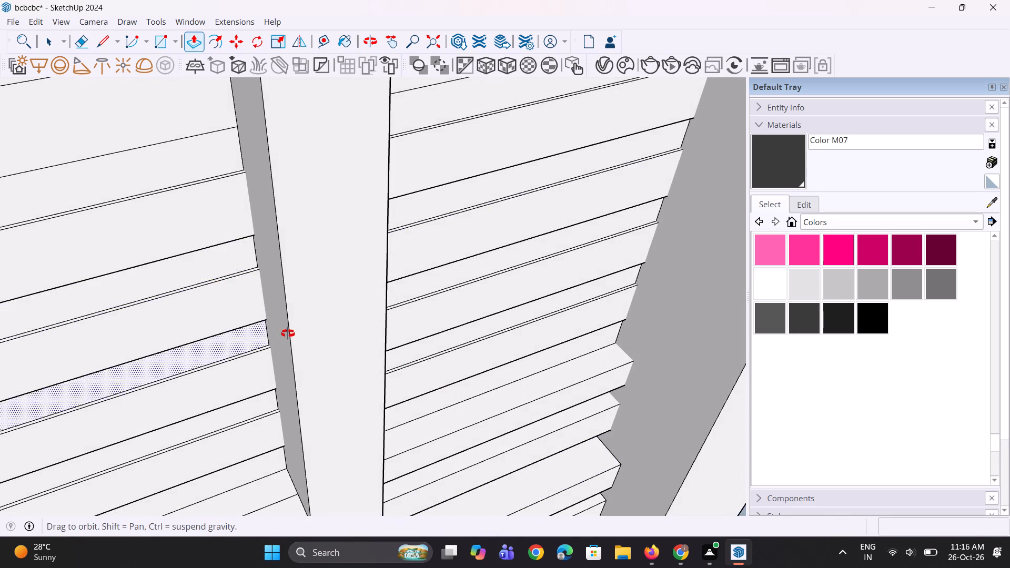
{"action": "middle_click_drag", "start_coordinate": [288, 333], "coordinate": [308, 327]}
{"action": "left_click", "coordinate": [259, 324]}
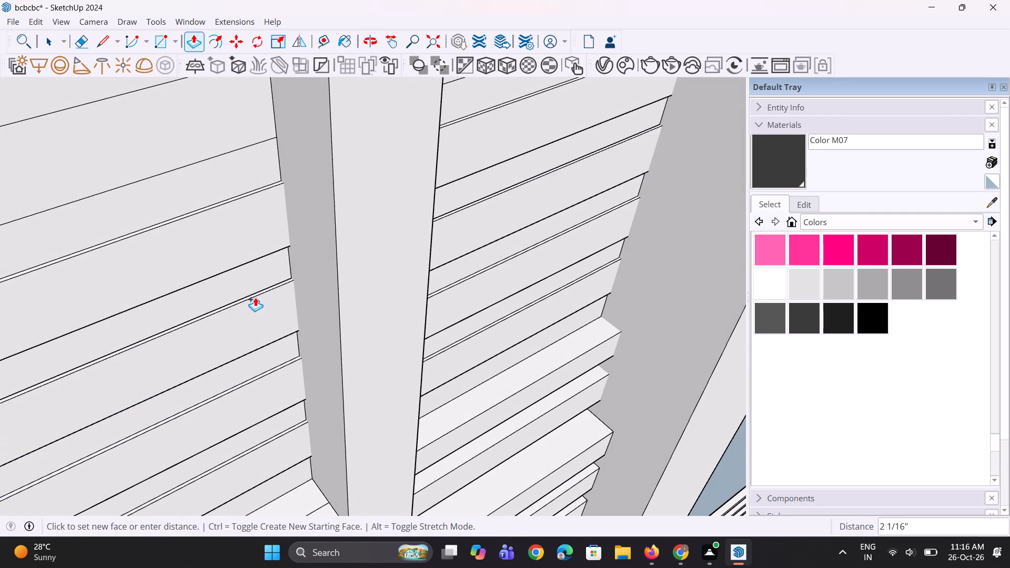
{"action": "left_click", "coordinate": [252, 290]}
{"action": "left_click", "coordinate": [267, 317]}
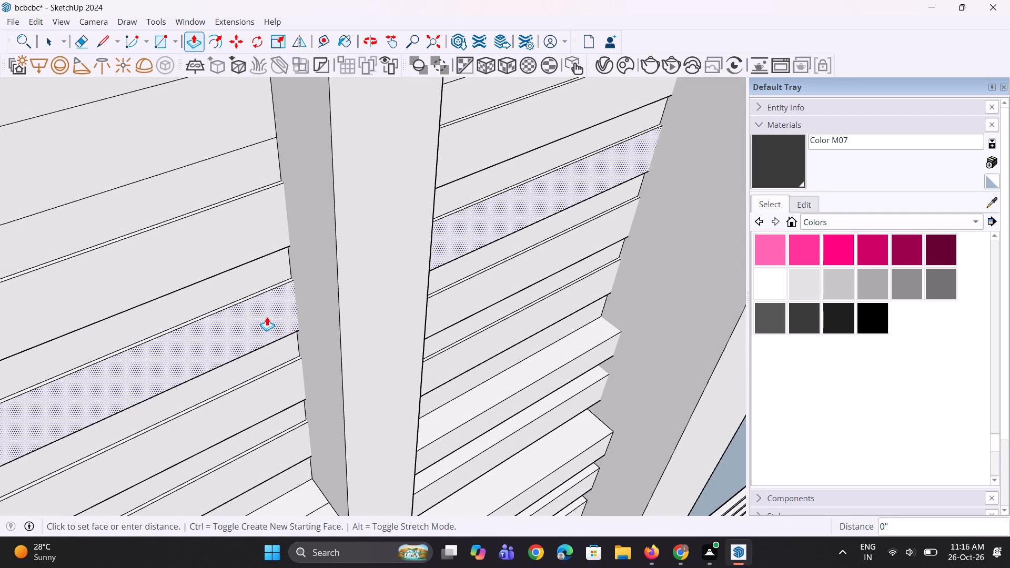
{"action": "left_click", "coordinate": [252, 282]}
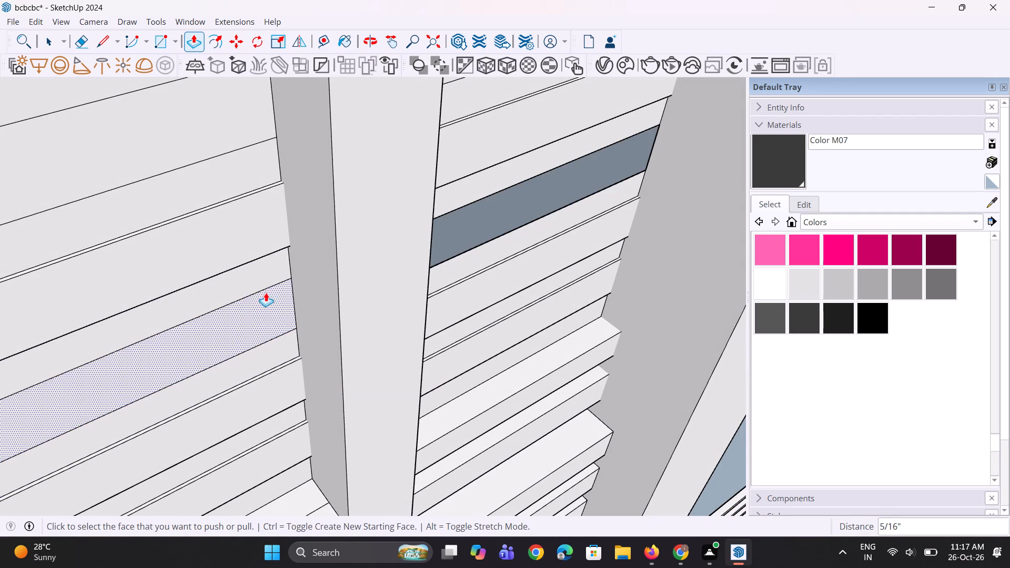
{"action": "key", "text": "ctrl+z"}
Push the same louvre face back to just short of level with the strip above it.
{"action": "left_click", "coordinate": [266, 319]}
{"action": "left_click", "coordinate": [251, 286]}
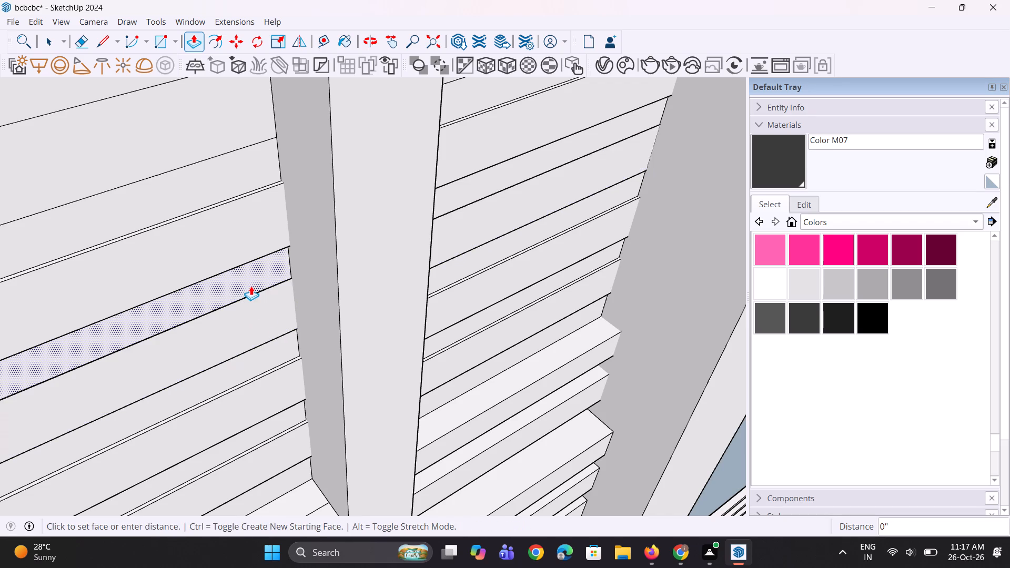
{"action": "key", "text": "Escape"}
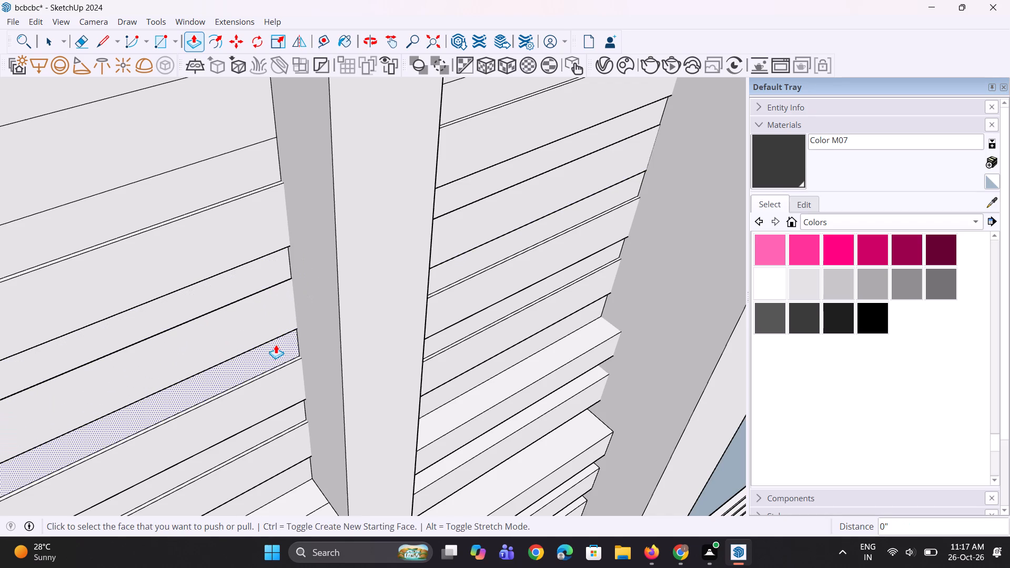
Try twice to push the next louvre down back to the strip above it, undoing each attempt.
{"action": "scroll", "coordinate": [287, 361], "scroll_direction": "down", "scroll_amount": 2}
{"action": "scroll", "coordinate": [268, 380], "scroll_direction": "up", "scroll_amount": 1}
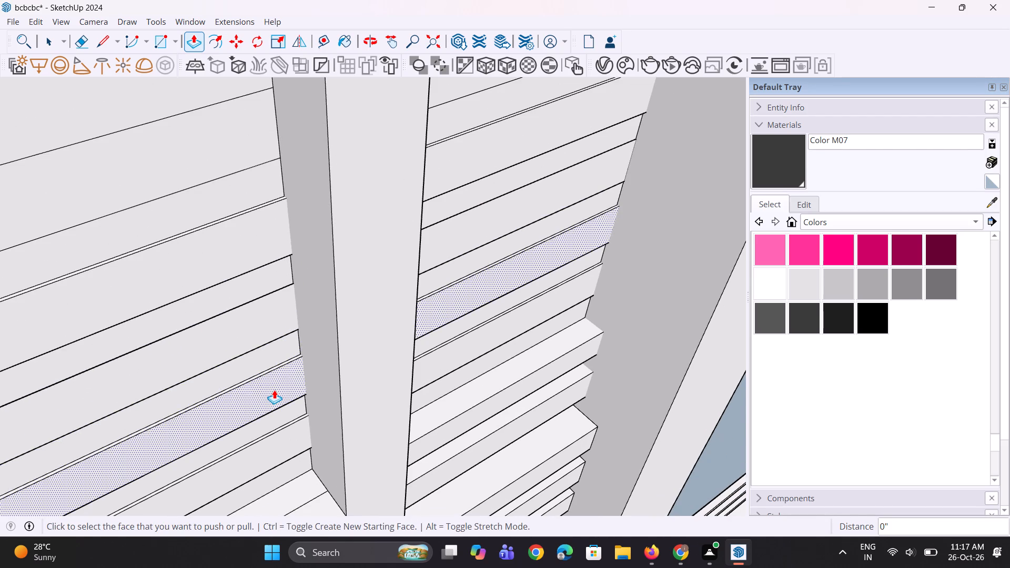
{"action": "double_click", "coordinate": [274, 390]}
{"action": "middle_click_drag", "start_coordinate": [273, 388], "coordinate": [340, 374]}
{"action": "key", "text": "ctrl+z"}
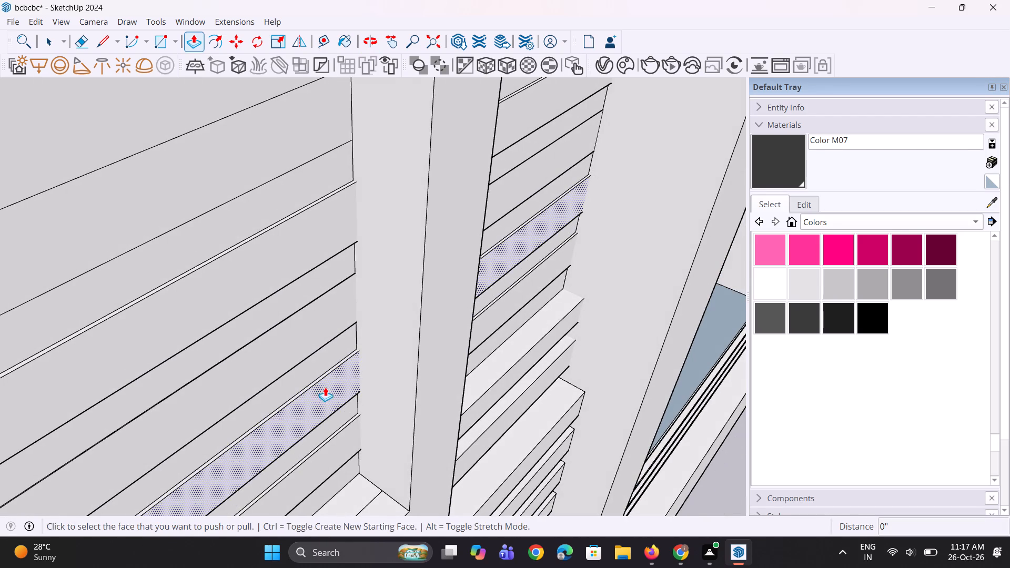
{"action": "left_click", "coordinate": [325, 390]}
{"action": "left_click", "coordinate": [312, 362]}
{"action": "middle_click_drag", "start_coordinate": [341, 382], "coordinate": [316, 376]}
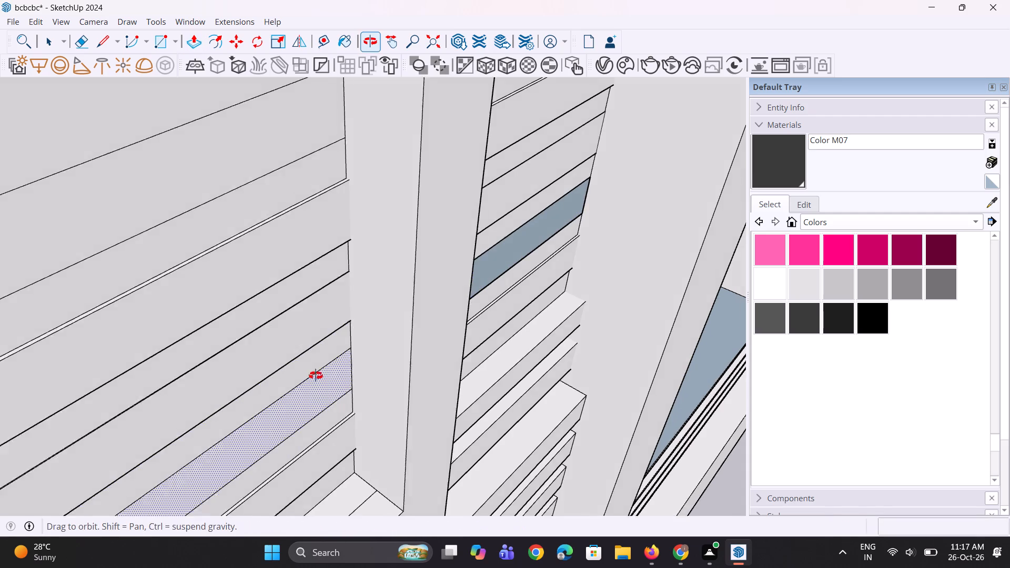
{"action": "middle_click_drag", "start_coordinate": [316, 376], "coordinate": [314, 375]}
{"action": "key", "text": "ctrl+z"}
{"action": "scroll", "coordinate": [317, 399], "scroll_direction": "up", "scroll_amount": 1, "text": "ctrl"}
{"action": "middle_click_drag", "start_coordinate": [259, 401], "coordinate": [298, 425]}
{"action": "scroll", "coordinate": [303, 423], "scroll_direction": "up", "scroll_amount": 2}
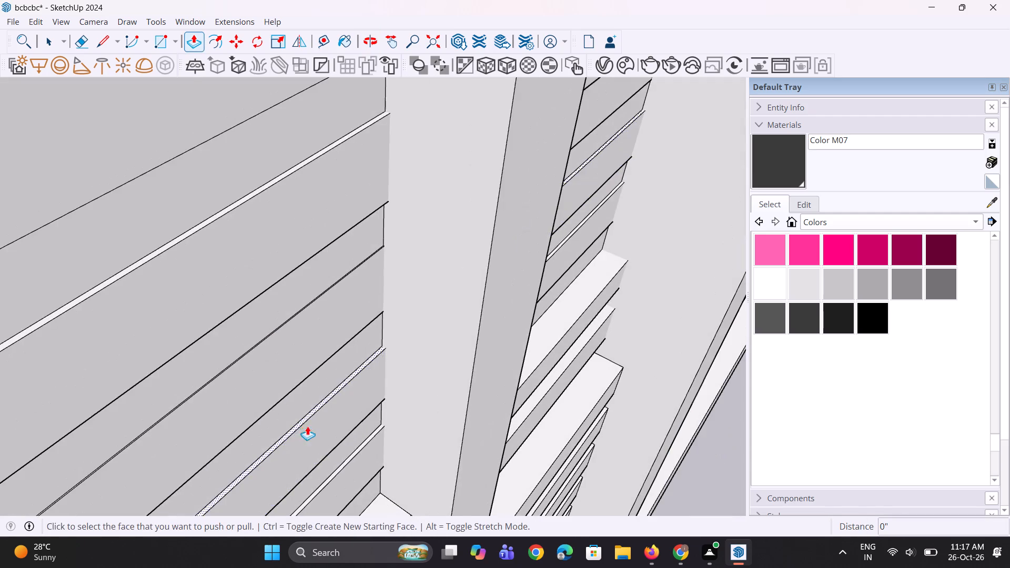
Push the uppermost projecting louvre in the middle panel back 5/16" to the strip above it.
{"action": "scroll", "coordinate": [328, 430], "scroll_direction": "up", "scroll_amount": 1}
{"action": "middle_click_drag", "start_coordinate": [328, 430], "coordinate": [465, 276]}
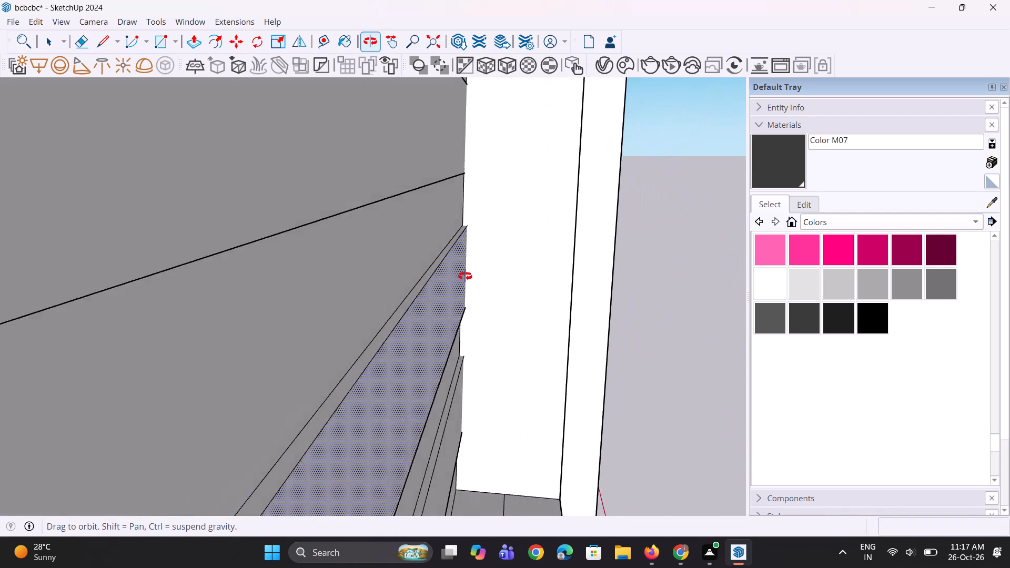
{"action": "middle_click_drag", "start_coordinate": [465, 276], "coordinate": [445, 331]}
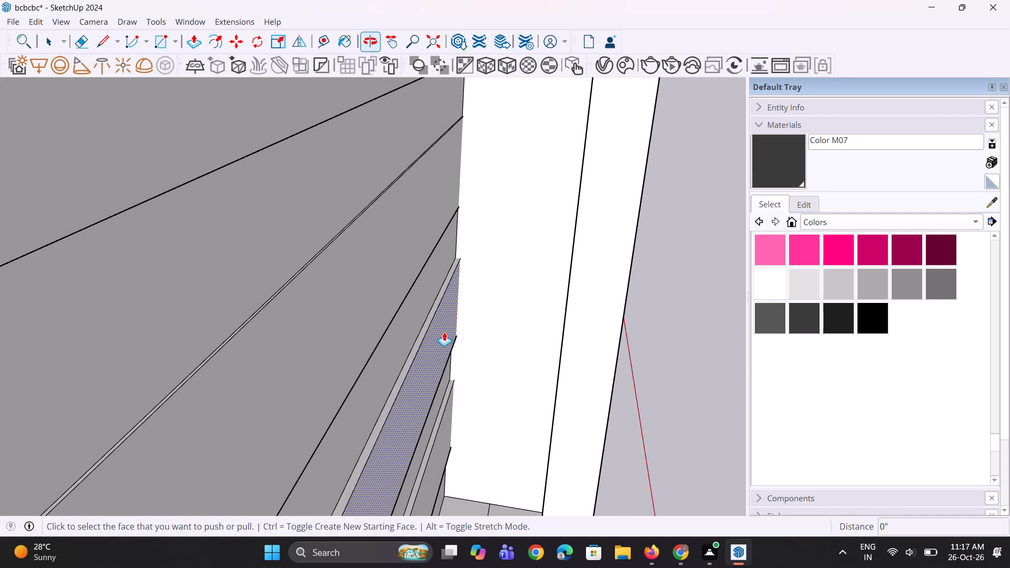
{"action": "scroll", "coordinate": [442, 341], "scroll_direction": "down", "scroll_amount": 4}
{"action": "middle_click_drag", "start_coordinate": [444, 329], "coordinate": [367, 384]}
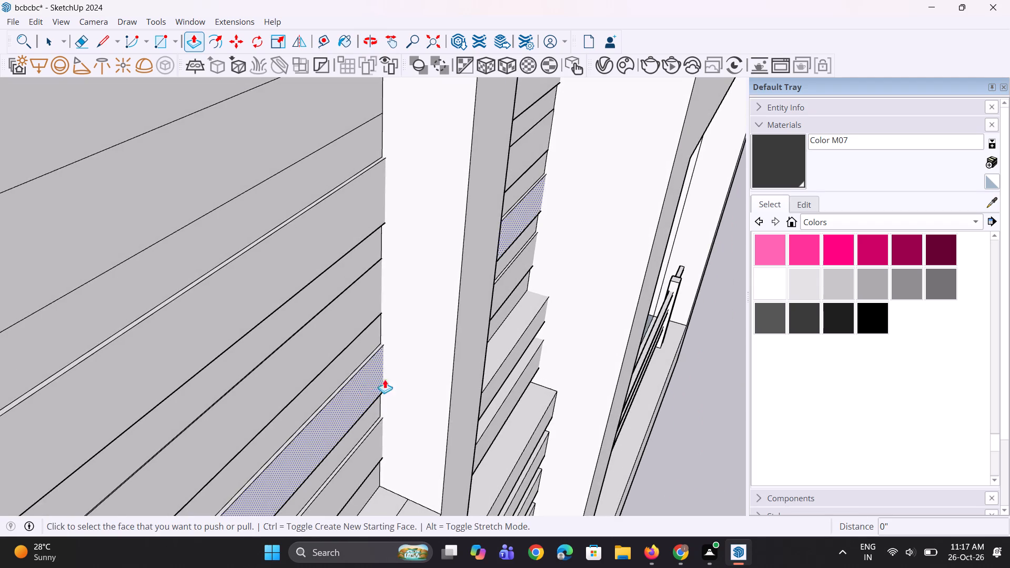
{"action": "scroll", "coordinate": [398, 371], "scroll_direction": "down", "scroll_amount": 6}
{"action": "middle_click_drag", "start_coordinate": [387, 352], "coordinate": [369, 353]}
{"action": "scroll", "coordinate": [351, 318], "scroll_direction": "up", "scroll_amount": 3}
{"action": "left_click", "coordinate": [341, 308]}
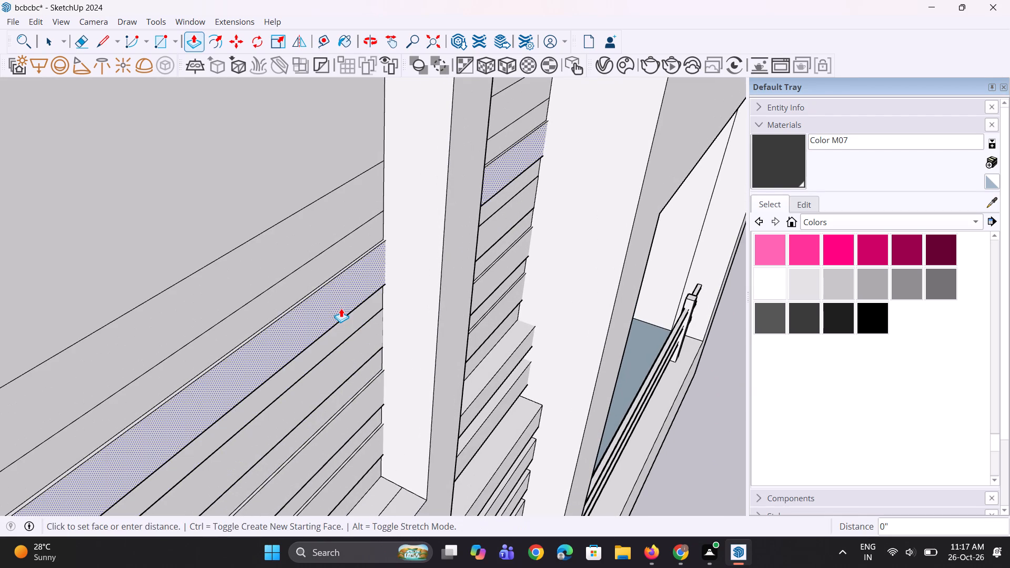
{"action": "left_click", "coordinate": [307, 271]}
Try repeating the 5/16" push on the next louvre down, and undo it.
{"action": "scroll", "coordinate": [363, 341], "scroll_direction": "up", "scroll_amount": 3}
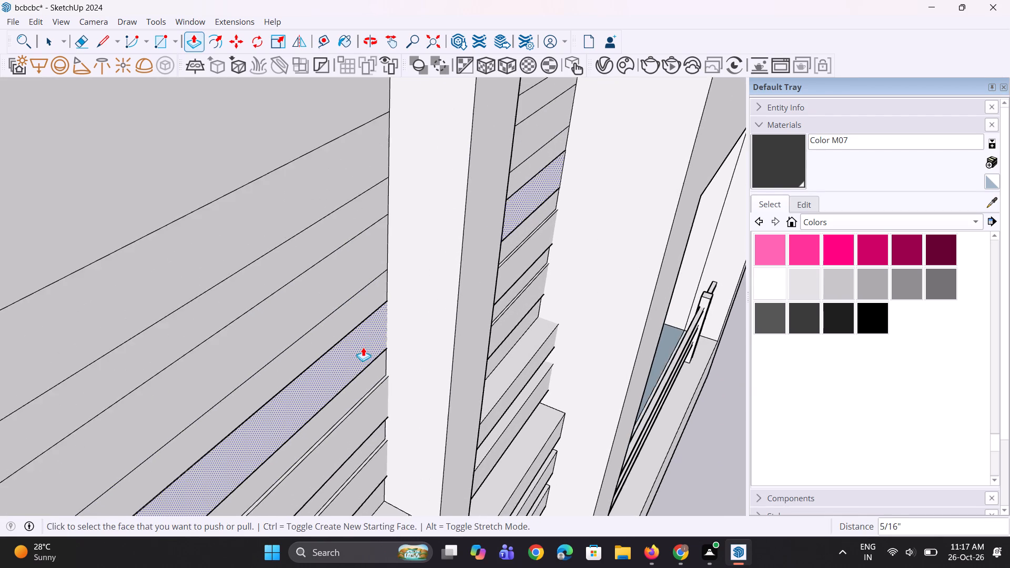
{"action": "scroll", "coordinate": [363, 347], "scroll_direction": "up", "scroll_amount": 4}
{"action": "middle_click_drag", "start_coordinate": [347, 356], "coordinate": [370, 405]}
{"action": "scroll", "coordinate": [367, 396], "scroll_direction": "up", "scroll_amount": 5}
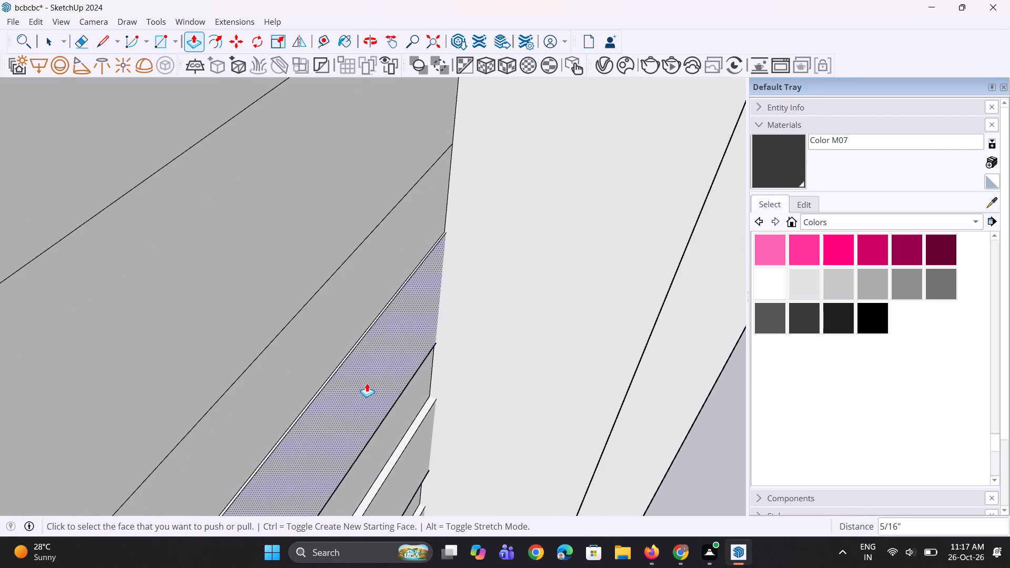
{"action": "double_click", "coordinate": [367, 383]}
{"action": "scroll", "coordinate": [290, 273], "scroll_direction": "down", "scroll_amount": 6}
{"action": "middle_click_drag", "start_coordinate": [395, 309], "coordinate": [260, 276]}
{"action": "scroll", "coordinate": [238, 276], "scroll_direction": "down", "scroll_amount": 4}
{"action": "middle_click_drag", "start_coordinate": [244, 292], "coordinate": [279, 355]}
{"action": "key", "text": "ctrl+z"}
Push that same louvre back in two small pushes, about 1/16" each, until level with the strip above it.
{"action": "scroll", "coordinate": [279, 356], "scroll_direction": "up", "scroll_amount": 5, "text": "ctrl"}
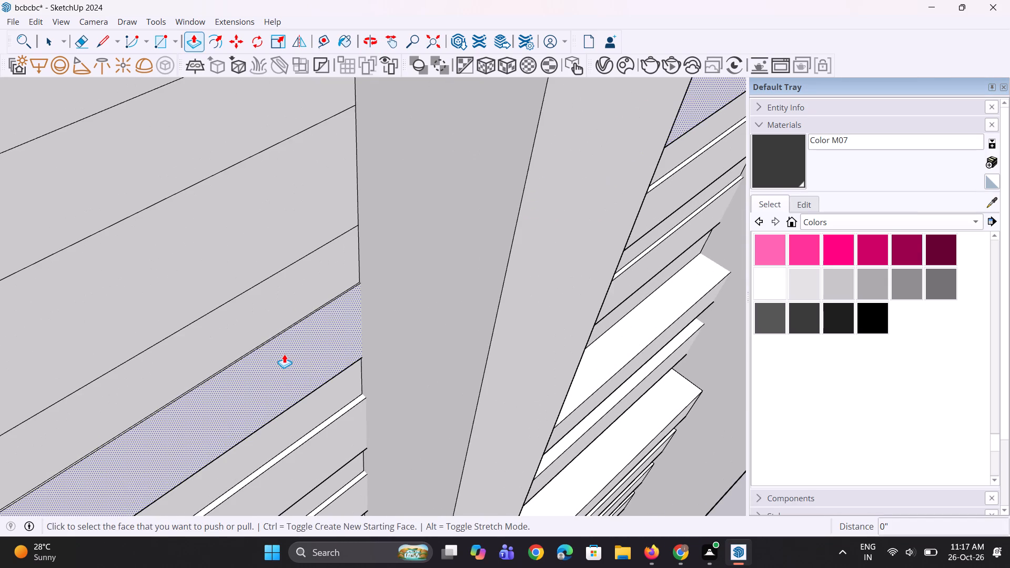
{"action": "left_click", "coordinate": [285, 354]}
{"action": "left_click", "coordinate": [278, 323]}
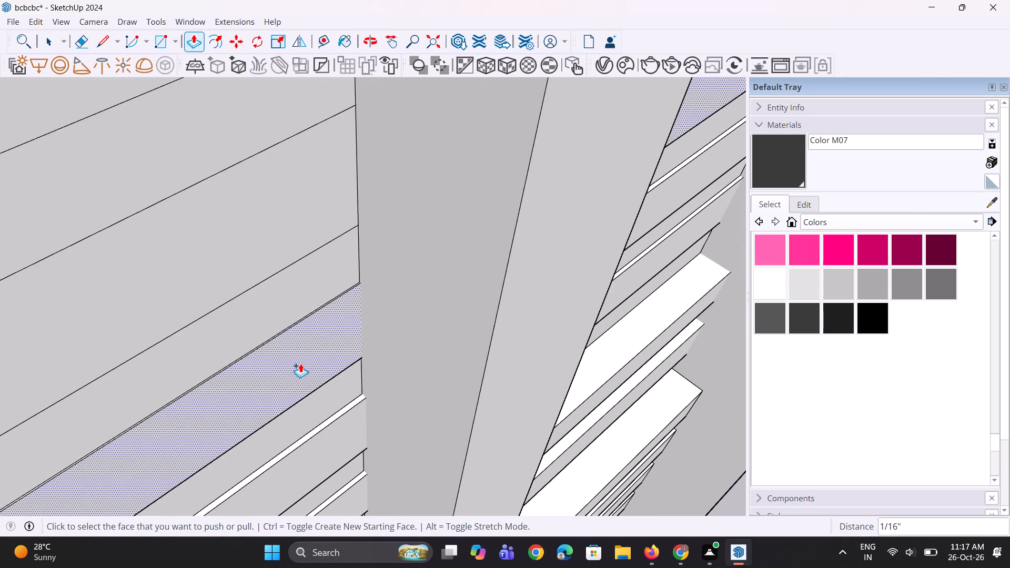
{"action": "scroll", "coordinate": [300, 364], "scroll_direction": "up", "scroll_amount": 2}
{"action": "left_click", "coordinate": [299, 365]}
{"action": "left_click", "coordinate": [278, 315]}
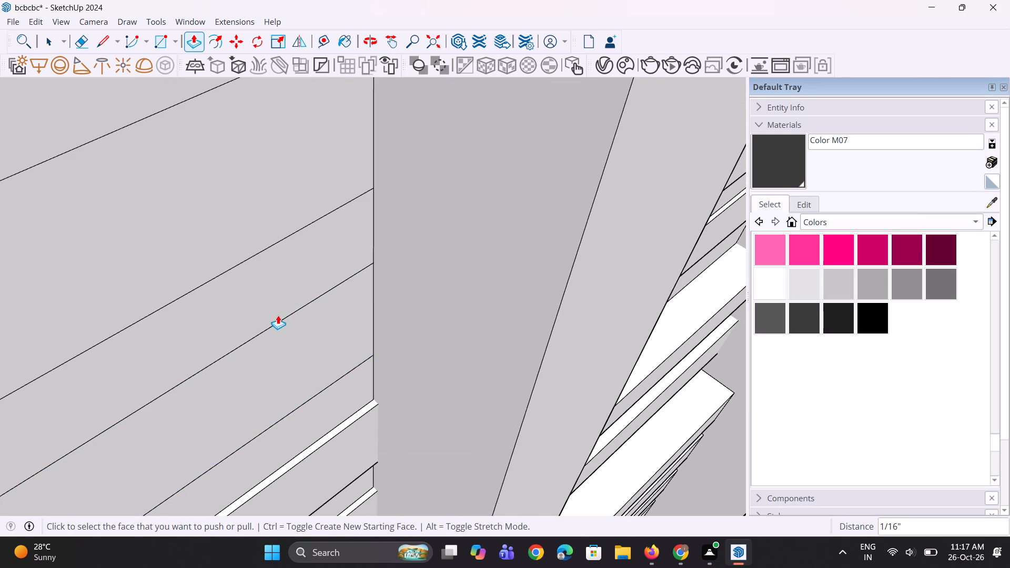
Close the opening in the adjoining louvres with a rectangle about 2' 9 1/8" by 5 3/8".
{"action": "middle_click_drag", "start_coordinate": [302, 355], "coordinate": [215, 320]}
{"action": "scroll", "coordinate": [224, 316], "scroll_direction": "up", "scroll_amount": 1}
{"action": "scroll", "coordinate": [233, 315], "scroll_direction": "down", "scroll_amount": 11}
{"action": "middle_click_drag", "start_coordinate": [442, 333], "coordinate": [367, 289]}
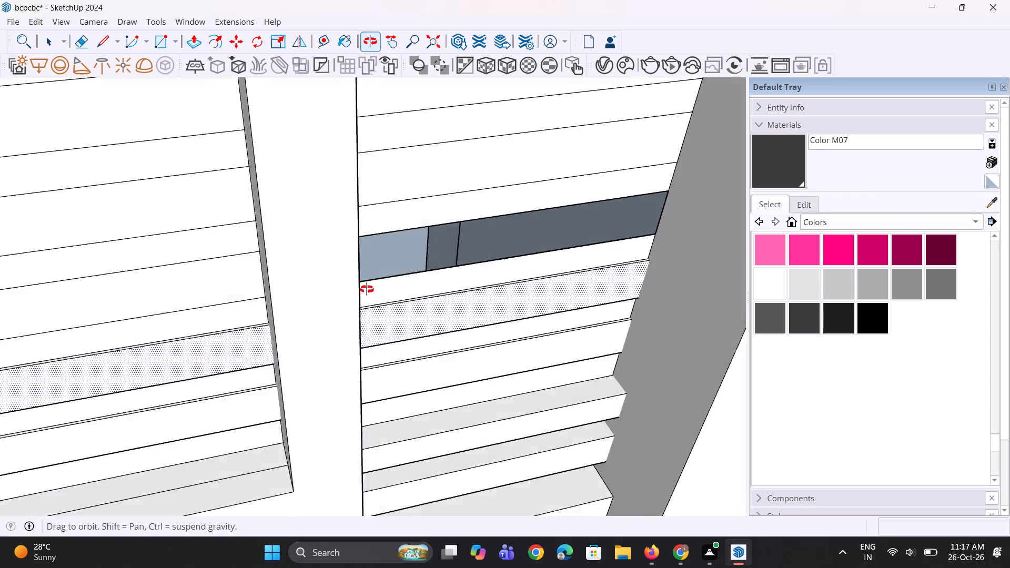
{"action": "middle_click_drag", "start_coordinate": [367, 289], "coordinate": [272, 249]}
{"action": "scroll", "coordinate": [320, 221], "scroll_direction": "up", "scroll_amount": 1}
{"action": "key", "text": "r"}
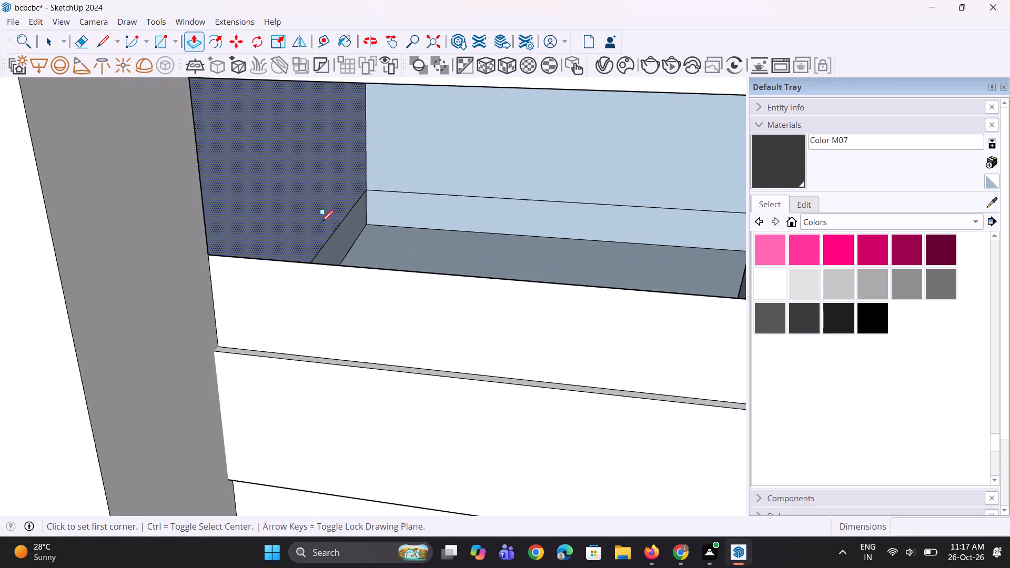
{"action": "scroll", "coordinate": [310, 253], "scroll_direction": "down", "scroll_amount": 3}
{"action": "left_click", "coordinate": [287, 222]}
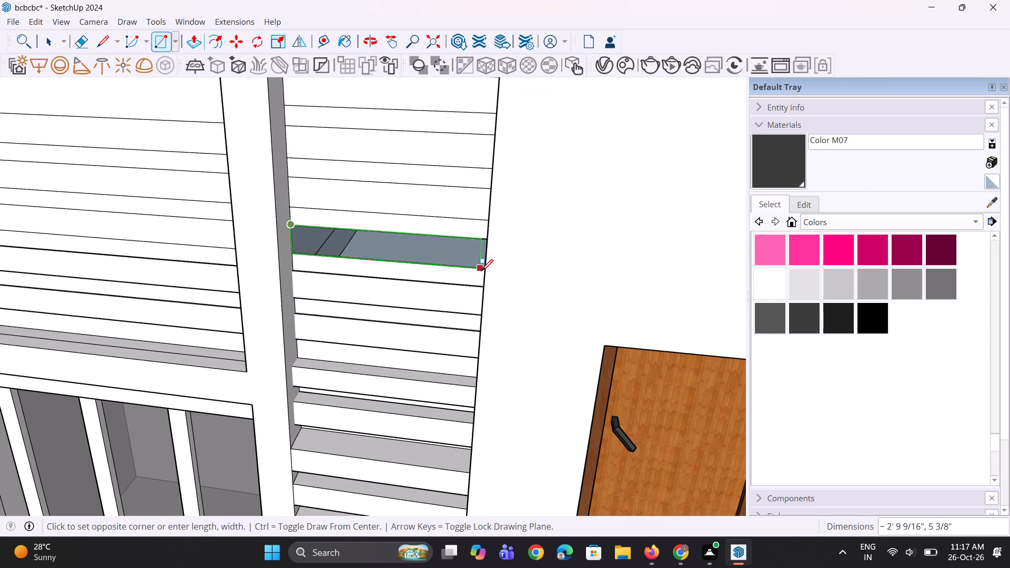
{"action": "scroll", "coordinate": [480, 271], "scroll_direction": "up", "scroll_amount": 6}
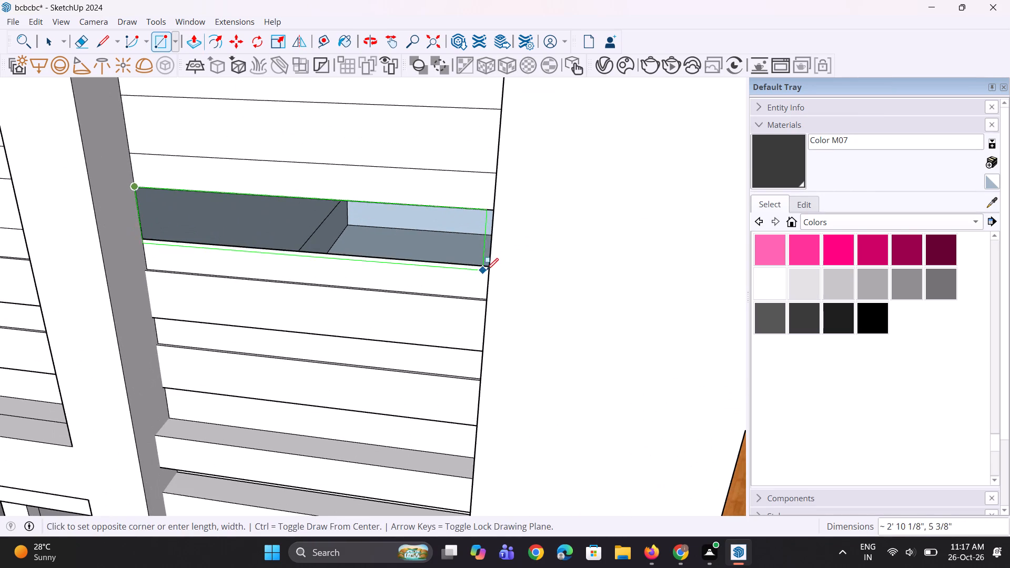
{"action": "left_click", "coordinate": [474, 268]}
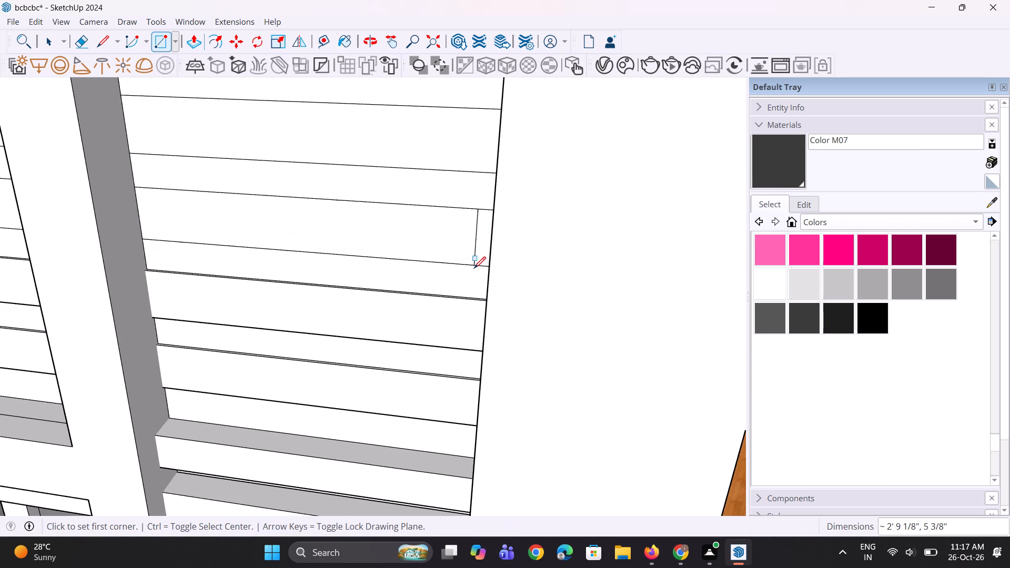
Erase the rectangle's leftover vertical edge near the end of the closed louvre opening.
{"action": "scroll", "coordinate": [474, 268], "scroll_direction": "up", "scroll_amount": 3}
{"action": "key", "text": "space"}
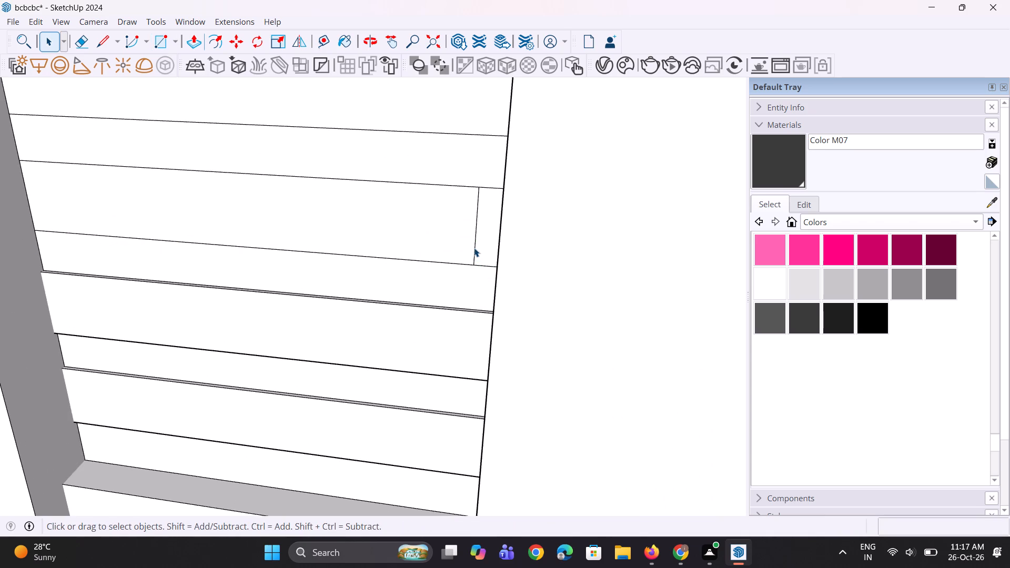
{"action": "left_click", "coordinate": [474, 248]}
{"action": "key", "text": "e"}
{"action": "left_click", "coordinate": [473, 259]}
{"action": "key", "text": "e"}
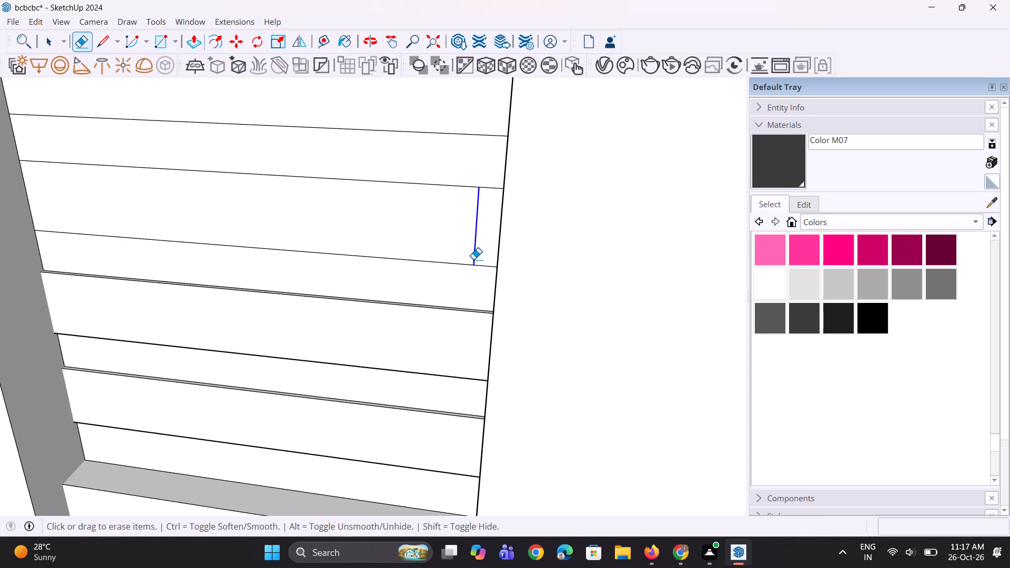
{"action": "left_click", "coordinate": [473, 257]}
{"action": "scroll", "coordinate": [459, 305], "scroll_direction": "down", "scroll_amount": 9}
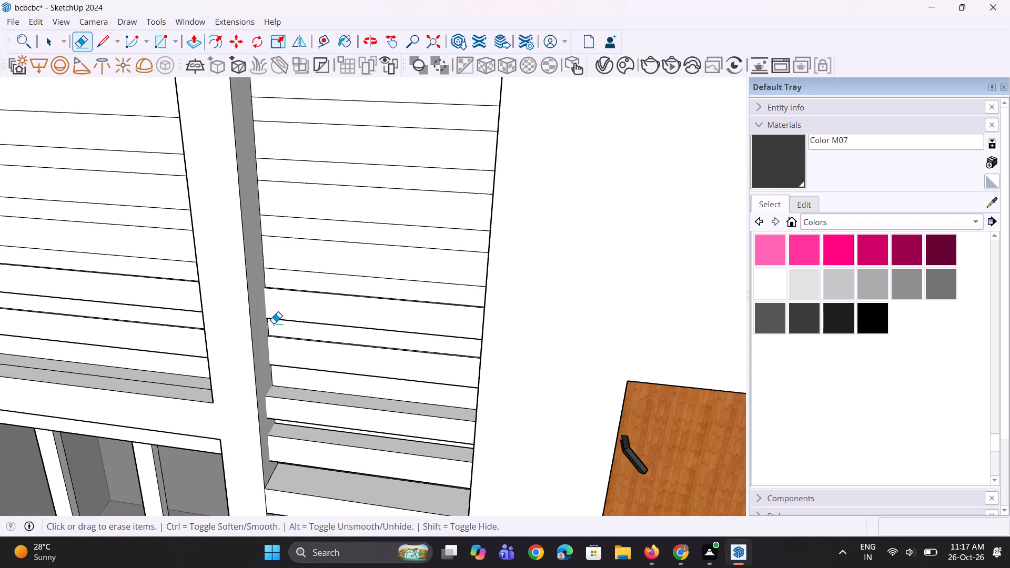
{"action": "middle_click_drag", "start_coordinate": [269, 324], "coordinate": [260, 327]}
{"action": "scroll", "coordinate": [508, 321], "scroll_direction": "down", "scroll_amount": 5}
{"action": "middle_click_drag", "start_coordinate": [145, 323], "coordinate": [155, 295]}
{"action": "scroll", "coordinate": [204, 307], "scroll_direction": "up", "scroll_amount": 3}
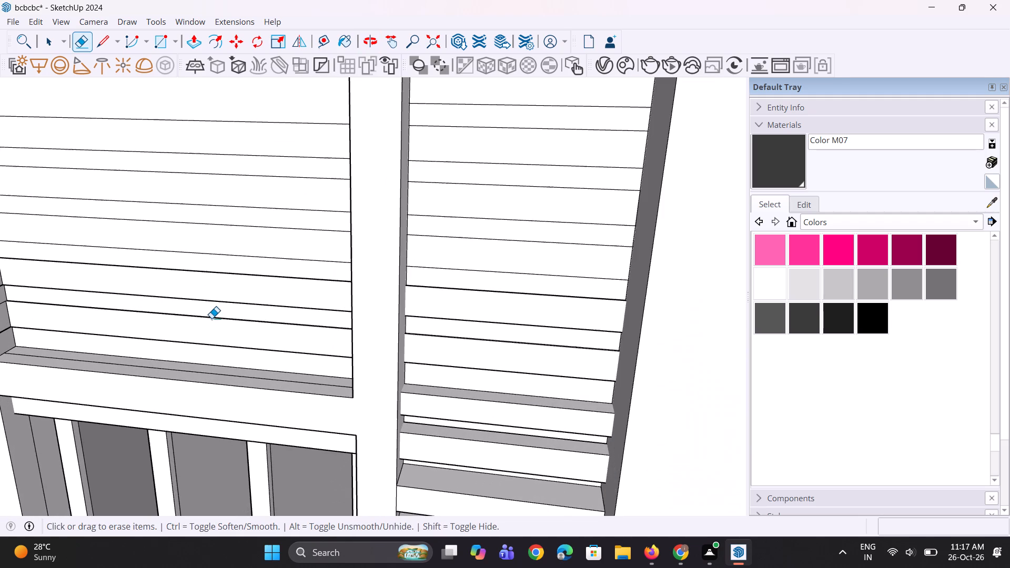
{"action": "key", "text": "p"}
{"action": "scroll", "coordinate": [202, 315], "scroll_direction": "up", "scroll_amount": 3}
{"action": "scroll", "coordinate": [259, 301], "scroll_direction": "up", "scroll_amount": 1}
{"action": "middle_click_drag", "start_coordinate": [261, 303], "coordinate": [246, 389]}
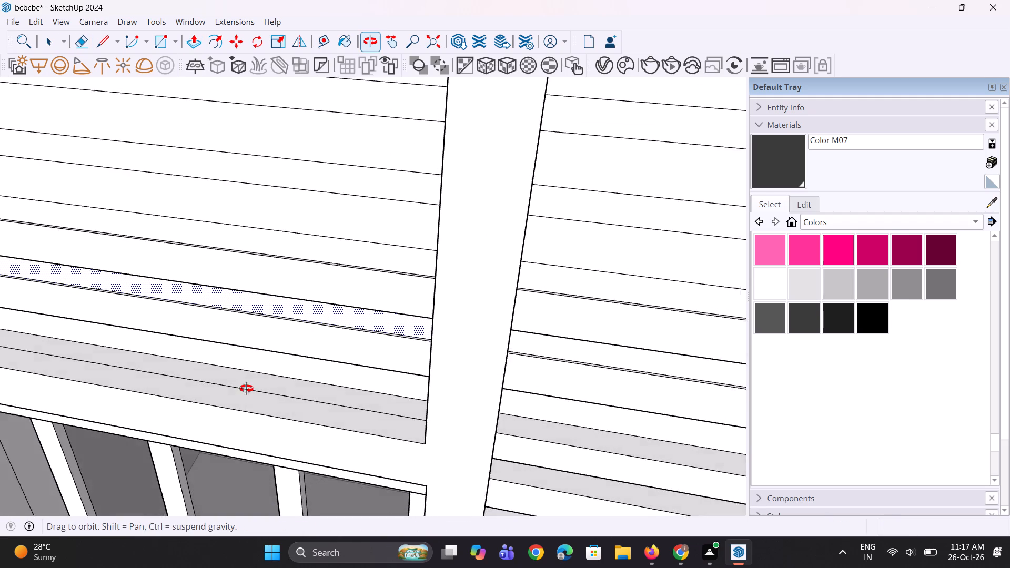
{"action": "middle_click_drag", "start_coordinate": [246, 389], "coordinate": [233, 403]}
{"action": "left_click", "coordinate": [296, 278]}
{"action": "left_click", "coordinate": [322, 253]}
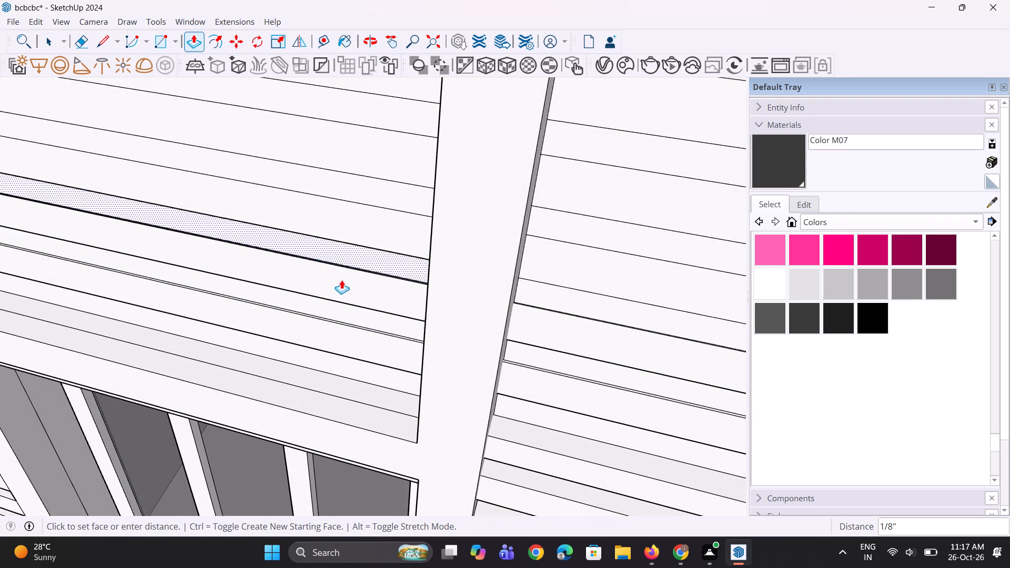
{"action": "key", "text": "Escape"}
Push the upper of the two remaining projecting louvres in the middle panel back level with the strip above it.
{"action": "scroll", "coordinate": [349, 288], "scroll_direction": "up", "scroll_amount": 7}
{"action": "middle_click_drag", "start_coordinate": [352, 287], "coordinate": [339, 333]}
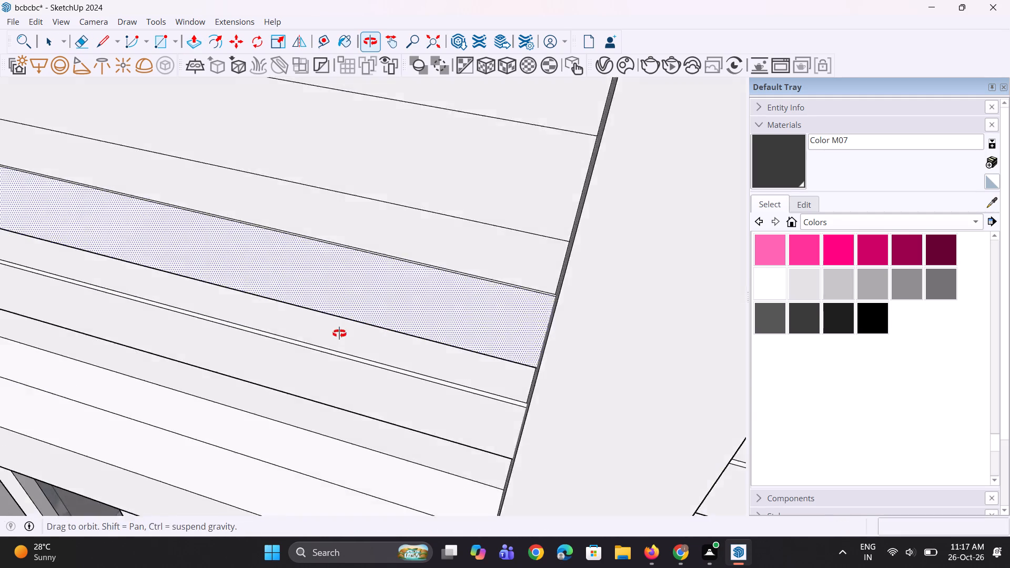
{"action": "middle_click_drag", "start_coordinate": [339, 333], "coordinate": [336, 347]}
{"action": "scroll", "coordinate": [339, 339], "scroll_direction": "down", "scroll_amount": 1}
{"action": "left_click", "coordinate": [383, 296]}
{"action": "left_click", "coordinate": [402, 276]}
Push the last projecting louvre in the middle panel back level with the strip above it.
{"action": "scroll", "coordinate": [334, 307], "scroll_direction": "down", "scroll_amount": 4}
{"action": "scroll", "coordinate": [339, 342], "scroll_direction": "up", "scroll_amount": 2}
{"action": "double_click", "coordinate": [339, 342]}
{"action": "left_click", "coordinate": [339, 343]}
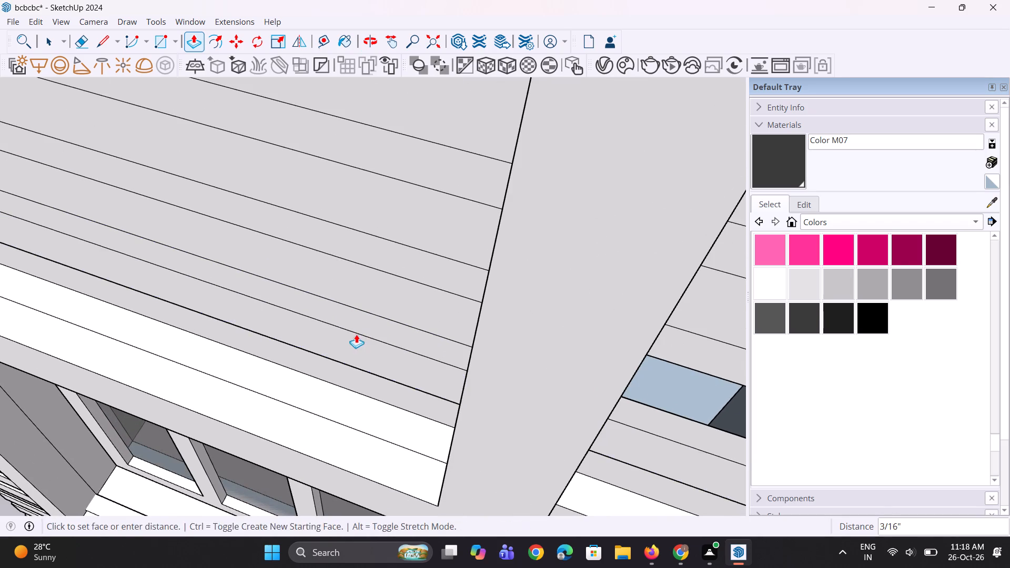
{"action": "left_click", "coordinate": [364, 326]}
{"action": "scroll", "coordinate": [364, 322], "scroll_direction": "down", "scroll_amount": 3}
{"action": "middle_click_drag", "start_coordinate": [326, 366], "coordinate": [330, 362]}
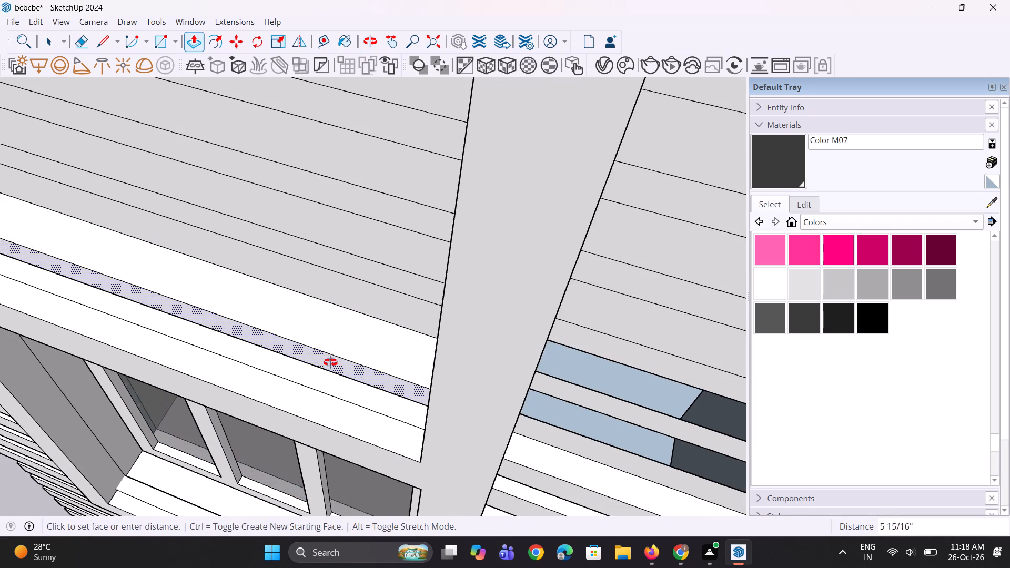
{"action": "middle_click_drag", "start_coordinate": [330, 362], "coordinate": [335, 357]}
{"action": "key", "text": "Escape"}
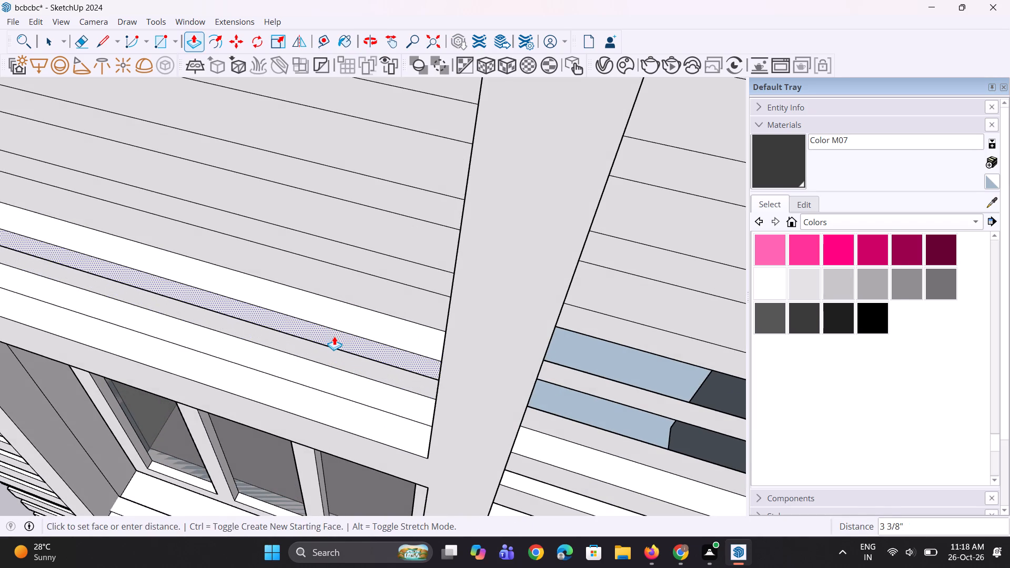
{"action": "key", "text": "Escape"}
{"action": "key", "text": "Escape"}
Close the upper opening in the adjoining louvres by drawing a rectangle about 11" by 5 3/8" from its corner.
{"action": "scroll", "coordinate": [335, 401], "scroll_direction": "down", "scroll_amount": 2}
{"action": "scroll", "coordinate": [350, 364], "scroll_direction": "up", "scroll_amount": 2}
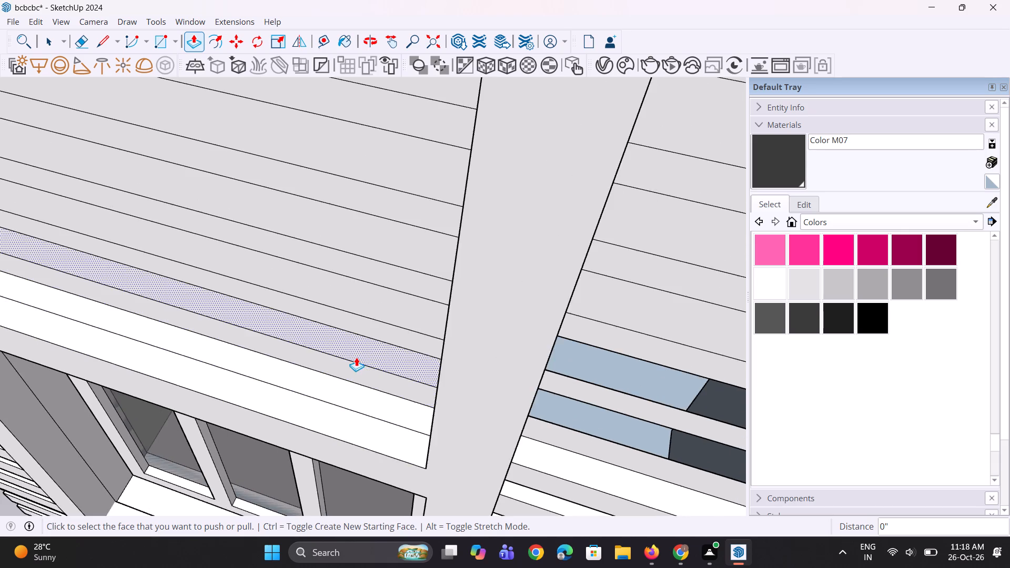
{"action": "scroll", "coordinate": [369, 350], "scroll_direction": "up", "scroll_amount": 2}
{"action": "scroll", "coordinate": [358, 416], "scroll_direction": "down", "scroll_amount": 5}
{"action": "middle_click_drag", "start_coordinate": [380, 368], "coordinate": [424, 237]}
{"action": "scroll", "coordinate": [337, 393], "scroll_direction": "down", "scroll_amount": 6}
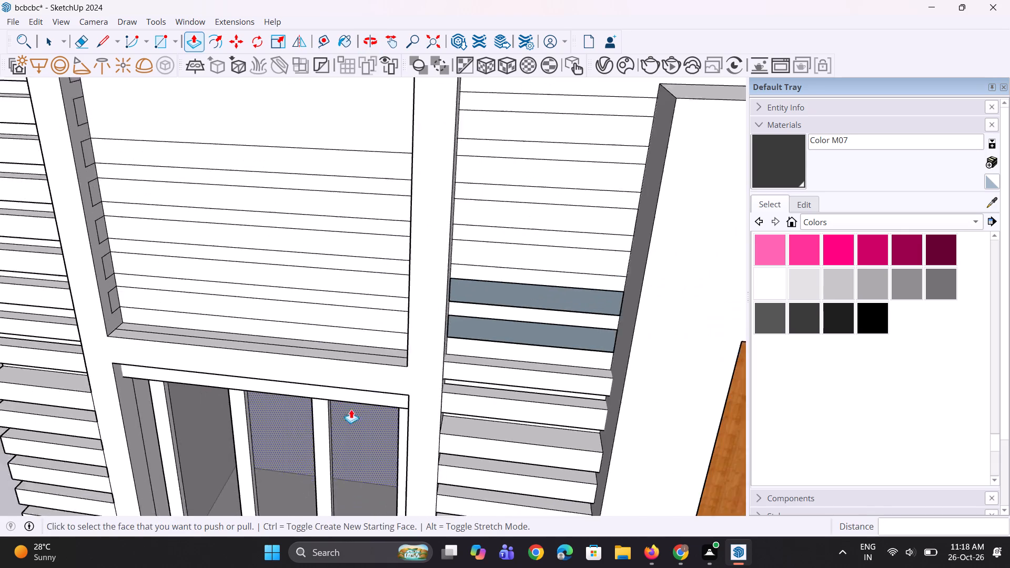
{"action": "middle_click_drag", "start_coordinate": [420, 398], "coordinate": [408, 377]}
{"action": "scroll", "coordinate": [487, 329], "scroll_direction": "up", "scroll_amount": 2}
{"action": "key", "text": "r"}
{"action": "scroll", "coordinate": [480, 277], "scroll_direction": "up", "scroll_amount": 2}
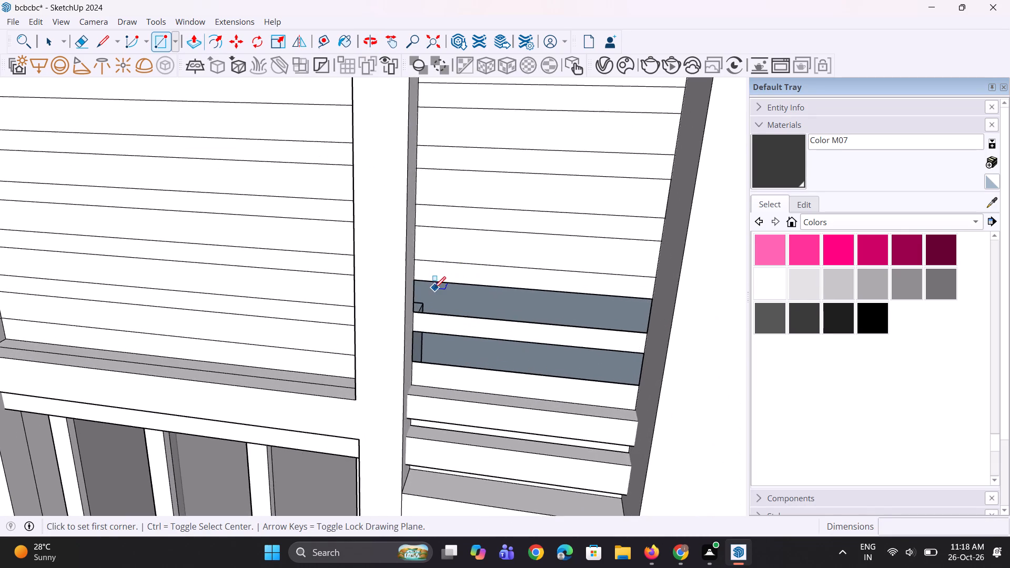
{"action": "scroll", "coordinate": [434, 288], "scroll_direction": "up", "scroll_amount": 1}
{"action": "left_click", "coordinate": [385, 271]}
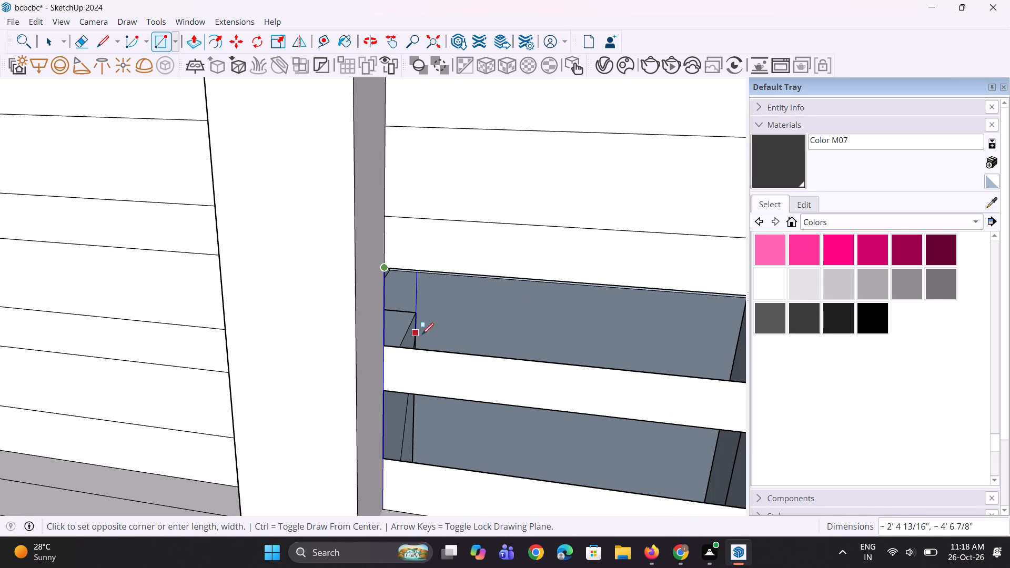
{"action": "left_click", "coordinate": [557, 360]}
Close the lower opening in the adjoining louvres by drawing a 5 3/8" high rectangle from its corner.
{"action": "scroll", "coordinate": [473, 373], "scroll_direction": "down", "scroll_amount": 4}
{"action": "middle_click_drag", "start_coordinate": [495, 380], "coordinate": [506, 349]}
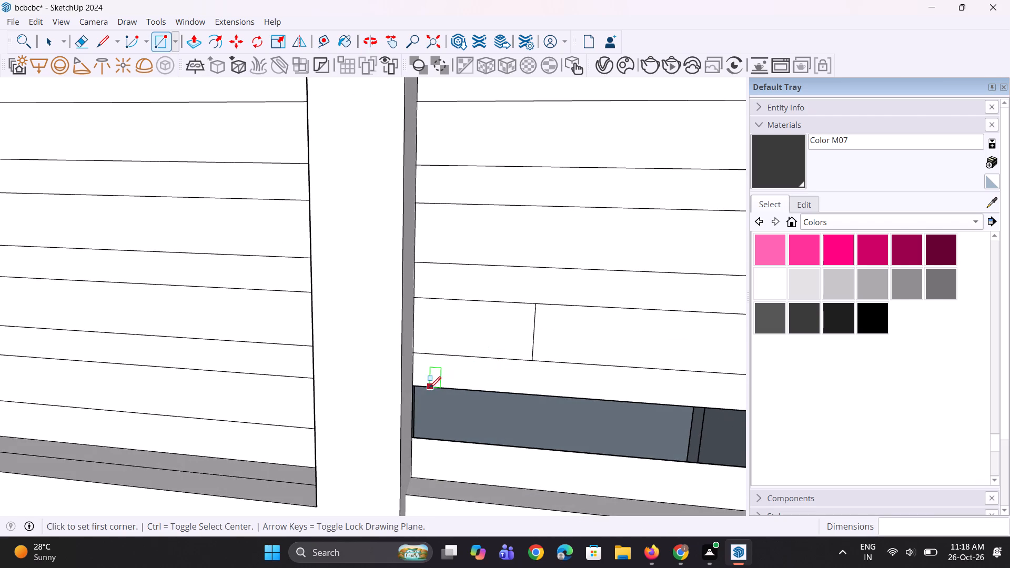
{"action": "left_click", "coordinate": [417, 386]}
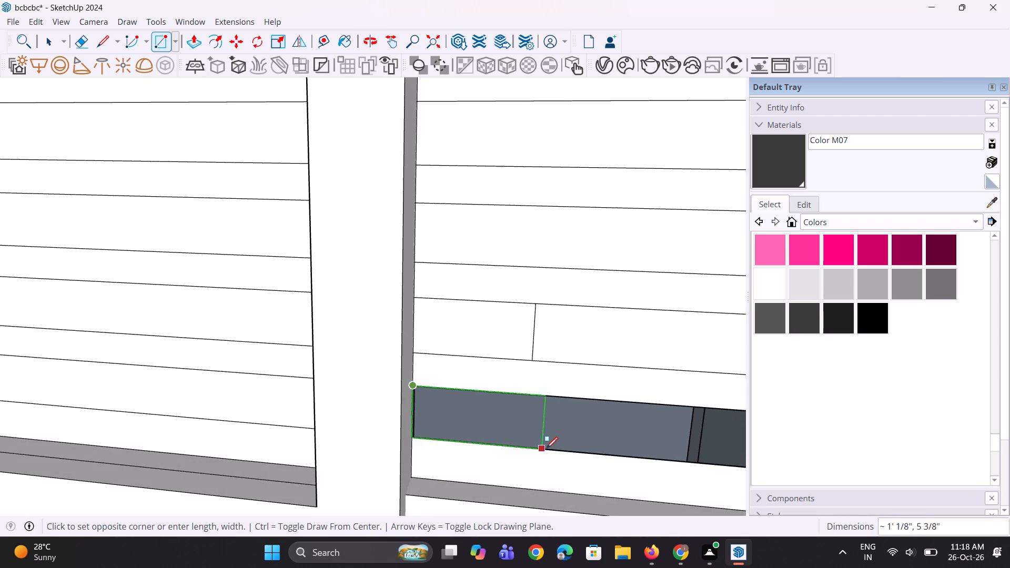
{"action": "left_click", "coordinate": [602, 454]}
Erase the two leftover vertical rectangle edges in the adjoining louvres.
{"action": "scroll", "coordinate": [536, 440], "scroll_direction": "down", "scroll_amount": 4}
{"action": "middle_click_drag", "start_coordinate": [552, 442], "coordinate": [566, 409]}
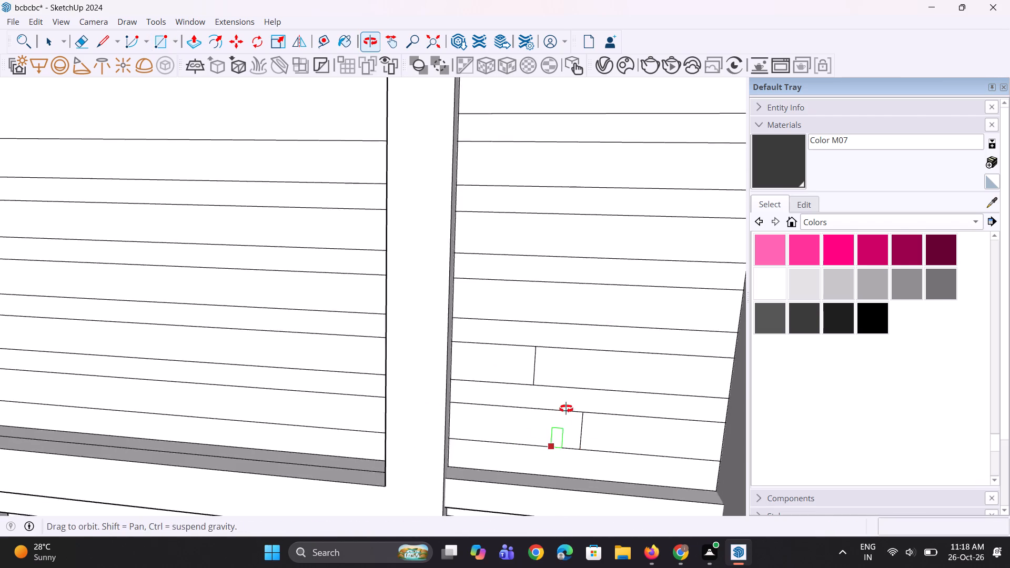
{"action": "middle_click_drag", "start_coordinate": [566, 409], "coordinate": [566, 408]}
{"action": "key", "text": "space"}
{"action": "scroll", "coordinate": [537, 379], "scroll_direction": "up", "scroll_amount": 4}
{"action": "key", "text": "e"}
{"action": "left_click", "coordinate": [537, 372]}
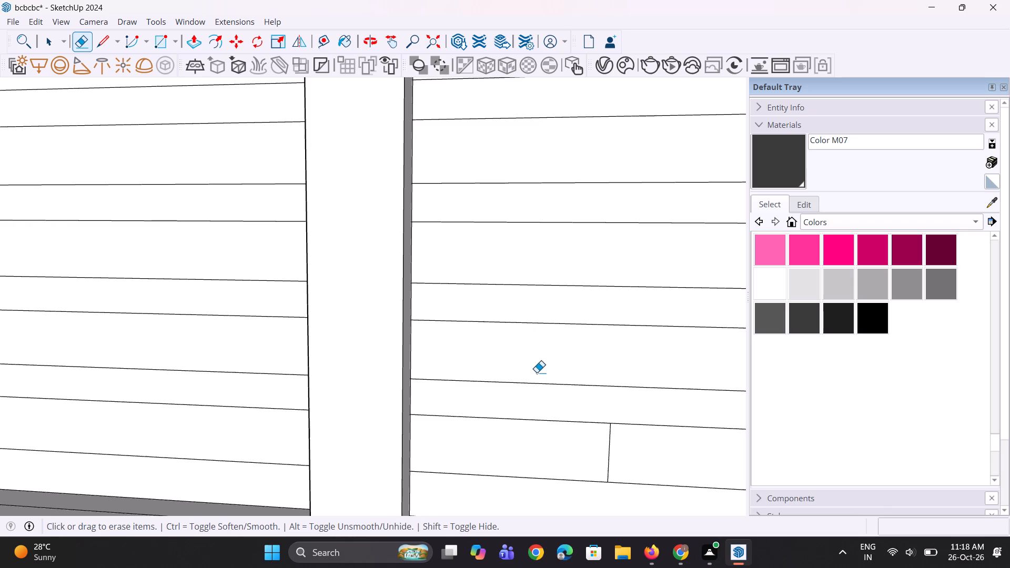
{"action": "left_click", "coordinate": [608, 452]}
Erase all the remaining horizontal louvre lines across the middle panel to leave one plain face.
{"action": "scroll", "coordinate": [486, 435], "scroll_direction": "down", "scroll_amount": 10}
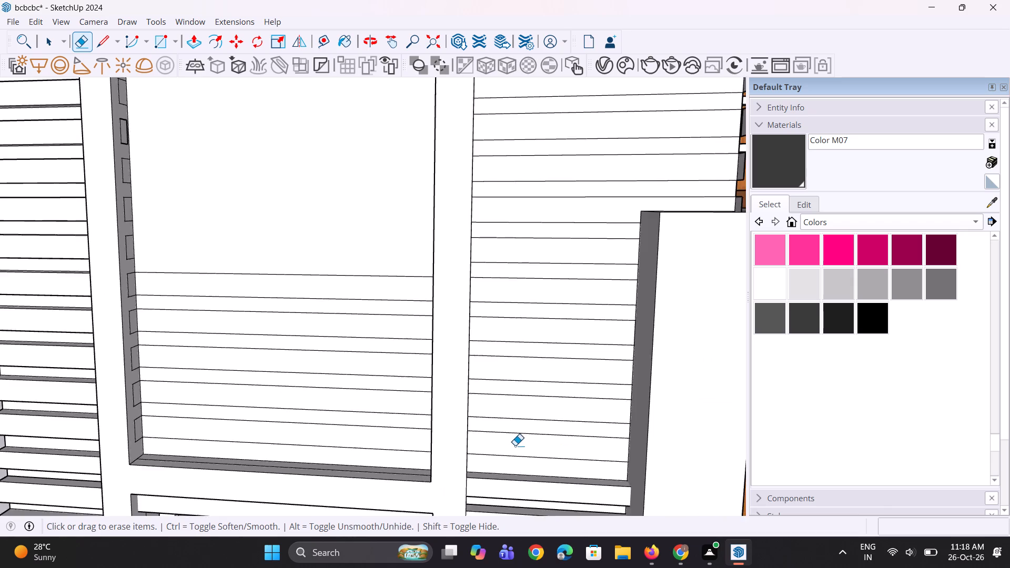
{"action": "scroll", "coordinate": [515, 445], "scroll_direction": "down", "scroll_amount": 5}
{"action": "middle_click_drag", "start_coordinate": [542, 452], "coordinate": [517, 470]}
{"action": "left_click_drag", "start_coordinate": [336, 328], "coordinate": [346, 419]}
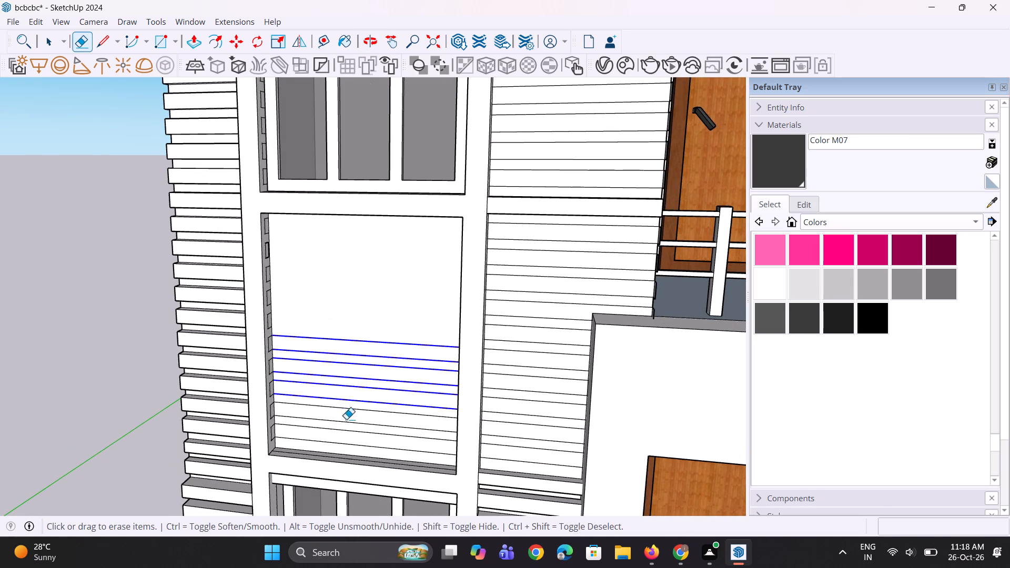
{"action": "left_click_drag", "start_coordinate": [346, 419], "coordinate": [347, 445]}
{"action": "scroll", "coordinate": [324, 443], "scroll_direction": "up", "scroll_amount": 2}
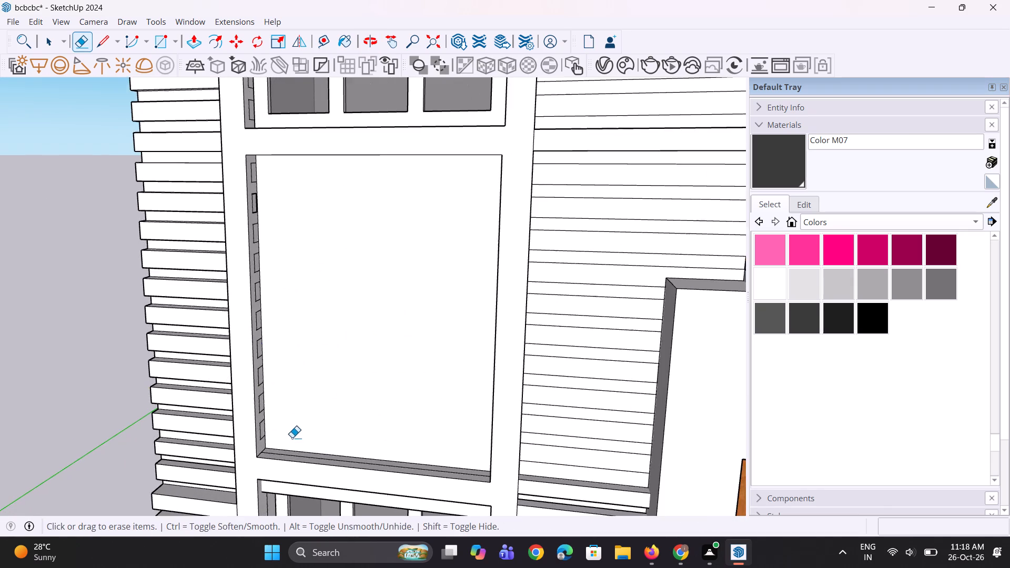
Erase the extra edge running along the bottom reveal of the plain middle panel.
{"action": "scroll", "coordinate": [291, 444], "scroll_direction": "up", "scroll_amount": 3}
{"action": "left_click_drag", "start_coordinate": [292, 455], "coordinate": [292, 461]}
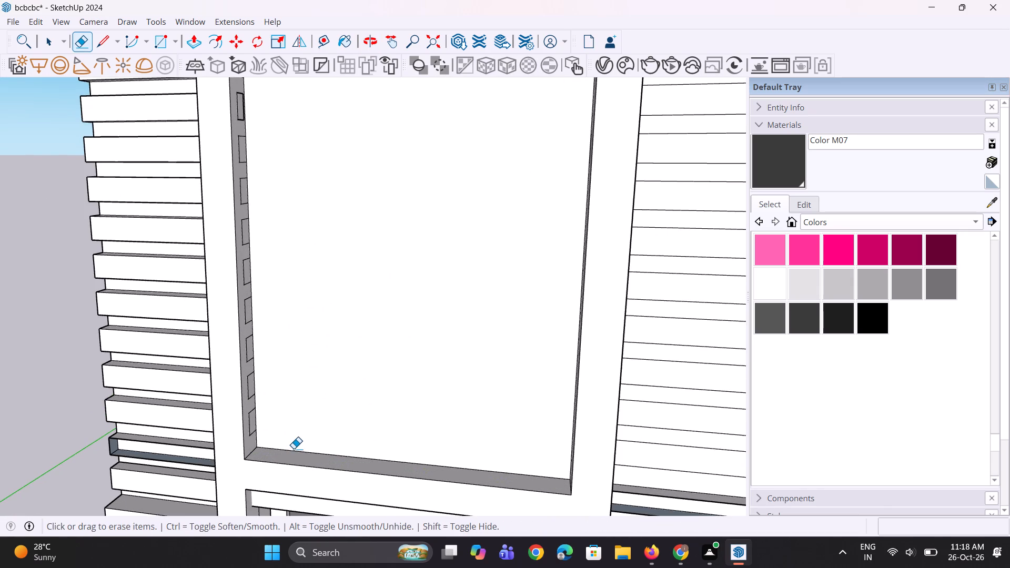
{"action": "key", "text": "ctrl+z"}
{"action": "middle_click_drag", "start_coordinate": [292, 443], "coordinate": [277, 479]}
{"action": "scroll", "coordinate": [229, 451], "scroll_direction": "up", "scroll_amount": 2}
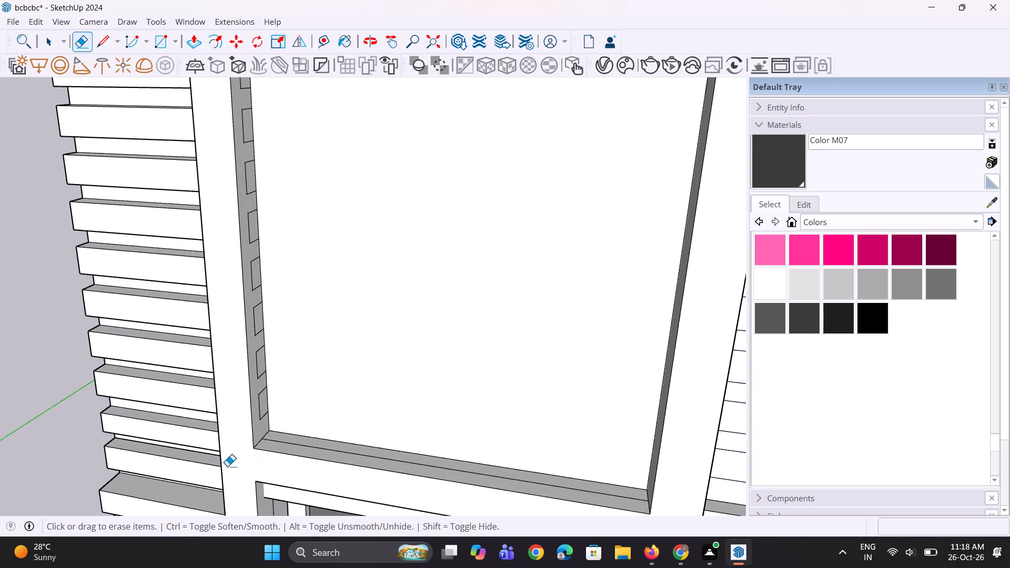
{"action": "left_click_drag", "start_coordinate": [342, 443], "coordinate": [340, 455]}
{"action": "key", "text": "Escape"}
{"action": "left_click", "coordinate": [338, 452]}
Pull the back face of the hollow louvre in the outer louvre stack out by 3 5/16" to fill it.
{"action": "middle_click_drag", "start_coordinate": [278, 483], "coordinate": [379, 402]}
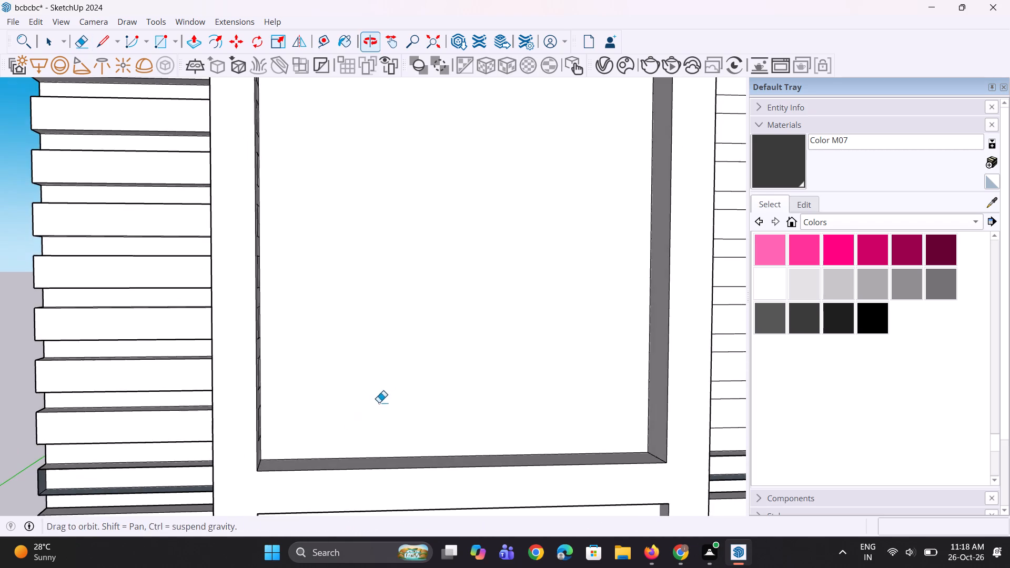
{"action": "scroll", "coordinate": [460, 360], "scroll_direction": "down", "scroll_amount": 3}
{"action": "scroll", "coordinate": [180, 508], "scroll_direction": "up", "scroll_amount": 3}
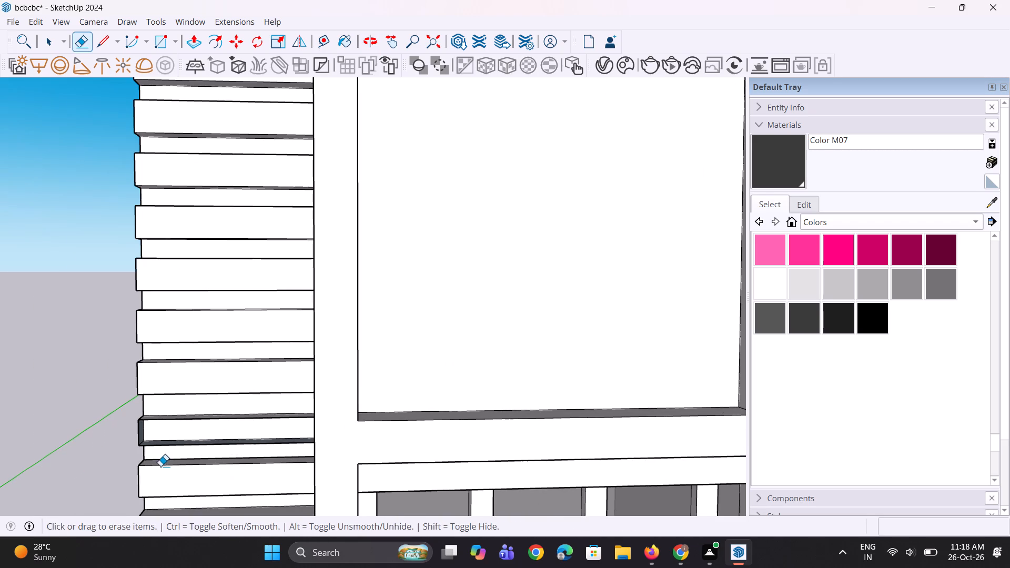
{"action": "key", "text": "r"}
{"action": "scroll", "coordinate": [134, 422], "scroll_direction": "up", "scroll_amount": 1}
{"action": "key", "text": "b"}
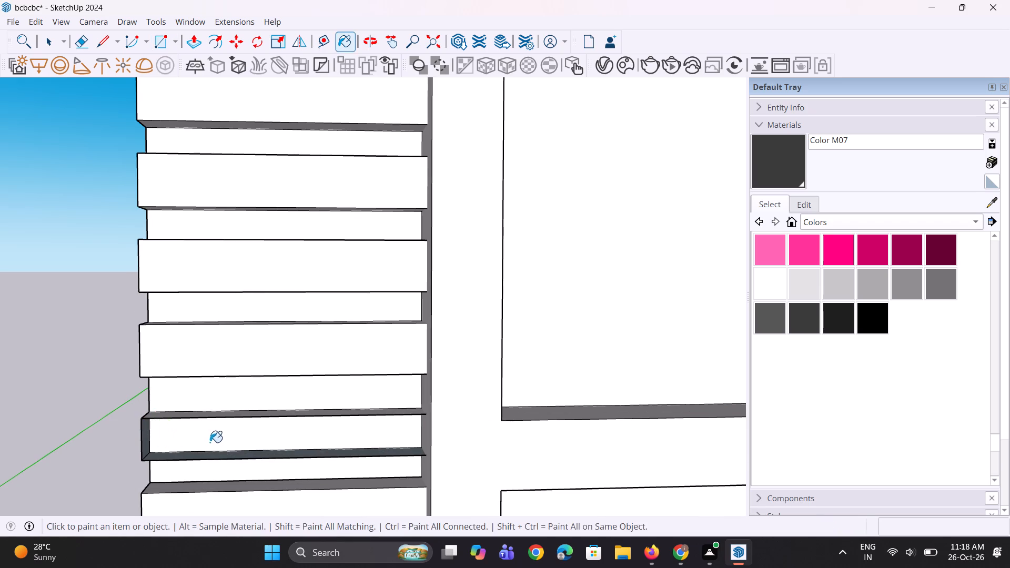
{"action": "key", "text": "p"}
{"action": "left_click", "coordinate": [215, 432]}
{"action": "left_click", "coordinate": [180, 419]}
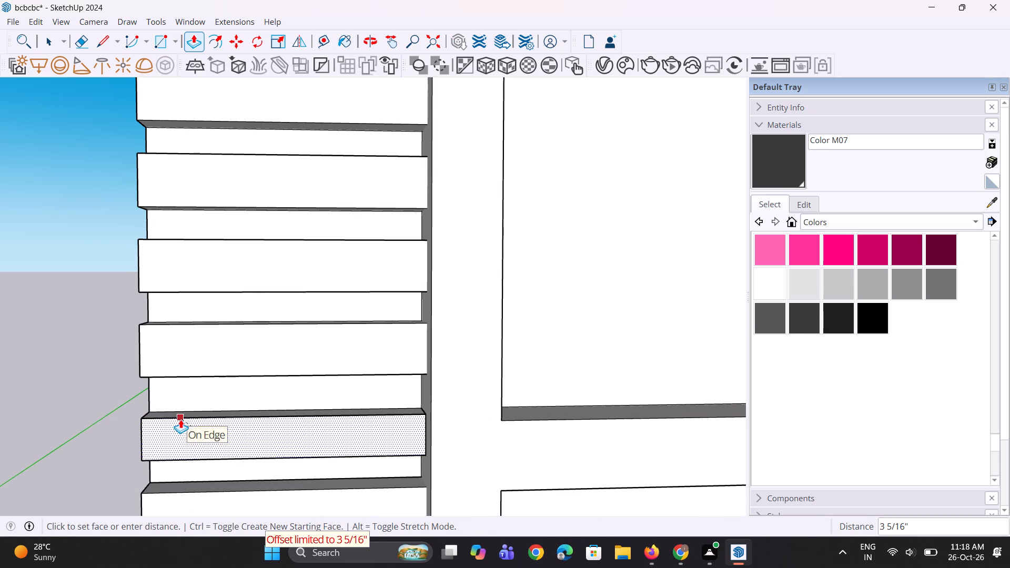
Repeat the 3 5/16" pull on the matching recessed strip near the bottom of the balcony-side louvres.
{"action": "scroll", "coordinate": [108, 452], "scroll_direction": "down", "scroll_amount": 8}
{"action": "scroll", "coordinate": [318, 479], "scroll_direction": "up", "scroll_amount": 5}
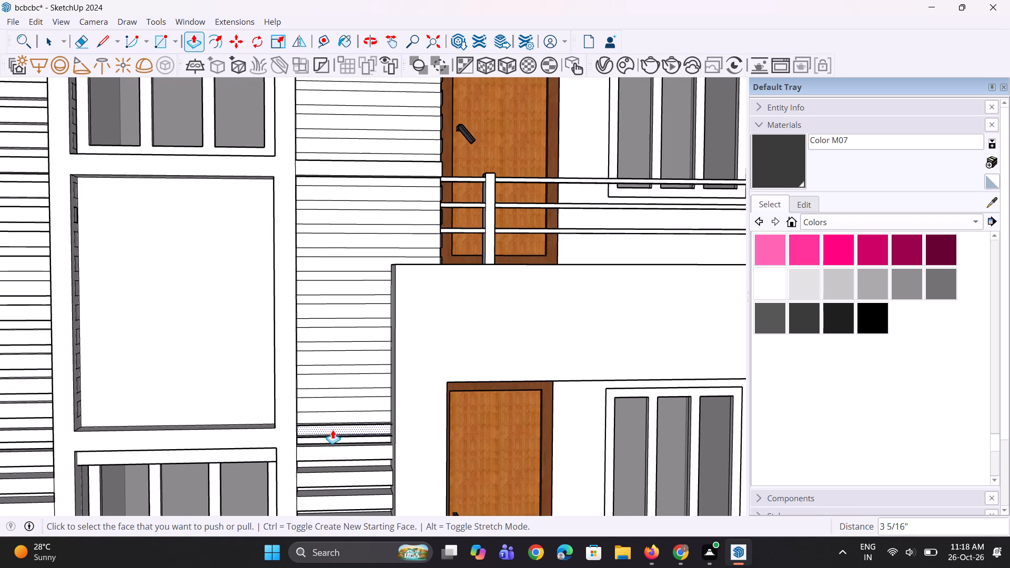
{"action": "double_click", "coordinate": [332, 430]}
{"action": "scroll", "coordinate": [320, 456], "scroll_direction": "up", "scroll_amount": 3}
{"action": "middle_click_drag", "start_coordinate": [320, 456], "coordinate": [324, 501]}
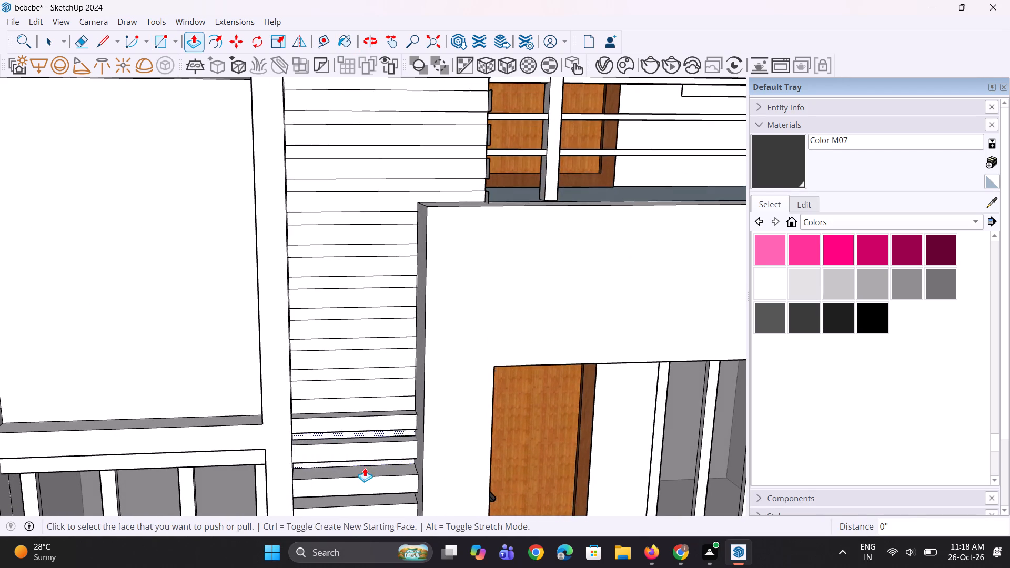
Pull the shallow louvre beside the upper window out 3 3/8" and repeat that distance on the two strips below it.
{"action": "scroll", "coordinate": [367, 469], "scroll_direction": "down", "scroll_amount": 9}
{"action": "scroll", "coordinate": [348, 177], "scroll_direction": "up", "scroll_amount": 6}
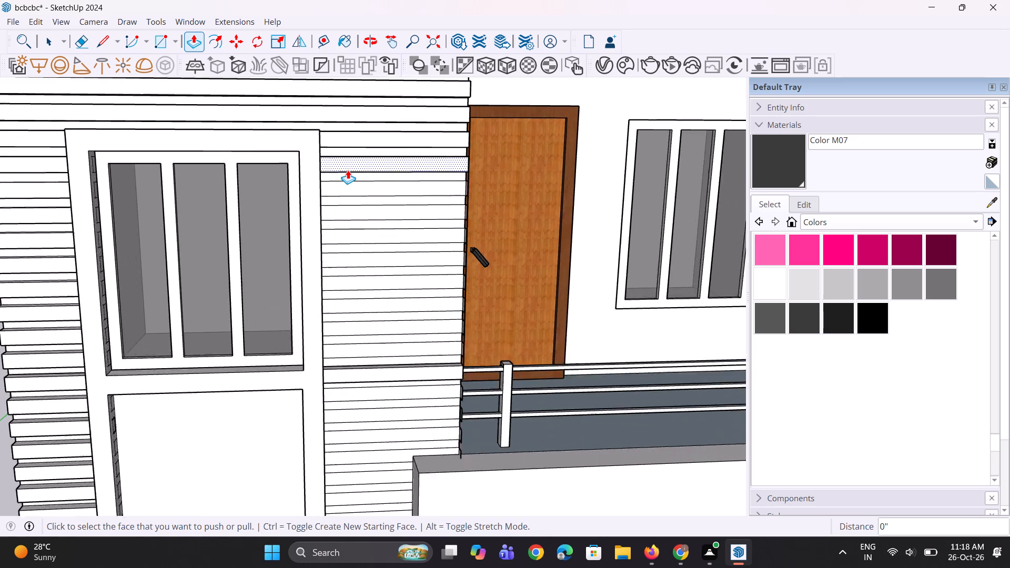
{"action": "left_click", "coordinate": [348, 170]}
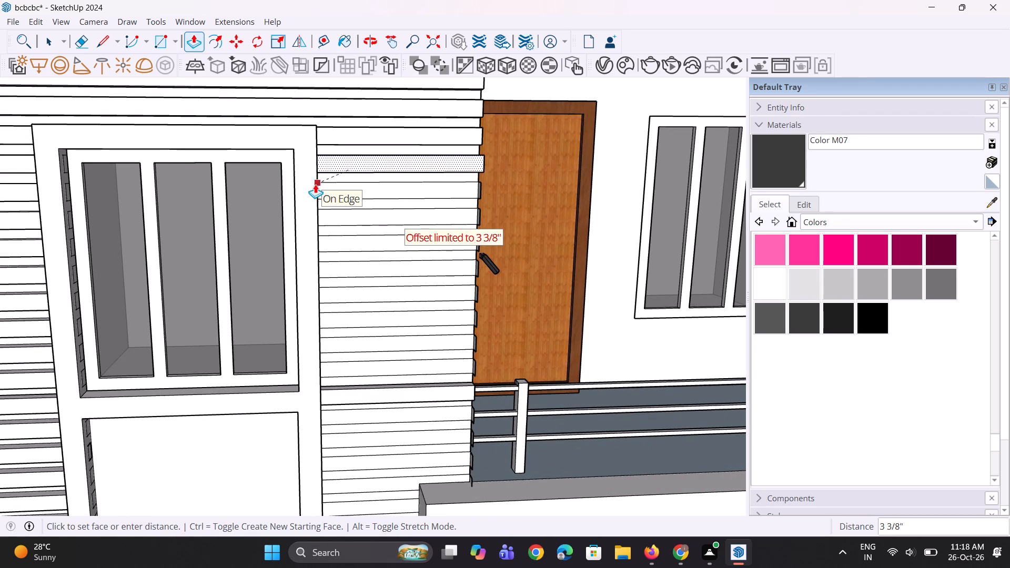
{"action": "left_click", "coordinate": [315, 184]}
{"action": "scroll", "coordinate": [356, 195], "scroll_direction": "up", "scroll_amount": 2}
{"action": "double_click", "coordinate": [356, 192]}
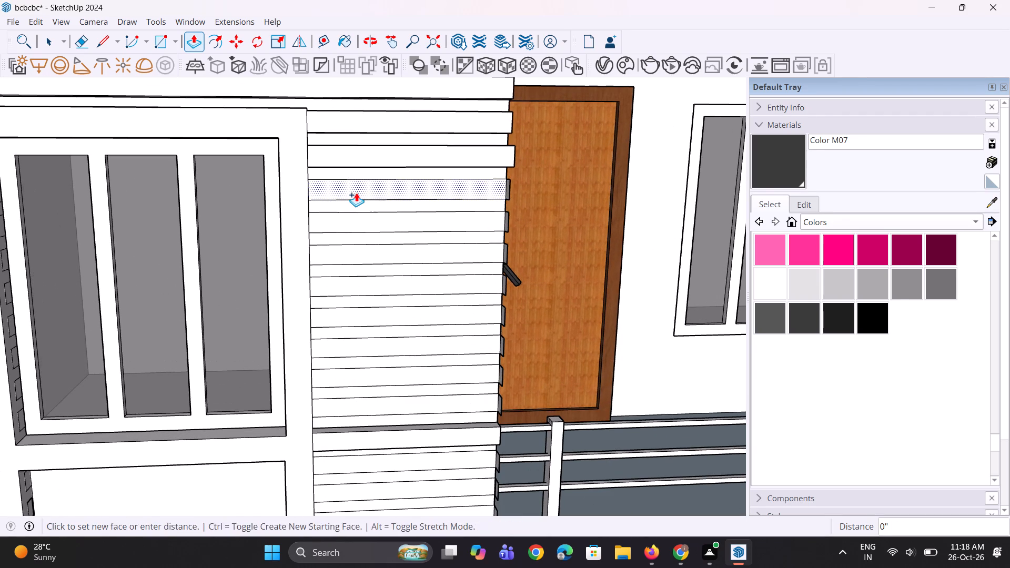
{"action": "double_click", "coordinate": [360, 219]}
Pull the two half-depth louvres beside the upper window out a further 3 5/8" to match the louvre above.
{"action": "middle_click_drag", "start_coordinate": [474, 239], "coordinate": [249, 254]}
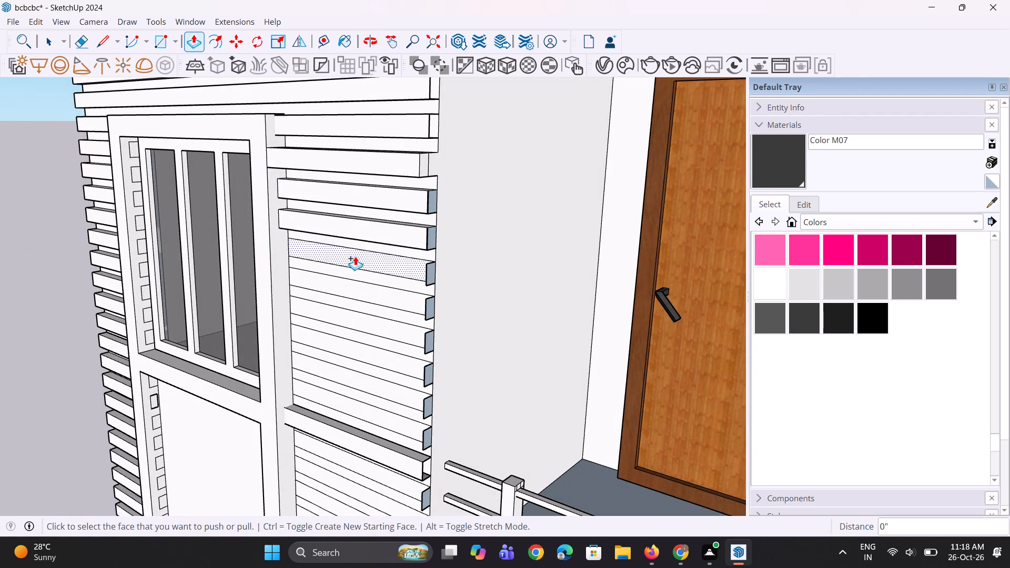
{"action": "scroll", "coordinate": [409, 191], "scroll_direction": "down", "scroll_amount": 1}
{"action": "middle_click_drag", "start_coordinate": [395, 183], "coordinate": [355, 198]}
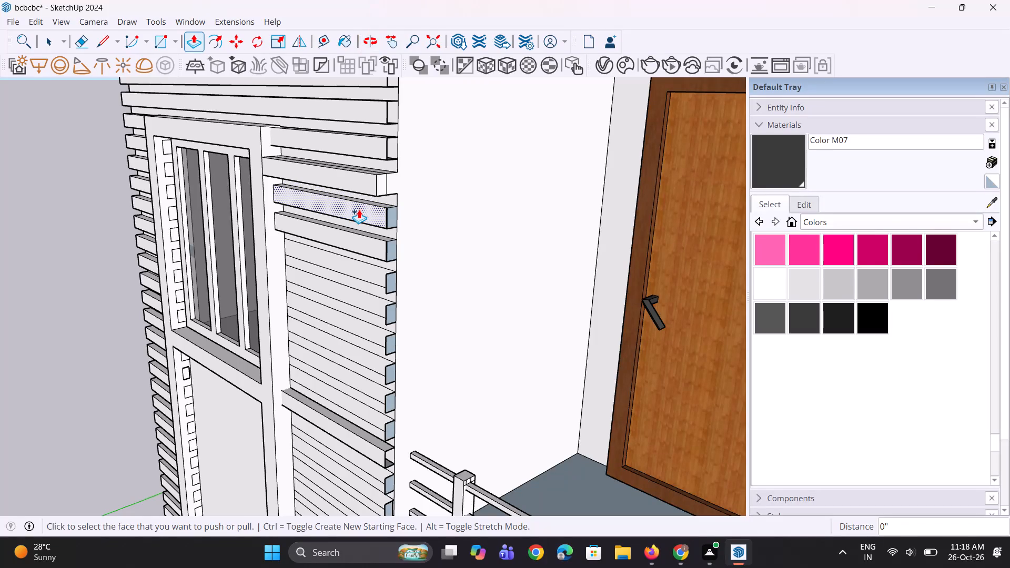
{"action": "scroll", "coordinate": [277, 202], "scroll_direction": "up", "scroll_amount": 7}
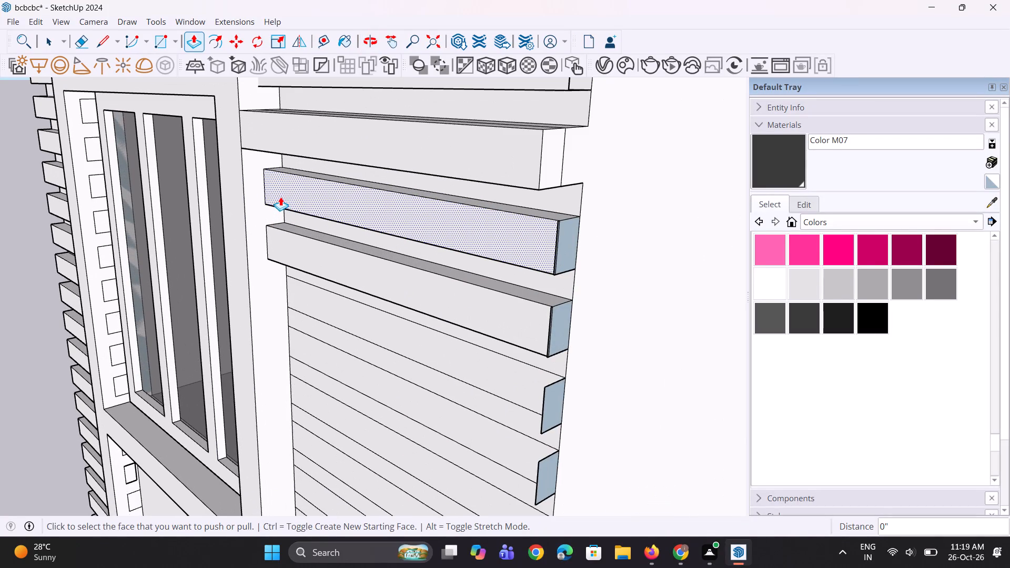
{"action": "left_click", "coordinate": [280, 197]}
{"action": "left_click", "coordinate": [230, 143]}
{"action": "scroll", "coordinate": [317, 263], "scroll_direction": "up", "scroll_amount": 2}
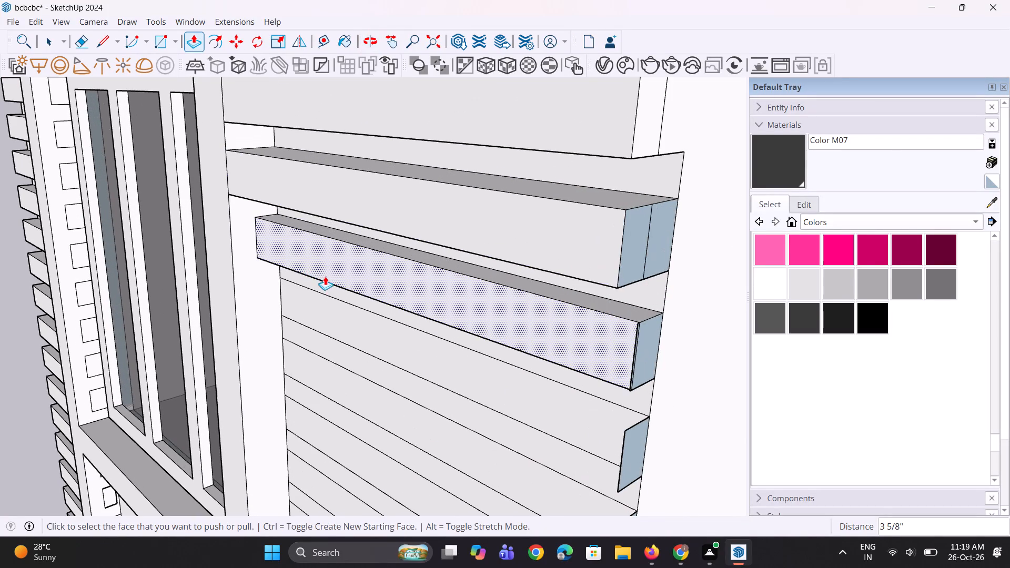
{"action": "scroll", "coordinate": [334, 276], "scroll_direction": "down", "scroll_amount": 3}
{"action": "double_click", "coordinate": [338, 279]}
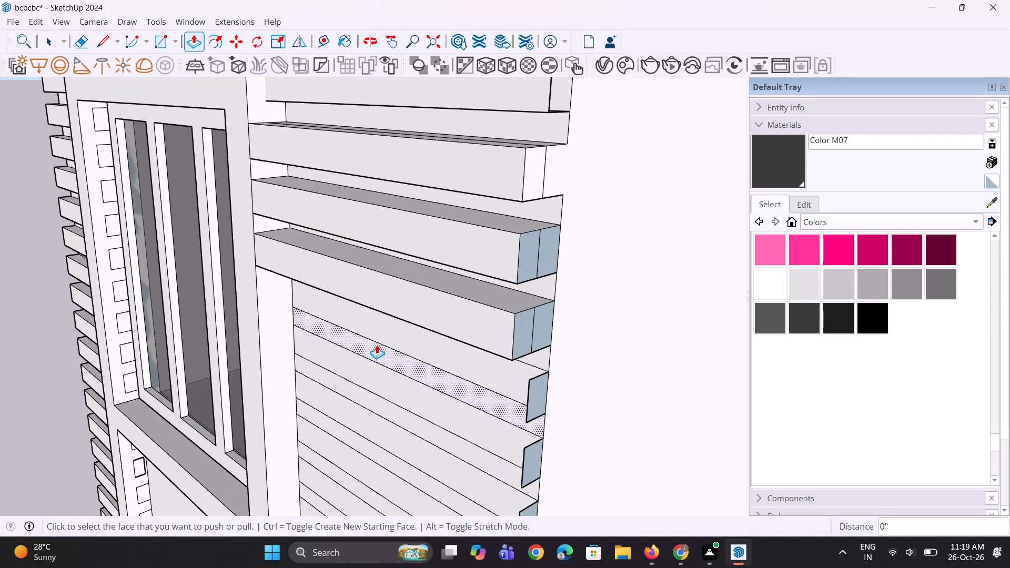
Erase the vertical seam lines on the end faces of the two extended louvres.
{"action": "middle_click_drag", "start_coordinate": [398, 348], "coordinate": [448, 321]}
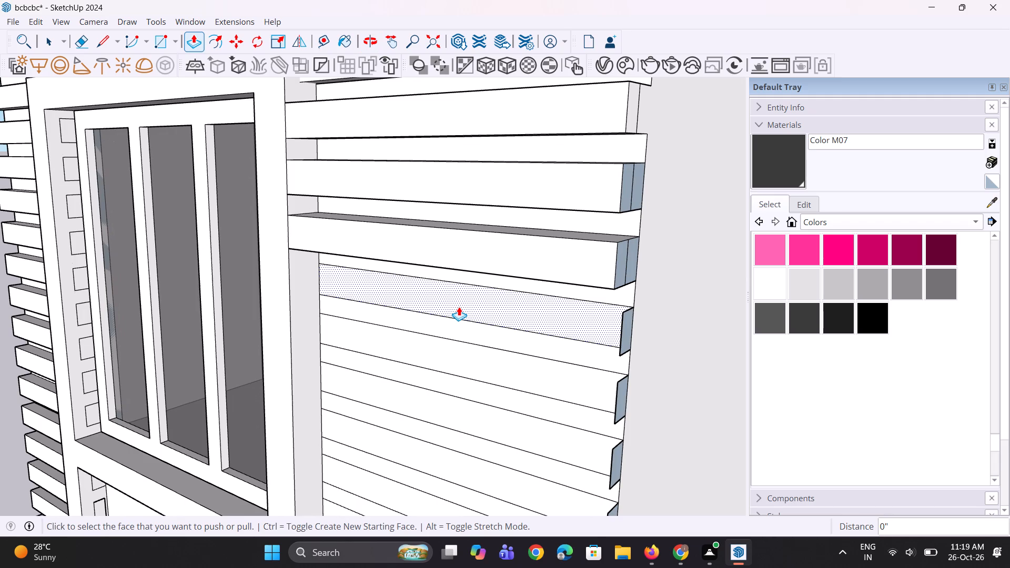
{"action": "middle_click_drag", "start_coordinate": [579, 333], "coordinate": [559, 331]}
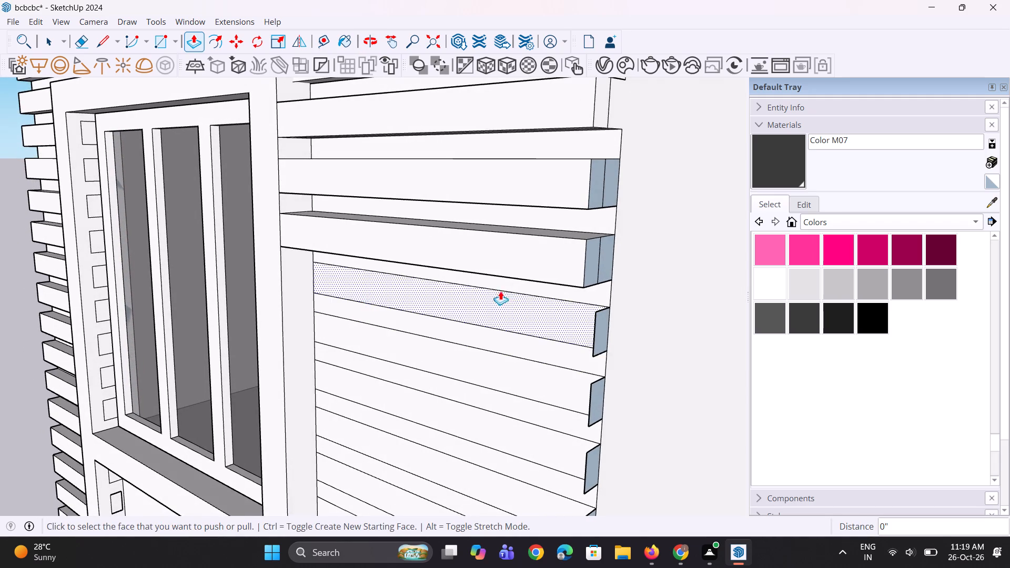
{"action": "scroll", "coordinate": [635, 256], "scroll_direction": "up", "scroll_amount": 1}
{"action": "key", "text": "e"}
{"action": "left_click", "coordinate": [602, 183]}
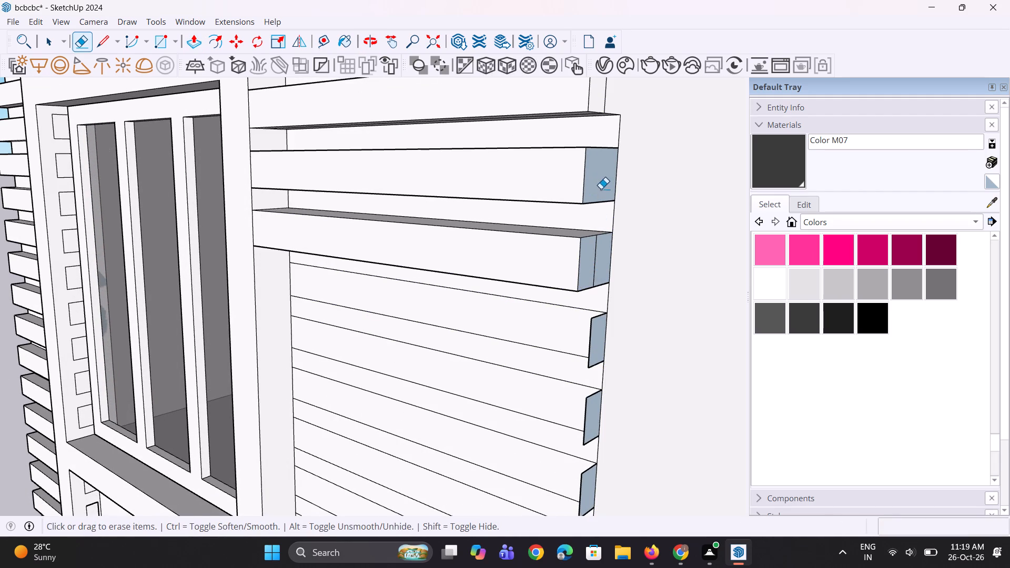
{"action": "left_click", "coordinate": [593, 266]}
Erase the leftover end flap and its two stray edges from the flat strip just below the extended louvres.
{"action": "middle_click_drag", "start_coordinate": [578, 273], "coordinate": [583, 283]}
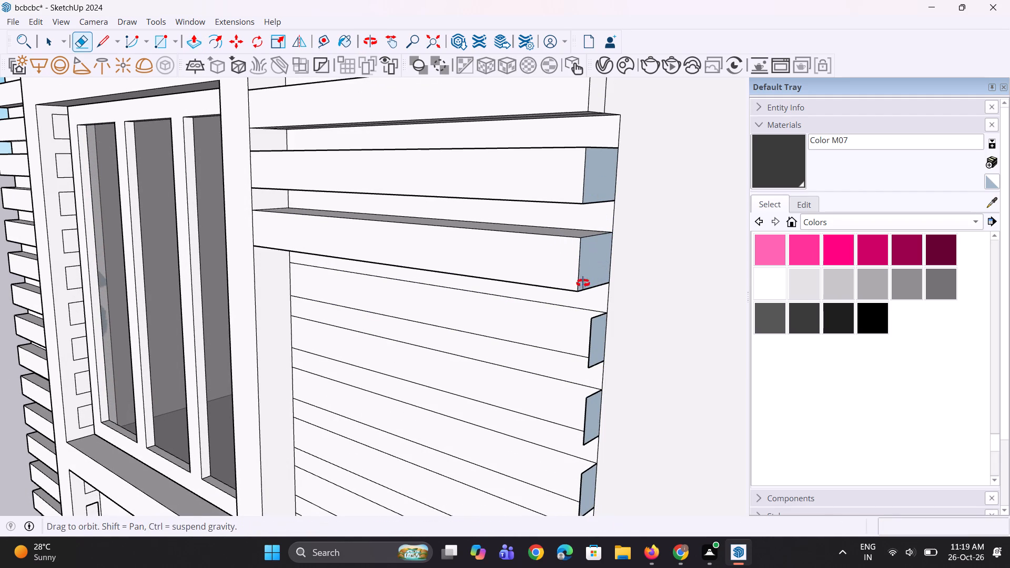
{"action": "middle_click_drag", "start_coordinate": [583, 283], "coordinate": [610, 245]}
{"action": "scroll", "coordinate": [619, 307], "scroll_direction": "up", "scroll_amount": 2}
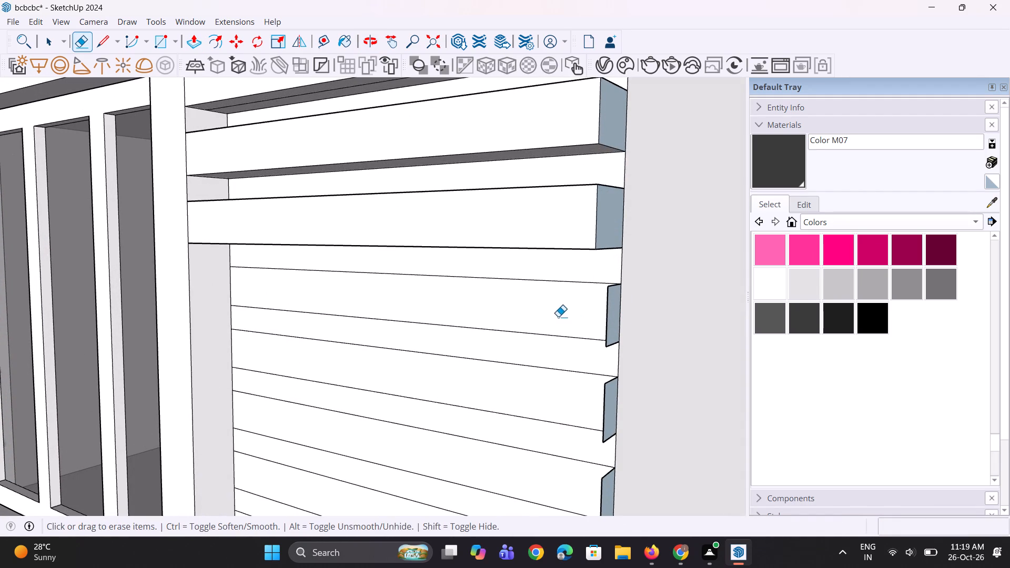
{"action": "left_click", "coordinate": [607, 312]}
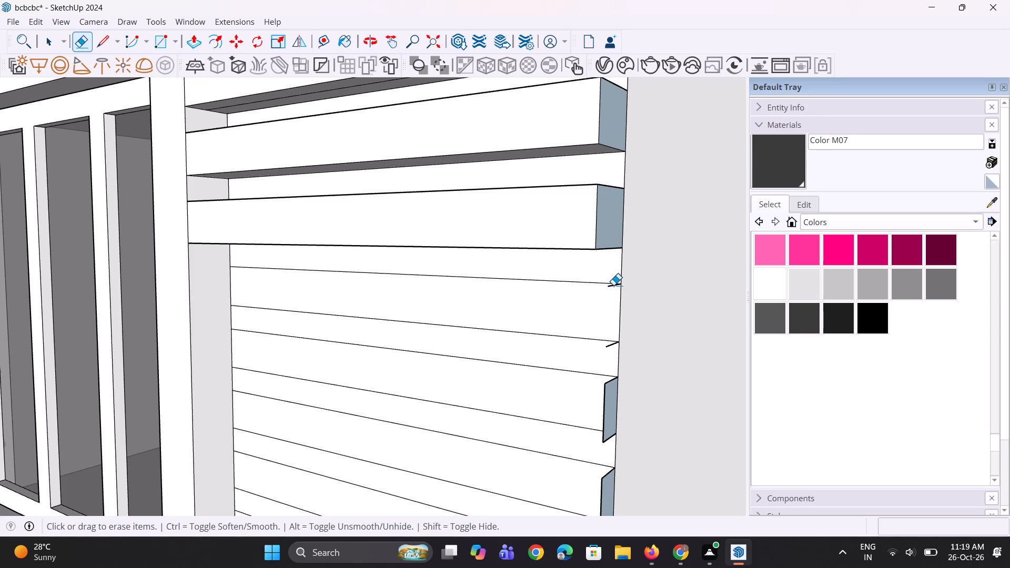
{"action": "left_click", "coordinate": [613, 285]}
{"action": "key", "text": "ctrl+z"}
{"action": "scroll", "coordinate": [617, 302], "scroll_direction": "up", "scroll_amount": 2, "text": "ctrl"}
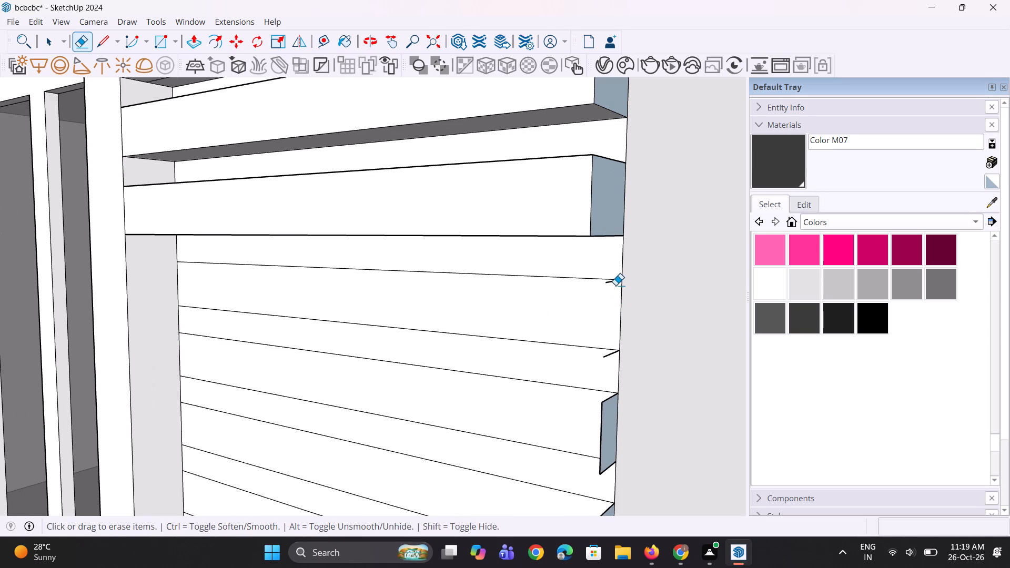
{"action": "left_click", "coordinate": [612, 283]}
{"action": "left_click", "coordinate": [610, 356]}
Pull the cleaned strip out 1/2" and a further 6 1/2" to form the next louvre beside the upper window.
{"action": "key", "text": "p"}
{"action": "left_click", "coordinate": [414, 301]}
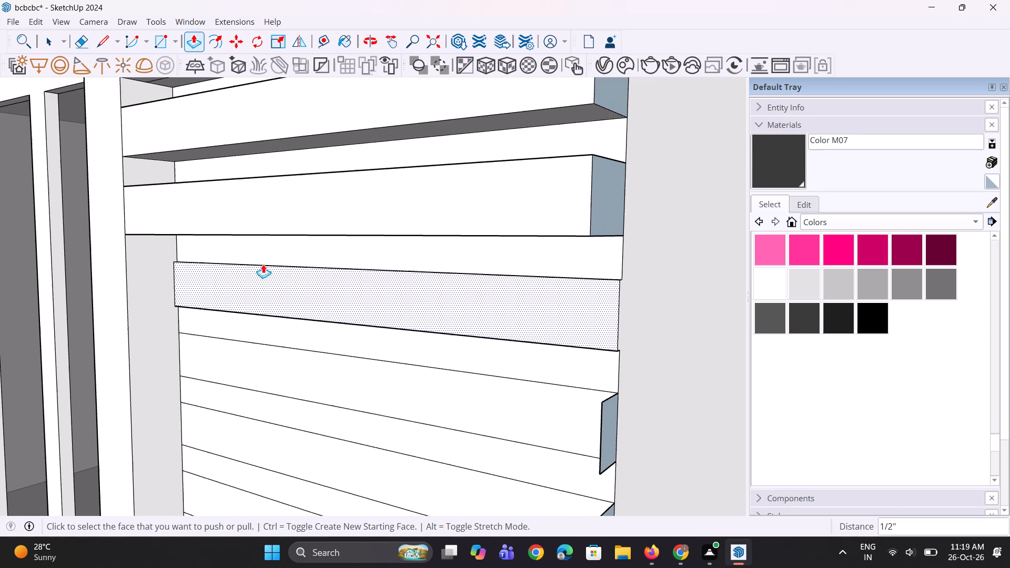
{"action": "left_click", "coordinate": [251, 273]}
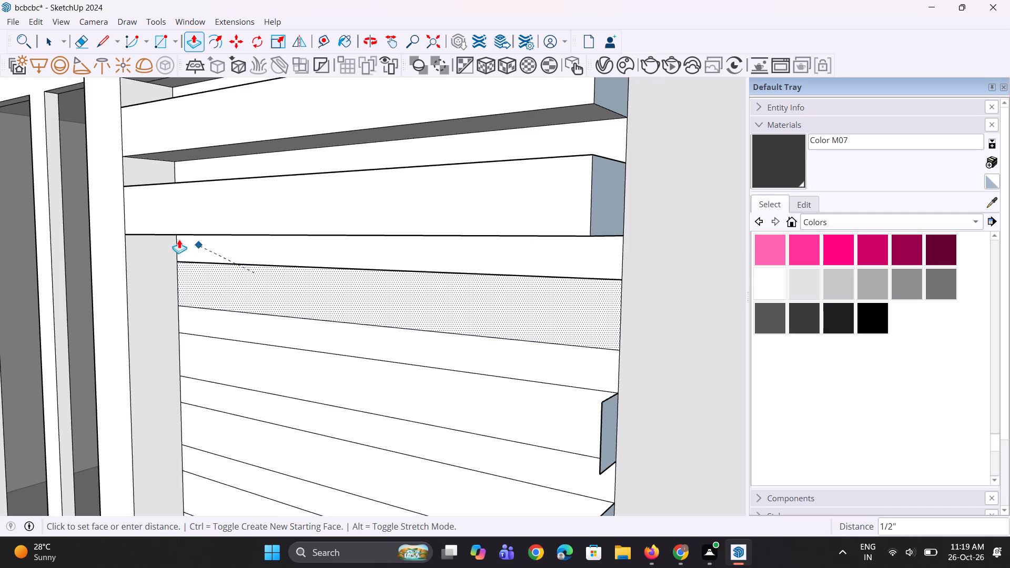
{"action": "left_click", "coordinate": [145, 219]}
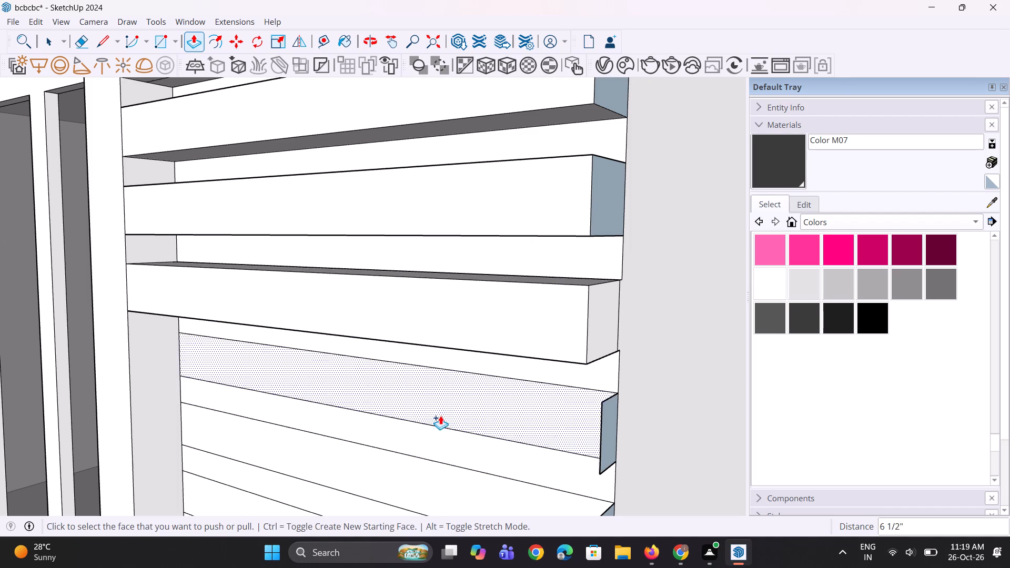
Repeat the 6 1/2" pull on the five flat strips below to form louvres down to the existing projecting slat.
{"action": "double_click", "coordinate": [442, 413]}
{"action": "scroll", "coordinate": [472, 321], "scroll_direction": "down", "scroll_amount": 4}
{"action": "scroll", "coordinate": [541, 549], "scroll_direction": "up", "scroll_amount": 2}
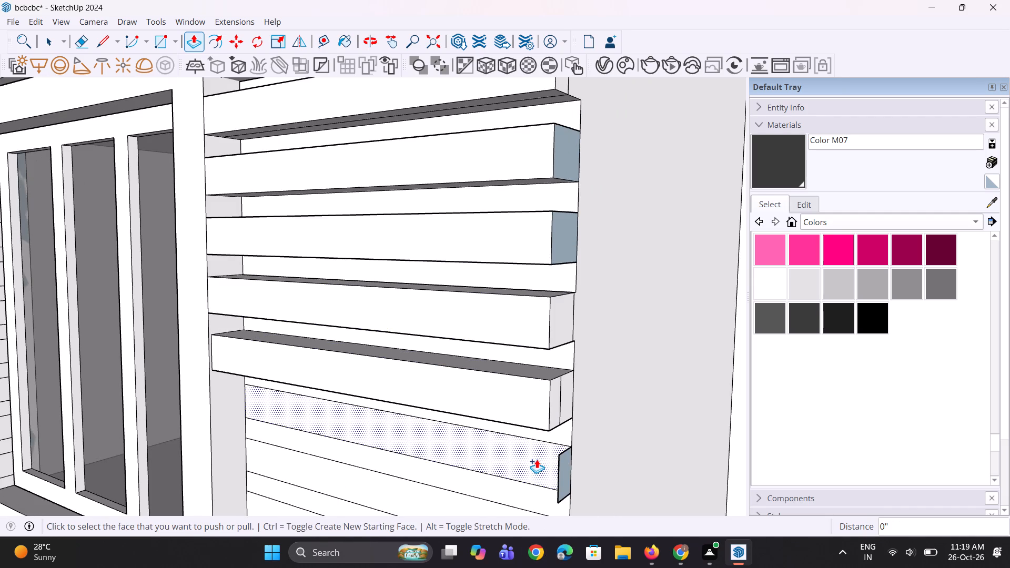
{"action": "double_click", "coordinate": [537, 459]}
{"action": "scroll", "coordinate": [521, 227], "scroll_direction": "down", "scroll_amount": 8}
{"action": "scroll", "coordinate": [526, 368], "scroll_direction": "up", "scroll_amount": 3}
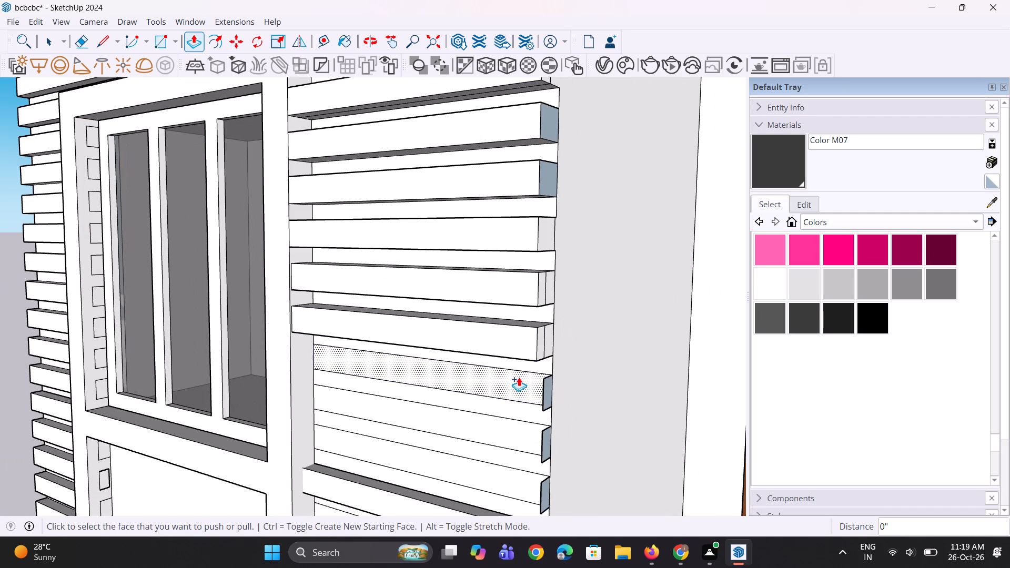
{"action": "double_click", "coordinate": [519, 377]}
{"action": "double_click", "coordinate": [509, 421]}
{"action": "double_click", "coordinate": [496, 478]}
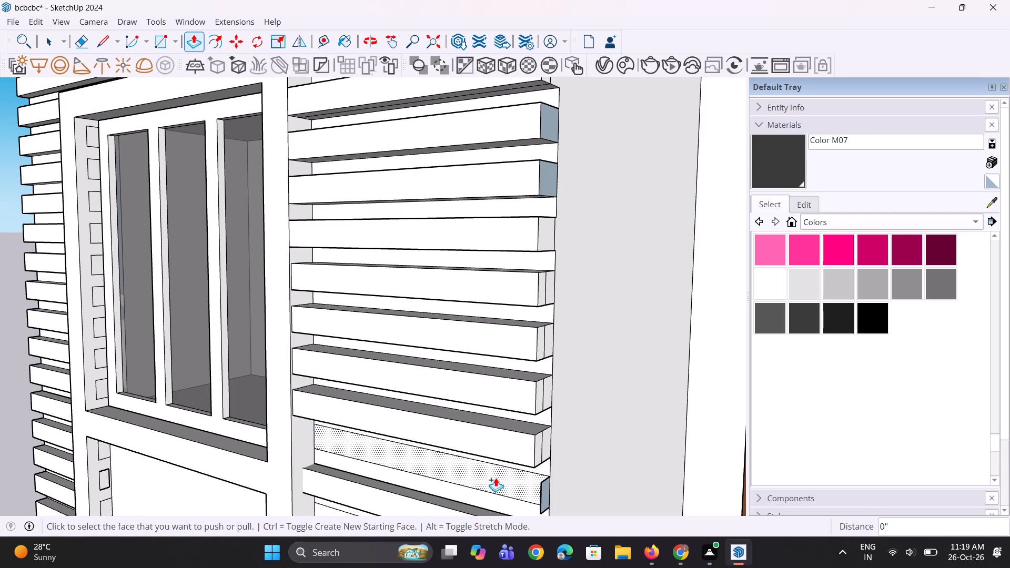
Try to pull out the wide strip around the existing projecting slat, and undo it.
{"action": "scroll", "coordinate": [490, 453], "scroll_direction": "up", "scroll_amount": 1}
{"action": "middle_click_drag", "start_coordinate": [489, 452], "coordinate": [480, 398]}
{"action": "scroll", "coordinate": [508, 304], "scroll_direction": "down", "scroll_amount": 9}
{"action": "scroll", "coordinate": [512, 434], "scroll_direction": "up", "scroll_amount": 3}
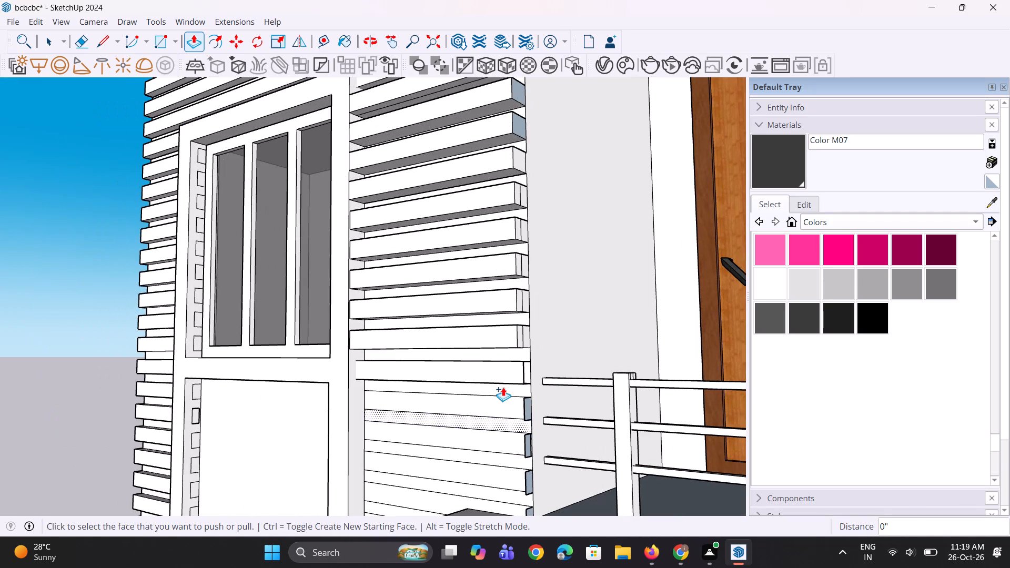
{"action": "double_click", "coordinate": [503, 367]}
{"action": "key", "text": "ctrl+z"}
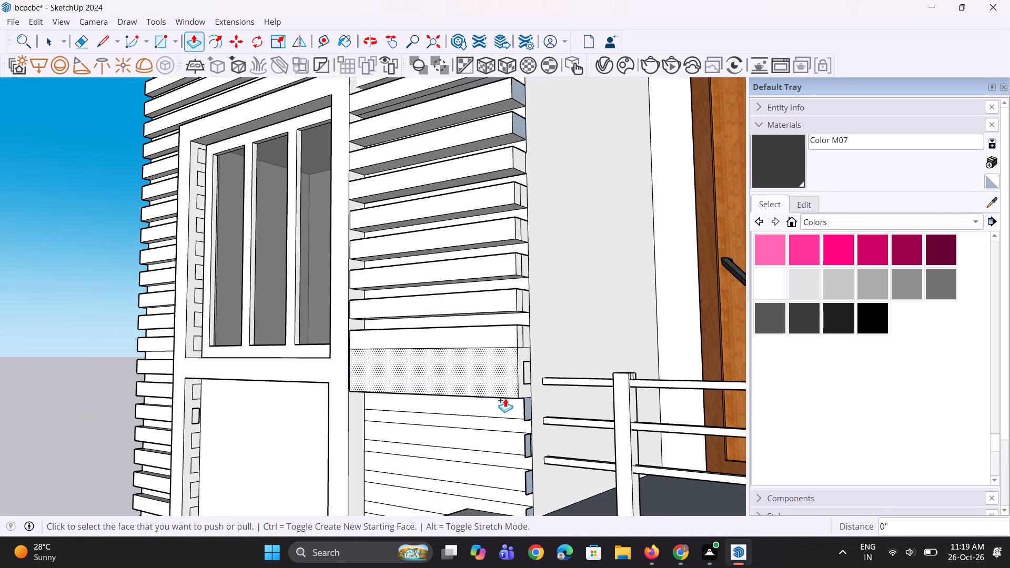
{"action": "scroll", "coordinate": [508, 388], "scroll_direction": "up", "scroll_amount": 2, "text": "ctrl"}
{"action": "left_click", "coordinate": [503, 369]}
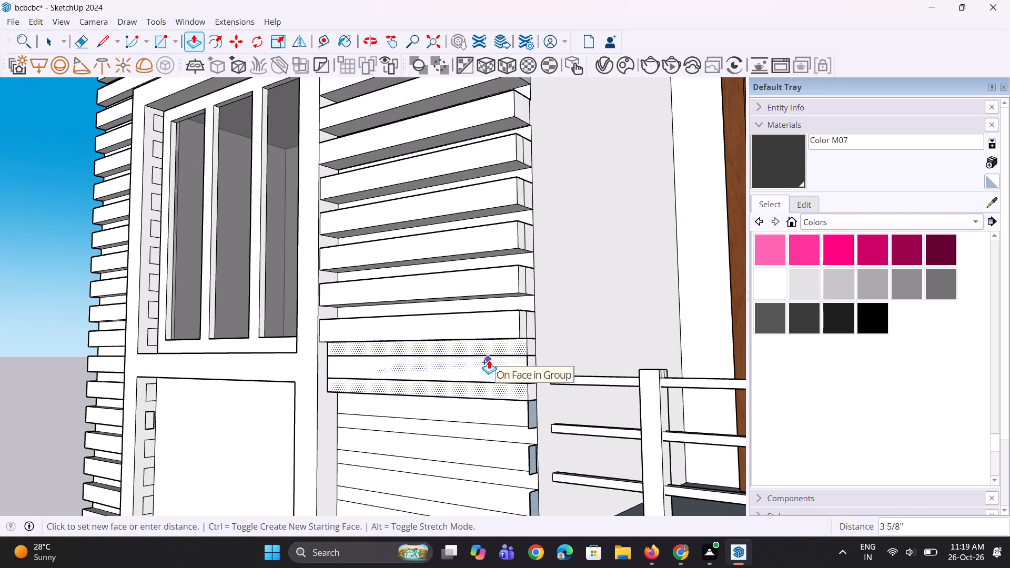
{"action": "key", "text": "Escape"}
Repeat the last pull distance on a flat strip below the existing projecting slat, beside the balcony railing.
{"action": "middle_click_drag", "start_coordinate": [398, 392], "coordinate": [651, 363]}
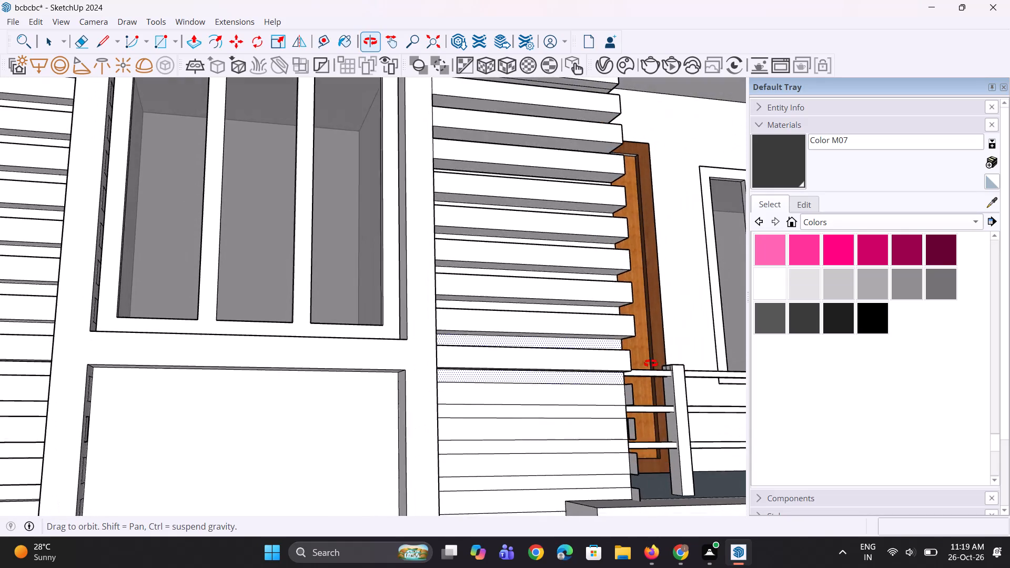
{"action": "middle_click_drag", "start_coordinate": [651, 363], "coordinate": [482, 415]}
{"action": "double_click", "coordinate": [529, 467]}
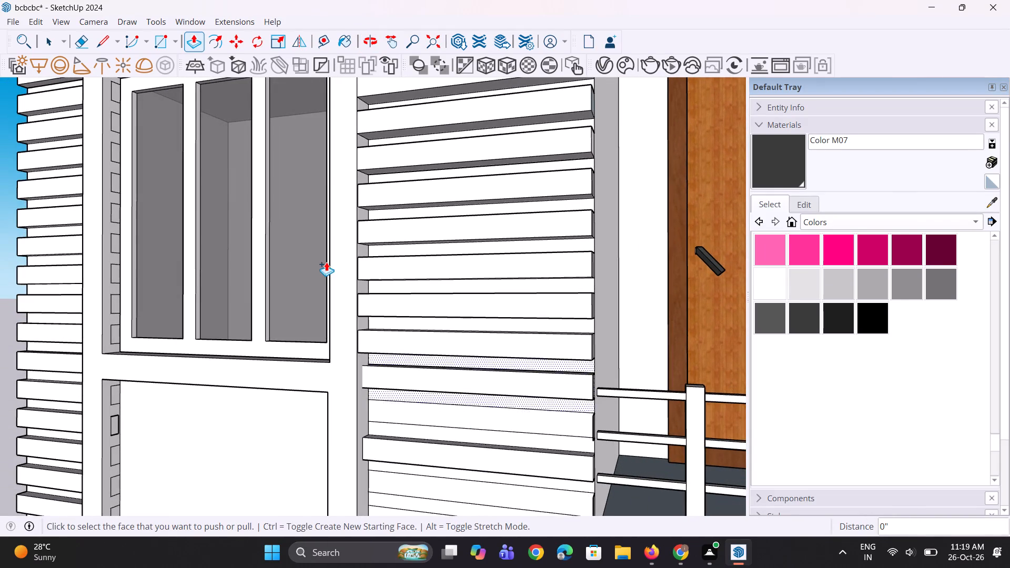
Repeat the last pull distance on the next two flat strips beside the balcony railing, just above the parapet.
{"action": "scroll", "coordinate": [326, 262], "scroll_direction": "down", "scroll_amount": 4}
{"action": "scroll", "coordinate": [443, 413], "scroll_direction": "up", "scroll_amount": 3}
{"action": "double_click", "coordinate": [436, 414]}
{"action": "double_click", "coordinate": [411, 444]}
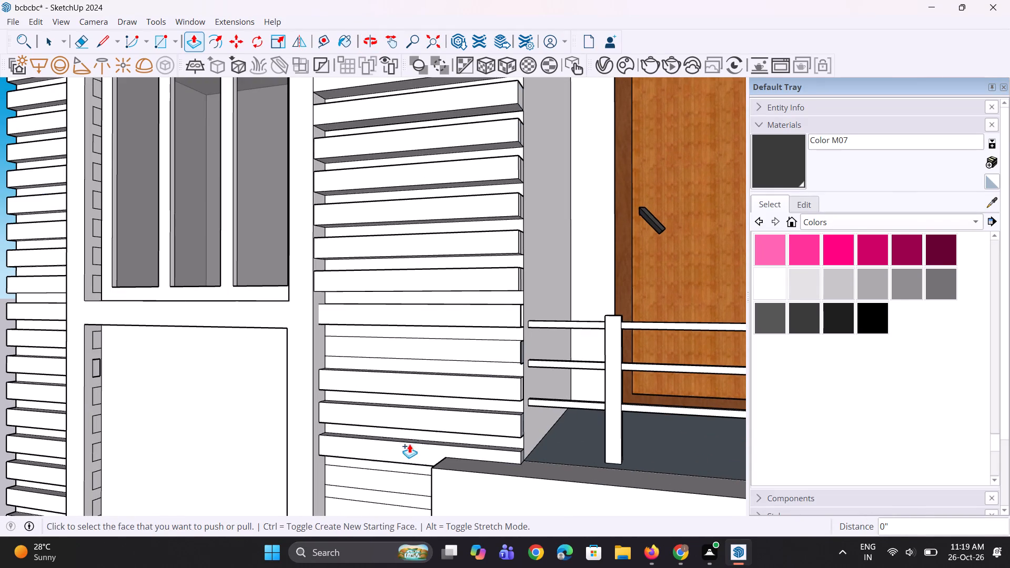
Repeat the last pull distance on the six flat strips below, beside the balcony parapet.
{"action": "scroll", "coordinate": [467, 324], "scroll_direction": "down", "scroll_amount": 5}
{"action": "middle_click_drag", "start_coordinate": [330, 519], "coordinate": [469, 467]}
{"action": "scroll", "coordinate": [392, 438], "scroll_direction": "up", "scroll_amount": 7}
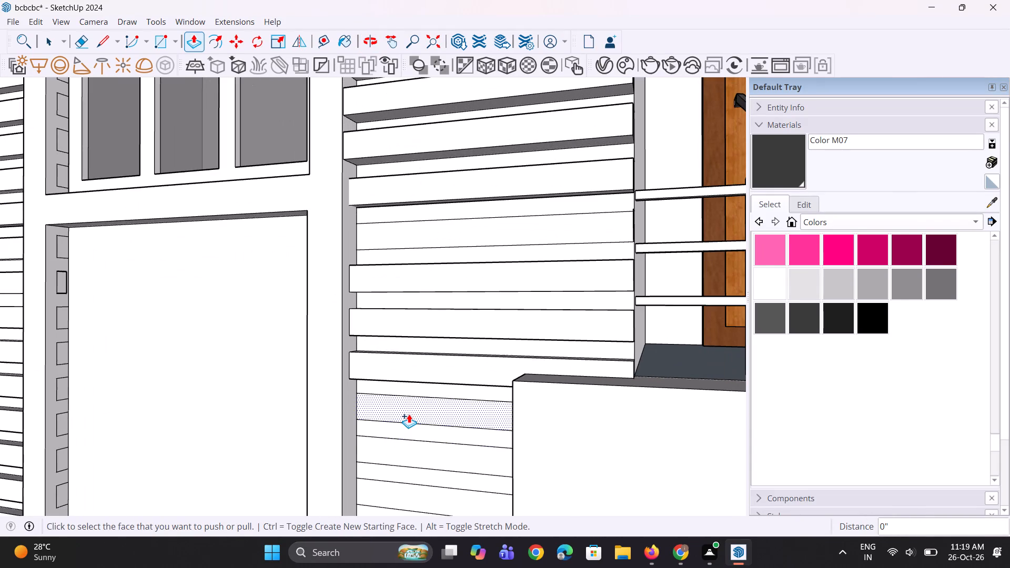
{"action": "double_click", "coordinate": [409, 414]}
{"action": "double_click", "coordinate": [402, 453]}
{"action": "scroll", "coordinate": [467, 307], "scroll_direction": "down", "scroll_amount": 9}
{"action": "middle_click_drag", "start_coordinate": [403, 411], "coordinate": [454, 408]}
{"action": "scroll", "coordinate": [450, 414], "scroll_direction": "up", "scroll_amount": 7}
{"action": "double_click", "coordinate": [476, 376]}
{"action": "double_click", "coordinate": [470, 405]}
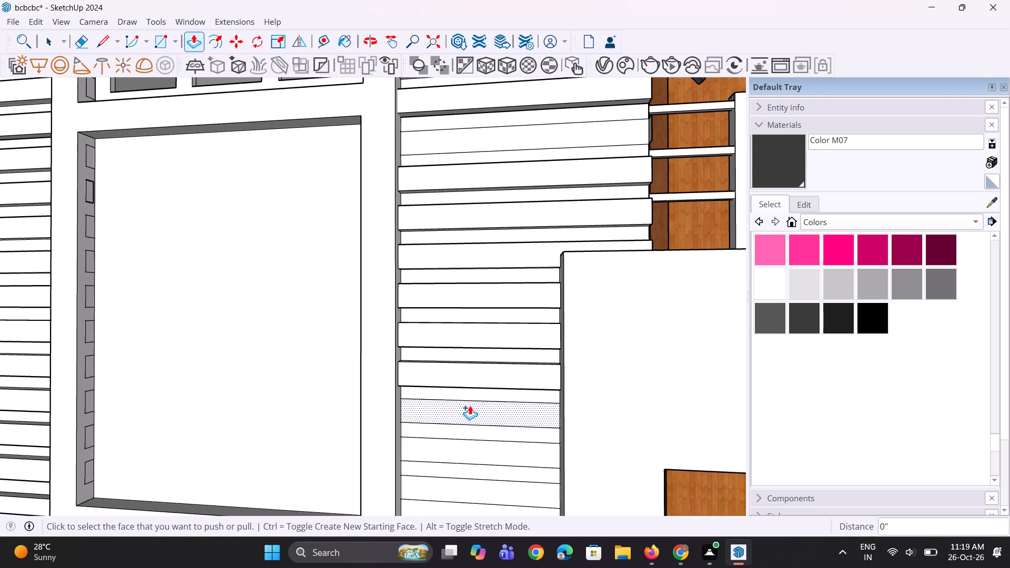
{"action": "double_click", "coordinate": [468, 447]}
{"action": "double_click", "coordinate": [448, 484]}
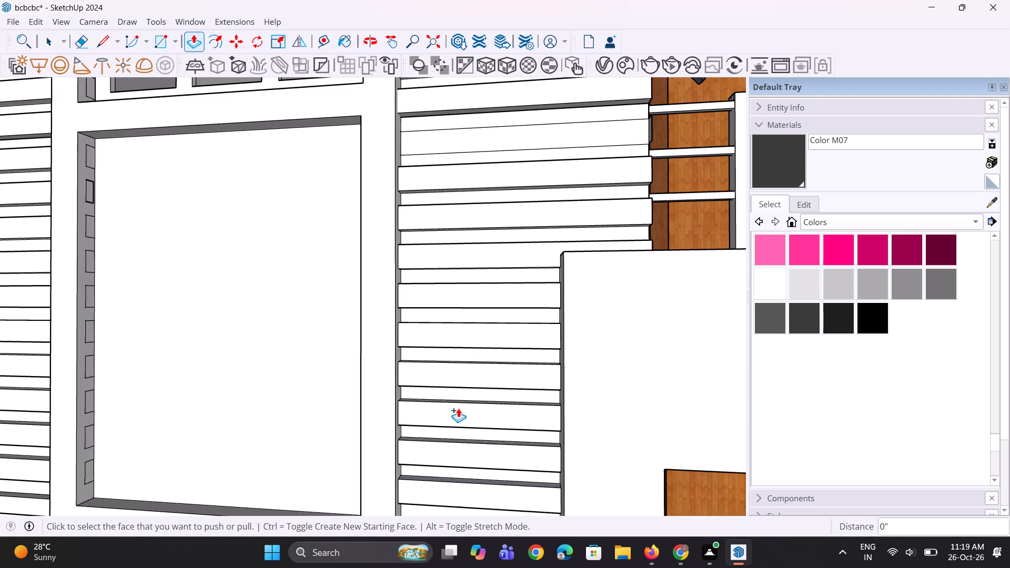
Close the open end of the projecting slat beside the railing with a rectangle about 5 7/8" by 3 5/8".
{"action": "scroll", "coordinate": [454, 284], "scroll_direction": "down", "scroll_amount": 8}
{"action": "scroll", "coordinate": [470, 414], "scroll_direction": "up", "scroll_amount": 4}
{"action": "middle_click_drag", "start_coordinate": [477, 406], "coordinate": [407, 443]}
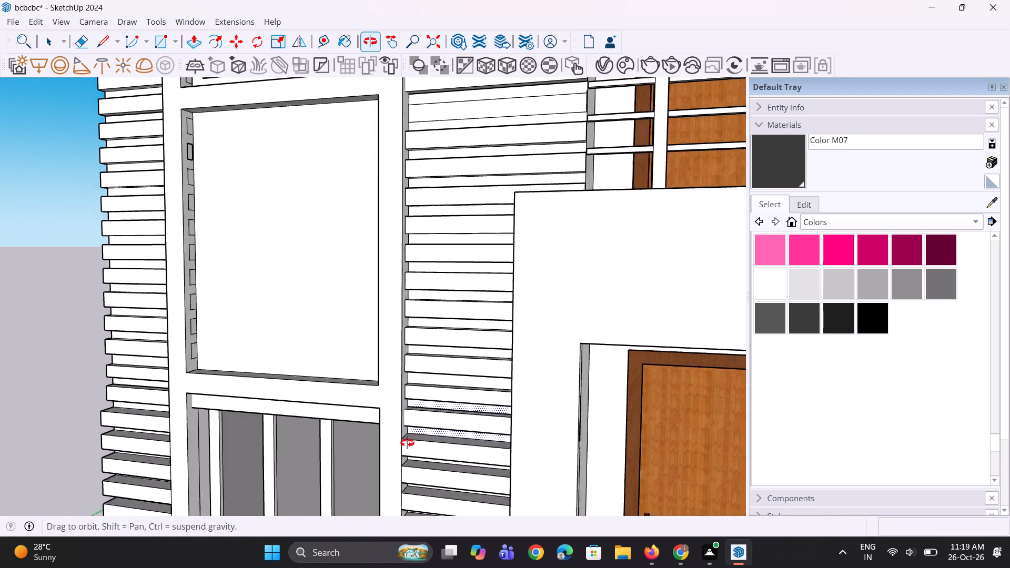
{"action": "middle_click_drag", "start_coordinate": [407, 443], "coordinate": [383, 452]}
{"action": "scroll", "coordinate": [400, 423], "scroll_direction": "up", "scroll_amount": 4}
{"action": "scroll", "coordinate": [448, 384], "scroll_direction": "down", "scroll_amount": 11}
{"action": "middle_click_drag", "start_coordinate": [433, 429], "coordinate": [399, 489]}
{"action": "scroll", "coordinate": [564, 288], "scroll_direction": "up", "scroll_amount": 14}
{"action": "middle_click_drag", "start_coordinate": [500, 277], "coordinate": [480, 283]}
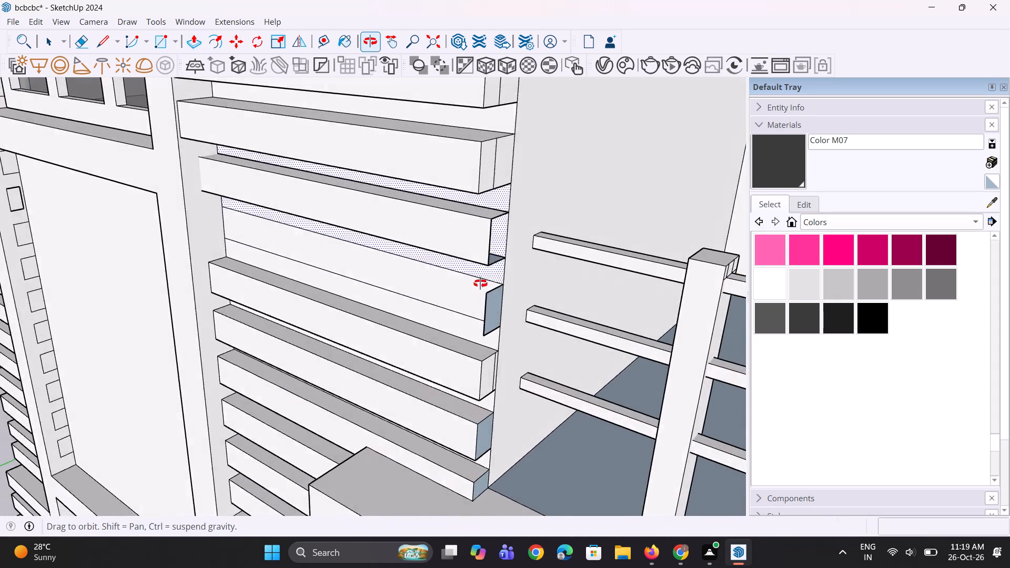
{"action": "middle_click_drag", "start_coordinate": [480, 283], "coordinate": [388, 280]}
{"action": "scroll", "coordinate": [429, 244], "scroll_direction": "up", "scroll_amount": 2}
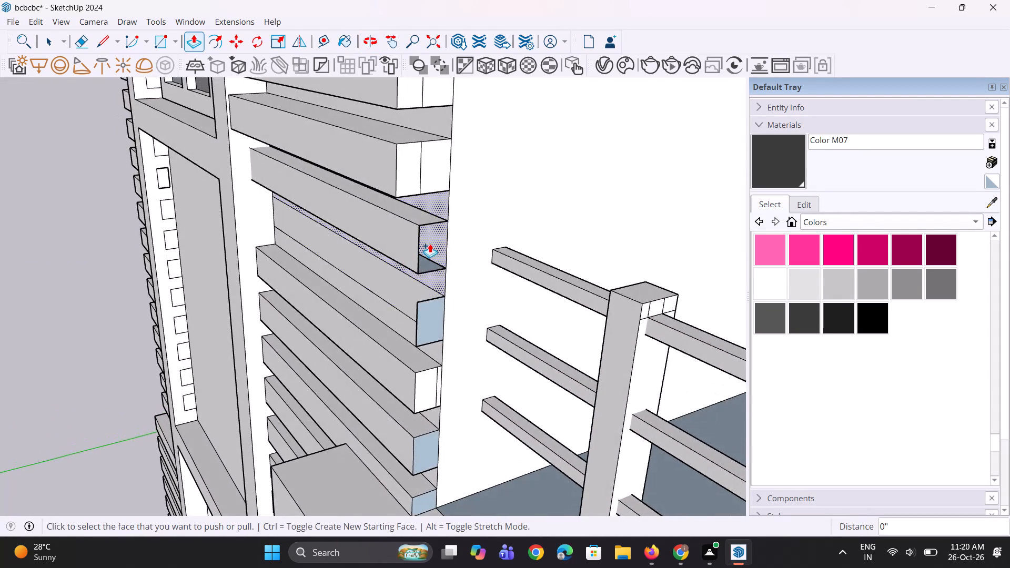
{"action": "scroll", "coordinate": [431, 242], "scroll_direction": "up", "scroll_amount": 1}
{"action": "key", "text": "r"}
{"action": "scroll", "coordinate": [421, 235], "scroll_direction": "up", "scroll_amount": 1}
{"action": "left_click_drag", "start_coordinate": [414, 219], "coordinate": [414, 224]}
{"action": "left_click", "coordinate": [457, 287]}
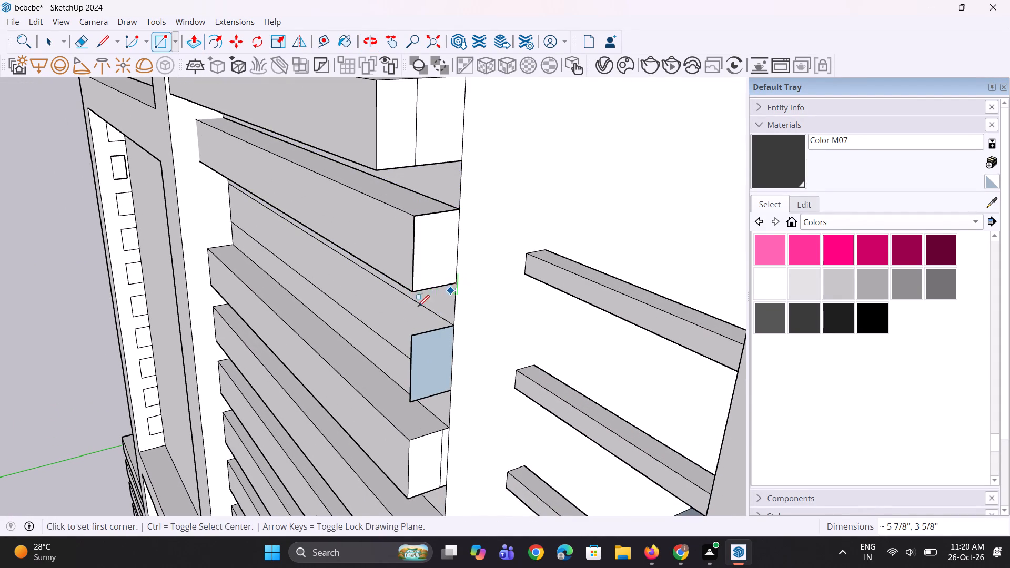
{"action": "scroll", "coordinate": [418, 307], "scroll_direction": "up", "scroll_amount": 1}
{"action": "middle_click_drag", "start_coordinate": [458, 292], "coordinate": [512, 272]}
{"action": "key", "text": "space"}
Pull out the remaining flat strip below the closed slat until it is flush with that slat's front face.
{"action": "scroll", "coordinate": [510, 294], "scroll_direction": "down", "scroll_amount": 3}
{"action": "middle_click_drag", "start_coordinate": [411, 337], "coordinate": [534, 270]}
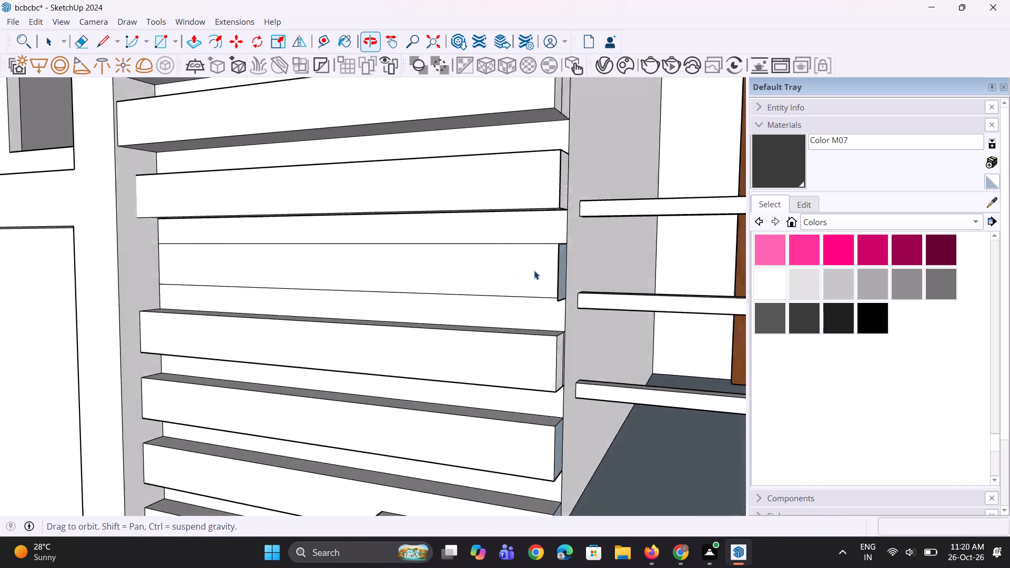
{"action": "middle_click_drag", "start_coordinate": [534, 270], "coordinate": [533, 271]}
{"action": "scroll", "coordinate": [570, 282], "scroll_direction": "up", "scroll_amount": 1}
{"action": "middle_click_drag", "start_coordinate": [570, 282], "coordinate": [530, 293]}
{"action": "key", "text": "p"}
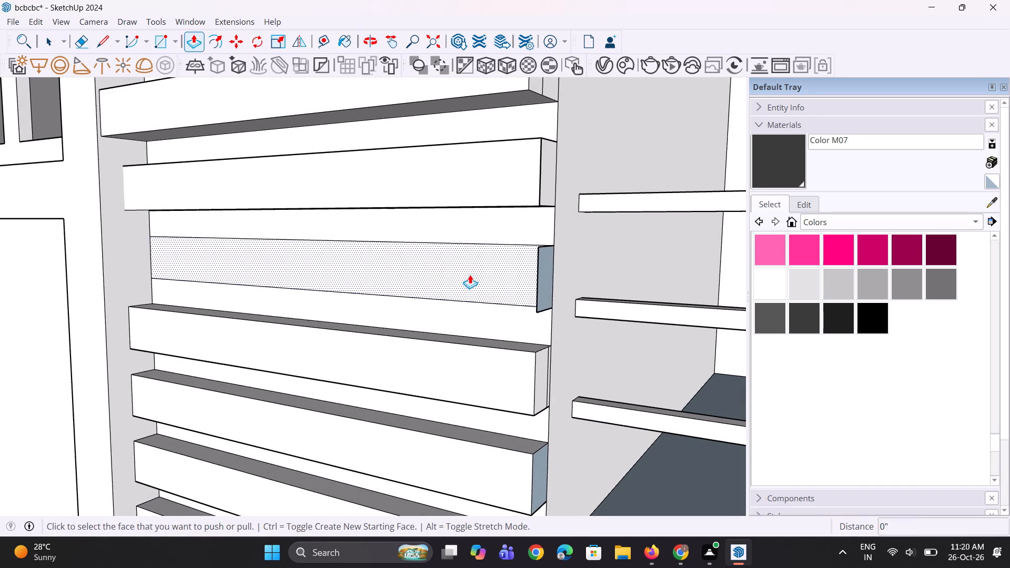
{"action": "left_click", "coordinate": [470, 275]}
{"action": "left_click", "coordinate": [422, 199]}
Push the louvre above the closed slat back 2 7/8", flush with the lower louvres.
{"action": "middle_click_drag", "start_coordinate": [517, 277], "coordinate": [482, 295]}
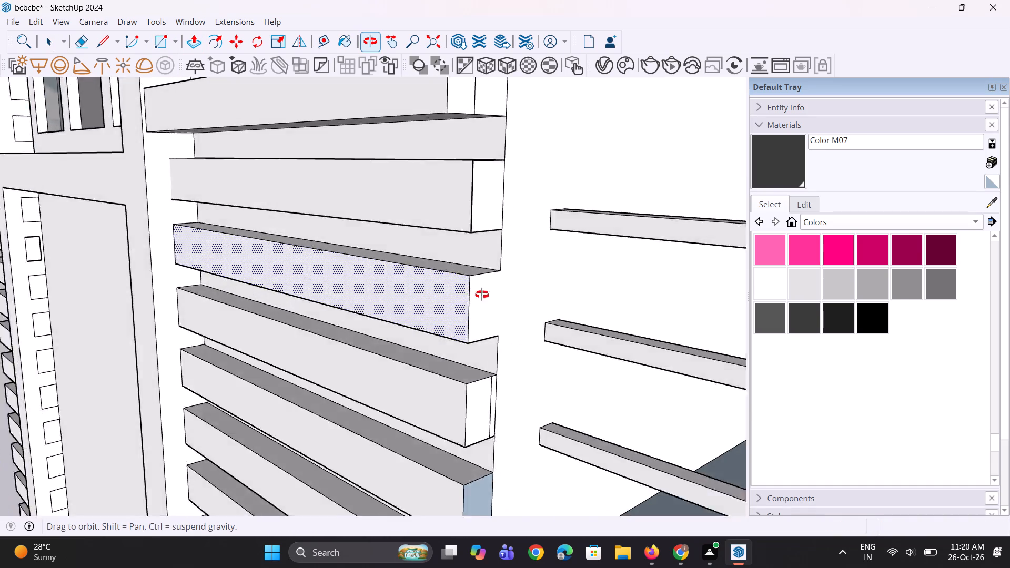
{"action": "middle_click_drag", "start_coordinate": [482, 295], "coordinate": [488, 291]}
{"action": "scroll", "coordinate": [495, 293], "scroll_direction": "down", "scroll_amount": 10}
{"action": "middle_click_drag", "start_coordinate": [484, 295], "coordinate": [371, 360]}
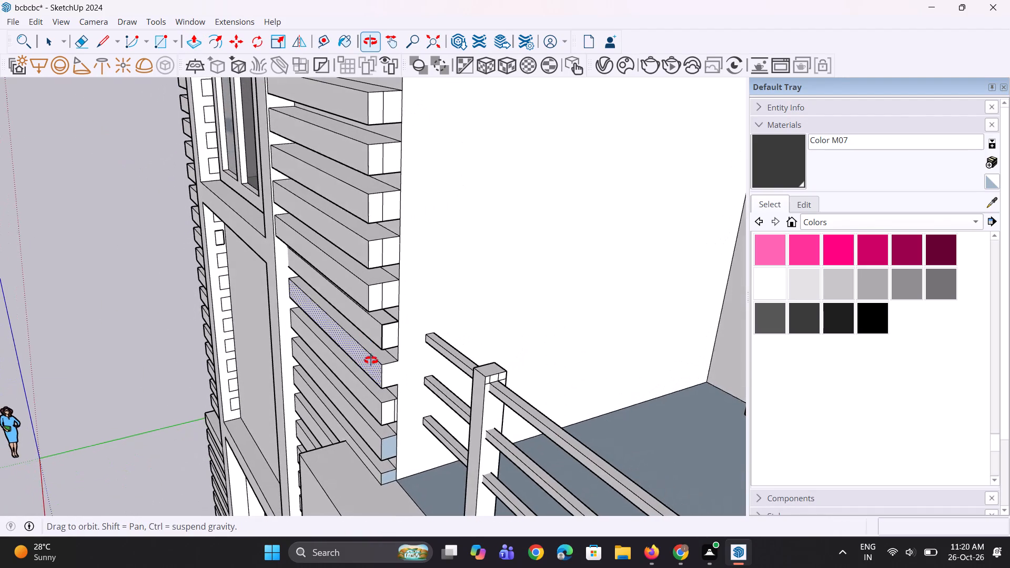
{"action": "middle_click_drag", "start_coordinate": [371, 360], "coordinate": [371, 359]}
{"action": "left_click", "coordinate": [361, 286]}
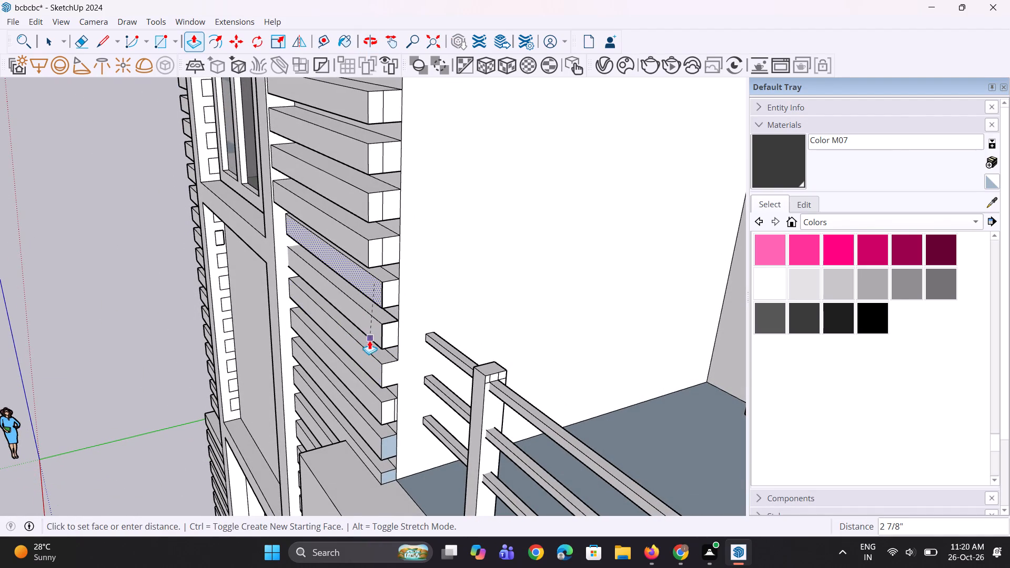
{"action": "left_click", "coordinate": [362, 352]}
Repeat the 2 7/8" push-back on the four louvres above, beside the upper window.
{"action": "scroll", "coordinate": [347, 290], "scroll_direction": "up", "scroll_amount": 2}
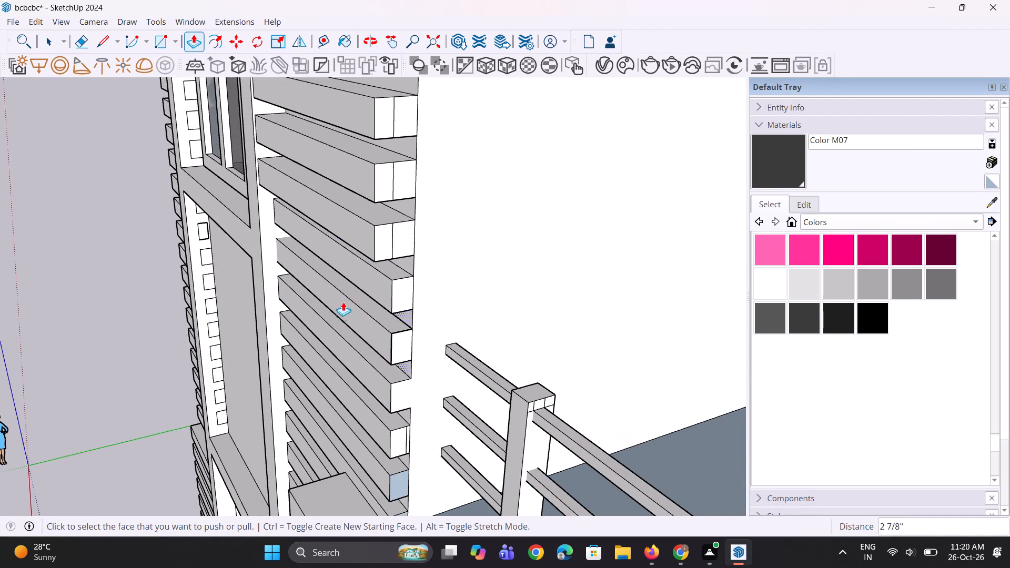
{"action": "middle_click_drag", "start_coordinate": [346, 308], "coordinate": [383, 251]}
{"action": "double_click", "coordinate": [373, 162]}
{"action": "middle_click_drag", "start_coordinate": [407, 256], "coordinate": [399, 317]}
{"action": "double_click", "coordinate": [398, 172]}
{"action": "scroll", "coordinate": [387, 352], "scroll_direction": "down", "scroll_amount": 2}
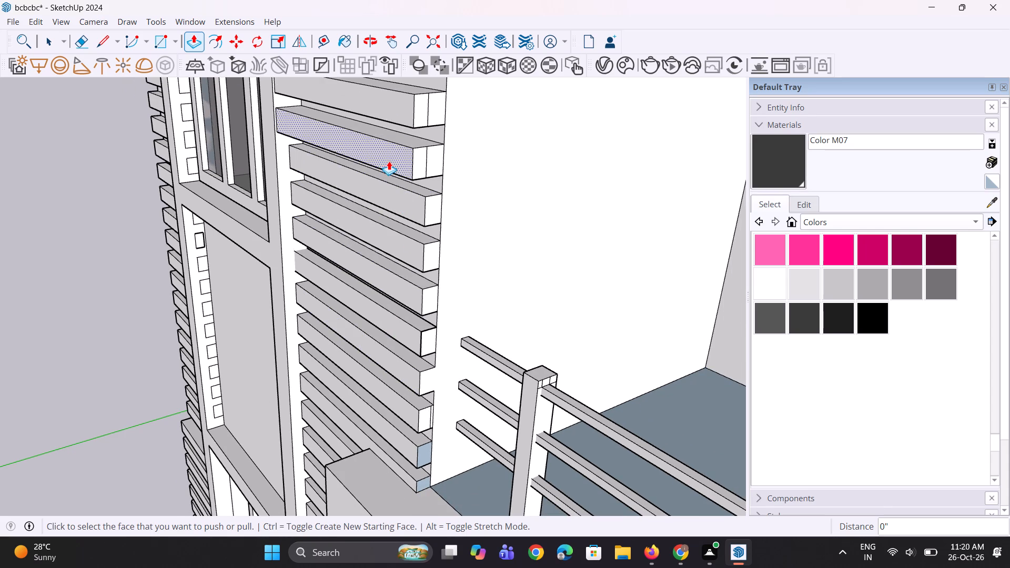
{"action": "double_click", "coordinate": [389, 160]}
{"action": "scroll", "coordinate": [397, 365], "scroll_direction": "down", "scroll_amount": 4}
{"action": "scroll", "coordinate": [399, 226], "scroll_direction": "up", "scroll_amount": 2}
{"action": "double_click", "coordinate": [394, 205]}
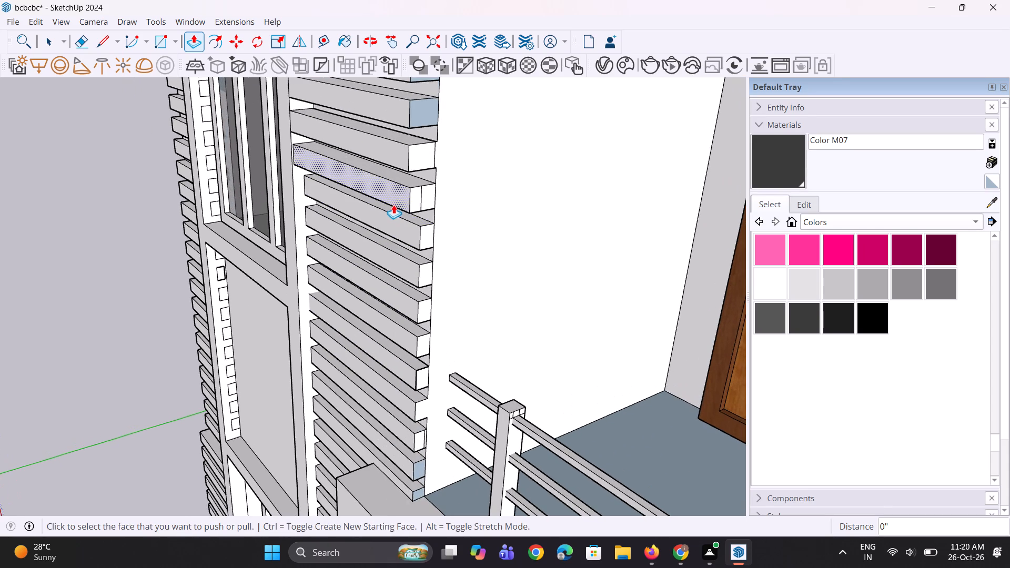
Push the next louvre up back 2 15/16", flush with those below, and repeat on the two louvres above it.
{"action": "double_click", "coordinate": [397, 157]}
{"action": "scroll", "coordinate": [402, 361], "scroll_direction": "down", "scroll_amount": 3}
{"action": "scroll", "coordinate": [404, 205], "scroll_direction": "up", "scroll_amount": 2}
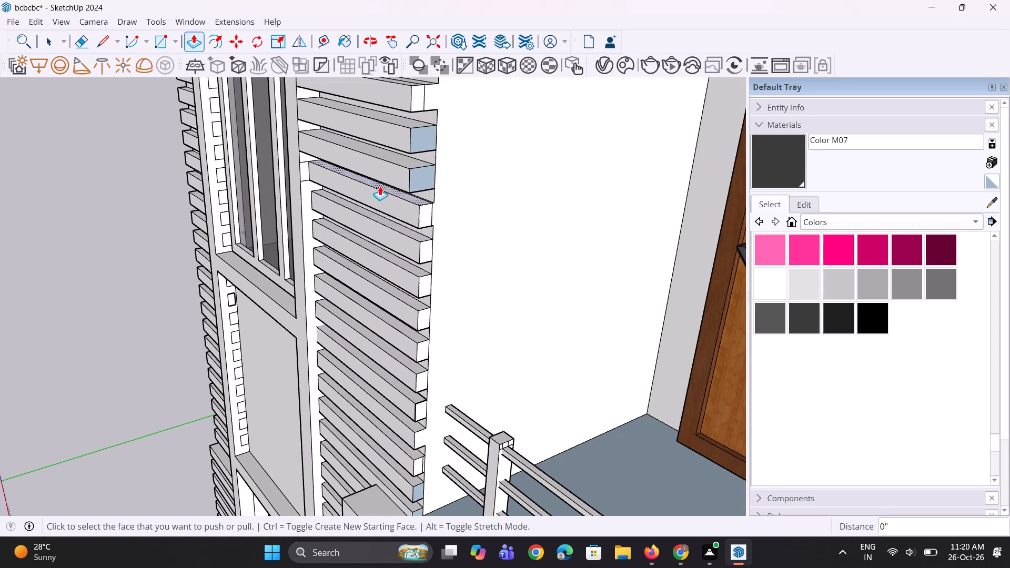
{"action": "left_click", "coordinate": [377, 210]}
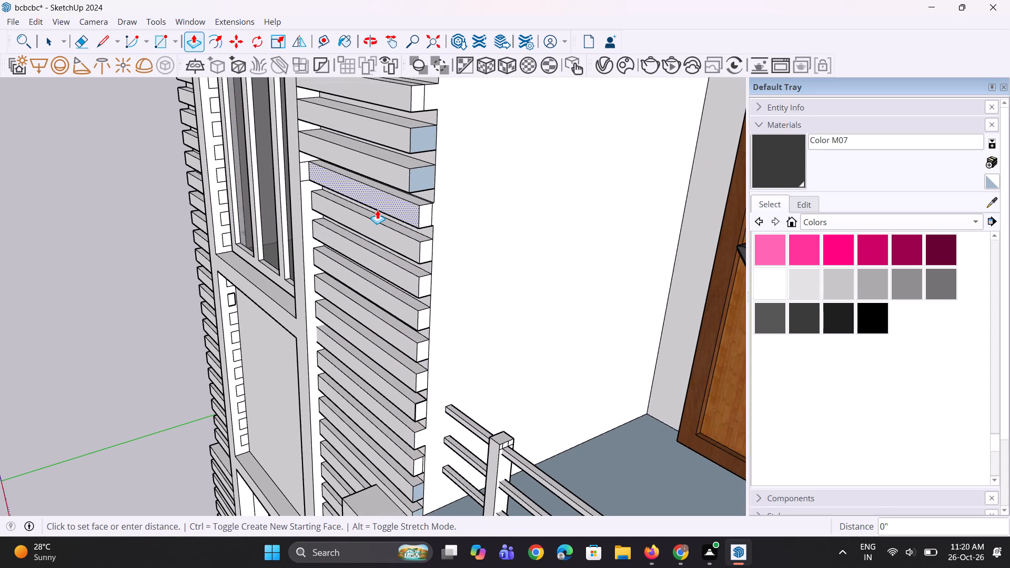
{"action": "key", "text": "Escape"}
{"action": "double_click", "coordinate": [390, 166]}
{"action": "left_click", "coordinate": [396, 178]}
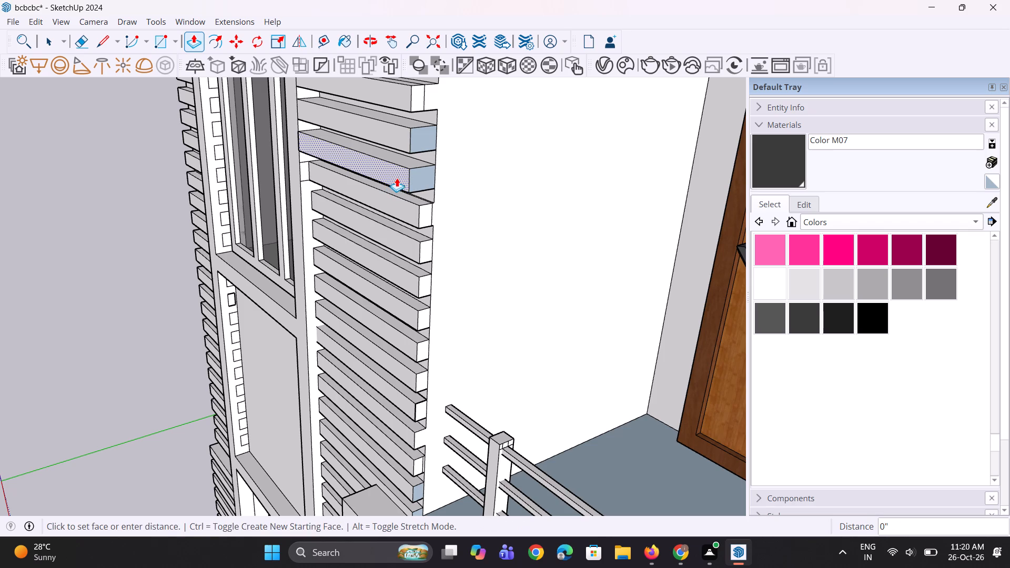
{"action": "left_click", "coordinate": [410, 211]}
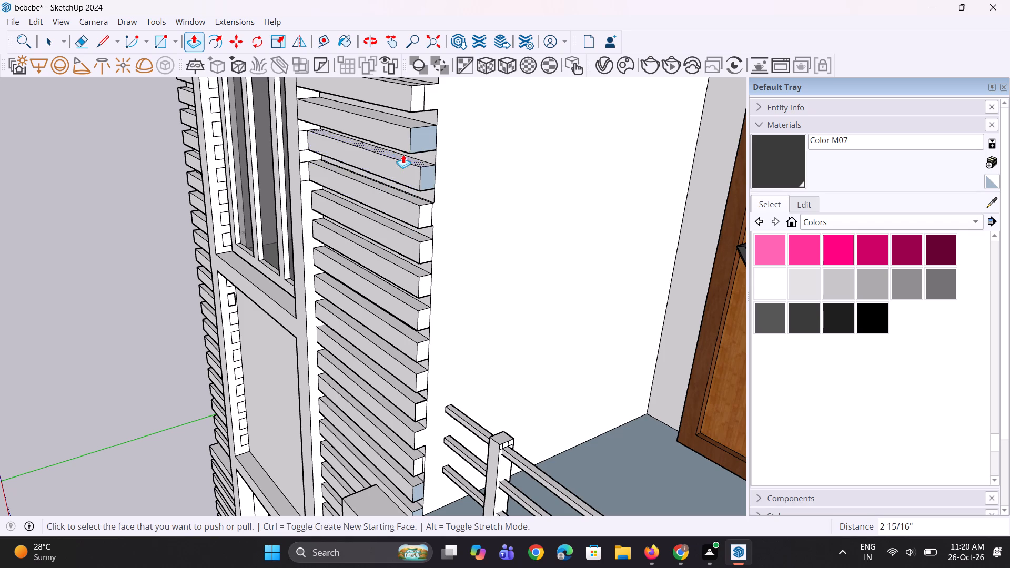
{"action": "double_click", "coordinate": [396, 140]}
{"action": "scroll", "coordinate": [412, 346], "scroll_direction": "down", "scroll_amount": 4}
{"action": "scroll", "coordinate": [442, 140], "scroll_direction": "up", "scroll_amount": 3}
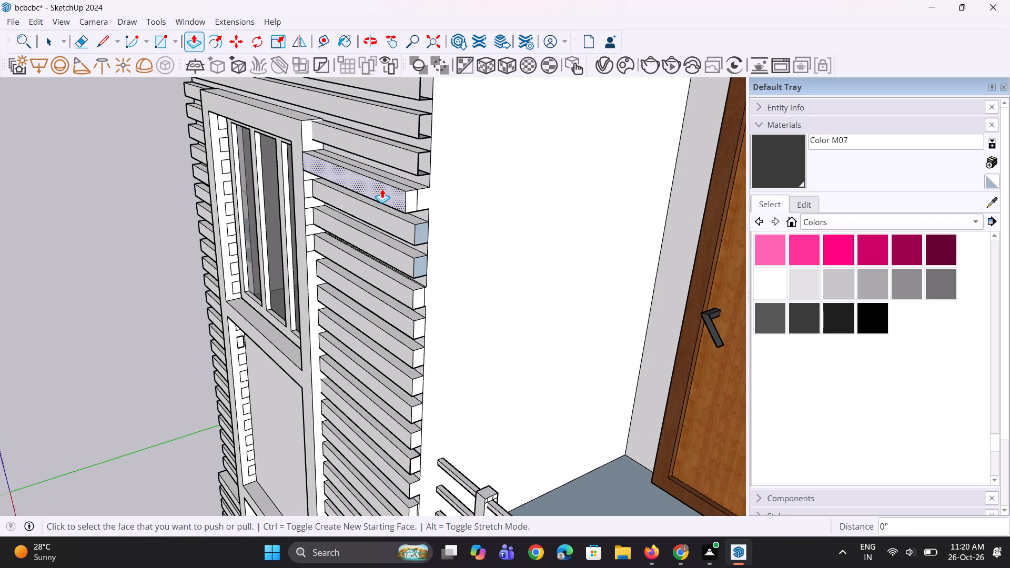
{"action": "double_click", "coordinate": [382, 189]}
Erase the leftover edges on the end and top of the uppermost pushed-back louvre beside the window.
{"action": "middle_click_drag", "start_coordinate": [389, 230], "coordinate": [449, 238]}
{"action": "scroll", "coordinate": [430, 287], "scroll_direction": "down", "scroll_amount": 5}
{"action": "middle_click_drag", "start_coordinate": [488, 242], "coordinate": [419, 241]}
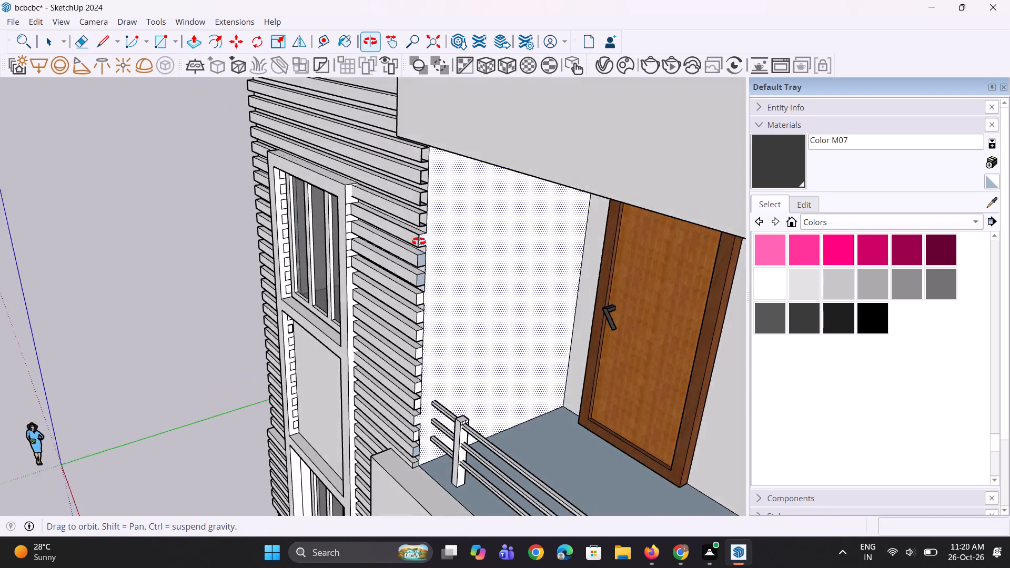
{"action": "middle_click_drag", "start_coordinate": [419, 241], "coordinate": [418, 244]}
{"action": "scroll", "coordinate": [413, 181], "scroll_direction": "up", "scroll_amount": 6}
{"action": "middle_click_drag", "start_coordinate": [420, 213], "coordinate": [412, 205]}
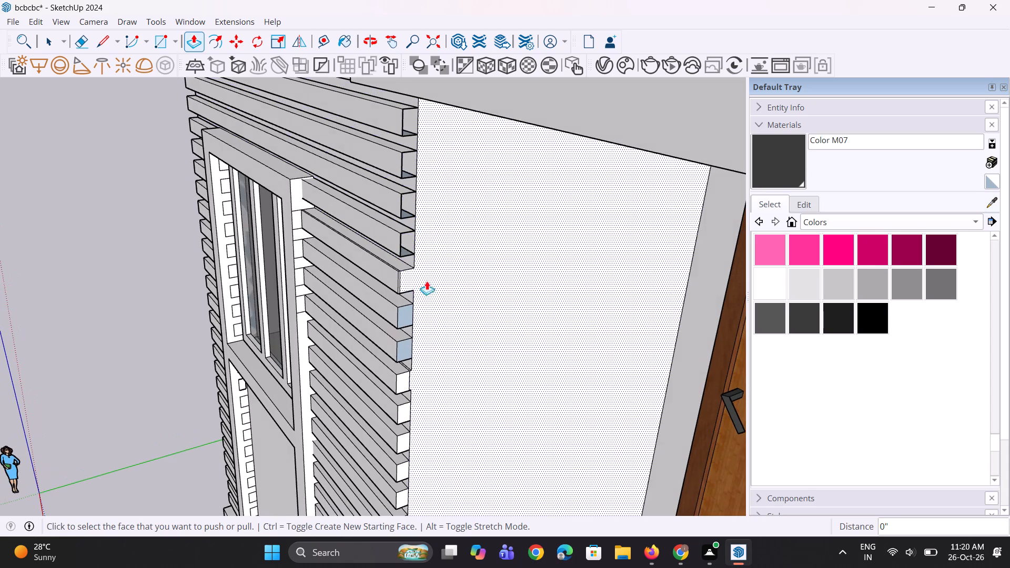
{"action": "scroll", "coordinate": [406, 309], "scroll_direction": "up", "scroll_amount": 4}
{"action": "middle_click_drag", "start_coordinate": [413, 273], "coordinate": [481, 268]}
{"action": "scroll", "coordinate": [462, 272], "scroll_direction": "up", "scroll_amount": 2}
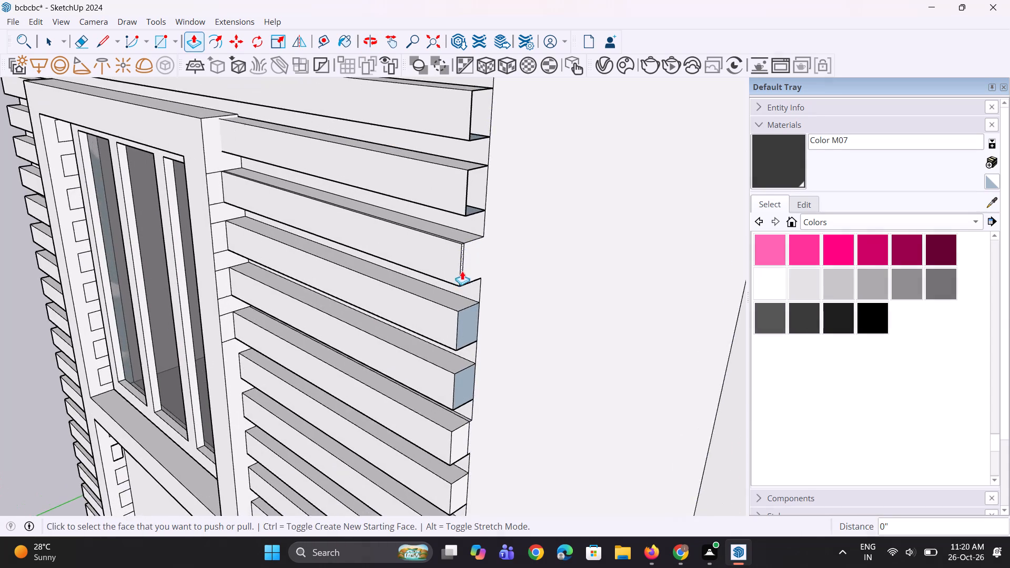
{"action": "scroll", "coordinate": [462, 271], "scroll_direction": "up", "scroll_amount": 8}
{"action": "key", "text": "e"}
{"action": "left_click_drag", "start_coordinate": [459, 264], "coordinate": [464, 264]}
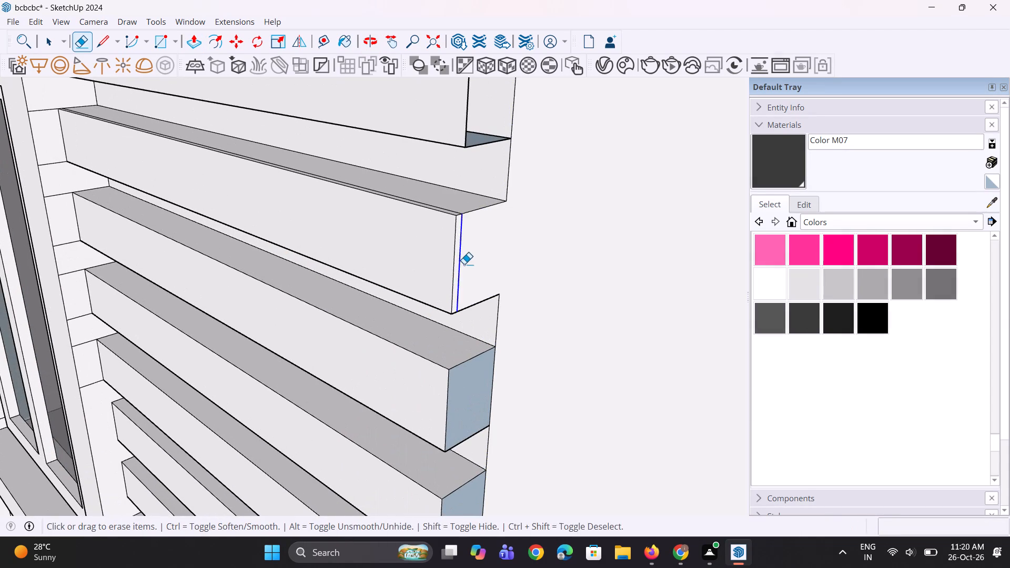
{"action": "left_click_drag", "start_coordinate": [464, 264], "coordinate": [464, 264]}
{"action": "middle_click_drag", "start_coordinate": [448, 216], "coordinate": [459, 253]}
{"action": "scroll", "coordinate": [460, 233], "scroll_direction": "up", "scroll_amount": 3}
{"action": "left_click", "coordinate": [457, 216]}
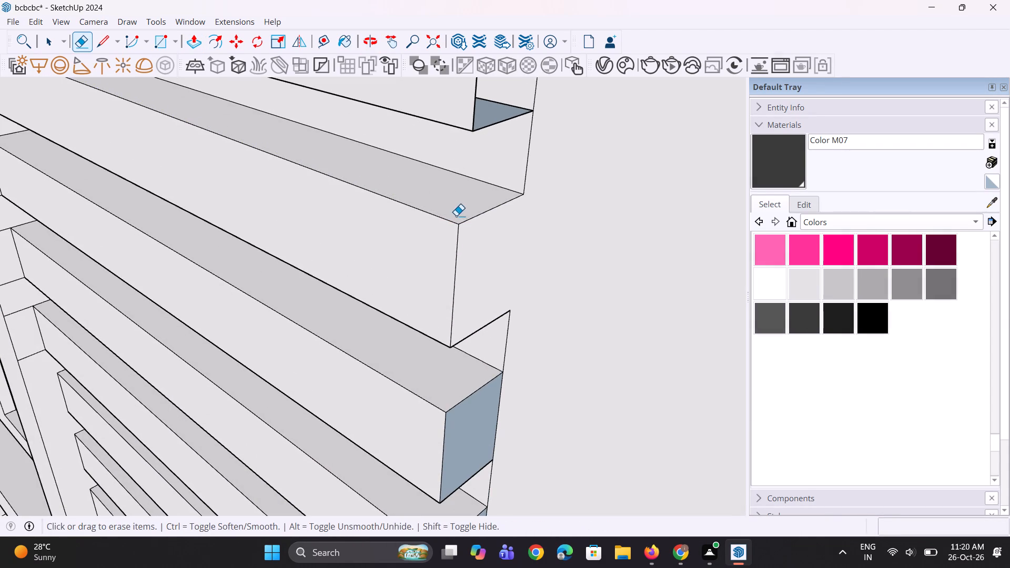
Examine the finished louvre panel and the whole front facade.
{"action": "scroll", "coordinate": [477, 290], "scroll_direction": "down", "scroll_amount": 5}
{"action": "middle_click_drag", "start_coordinate": [407, 316], "coordinate": [485, 270]}
{"action": "scroll", "coordinate": [472, 320], "scroll_direction": "down", "scroll_amount": 11}
{"action": "middle_click_drag", "start_coordinate": [387, 351], "coordinate": [507, 280]}
{"action": "scroll", "coordinate": [526, 285], "scroll_direction": "down", "scroll_amount": 12}
{"action": "middle_click_drag", "start_coordinate": [530, 318], "coordinate": [459, 232]}
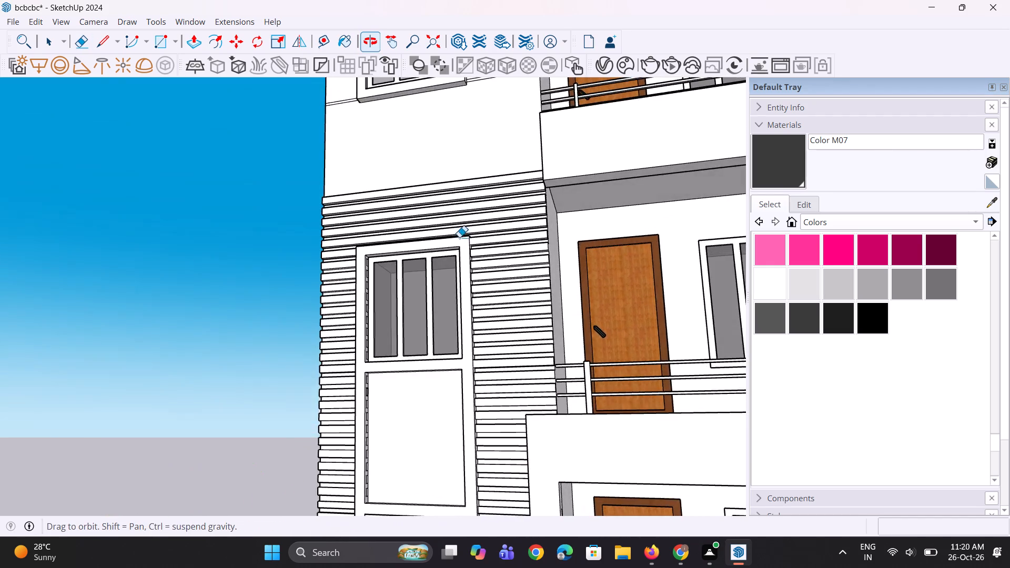
{"action": "scroll", "coordinate": [466, 248], "scroll_direction": "down", "scroll_amount": 10}
{"action": "middle_click_drag", "start_coordinate": [381, 285], "coordinate": [470, 381]}
{"action": "scroll", "coordinate": [478, 350], "scroll_direction": "up", "scroll_amount": 3}
{"action": "scroll", "coordinate": [410, 387], "scroll_direction": "down", "scroll_amount": 13}
{"action": "scroll", "coordinate": [529, 267], "scroll_direction": "up", "scroll_amount": 3}
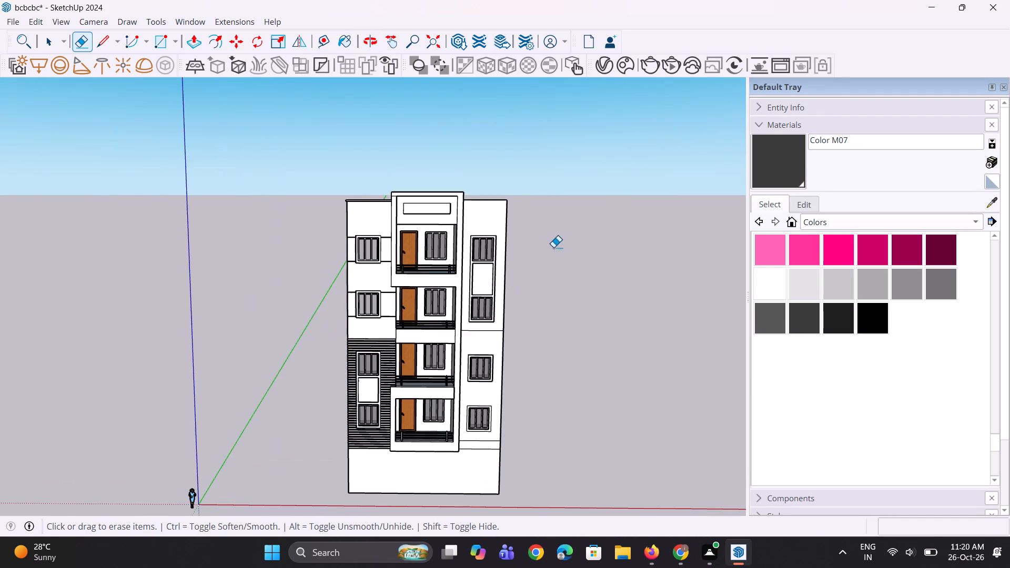
{"action": "scroll", "coordinate": [424, 284], "scroll_direction": "up", "scroll_amount": 4}
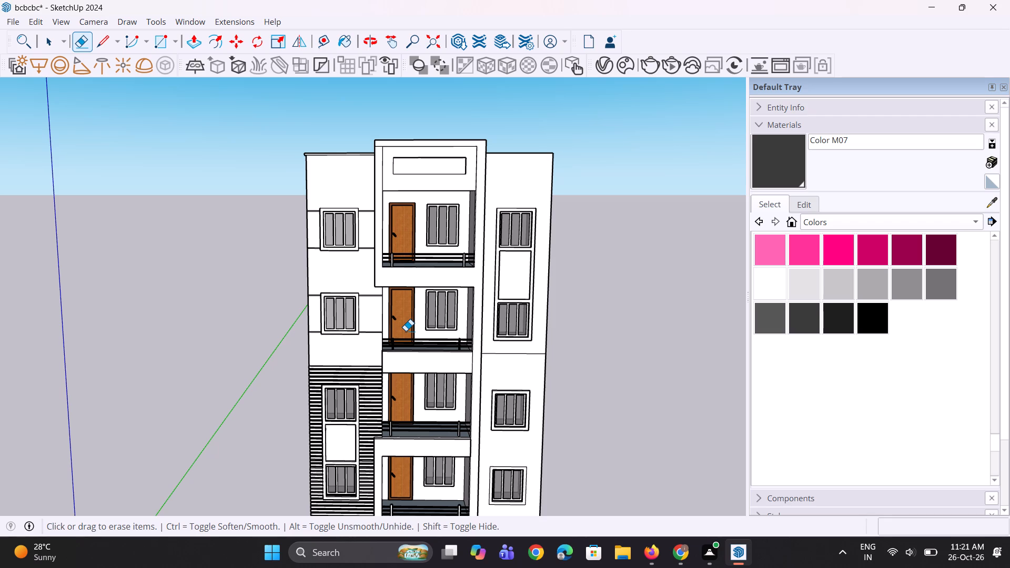
Copy the topmost full-width louvre about 32' 9 1/2" across to the opposite bay, at the wall line below its tall window unit.
{"action": "scroll", "coordinate": [351, 383], "scroll_direction": "up", "scroll_amount": 16}
{"action": "middle_click_drag", "start_coordinate": [144, 351], "coordinate": [267, 342]}
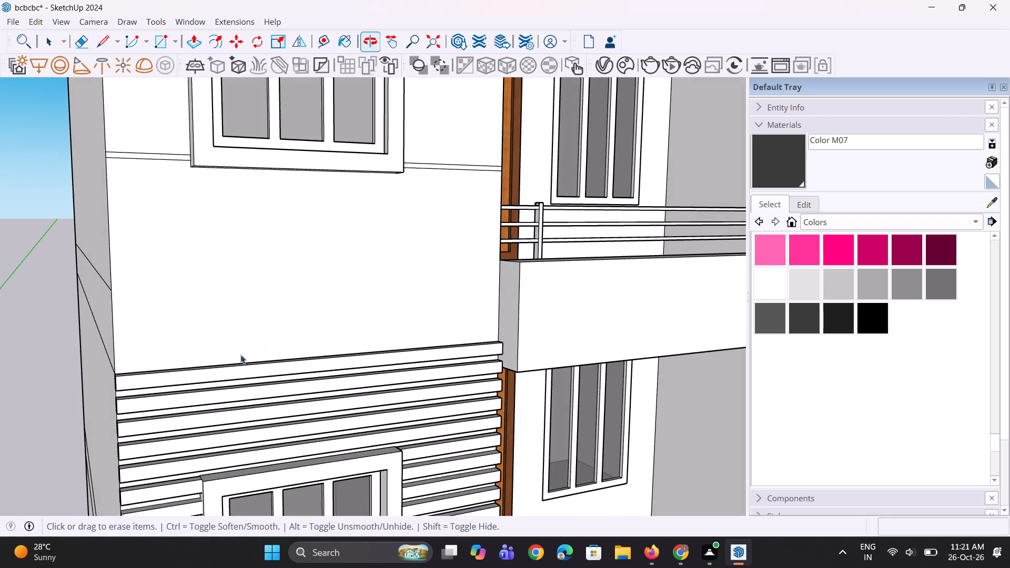
{"action": "key", "text": "space"}
{"action": "left_click", "coordinate": [189, 383]}
{"action": "key", "text": "m"}
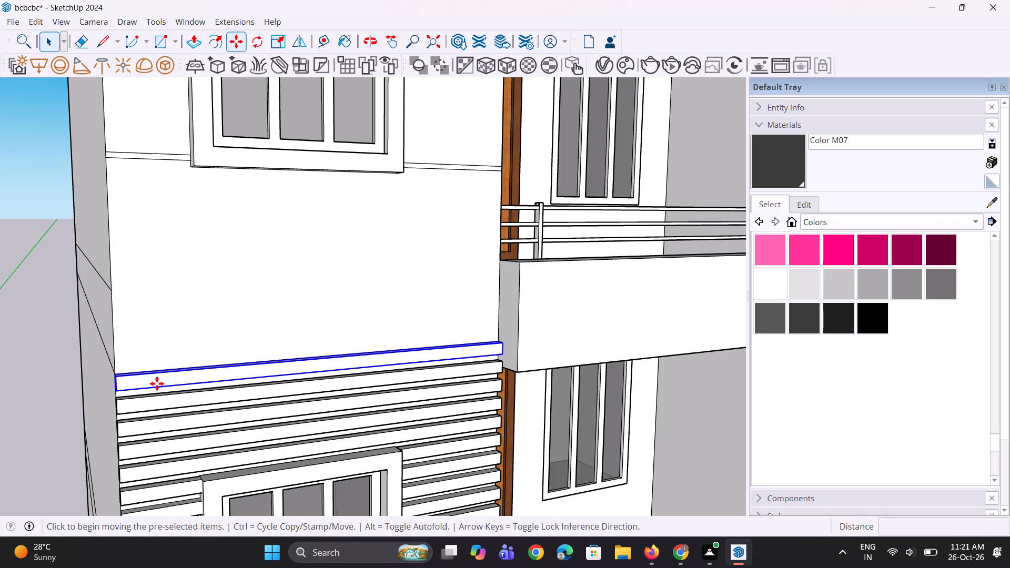
{"action": "left_click", "coordinate": [116, 373]}
{"action": "scroll", "coordinate": [84, 417], "scroll_direction": "down", "scroll_amount": 2}
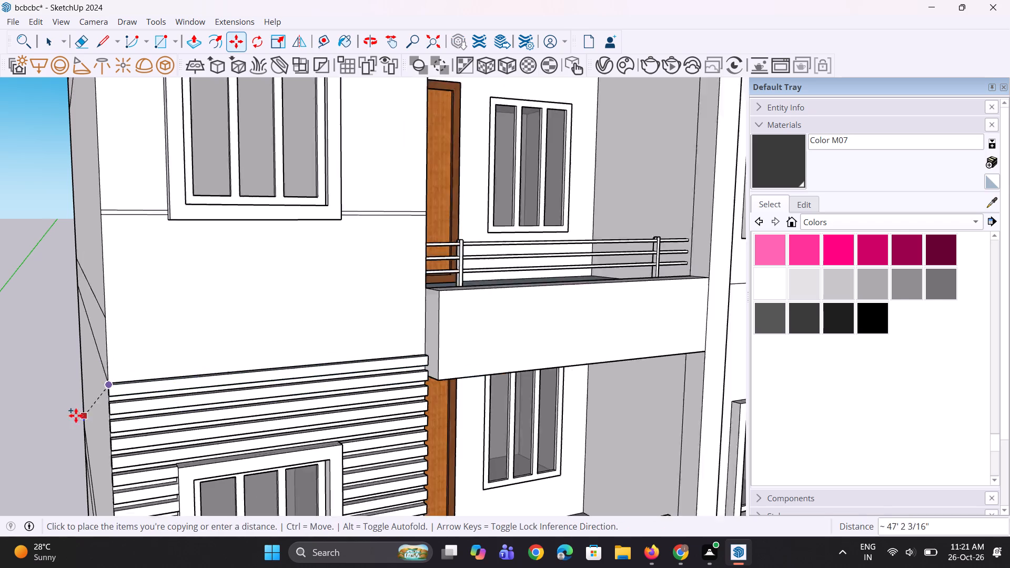
{"action": "scroll", "coordinate": [76, 415], "scroll_direction": "down", "scroll_amount": 11}
{"action": "scroll", "coordinate": [311, 360], "scroll_direction": "up", "scroll_amount": 9}
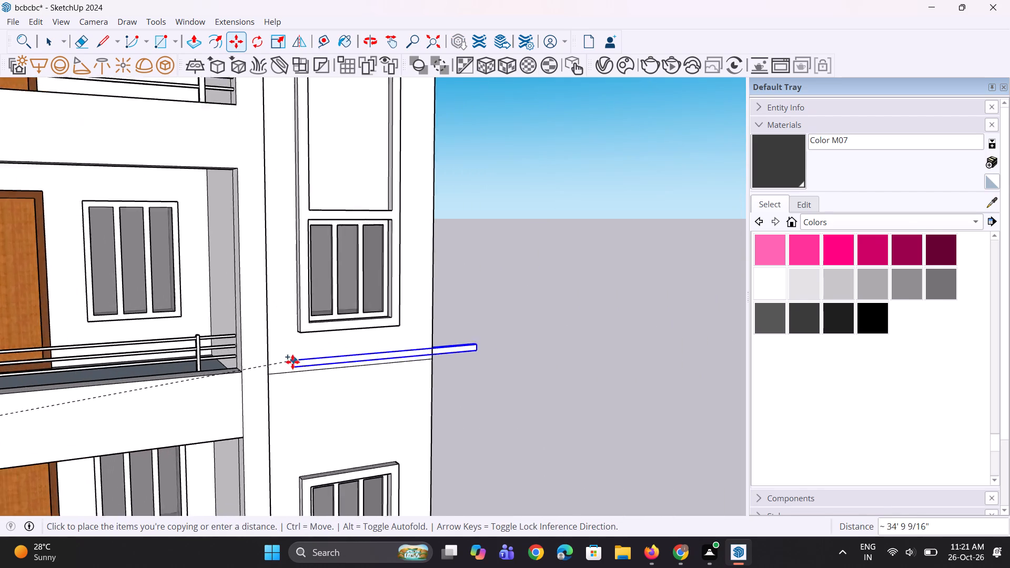
{"action": "scroll", "coordinate": [292, 362], "scroll_direction": "up", "scroll_amount": 4}
{"action": "middle_click_drag", "start_coordinate": [282, 364], "coordinate": [115, 389]}
{"action": "scroll", "coordinate": [275, 359], "scroll_direction": "up", "scroll_amount": 6}
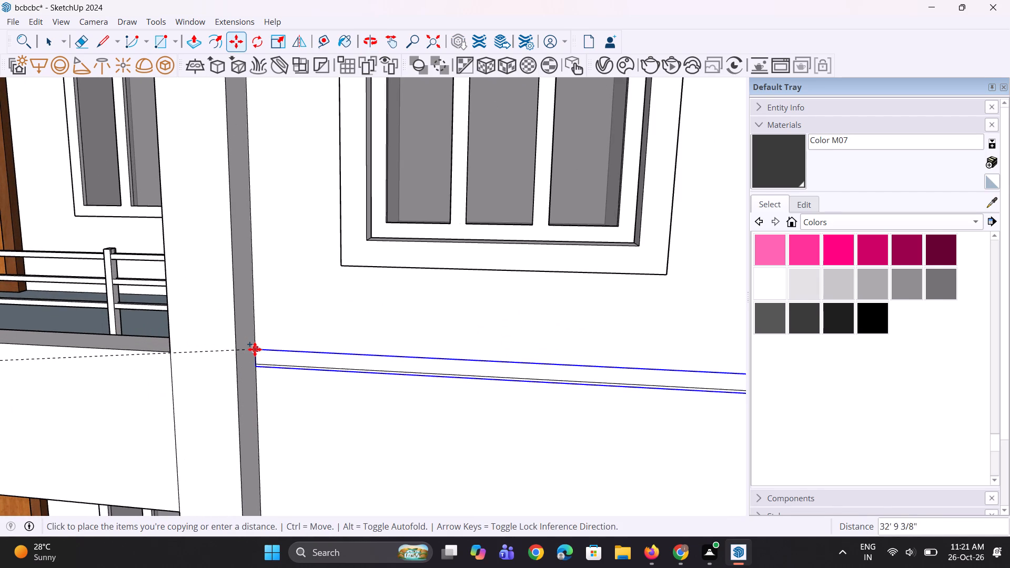
{"action": "left_click", "coordinate": [256, 344]}
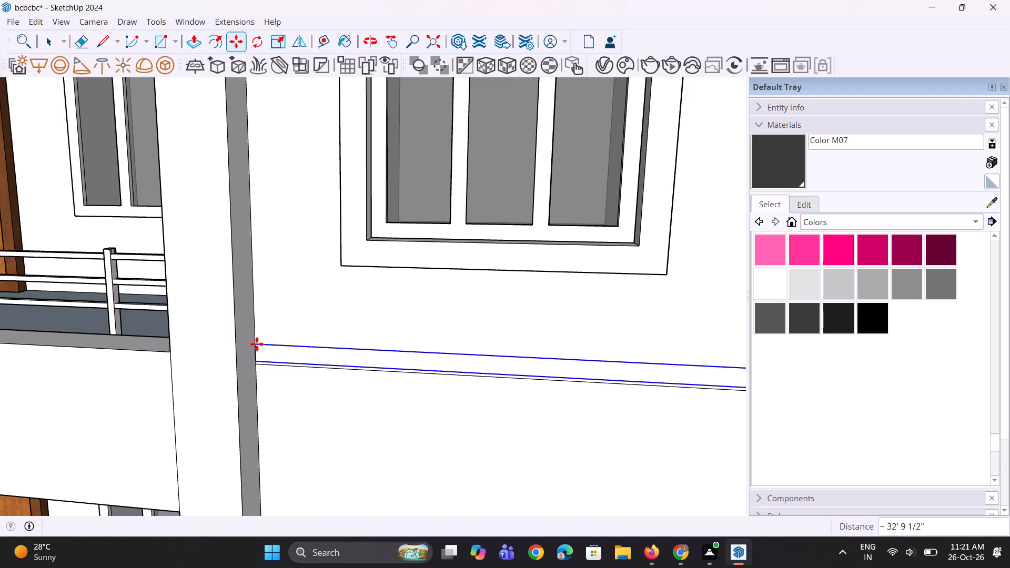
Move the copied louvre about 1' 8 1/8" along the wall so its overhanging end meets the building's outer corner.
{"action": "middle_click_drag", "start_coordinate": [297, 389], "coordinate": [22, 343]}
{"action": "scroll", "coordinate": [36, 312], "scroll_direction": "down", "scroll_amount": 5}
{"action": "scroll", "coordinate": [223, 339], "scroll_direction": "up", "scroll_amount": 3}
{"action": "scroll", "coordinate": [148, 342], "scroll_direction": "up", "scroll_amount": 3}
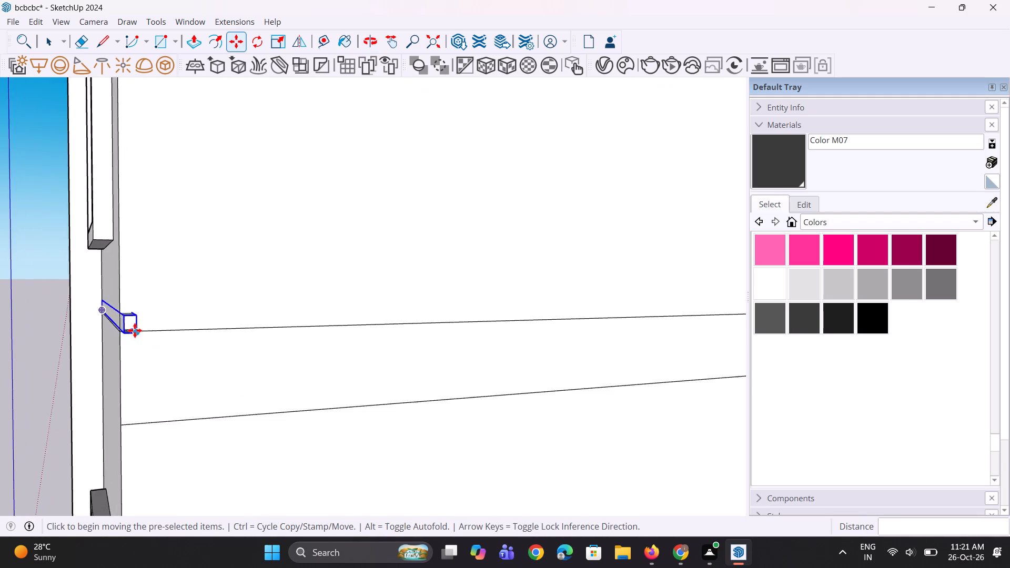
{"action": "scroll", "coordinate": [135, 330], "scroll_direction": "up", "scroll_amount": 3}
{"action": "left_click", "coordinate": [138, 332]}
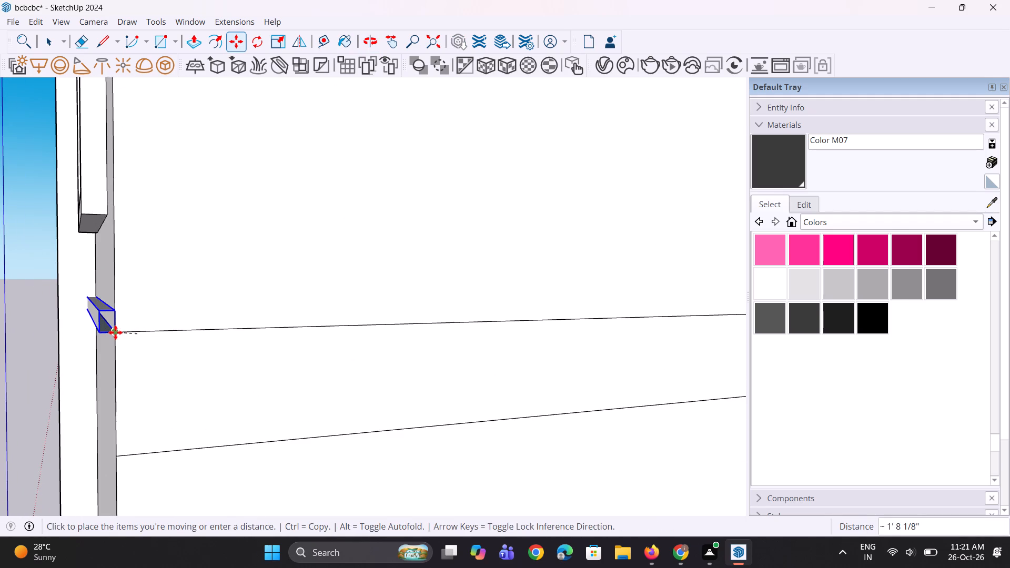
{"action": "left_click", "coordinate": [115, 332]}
Undo the louvre's shift to the corner and its copy onto this bay.
{"action": "middle_click_drag", "start_coordinate": [135, 355], "coordinate": [353, 341]}
{"action": "scroll", "coordinate": [391, 339], "scroll_direction": "down", "scroll_amount": 5}
{"action": "middle_click_drag", "start_coordinate": [391, 340], "coordinate": [332, 363]}
{"action": "scroll", "coordinate": [394, 332], "scroll_direction": "up", "scroll_amount": 16}
{"action": "middle_click_drag", "start_coordinate": [402, 343], "coordinate": [463, 356]}
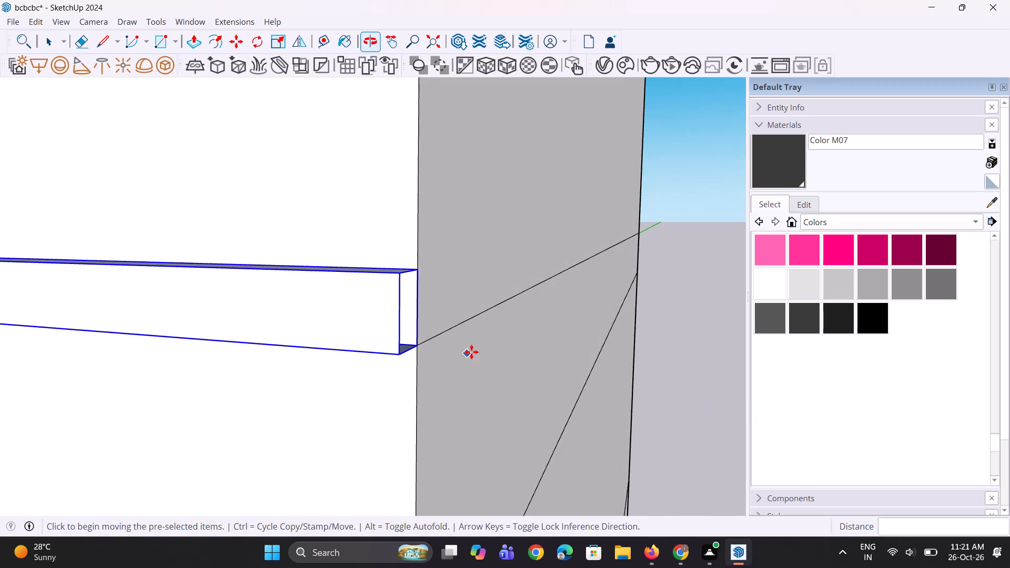
{"action": "scroll", "coordinate": [472, 352], "scroll_direction": "down", "scroll_amount": 12}
{"action": "middle_click_drag", "start_coordinate": [319, 379], "coordinate": [317, 427]}
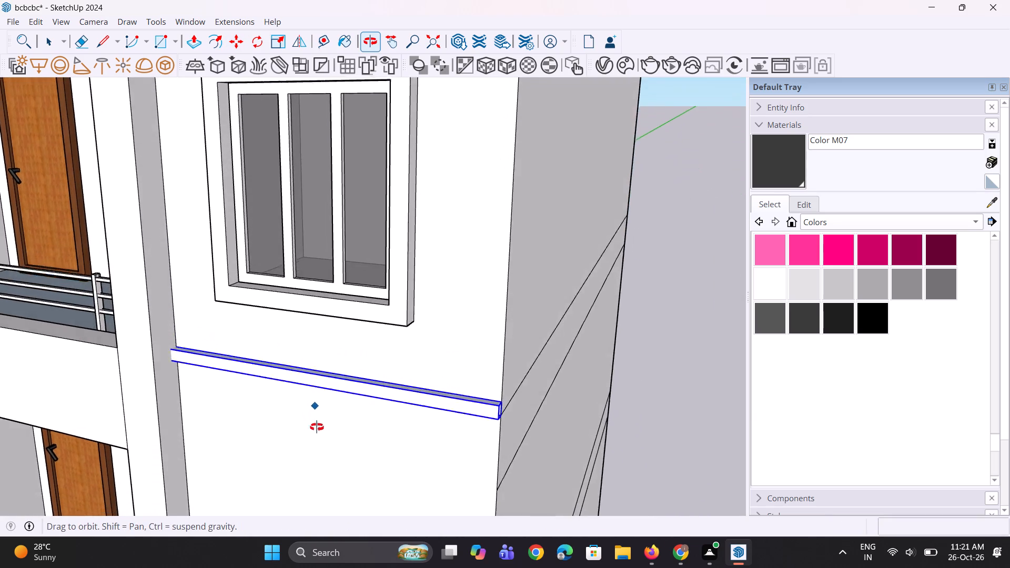
{"action": "middle_click_drag", "start_coordinate": [317, 427], "coordinate": [306, 329]}
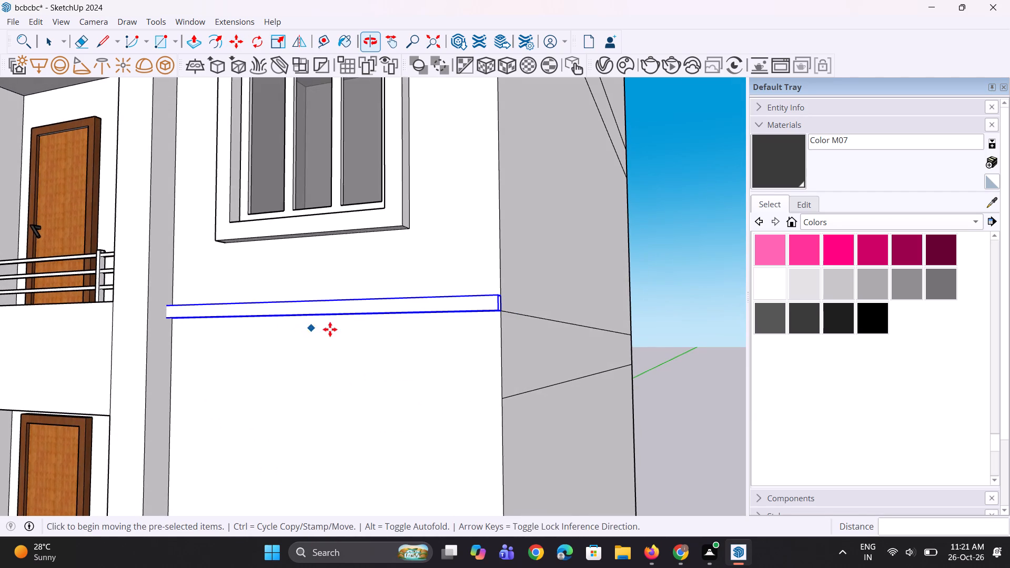
{"action": "key", "text": "m"}
{"action": "scroll", "coordinate": [521, 327], "scroll_direction": "up", "scroll_amount": 2}
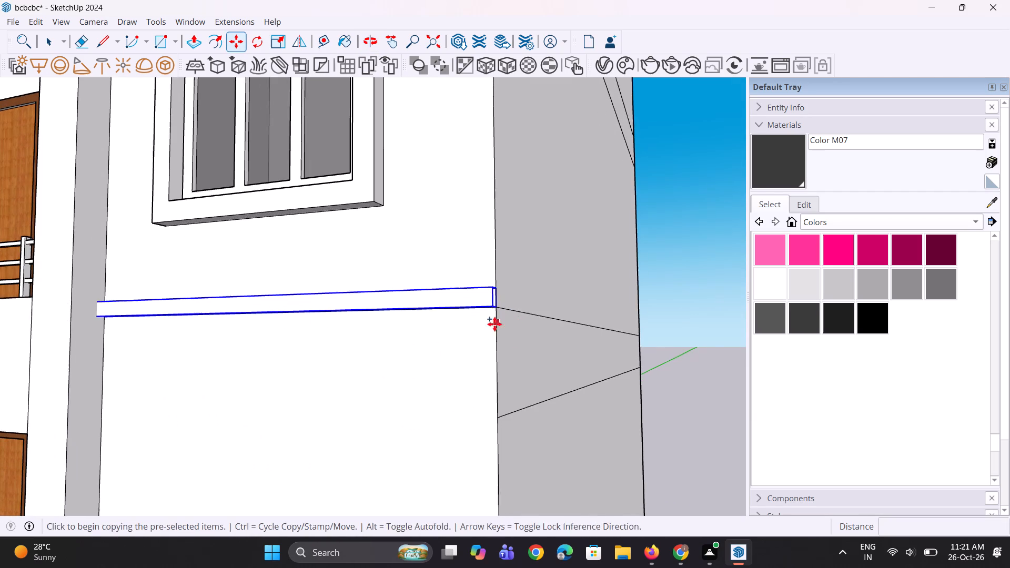
{"action": "middle_click_drag", "start_coordinate": [494, 328], "coordinate": [487, 374]}
{"action": "key", "text": "space"}
{"action": "key", "text": "space"}
{"action": "key", "text": "ctrl+z"}
{"action": "key", "text": "ctrl+z"}
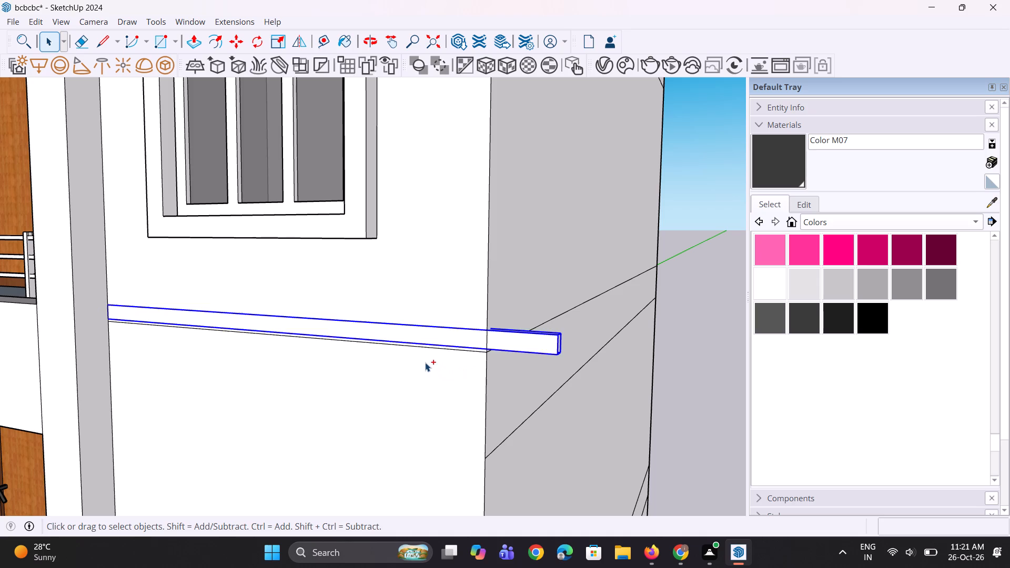
Copy the horizontal wall line below the tall window unit 5 1/2" upward to outline a louvre strip.
{"action": "left_click", "coordinate": [428, 349]}
{"action": "key", "text": "m"}
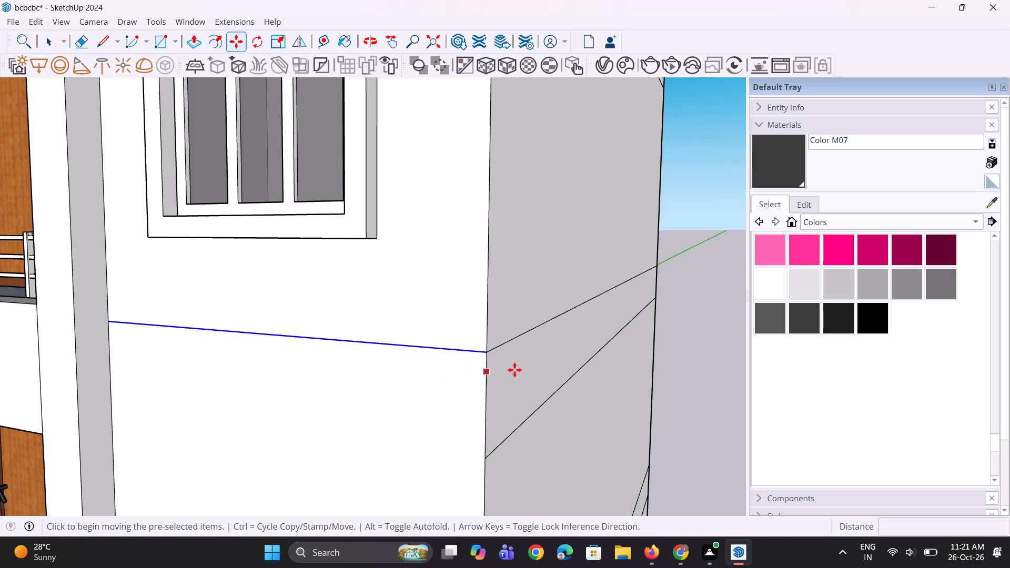
{"action": "scroll", "coordinate": [521, 361], "scroll_direction": "up", "scroll_amount": 3}
{"action": "left_click", "coordinate": [472, 350]}
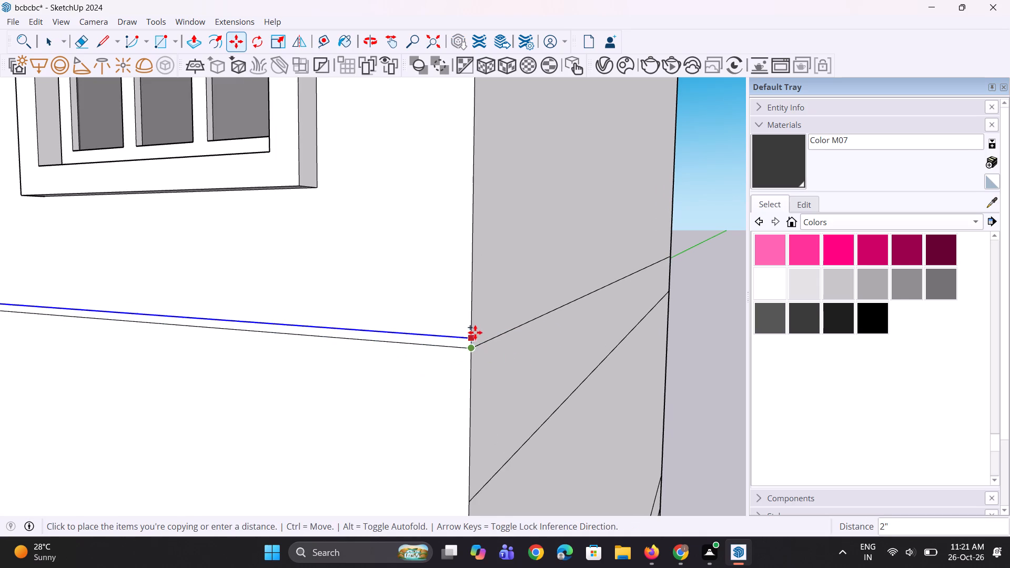
{"action": "left_click", "coordinate": [471, 320]}
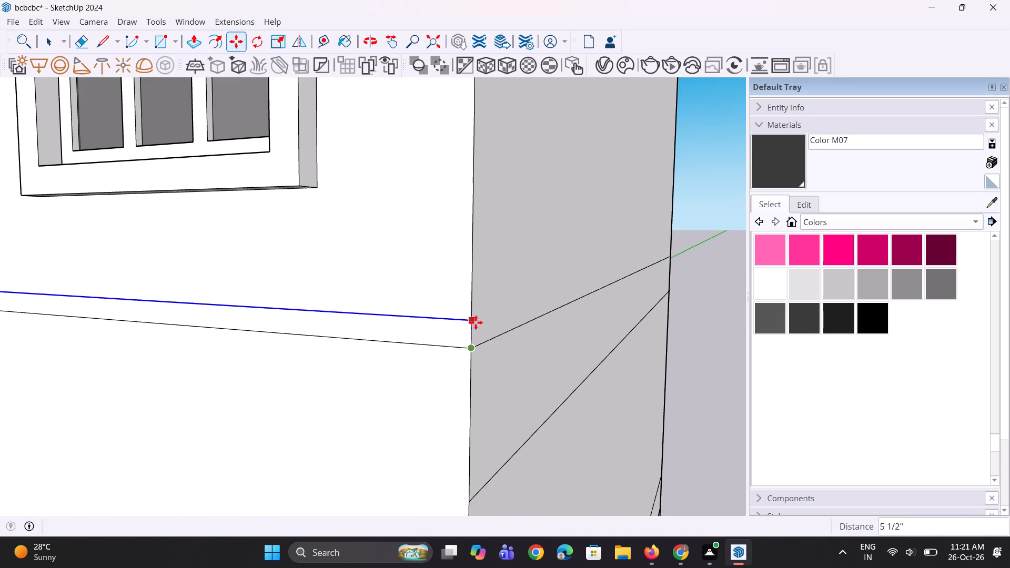
Copy the strip between the two wall lines up 8 5/16" and array it 60 times up the bay.
{"action": "scroll", "coordinate": [643, 450], "scroll_direction": "down", "scroll_amount": 12}
{"action": "middle_click_drag", "start_coordinate": [578, 397], "coordinate": [562, 371]}
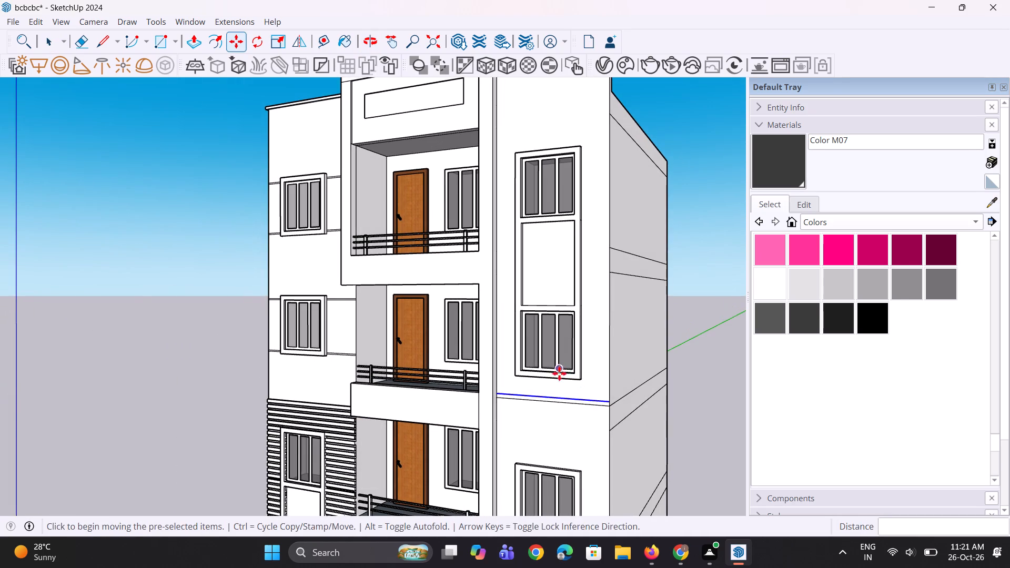
{"action": "key", "text": "space"}
{"action": "key", "text": "space"}
{"action": "scroll", "coordinate": [709, 404], "scroll_direction": "up", "scroll_amount": 2}
{"action": "middle_click_drag", "start_coordinate": [570, 409], "coordinate": [532, 410]}
{"action": "scroll", "coordinate": [526, 409], "scroll_direction": "up", "scroll_amount": 4}
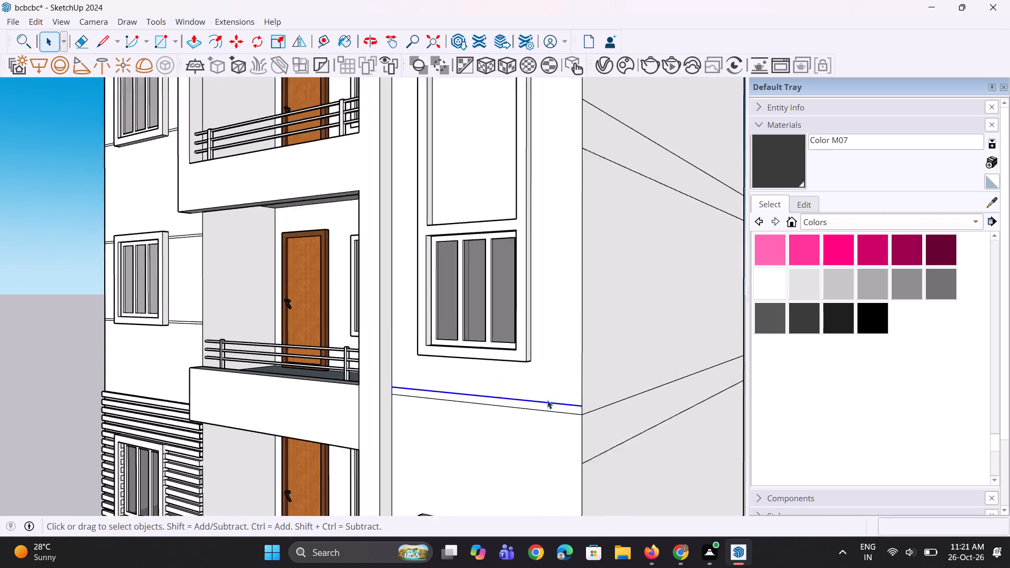
{"action": "scroll", "coordinate": [547, 400], "scroll_direction": "up", "scroll_amount": 2}
{"action": "middle_click_drag", "start_coordinate": [547, 400], "coordinate": [513, 423]}
{"action": "scroll", "coordinate": [497, 442], "scroll_direction": "up", "scroll_amount": 2}
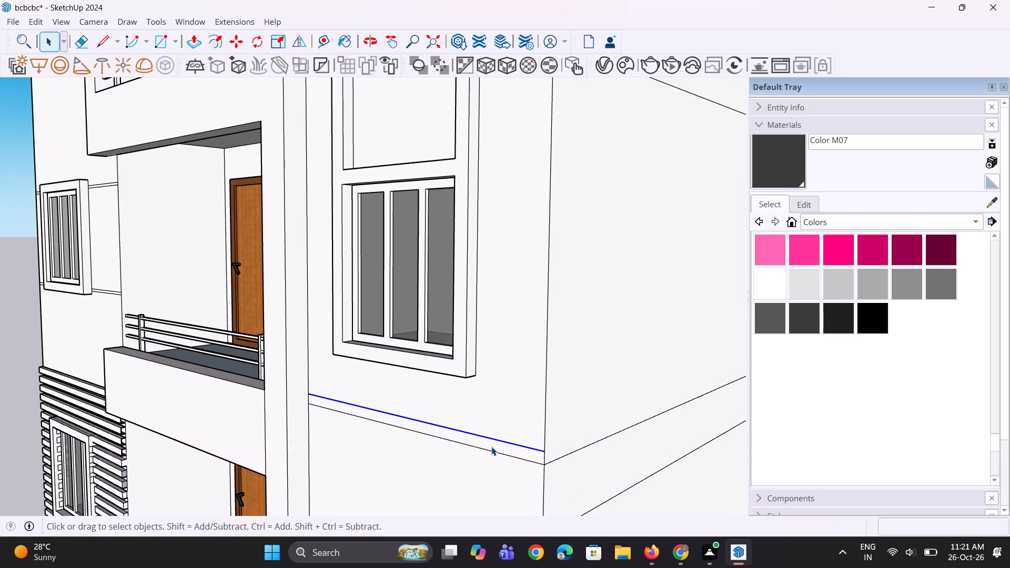
{"action": "left_click", "coordinate": [506, 445]}
{"action": "scroll", "coordinate": [513, 445], "scroll_direction": "up", "scroll_amount": 3}
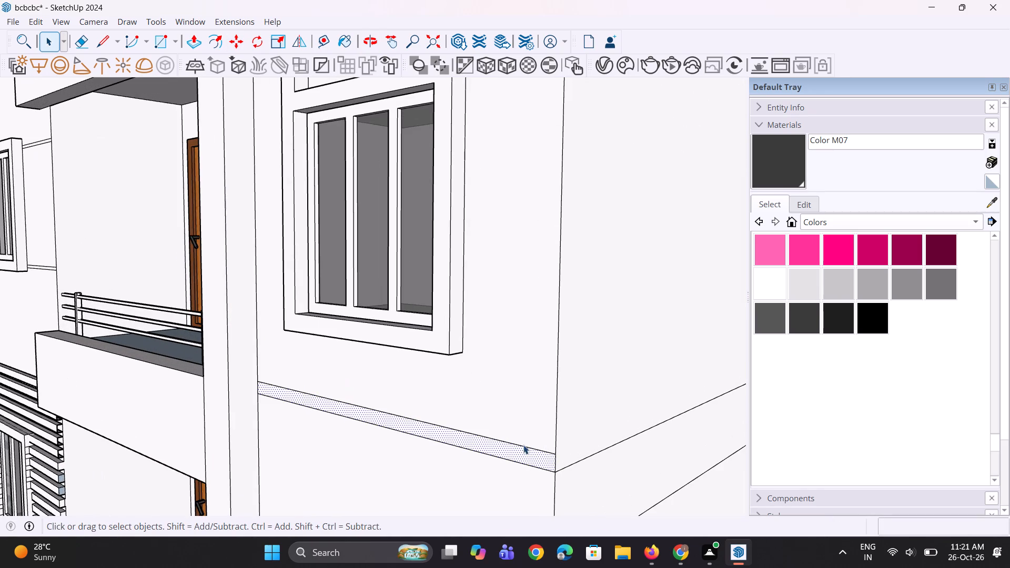
{"action": "key", "text": "m"}
{"action": "scroll", "coordinate": [562, 444], "scroll_direction": "up", "scroll_amount": 2}
{"action": "left_click", "coordinate": [553, 457]}
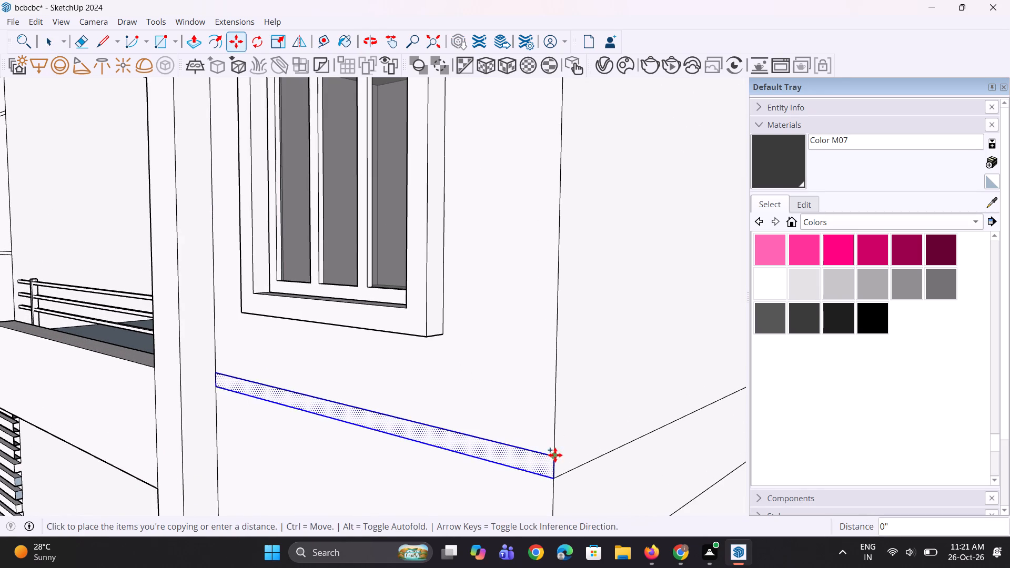
{"action": "left_click", "coordinate": [558, 423]}
{"action": "key", "text": "asterisk"}
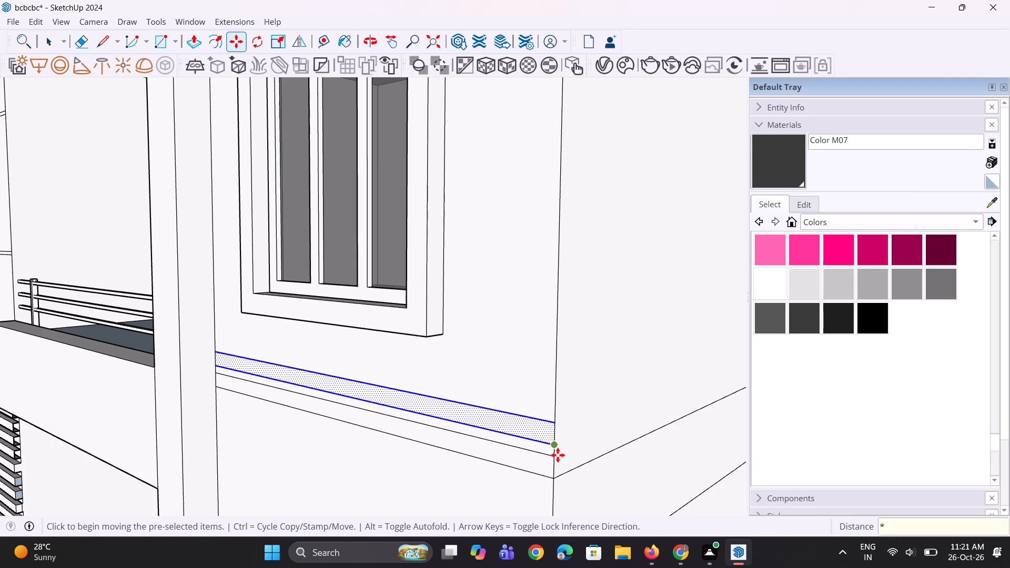
{"action": "type", "text": "80"}
{"action": "key", "text": "BackSpace"}
{"action": "key", "text": "6"}
{"action": "key", "text": "BackSpace"}
{"action": "key", "text": "BackSpace"}
{"action": "key", "text": "BackSpace"}
{"action": "type", "text": "*60"}
{"action": "key", "text": "Return"}
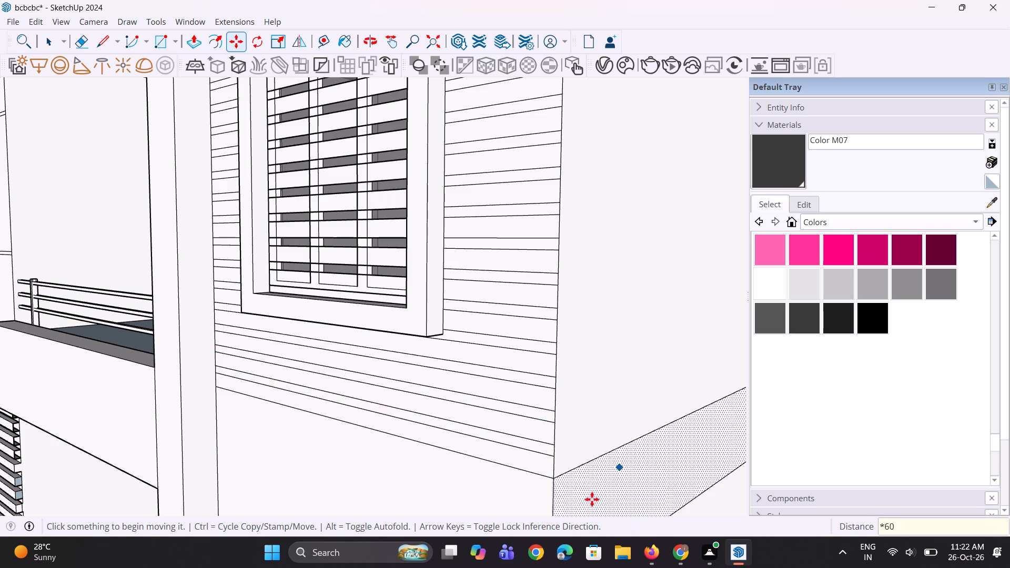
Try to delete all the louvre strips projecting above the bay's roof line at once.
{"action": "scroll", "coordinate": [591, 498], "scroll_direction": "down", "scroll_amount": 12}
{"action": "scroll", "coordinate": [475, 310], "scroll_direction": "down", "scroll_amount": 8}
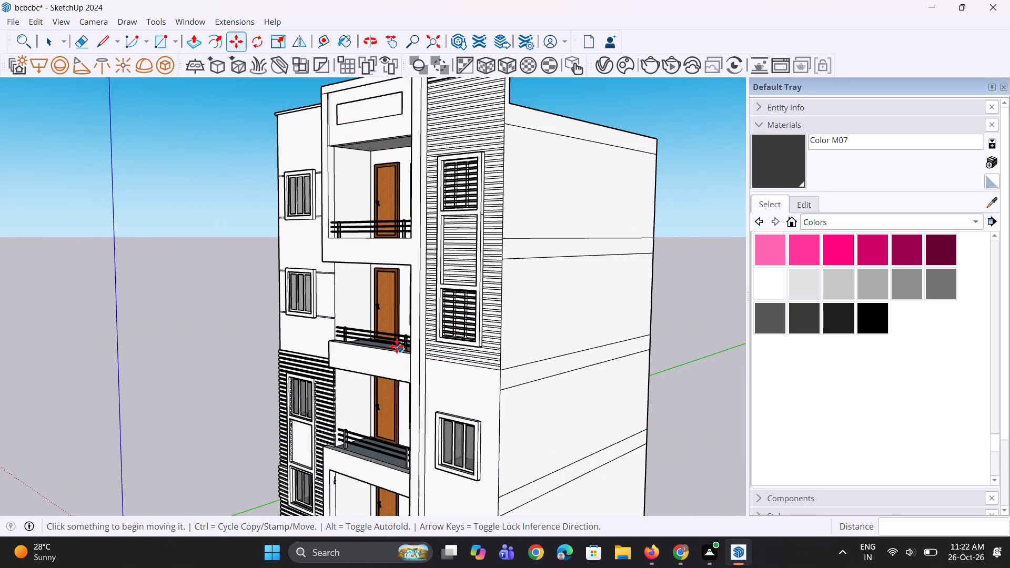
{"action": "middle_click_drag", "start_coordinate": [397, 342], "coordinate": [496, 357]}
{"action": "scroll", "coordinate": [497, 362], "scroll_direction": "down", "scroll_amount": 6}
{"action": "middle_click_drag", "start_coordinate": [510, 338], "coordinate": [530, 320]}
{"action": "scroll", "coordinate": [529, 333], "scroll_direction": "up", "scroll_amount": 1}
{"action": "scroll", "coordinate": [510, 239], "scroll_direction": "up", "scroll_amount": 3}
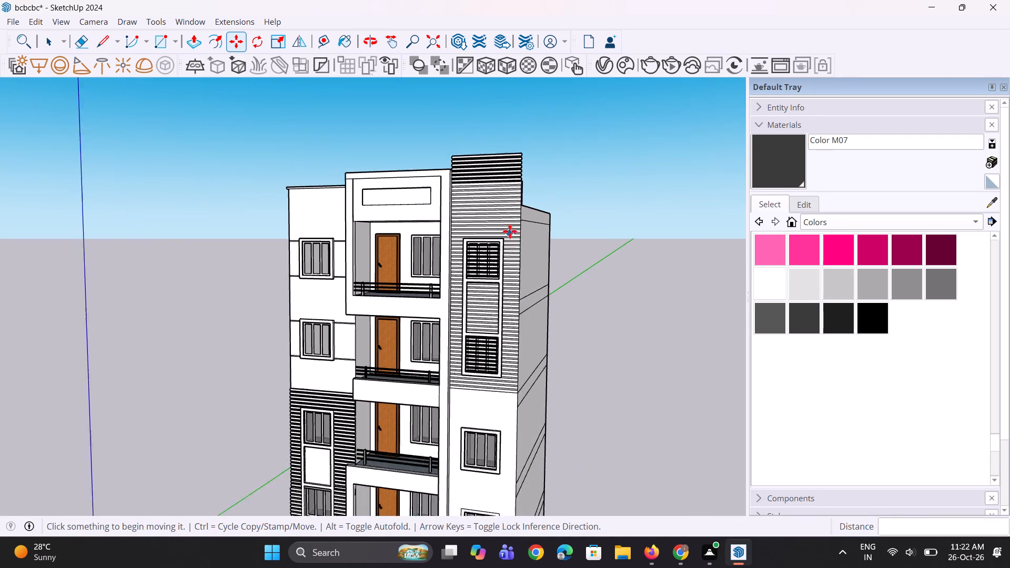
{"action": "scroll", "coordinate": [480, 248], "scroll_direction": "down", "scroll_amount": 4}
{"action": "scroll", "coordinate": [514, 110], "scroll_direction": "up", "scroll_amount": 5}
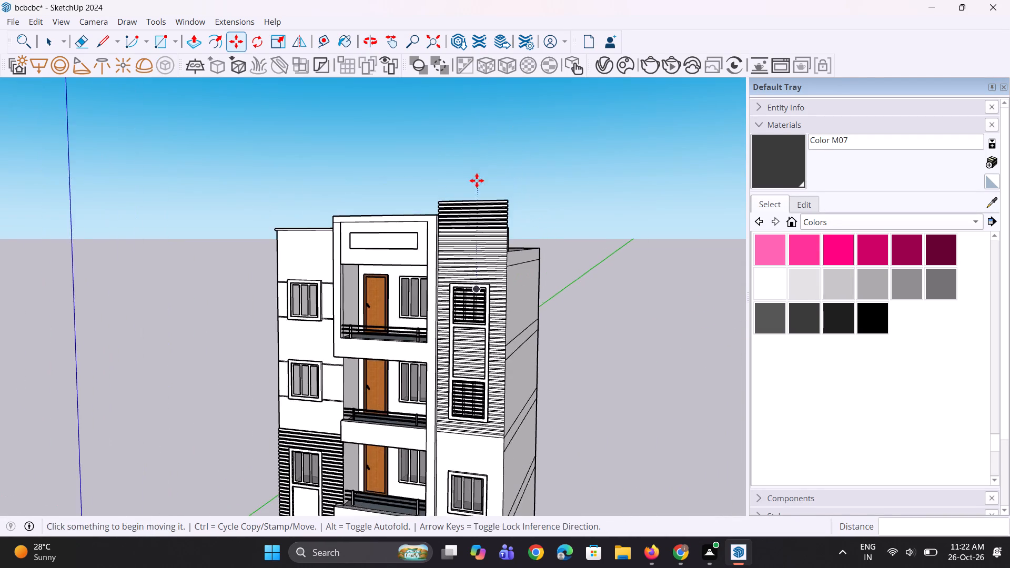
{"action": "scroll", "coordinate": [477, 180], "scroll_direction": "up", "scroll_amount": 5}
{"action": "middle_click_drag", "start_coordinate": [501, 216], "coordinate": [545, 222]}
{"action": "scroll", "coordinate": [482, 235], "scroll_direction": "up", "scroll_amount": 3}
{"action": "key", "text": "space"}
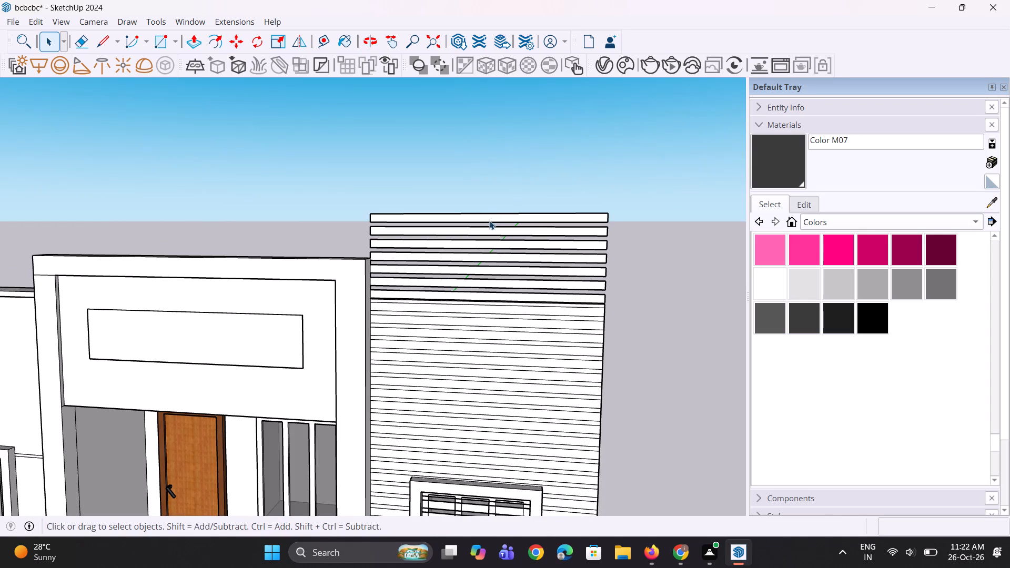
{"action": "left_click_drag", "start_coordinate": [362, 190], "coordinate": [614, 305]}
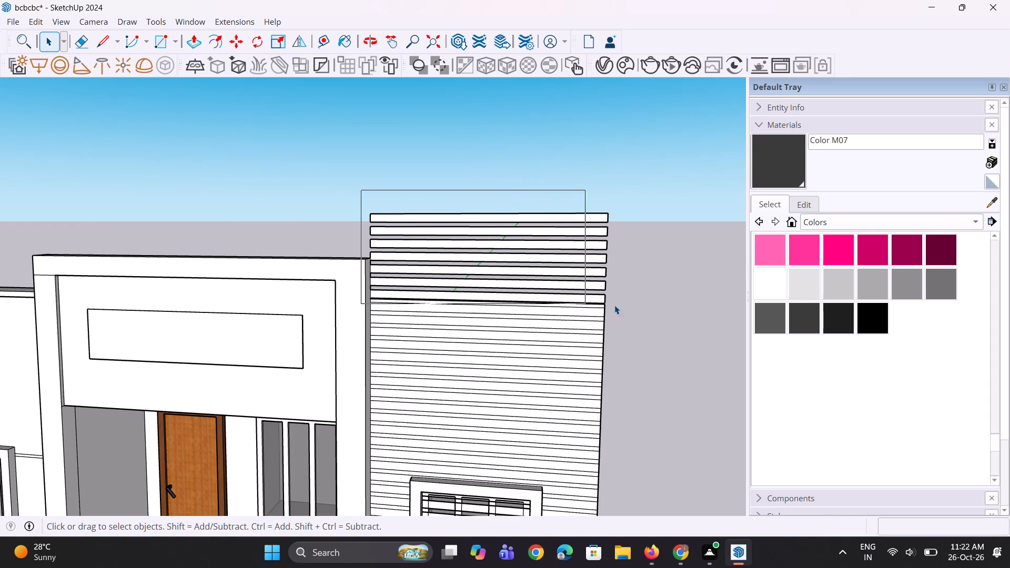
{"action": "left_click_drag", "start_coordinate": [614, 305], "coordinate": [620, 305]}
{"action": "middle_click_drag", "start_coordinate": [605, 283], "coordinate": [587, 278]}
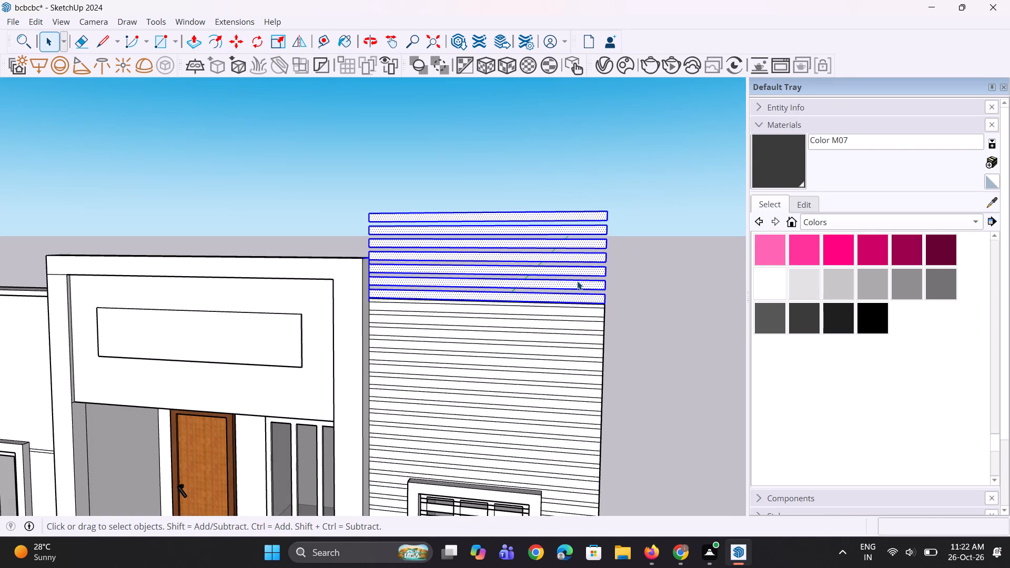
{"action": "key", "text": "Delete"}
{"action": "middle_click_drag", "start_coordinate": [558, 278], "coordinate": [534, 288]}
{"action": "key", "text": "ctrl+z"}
Delete the faces of the four topmost strips above the roof line and the outlines of the top three.
{"action": "scroll", "coordinate": [521, 265], "scroll_direction": "up", "scroll_amount": 2, "text": "ctrl"}
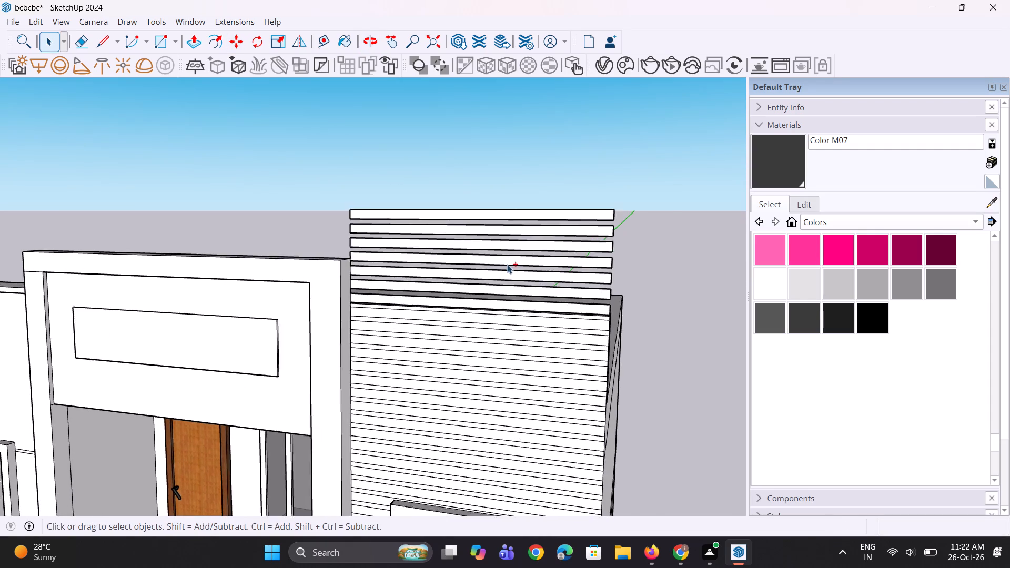
{"action": "scroll", "coordinate": [439, 237], "scroll_direction": "up", "scroll_amount": 2}
{"action": "left_click", "coordinate": [375, 203]}
{"action": "key", "text": "Delete"}
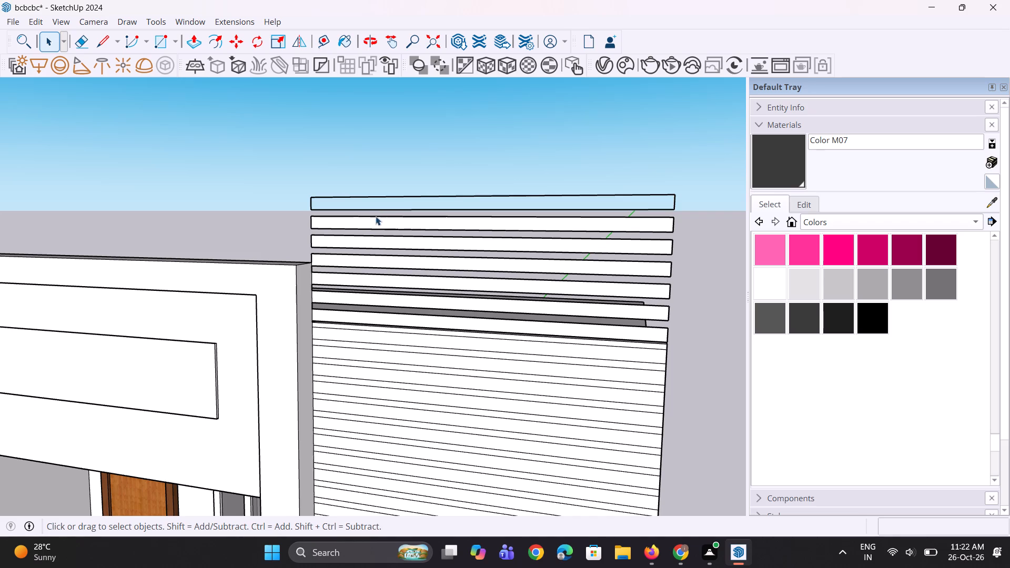
{"action": "left_click", "coordinate": [378, 225]}
{"action": "key", "text": "Delete"}
{"action": "scroll", "coordinate": [378, 246], "scroll_direction": "up", "scroll_amount": 1}
{"action": "left_click", "coordinate": [378, 246]}
{"action": "key", "text": "Delete"}
{"action": "left_click", "coordinate": [378, 258]}
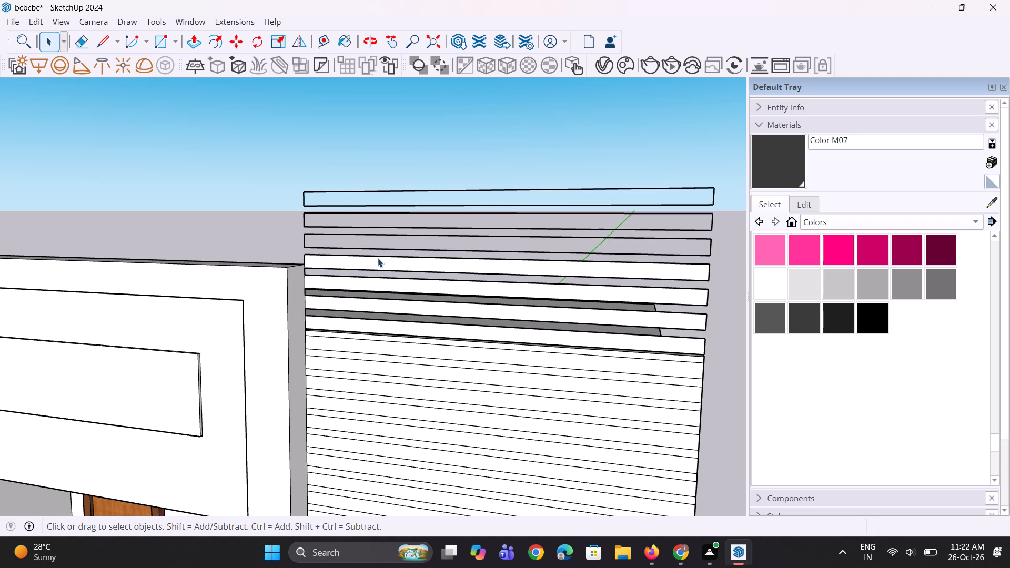
{"action": "key", "text": "Delete"}
{"action": "left_click_drag", "start_coordinate": [302, 179], "coordinate": [438, 250]}
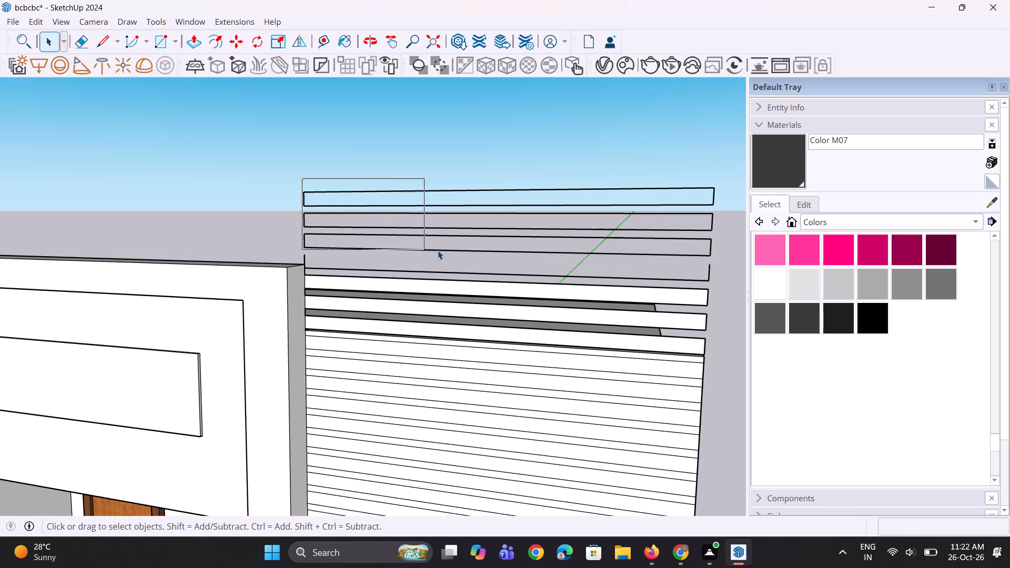
{"action": "left_click_drag", "start_coordinate": [438, 250], "coordinate": [743, 259]}
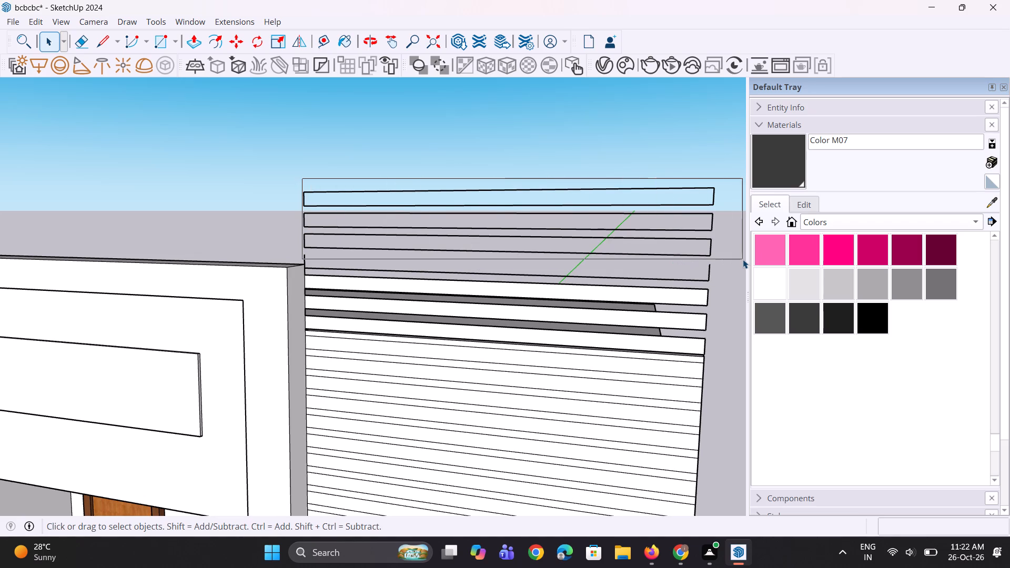
{"action": "left_click_drag", "start_coordinate": [743, 259], "coordinate": [742, 257]}
{"action": "key", "text": "Delete"}
Erase the leftover bottom and end edges of the fourth strip from the top, above the roof.
{"action": "scroll", "coordinate": [497, 213], "scroll_direction": "down", "scroll_amount": 4}
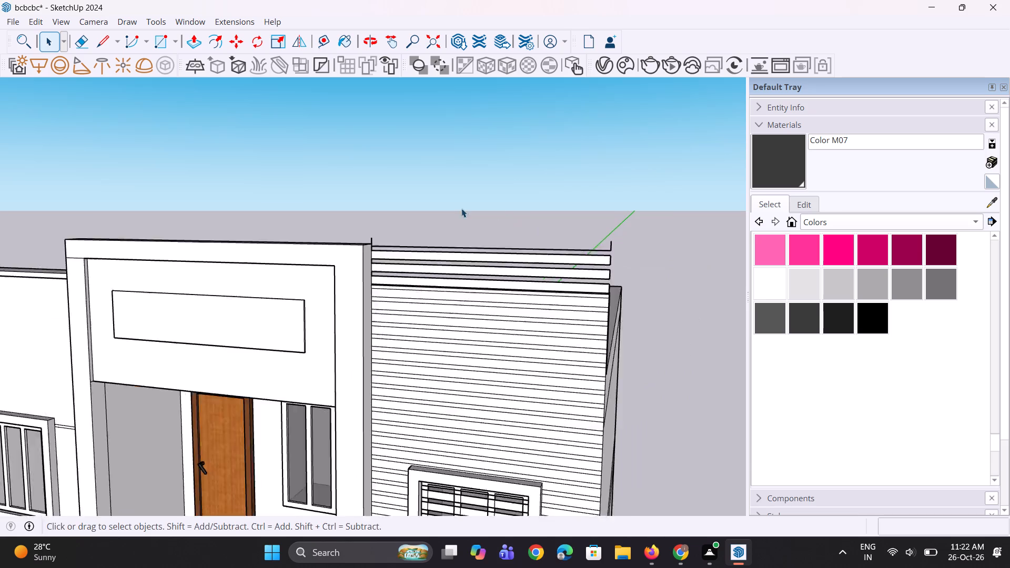
{"action": "scroll", "coordinate": [461, 208], "scroll_direction": "down", "scroll_amount": 1}
{"action": "middle_click_drag", "start_coordinate": [469, 290], "coordinate": [469, 326]}
{"action": "scroll", "coordinate": [581, 236], "scroll_direction": "up", "scroll_amount": 7}
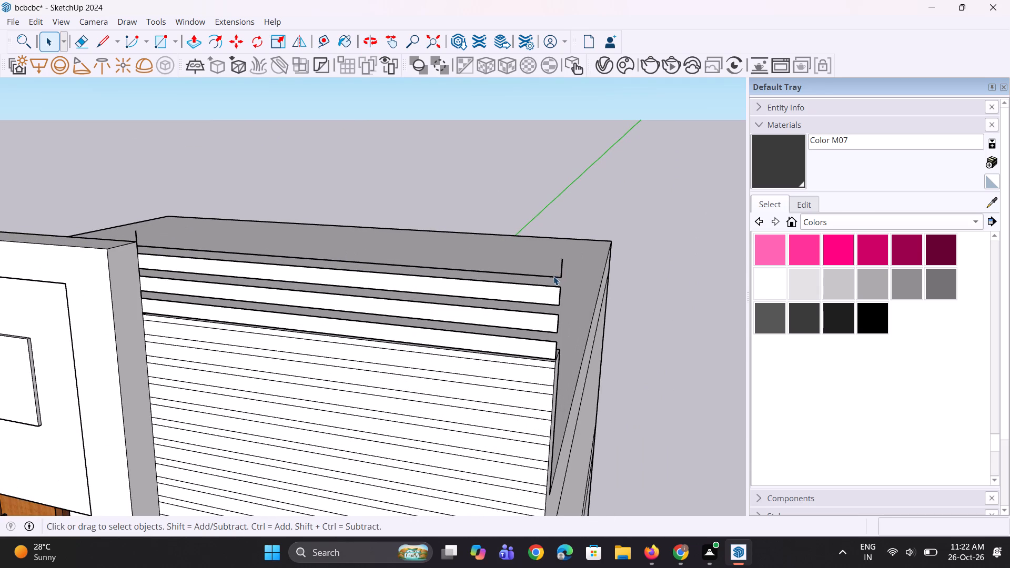
{"action": "left_click", "coordinate": [553, 276]}
{"action": "key", "text": "Delete"}
{"action": "left_click", "coordinate": [562, 268]}
{"action": "key", "text": "Delete"}
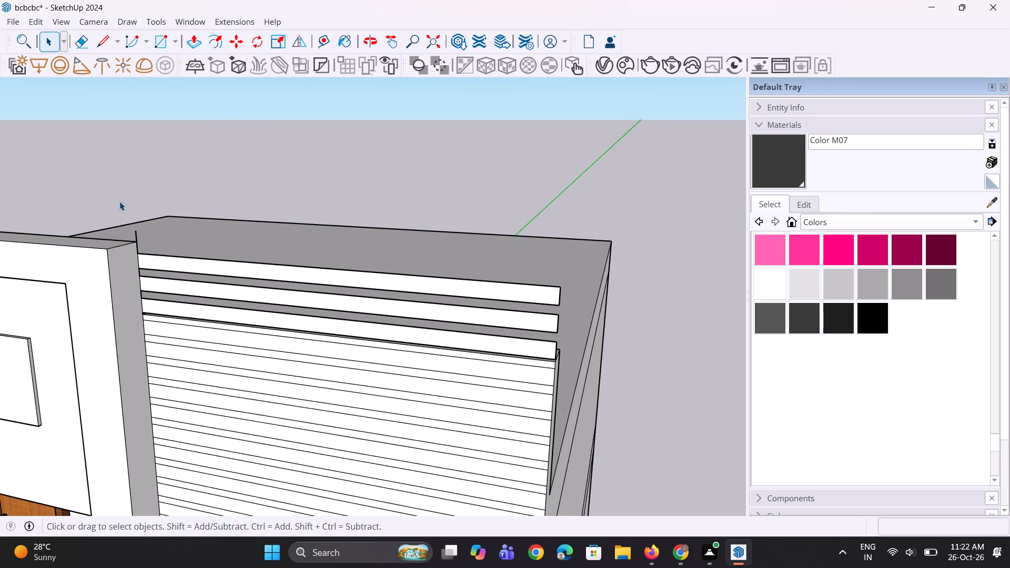
{"action": "scroll", "coordinate": [106, 202], "scroll_direction": "up", "scroll_amount": 2}
{"action": "key", "text": "Delete"}
{"action": "left_click", "coordinate": [149, 258]}
{"action": "key", "text": "Delete"}
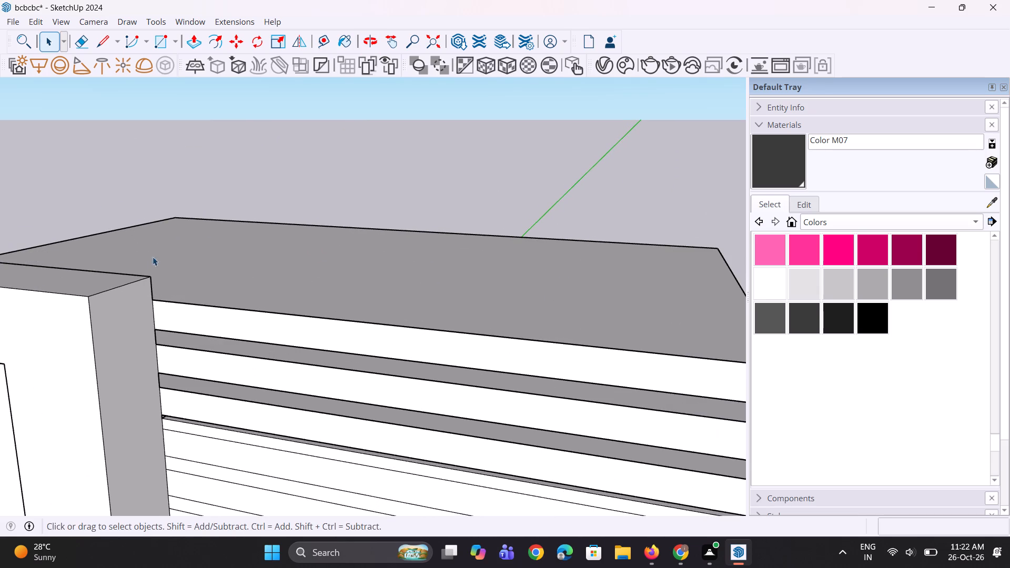
Delete the faces of the three remaining strips projecting above the bay's roof line.
{"action": "scroll", "coordinate": [184, 217], "scroll_direction": "down", "scroll_amount": 4}
{"action": "scroll", "coordinate": [205, 263], "scroll_direction": "up", "scroll_amount": 3}
{"action": "left_click", "coordinate": [256, 243]}
{"action": "key", "text": "Delete"}
{"action": "scroll", "coordinate": [266, 249], "scroll_direction": "up", "scroll_amount": 2}
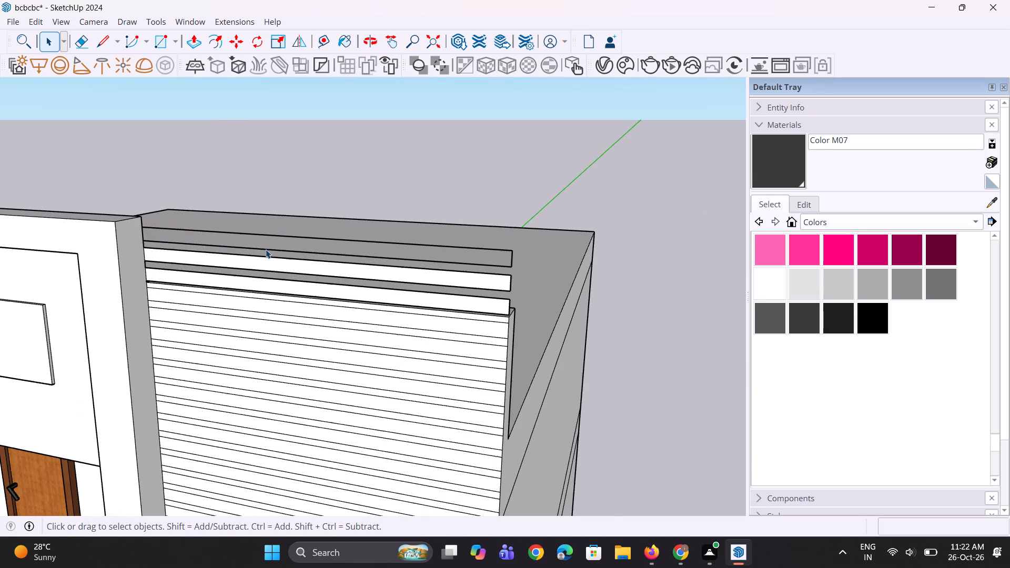
{"action": "left_click", "coordinate": [266, 257]}
{"action": "key", "text": "Delete"}
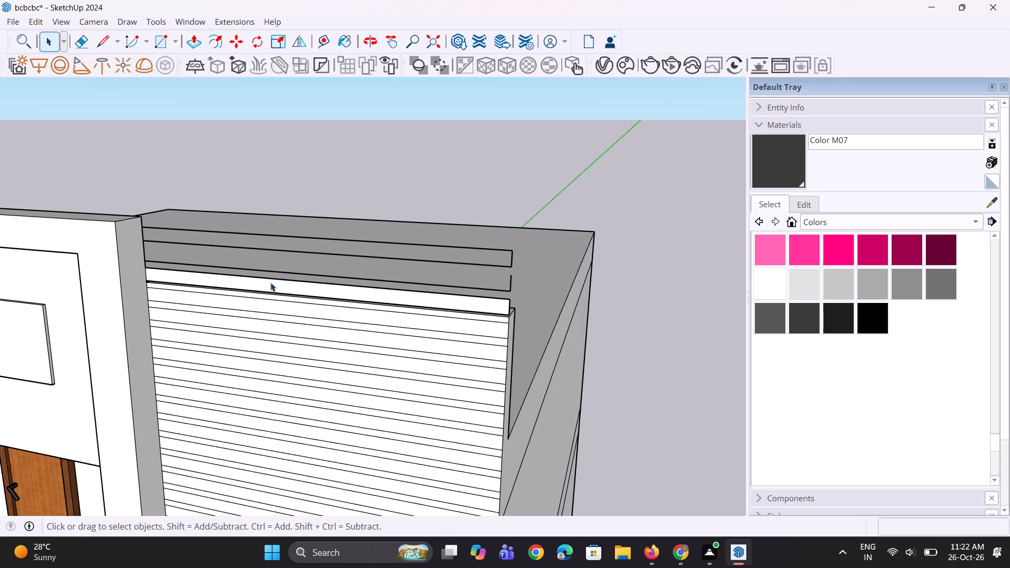
{"action": "left_click", "coordinate": [270, 283]}
{"action": "key", "text": "Delete"}
{"action": "middle_click_drag", "start_coordinate": [499, 311], "coordinate": [473, 285]}
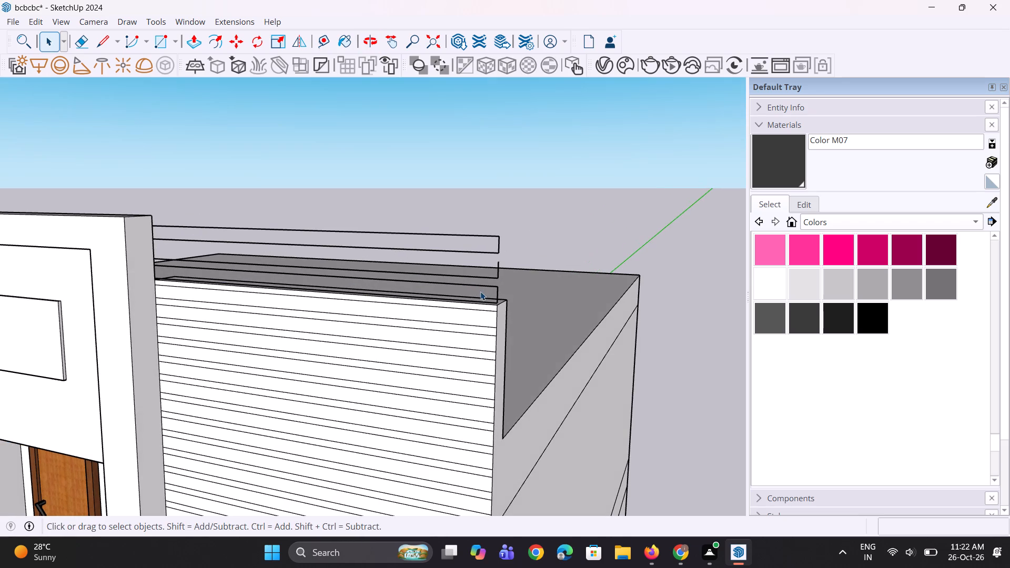
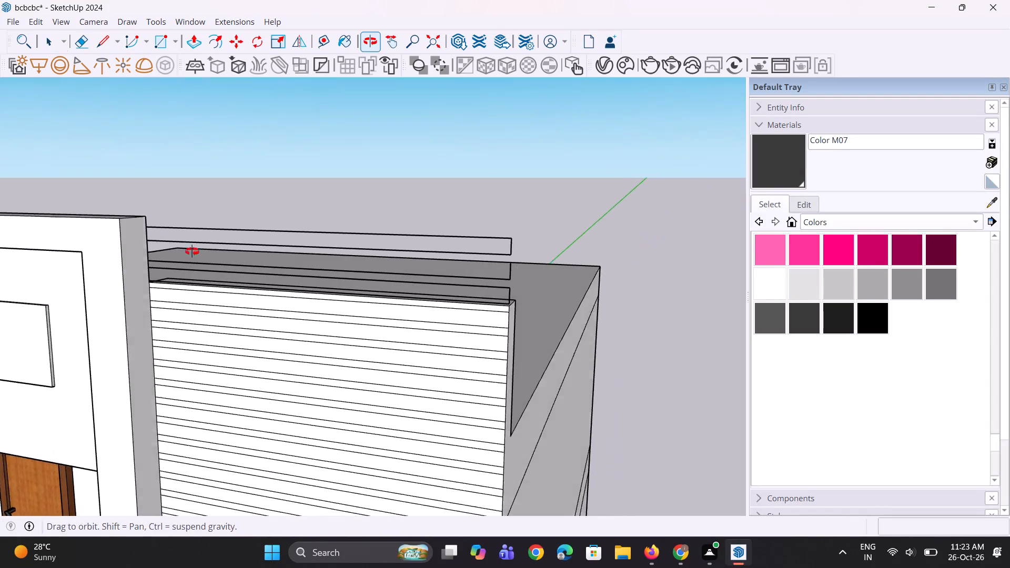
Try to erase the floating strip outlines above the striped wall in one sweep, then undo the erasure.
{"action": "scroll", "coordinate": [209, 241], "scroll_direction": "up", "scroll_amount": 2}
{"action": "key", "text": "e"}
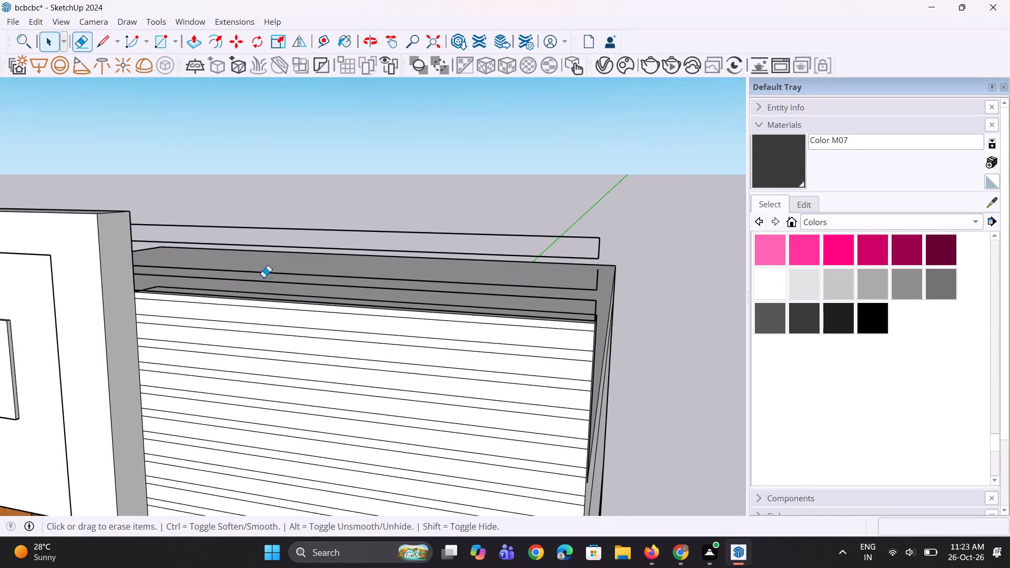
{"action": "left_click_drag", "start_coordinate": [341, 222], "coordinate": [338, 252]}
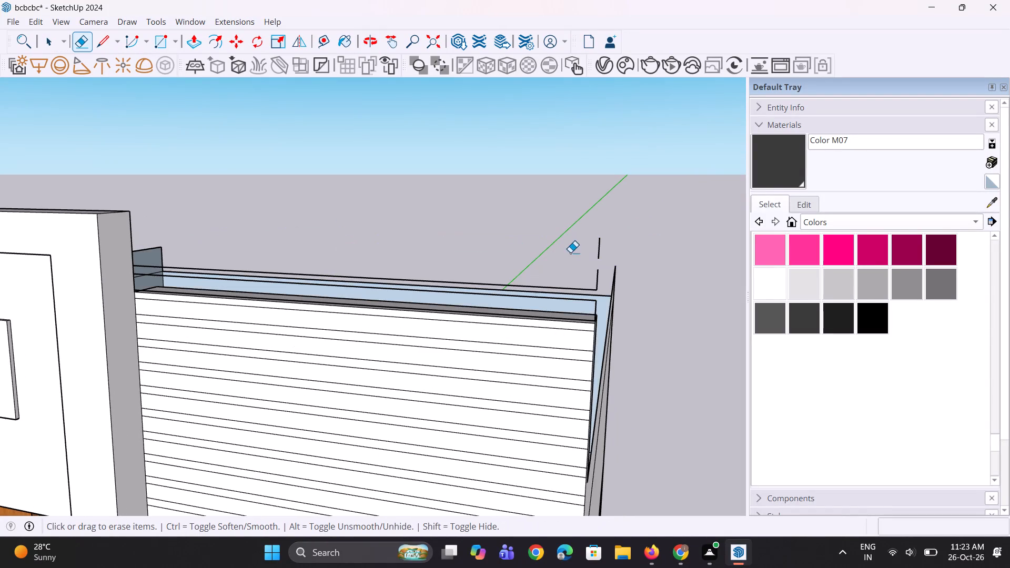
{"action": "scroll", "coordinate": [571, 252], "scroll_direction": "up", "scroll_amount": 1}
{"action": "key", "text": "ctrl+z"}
Erase the leftover strip outlines floating above the top of the striped wall one edge at a time.
{"action": "middle_click_drag", "start_coordinate": [568, 300], "coordinate": [387, 305], "text": "ctrl"}
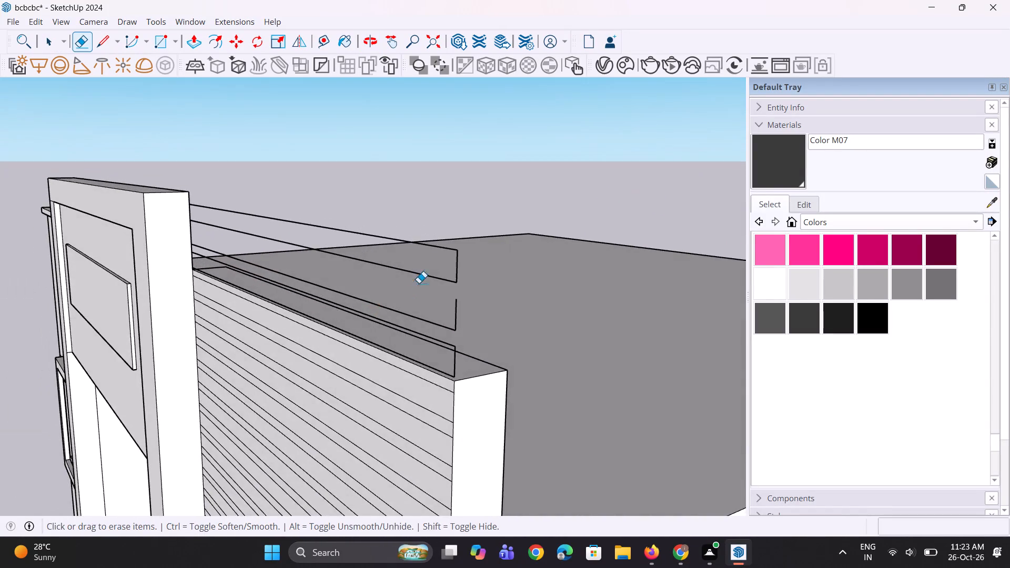
{"action": "scroll", "coordinate": [430, 265], "scroll_direction": "up", "scroll_amount": 2}
{"action": "scroll", "coordinate": [448, 252], "scroll_direction": "down", "scroll_amount": 4}
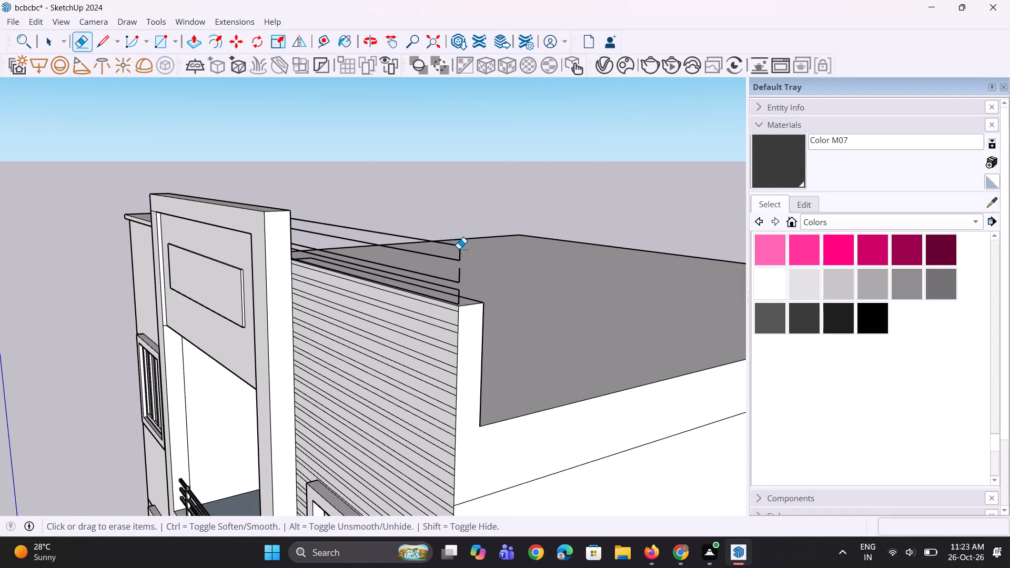
{"action": "left_click", "coordinate": [459, 249]}
{"action": "left_click", "coordinate": [454, 260]}
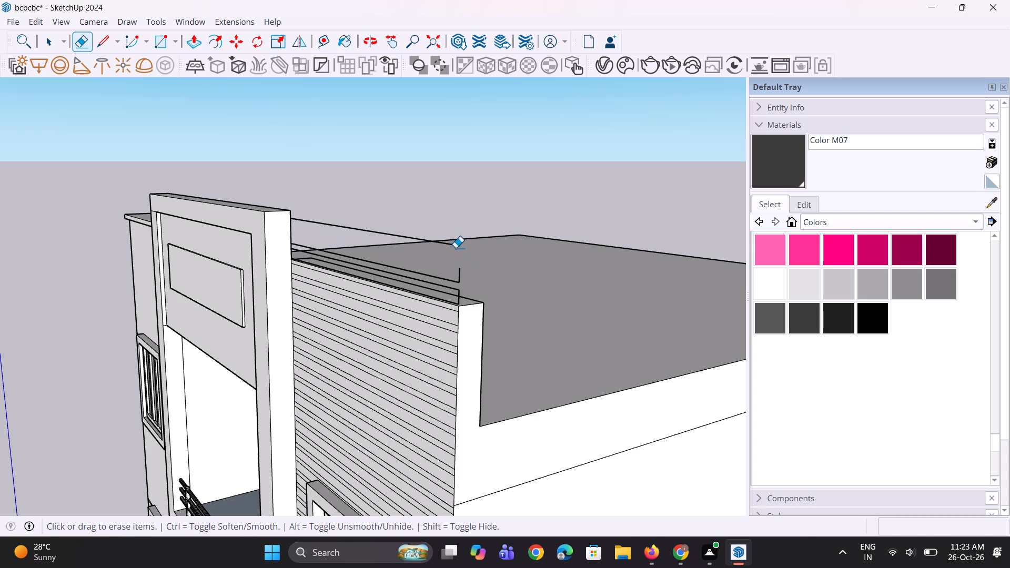
{"action": "left_click", "coordinate": [456, 248]}
{"action": "scroll", "coordinate": [462, 265], "scroll_direction": "up", "scroll_amount": 2}
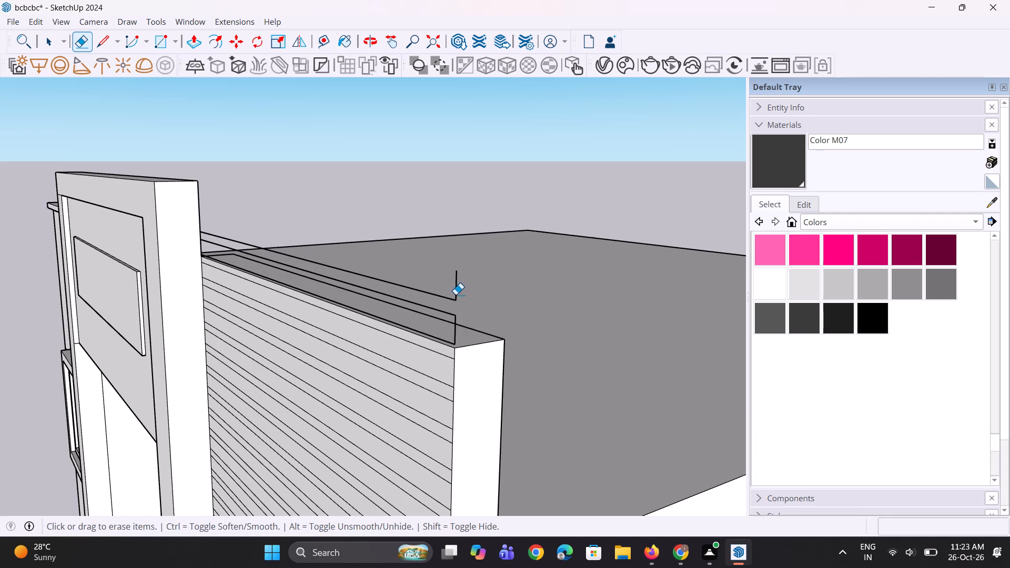
{"action": "left_click", "coordinate": [456, 299]}
{"action": "scroll", "coordinate": [456, 331], "scroll_direction": "up", "scroll_amount": 1}
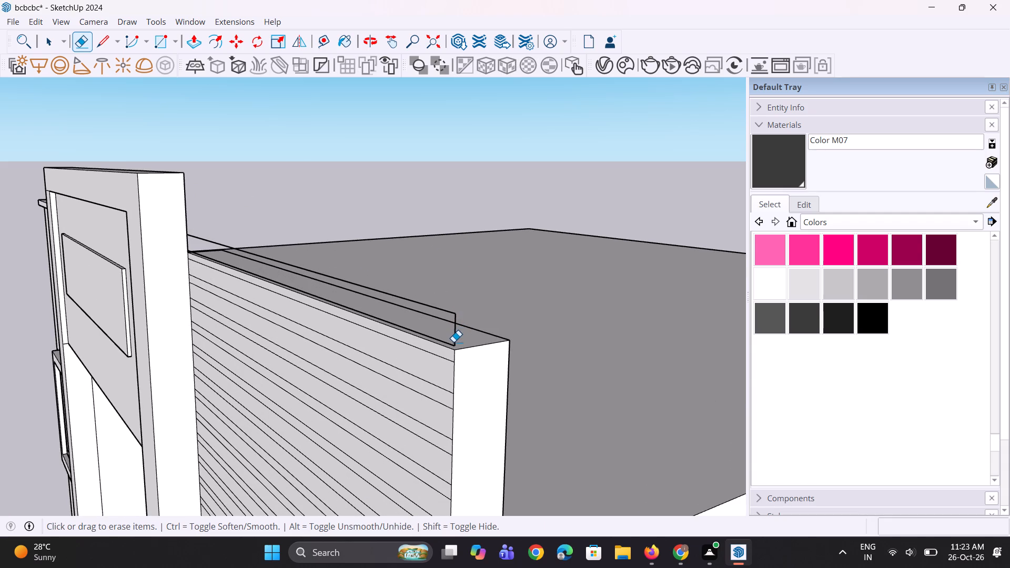
{"action": "left_click", "coordinate": [453, 345]}
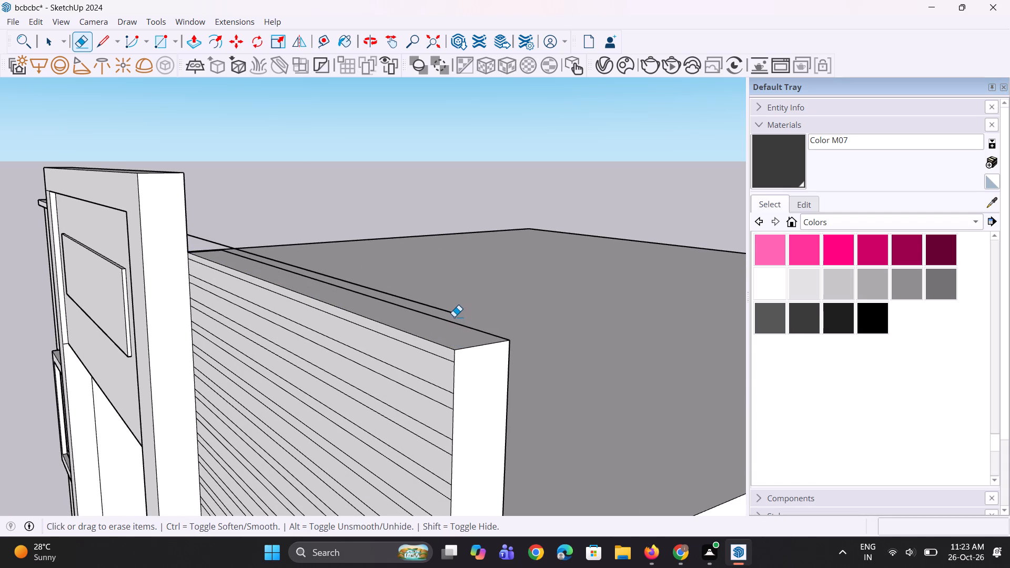
{"action": "left_click", "coordinate": [453, 313]}
Push/Pull the uppermost wide strip of the striped wall outward by about 2 9/16".
{"action": "middle_click_drag", "start_coordinate": [388, 333], "coordinate": [456, 292]}
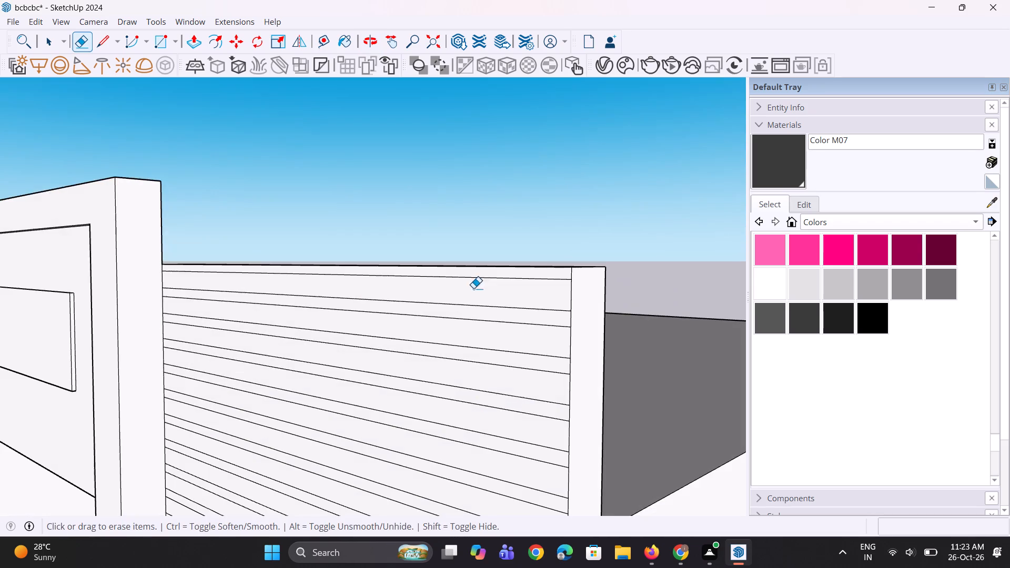
{"action": "scroll", "coordinate": [510, 328], "scroll_direction": "down", "scroll_amount": 5}
{"action": "middle_click_drag", "start_coordinate": [457, 323], "coordinate": [410, 344]}
{"action": "scroll", "coordinate": [260, 314], "scroll_direction": "up", "scroll_amount": 2}
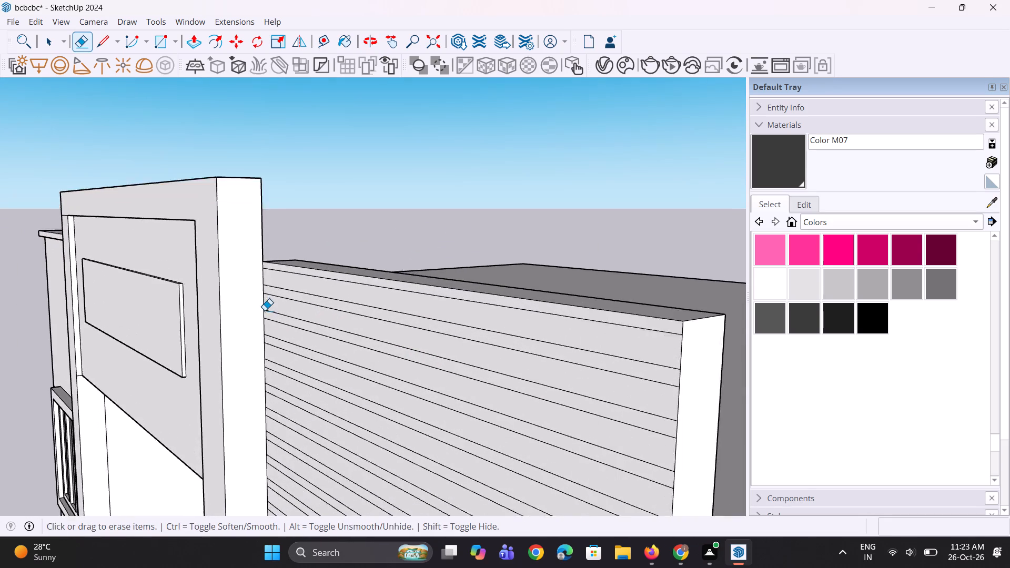
{"action": "scroll", "coordinate": [265, 310], "scroll_direction": "up", "scroll_amount": 4}
{"action": "middle_click_drag", "start_coordinate": [269, 313], "coordinate": [254, 314]}
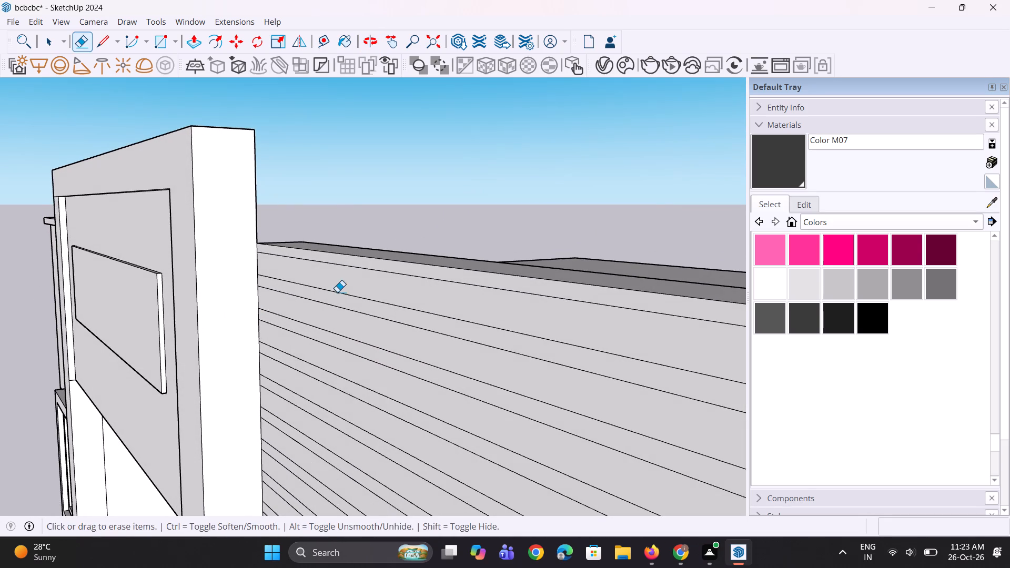
{"action": "key", "text": "p"}
{"action": "left_click", "coordinate": [342, 270]}
{"action": "left_click", "coordinate": [338, 282]}
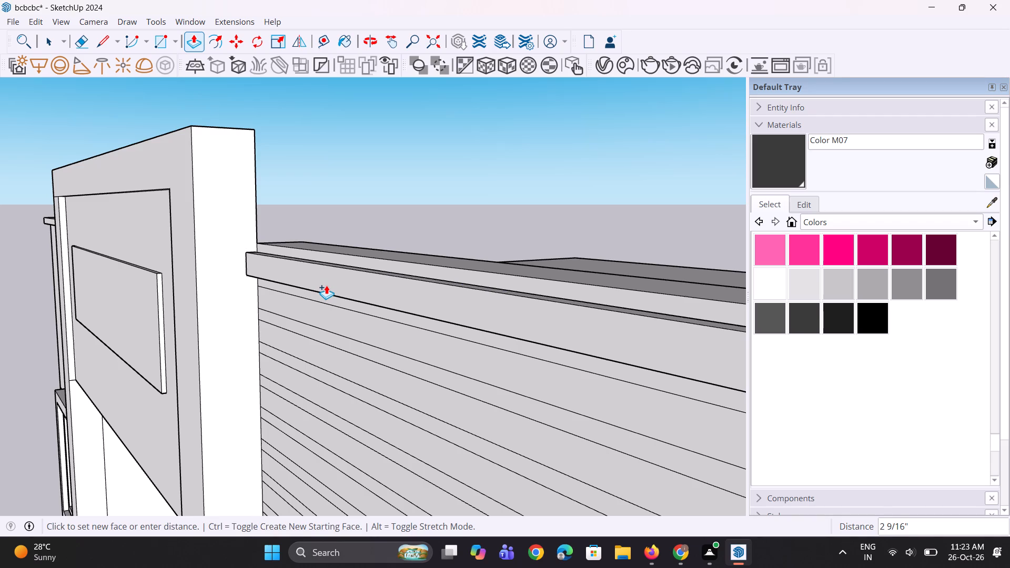
{"action": "left_click", "coordinate": [326, 285]}
Repeat the 2 9/16" outward extrusion on the next seven alternate wide strips down the wall.
{"action": "scroll", "coordinate": [190, 259], "scroll_direction": "down", "scroll_amount": 5}
{"action": "scroll", "coordinate": [306, 267], "scroll_direction": "down", "scroll_amount": 3}
{"action": "scroll", "coordinate": [389, 301], "scroll_direction": "up", "scroll_amount": 5}
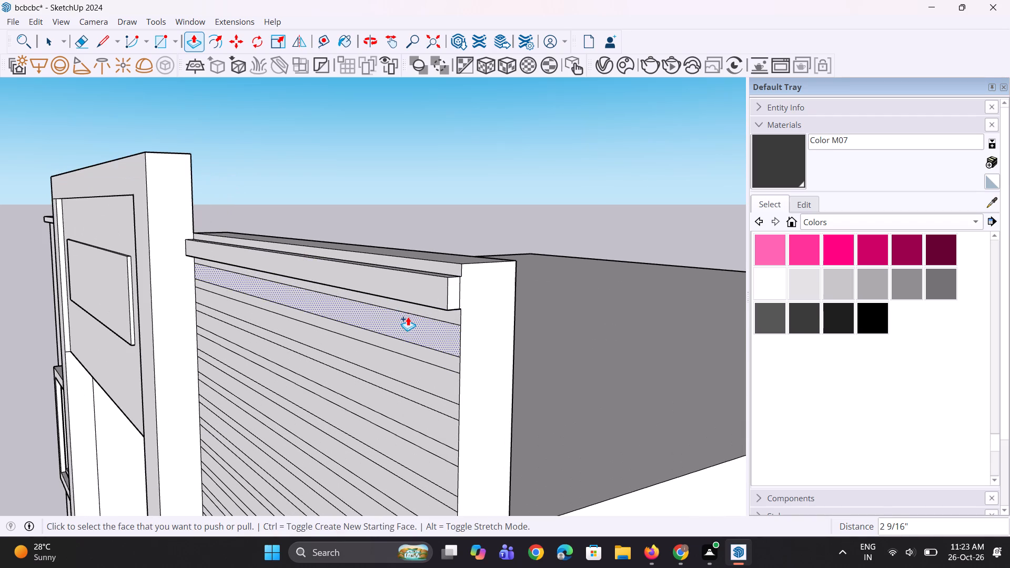
{"action": "double_click", "coordinate": [408, 317]}
{"action": "double_click", "coordinate": [405, 370]}
{"action": "double_click", "coordinate": [398, 411]}
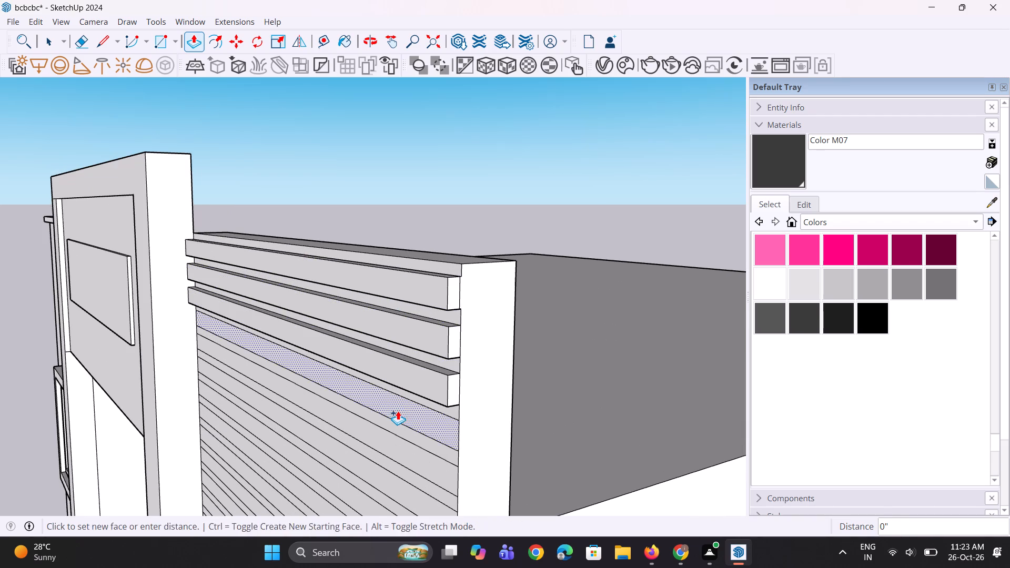
{"action": "scroll", "coordinate": [344, 262], "scroll_direction": "down", "scroll_amount": 5}
{"action": "middle_click_drag", "start_coordinate": [319, 381], "coordinate": [392, 349]}
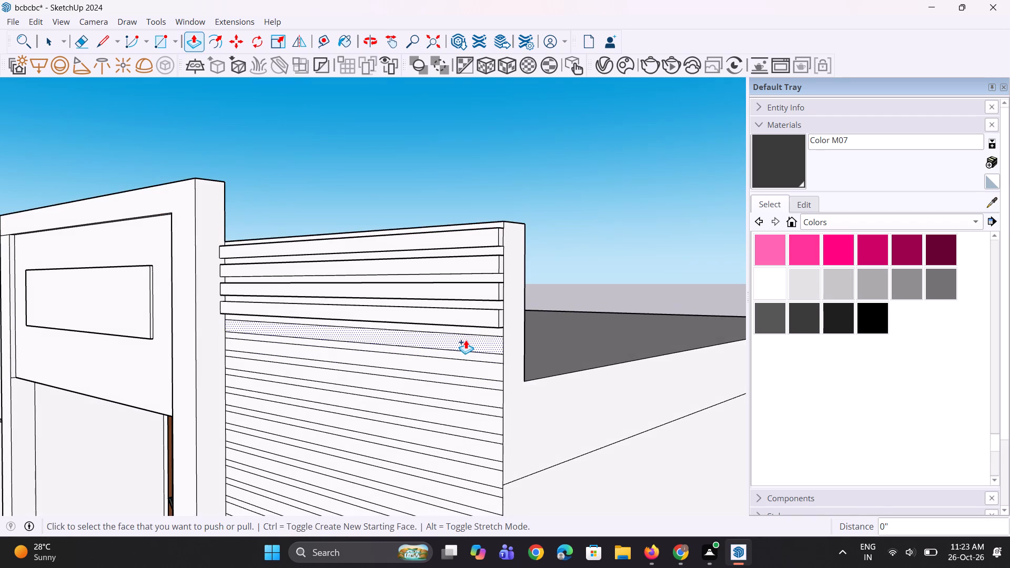
{"action": "double_click", "coordinate": [466, 340]}
{"action": "double_click", "coordinate": [467, 367]}
{"action": "double_click", "coordinate": [459, 397]}
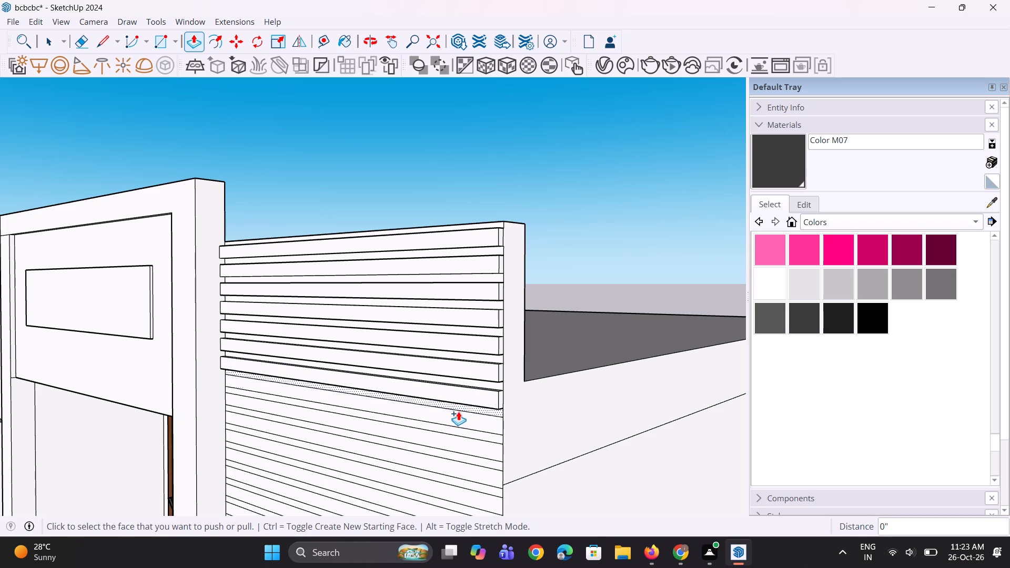
{"action": "double_click", "coordinate": [458, 414]}
Repeat the same outward extrusion on the next four alternate wide strips, continuing down toward the window.
{"action": "scroll", "coordinate": [246, 205], "scroll_direction": "down", "scroll_amount": 4}
{"action": "middle_click_drag", "start_coordinate": [415, 326], "coordinate": [395, 338]}
{"action": "scroll", "coordinate": [294, 320], "scroll_direction": "up", "scroll_amount": 4}
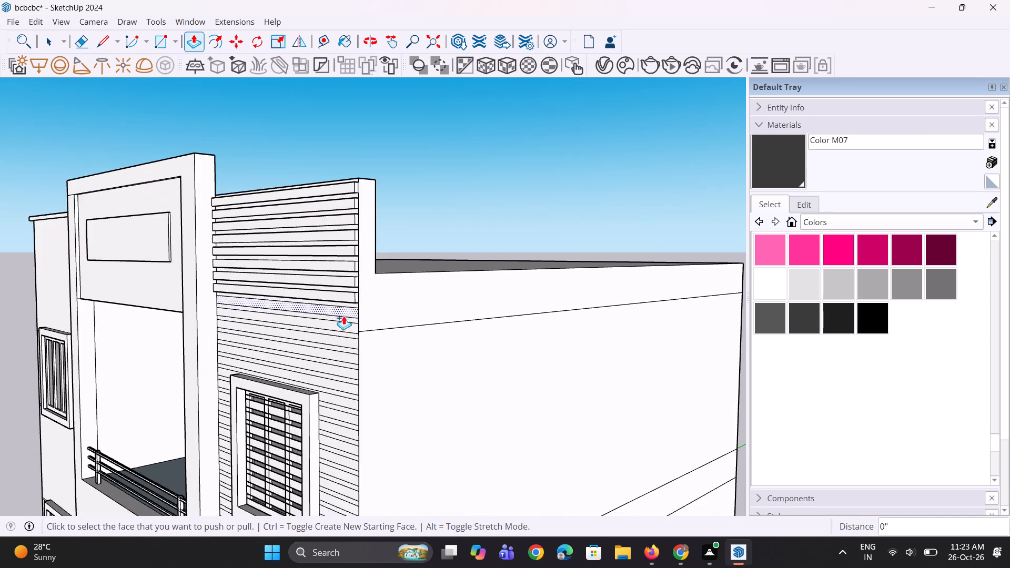
{"action": "scroll", "coordinate": [344, 316], "scroll_direction": "up", "scroll_amount": 2}
{"action": "double_click", "coordinate": [350, 315]}
{"action": "double_click", "coordinate": [349, 333]}
{"action": "scroll", "coordinate": [343, 364], "scroll_direction": "up", "scroll_amount": 3}
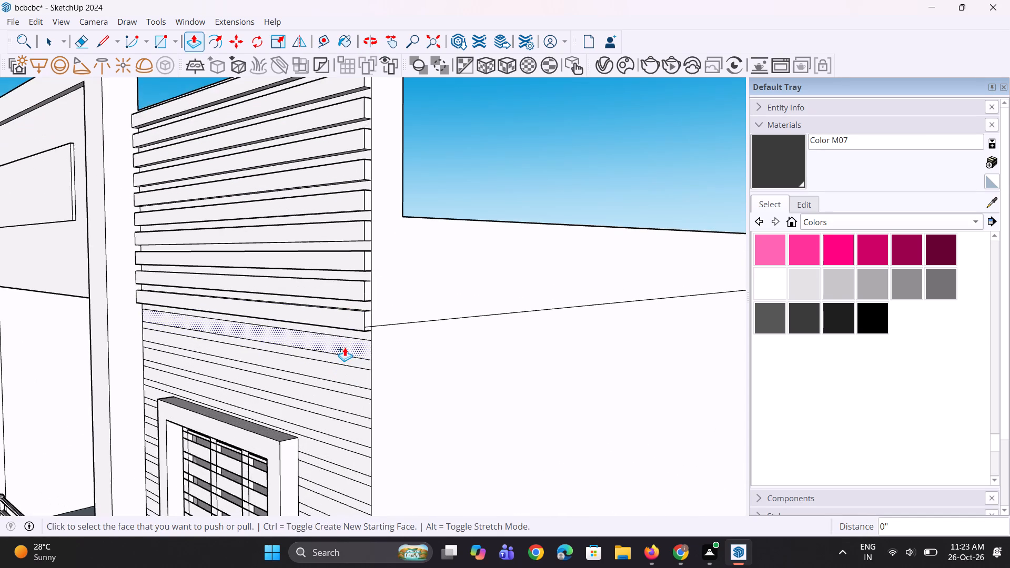
{"action": "scroll", "coordinate": [356, 341], "scroll_direction": "up", "scroll_amount": 2}
{"action": "middle_click_drag", "start_coordinate": [348, 341], "coordinate": [326, 342]}
{"action": "scroll", "coordinate": [326, 342], "scroll_direction": "up", "scroll_amount": 3}
{"action": "double_click", "coordinate": [330, 343]}
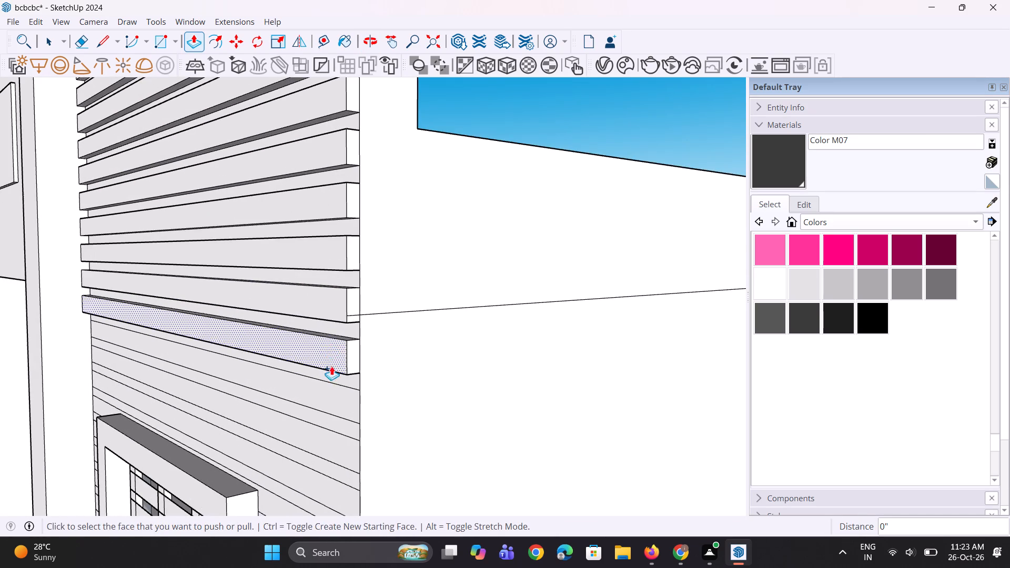
{"action": "double_click", "coordinate": [328, 388]}
Repeat the same extrusion on the three wide strips just above and around the top of the window frame.
{"action": "scroll", "coordinate": [324, 245], "scroll_direction": "down", "scroll_amount": 5}
{"action": "scroll", "coordinate": [305, 390], "scroll_direction": "up", "scroll_amount": 6}
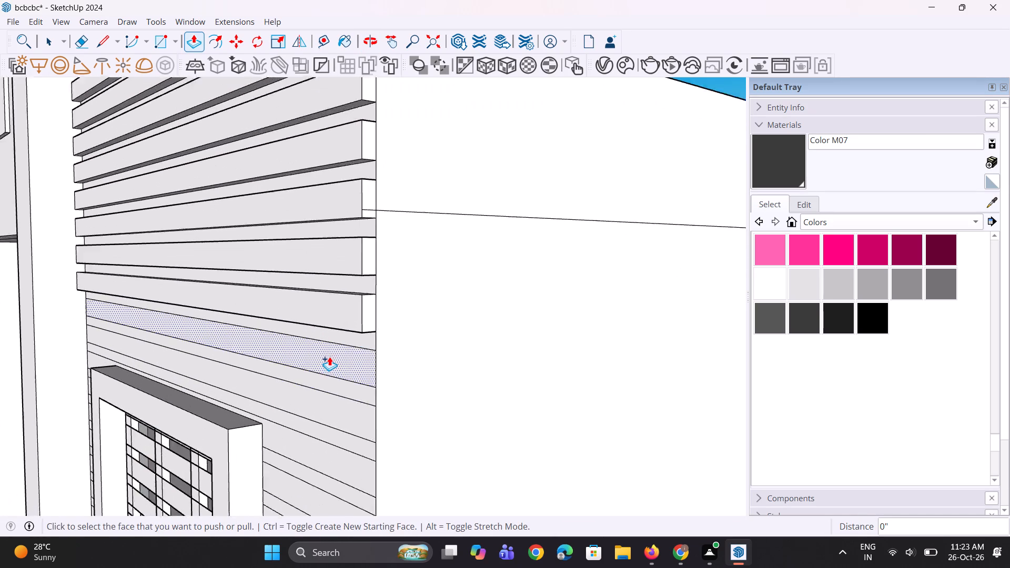
{"action": "scroll", "coordinate": [329, 357], "scroll_direction": "up", "scroll_amount": 1}
{"action": "double_click", "coordinate": [330, 357]}
{"action": "double_click", "coordinate": [304, 414]}
{"action": "scroll", "coordinate": [291, 245], "scroll_direction": "down", "scroll_amount": 4}
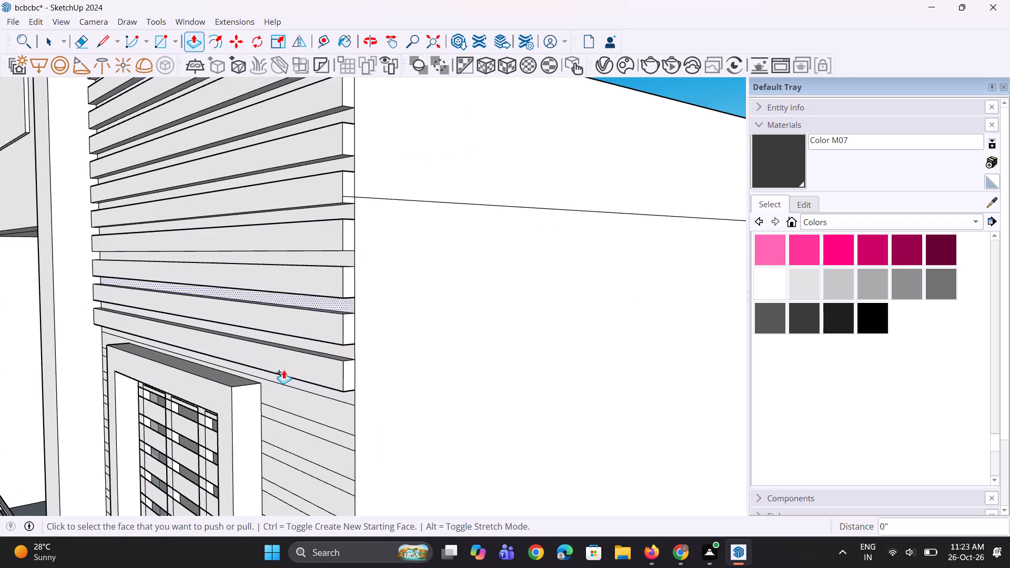
{"action": "scroll", "coordinate": [284, 386], "scroll_direction": "up", "scroll_amount": 4}
{"action": "double_click", "coordinate": [319, 415]}
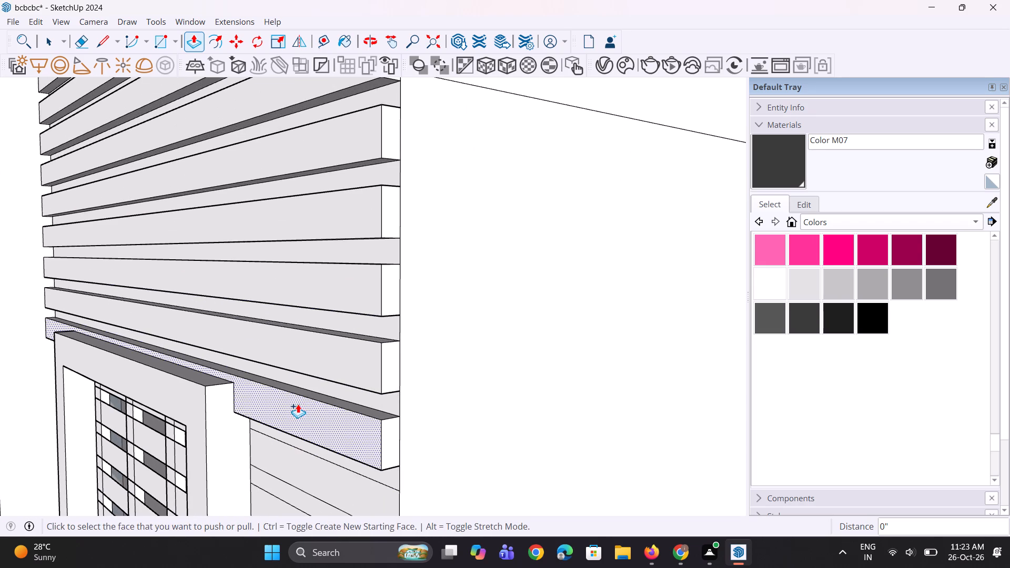
Repeat the same extrusion on the upper seven wide strips between the window frame and the building corner.
{"action": "middle_click_drag", "start_coordinate": [304, 402], "coordinate": [316, 401]}
{"action": "scroll", "coordinate": [325, 328], "scroll_direction": "down", "scroll_amount": 4}
{"action": "scroll", "coordinate": [313, 273], "scroll_direction": "down", "scroll_amount": 3}
{"action": "scroll", "coordinate": [237, 412], "scroll_direction": "up", "scroll_amount": 2}
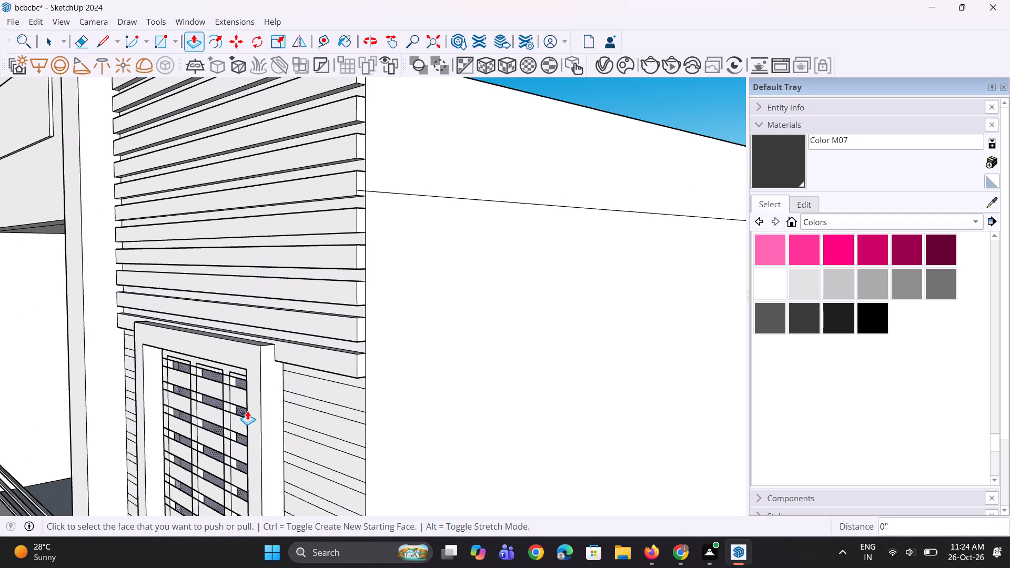
{"action": "double_click", "coordinate": [356, 382]}
{"action": "double_click", "coordinate": [327, 417]}
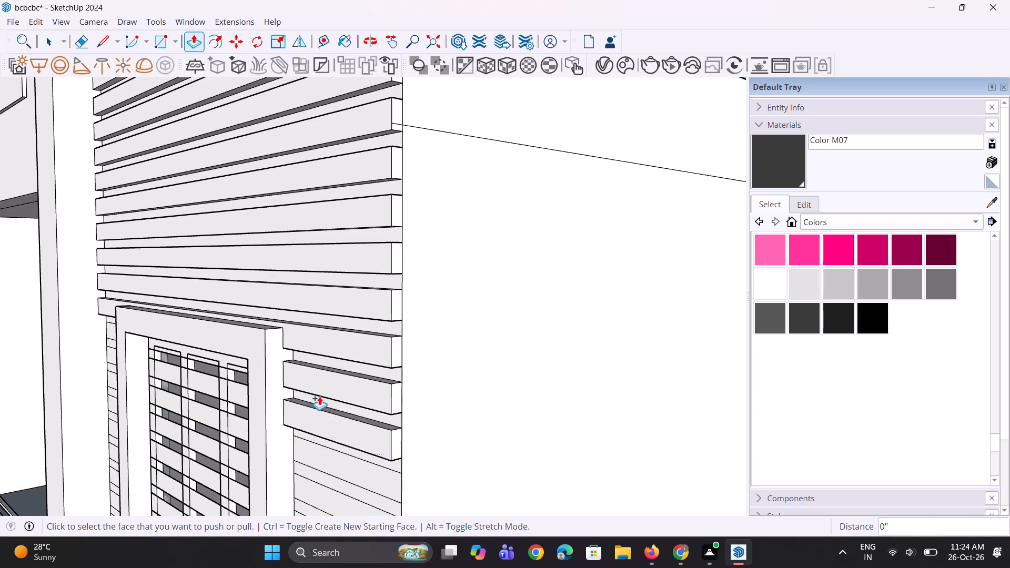
{"action": "scroll", "coordinate": [291, 205], "scroll_direction": "down", "scroll_amount": 8}
{"action": "scroll", "coordinate": [352, 337], "scroll_direction": "up", "scroll_amount": 7}
{"action": "double_click", "coordinate": [332, 325]}
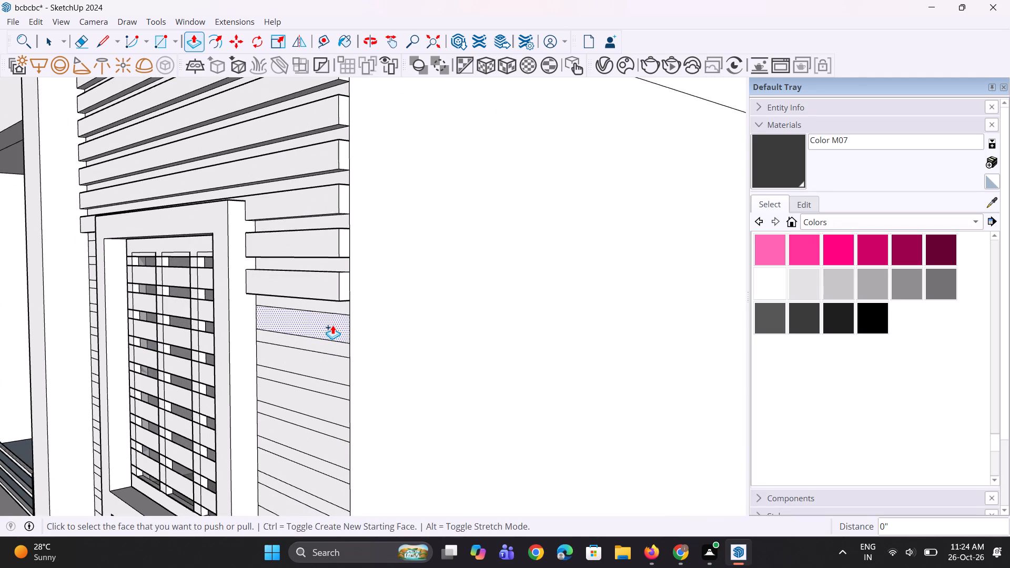
{"action": "double_click", "coordinate": [327, 358]}
{"action": "double_click", "coordinate": [318, 394]}
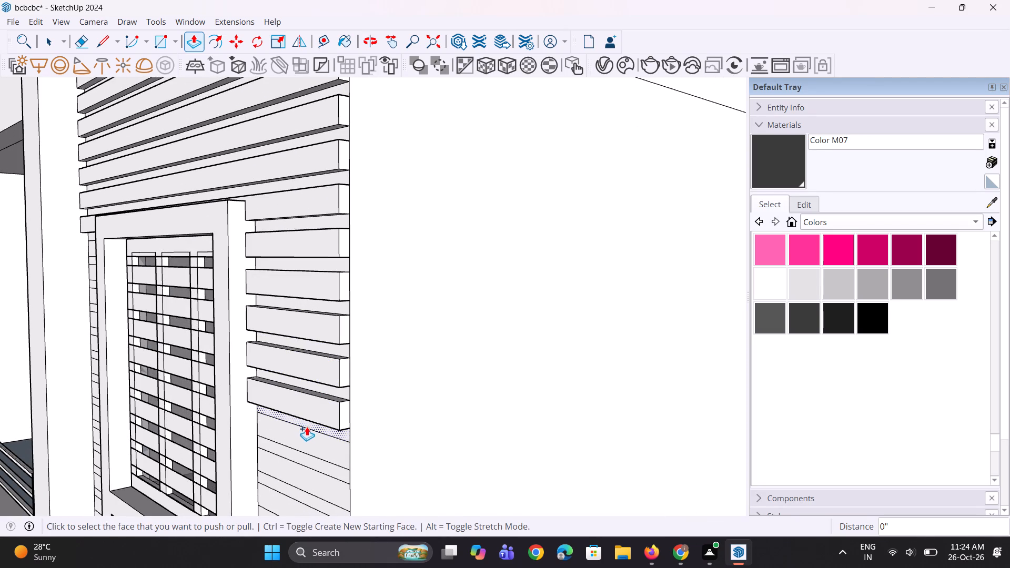
{"action": "double_click", "coordinate": [306, 435]}
{"action": "double_click", "coordinate": [294, 469]}
Repeat the same extrusion on the next three wide strips down between the window frame and the building corner.
{"action": "scroll", "coordinate": [306, 305], "scroll_direction": "down", "scroll_amount": 4}
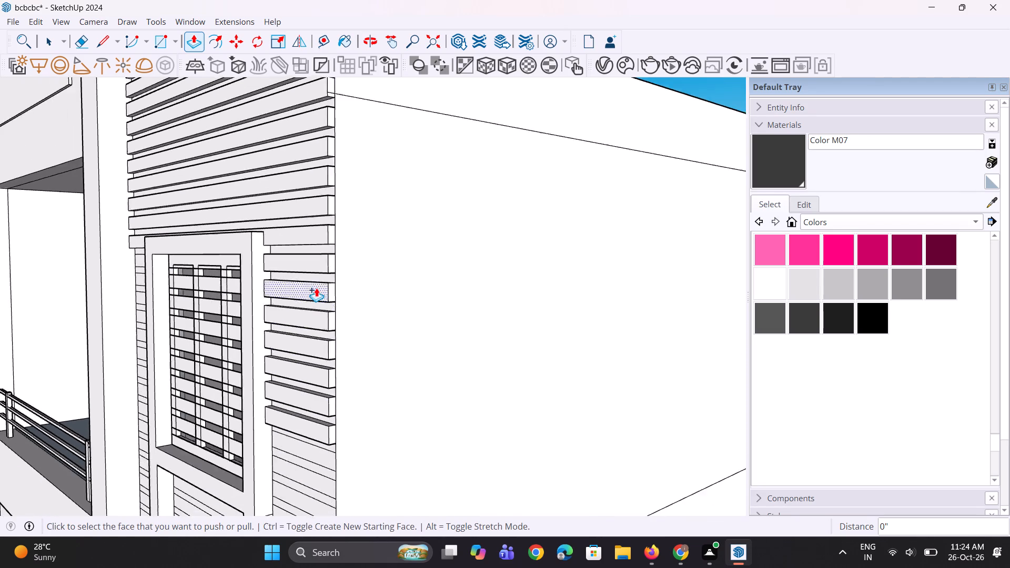
{"action": "scroll", "coordinate": [316, 288], "scroll_direction": "down", "scroll_amount": 5}
{"action": "scroll", "coordinate": [294, 402], "scroll_direction": "up", "scroll_amount": 4}
{"action": "double_click", "coordinate": [336, 385]}
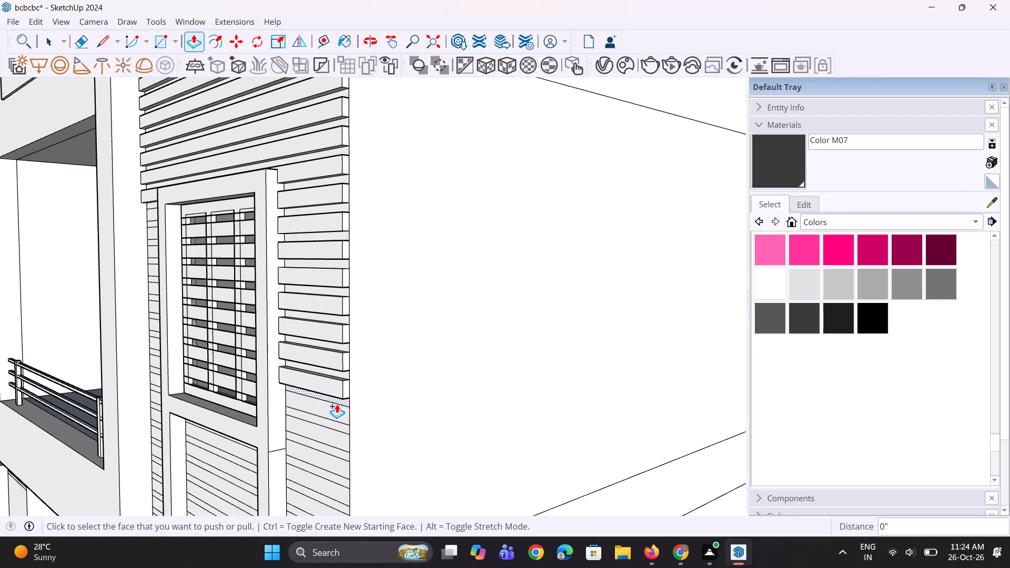
{"action": "double_click", "coordinate": [336, 410]}
{"action": "triple_click", "coordinate": [329, 432]}
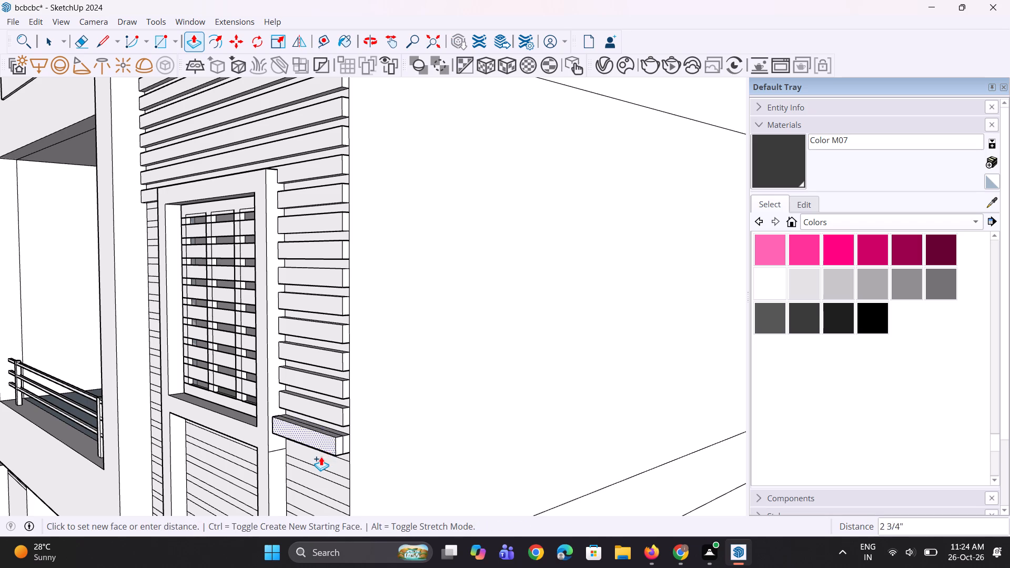
{"action": "key", "text": "Escape"}
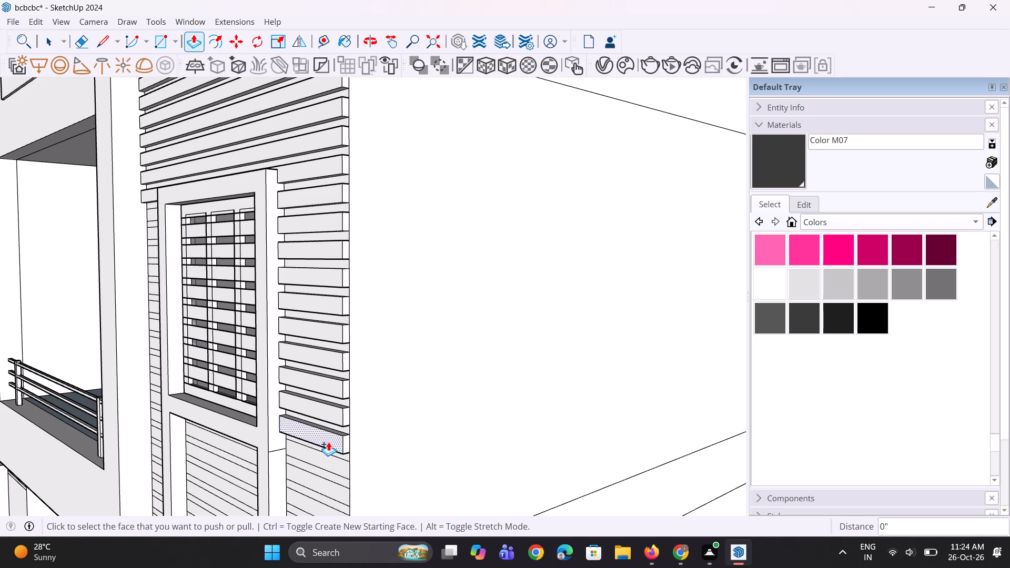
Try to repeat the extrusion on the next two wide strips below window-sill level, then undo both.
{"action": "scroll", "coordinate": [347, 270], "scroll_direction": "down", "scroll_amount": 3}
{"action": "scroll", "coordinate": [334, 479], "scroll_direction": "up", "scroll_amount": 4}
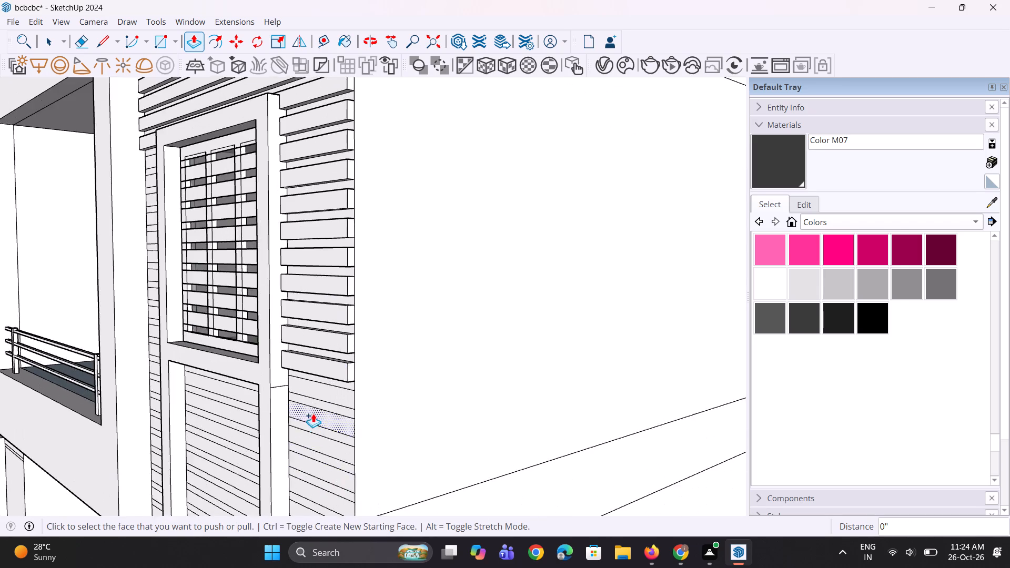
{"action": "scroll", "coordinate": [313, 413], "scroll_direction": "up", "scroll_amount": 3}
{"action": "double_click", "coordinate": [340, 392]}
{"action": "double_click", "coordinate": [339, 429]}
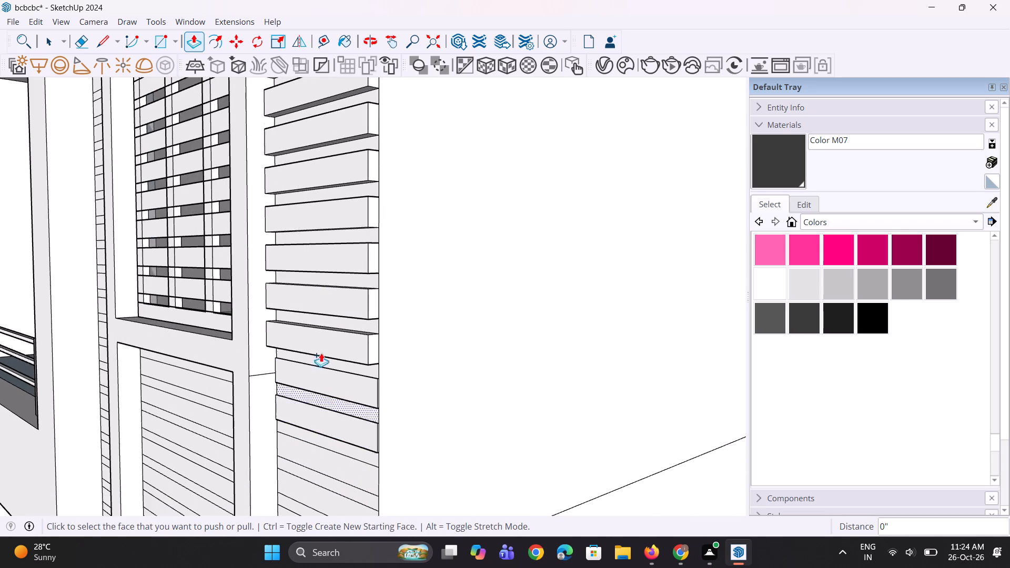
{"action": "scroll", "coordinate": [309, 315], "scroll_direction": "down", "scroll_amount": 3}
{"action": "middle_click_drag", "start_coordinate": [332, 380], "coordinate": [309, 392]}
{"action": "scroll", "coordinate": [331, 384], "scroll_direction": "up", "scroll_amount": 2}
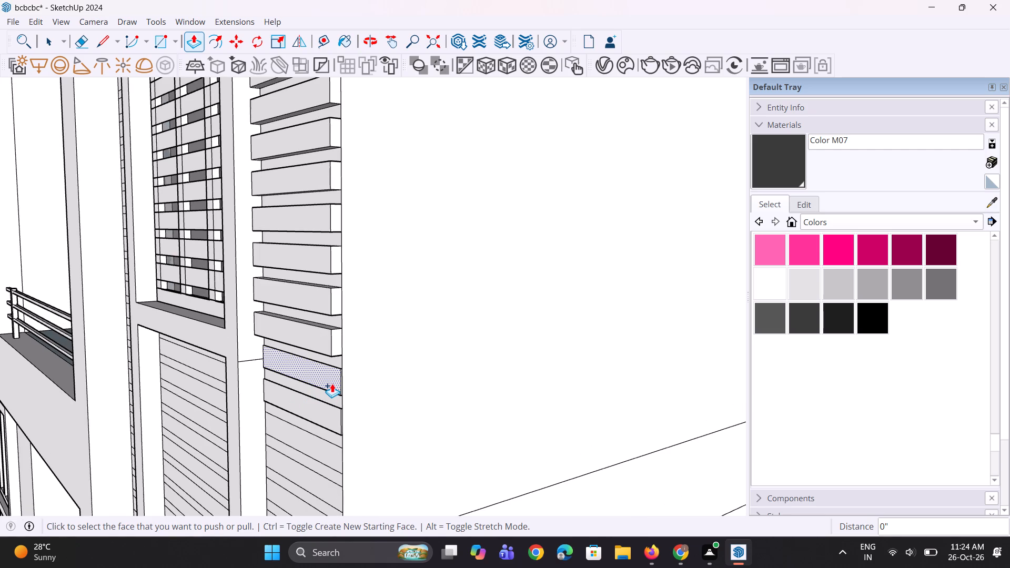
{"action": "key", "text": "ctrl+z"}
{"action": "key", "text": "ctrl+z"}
Extrude the next few wide strips below the upper window's sill outward about 2 9/16", between the frame and the building corner.
{"action": "left_click", "coordinate": [329, 380]}
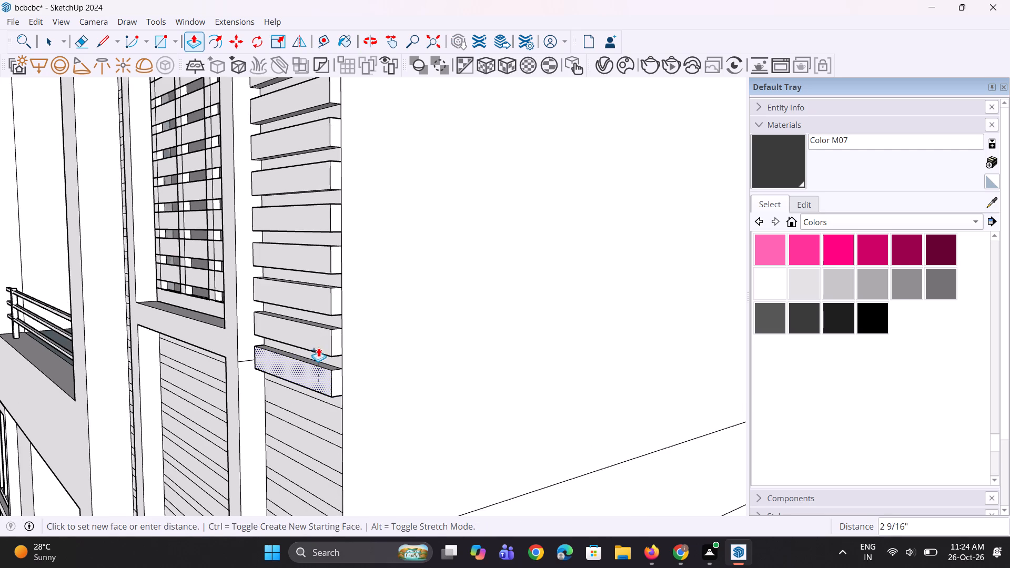
{"action": "left_click", "coordinate": [317, 342]}
{"action": "scroll", "coordinate": [327, 432], "scroll_direction": "up", "scroll_amount": 3}
{"action": "double_click", "coordinate": [334, 408]}
{"action": "double_click", "coordinate": [321, 455]}
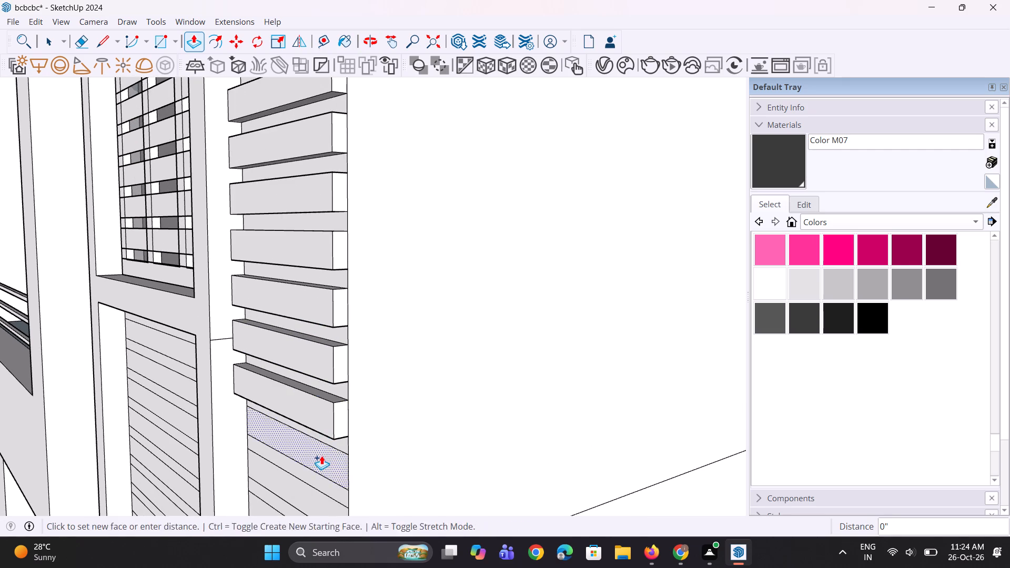
{"action": "scroll", "coordinate": [312, 266], "scroll_direction": "down", "scroll_amount": 8}
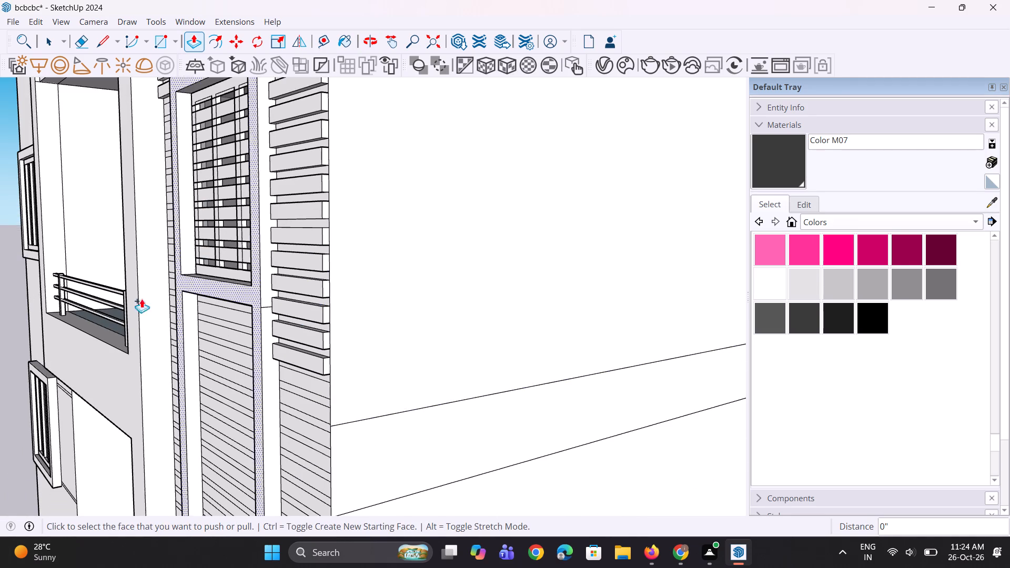
{"action": "scroll", "coordinate": [332, 155], "scroll_direction": "down", "scroll_amount": 5}
{"action": "middle_click_drag", "start_coordinate": [336, 278], "coordinate": [355, 284]}
{"action": "scroll", "coordinate": [301, 342], "scroll_direction": "up", "scroll_amount": 6}
{"action": "double_click", "coordinate": [341, 291]}
{"action": "double_click", "coordinate": [366, 326]}
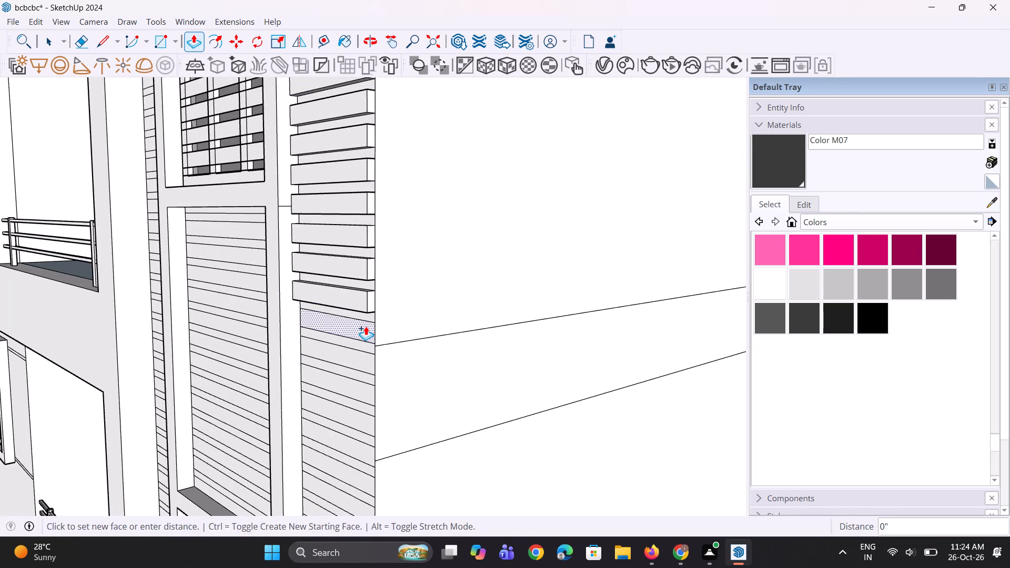
{"action": "double_click", "coordinate": [373, 359]}
Extrude the next two wide strips down, beside the middle panel of the window frame, by about 2 9/16".
{"action": "scroll", "coordinate": [358, 386], "scroll_direction": "down", "scroll_amount": 10}
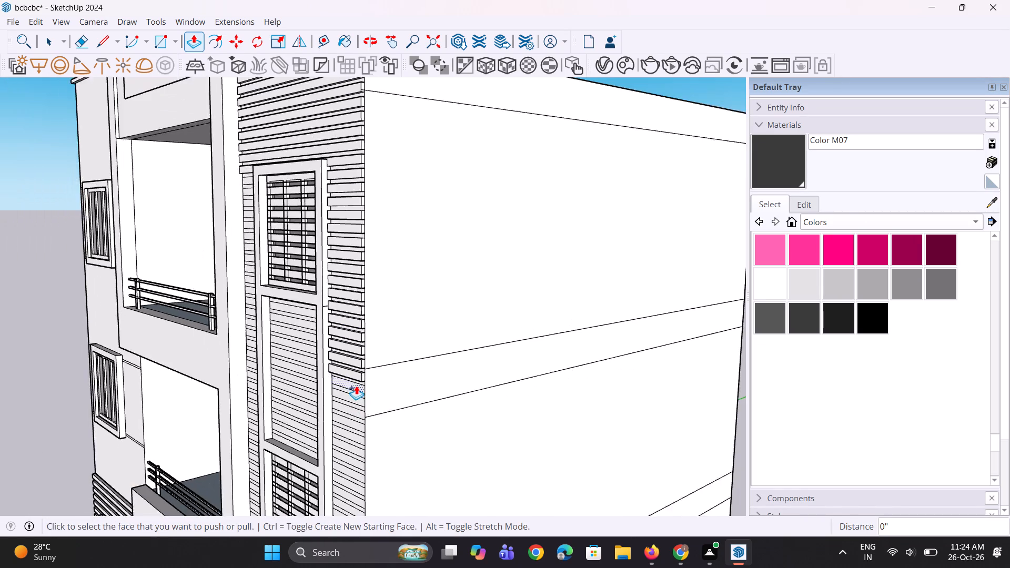
{"action": "scroll", "coordinate": [355, 384], "scroll_direction": "down", "scroll_amount": 5}
{"action": "middle_click_drag", "start_coordinate": [366, 382], "coordinate": [451, 311]}
{"action": "scroll", "coordinate": [386, 268], "scroll_direction": "down", "scroll_amount": 5}
{"action": "middle_click_drag", "start_coordinate": [364, 282], "coordinate": [400, 322]}
{"action": "scroll", "coordinate": [338, 240], "scroll_direction": "down", "scroll_amount": 10}
{"action": "middle_click_drag", "start_coordinate": [352, 273], "coordinate": [337, 346]}
{"action": "scroll", "coordinate": [356, 334], "scroll_direction": "up", "scroll_amount": 6}
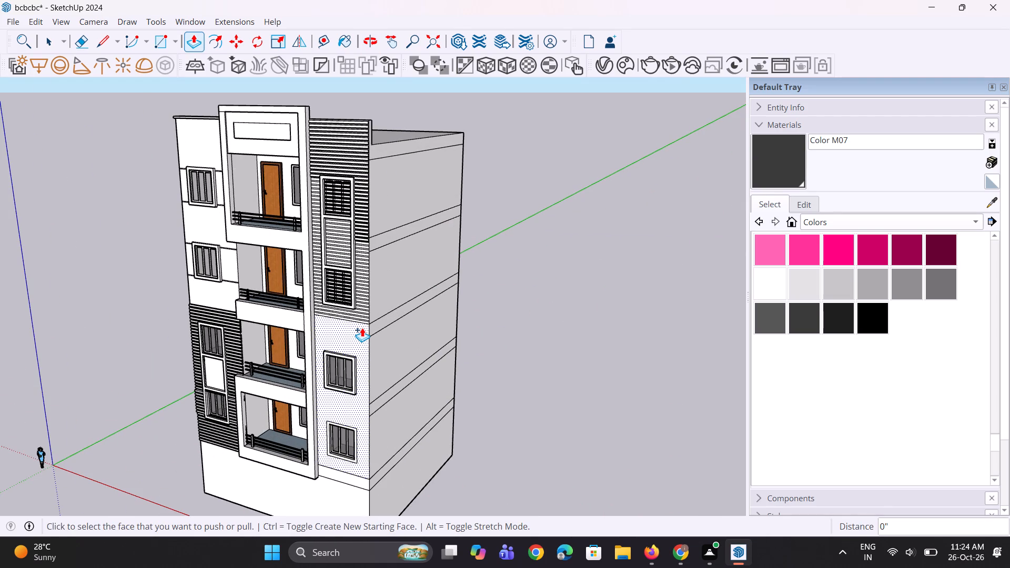
{"action": "scroll", "coordinate": [362, 328], "scroll_direction": "up", "scroll_amount": 3}
{"action": "scroll", "coordinate": [363, 225], "scroll_direction": "up", "scroll_amount": 8}
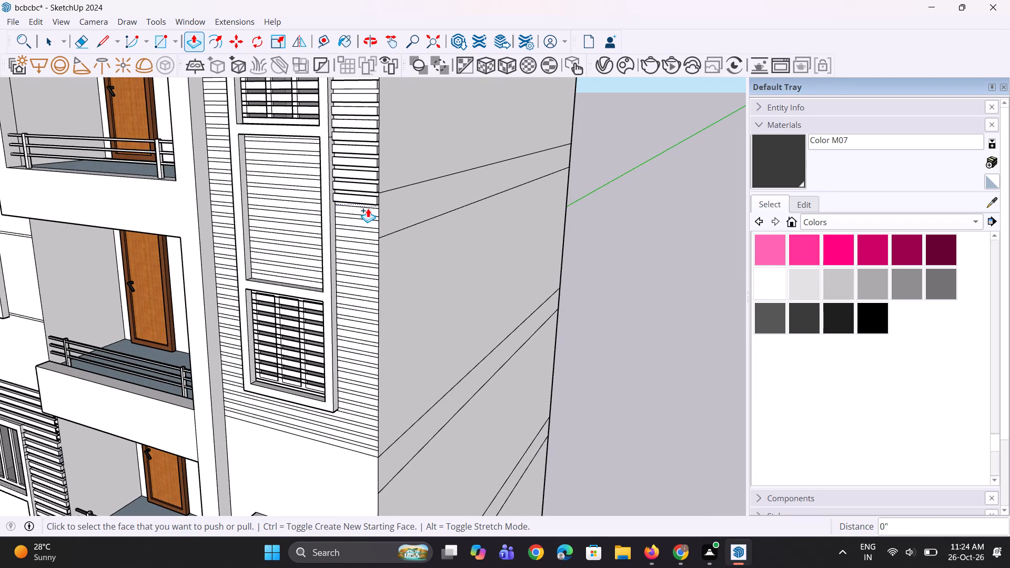
{"action": "double_click", "coordinate": [368, 211]}
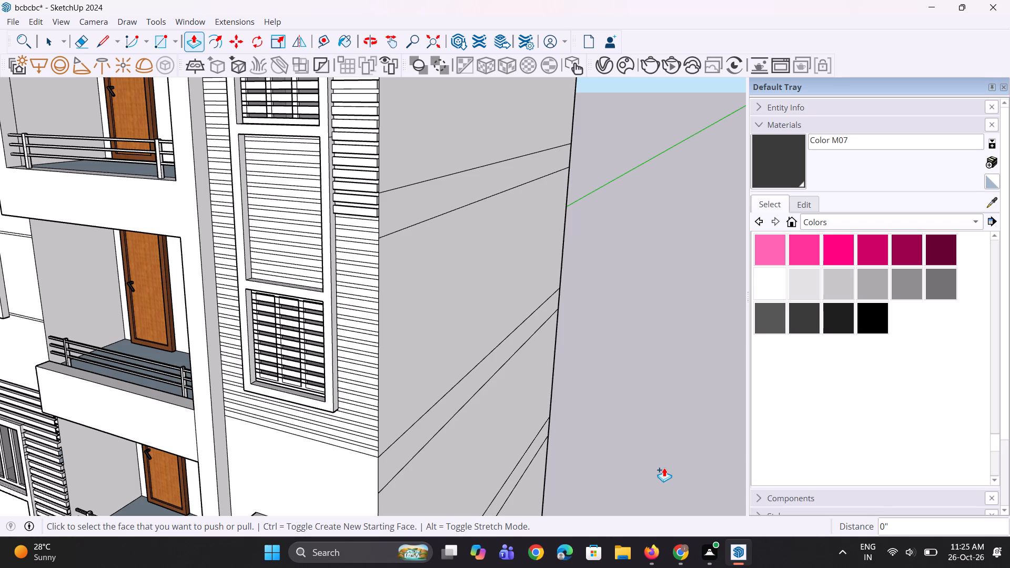
{"action": "scroll", "coordinate": [362, 230], "scroll_direction": "up", "scroll_amount": 1}
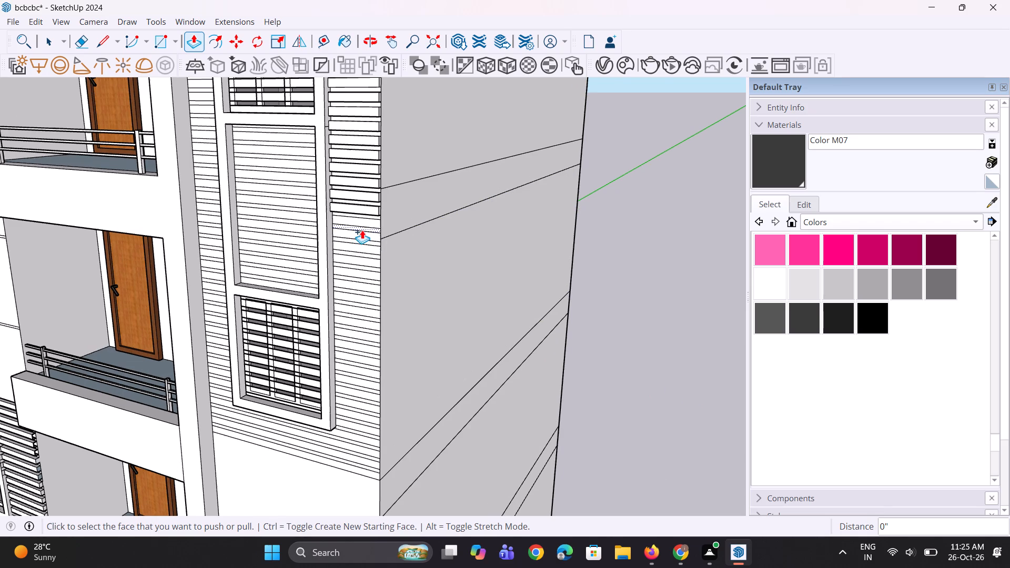
{"action": "left_click", "coordinate": [372, 224]}
{"action": "left_click", "coordinate": [372, 224]}
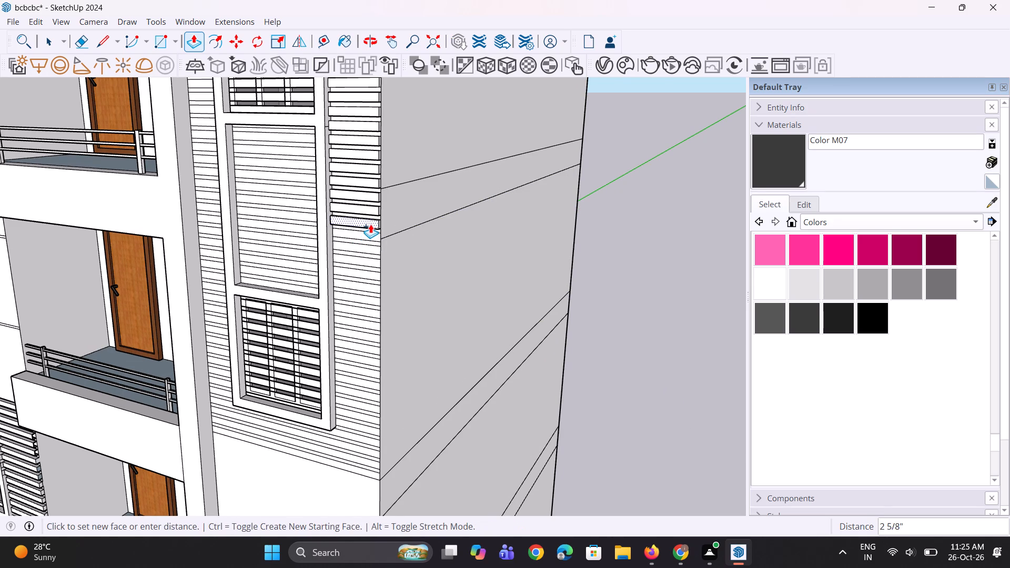
{"action": "left_click", "coordinate": [369, 212]}
Extrude the next five wide strips down between the middle panel of the frame and the building corner.
{"action": "scroll", "coordinate": [391, 238], "scroll_direction": "up", "scroll_amount": 1}
{"action": "middle_click_drag", "start_coordinate": [387, 238], "coordinate": [365, 238]}
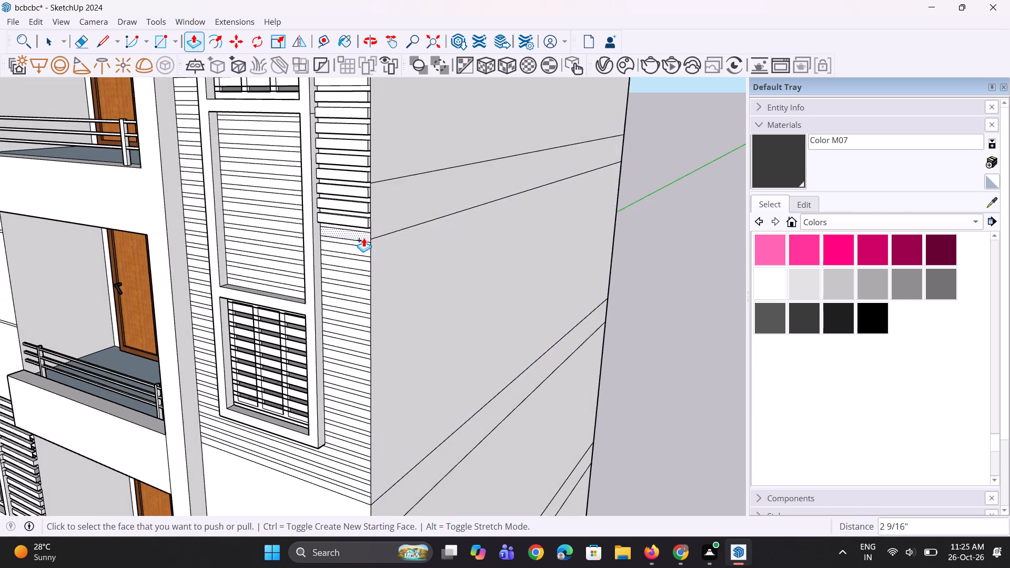
{"action": "scroll", "coordinate": [363, 238], "scroll_direction": "up", "scroll_amount": 3}
{"action": "double_click", "coordinate": [363, 238]}
{"action": "double_click", "coordinate": [366, 259]}
{"action": "scroll", "coordinate": [367, 285], "scroll_direction": "up", "scroll_amount": 2}
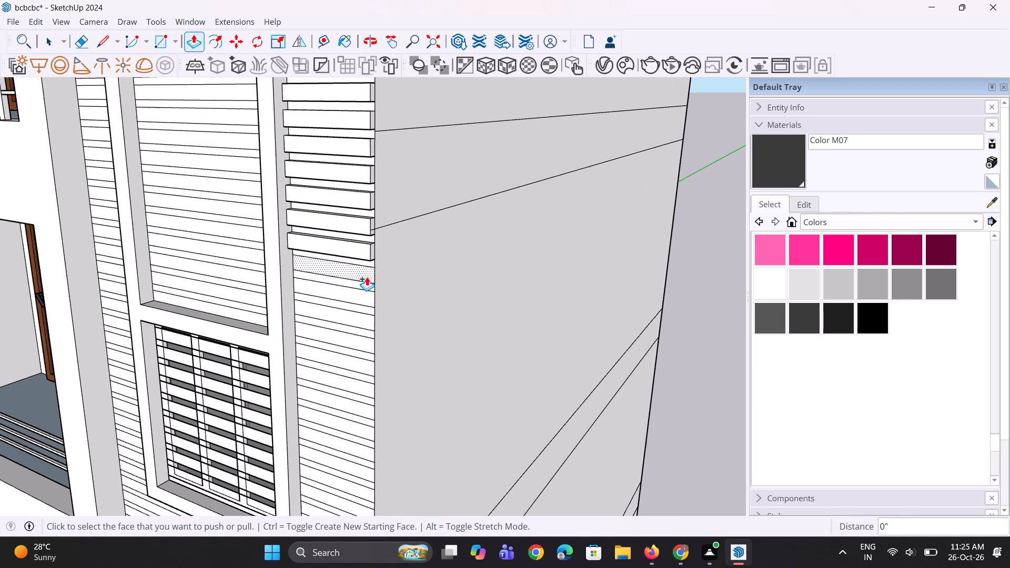
{"action": "double_click", "coordinate": [367, 271]}
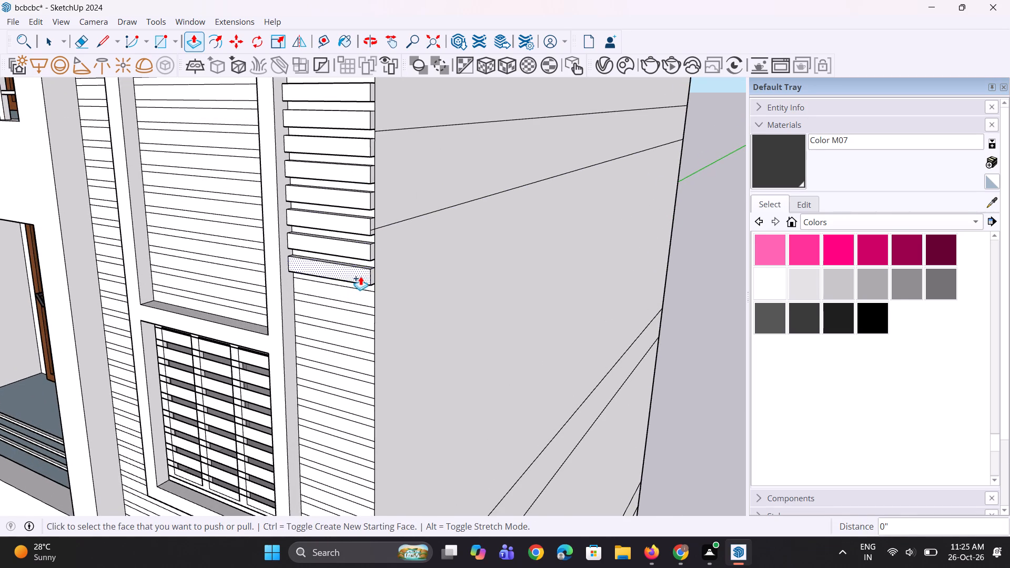
{"action": "scroll", "coordinate": [362, 276], "scroll_direction": "up", "scroll_amount": 7}
{"action": "left_click", "coordinate": [358, 272]}
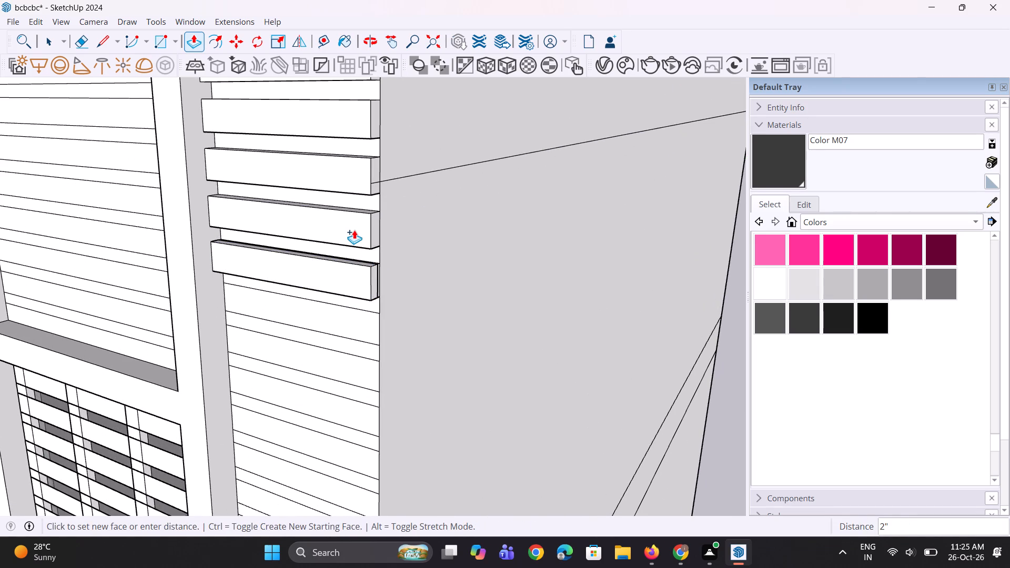
{"action": "key", "text": "Escape"}
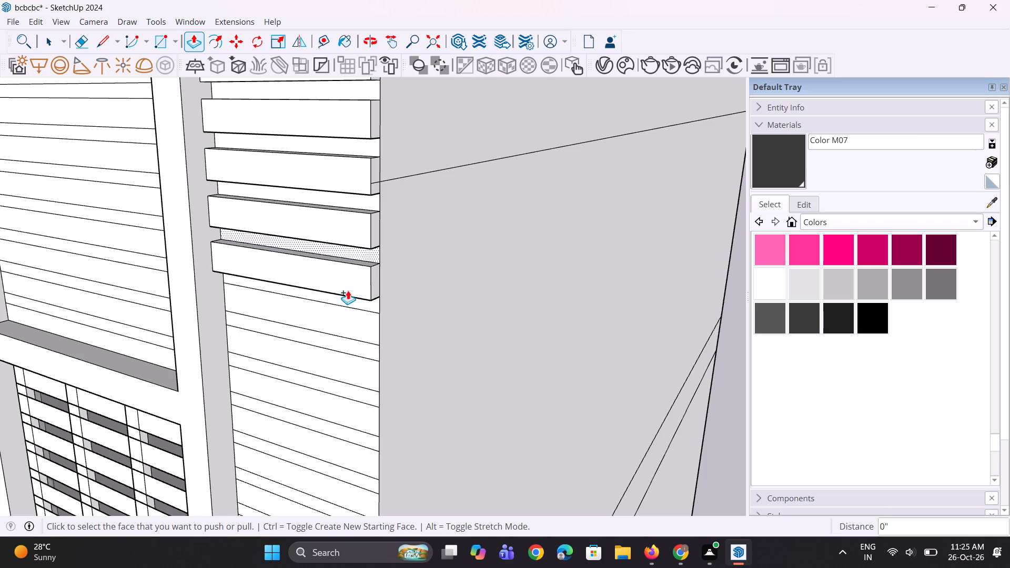
{"action": "double_click", "coordinate": [348, 321]}
{"action": "double_click", "coordinate": [339, 356]}
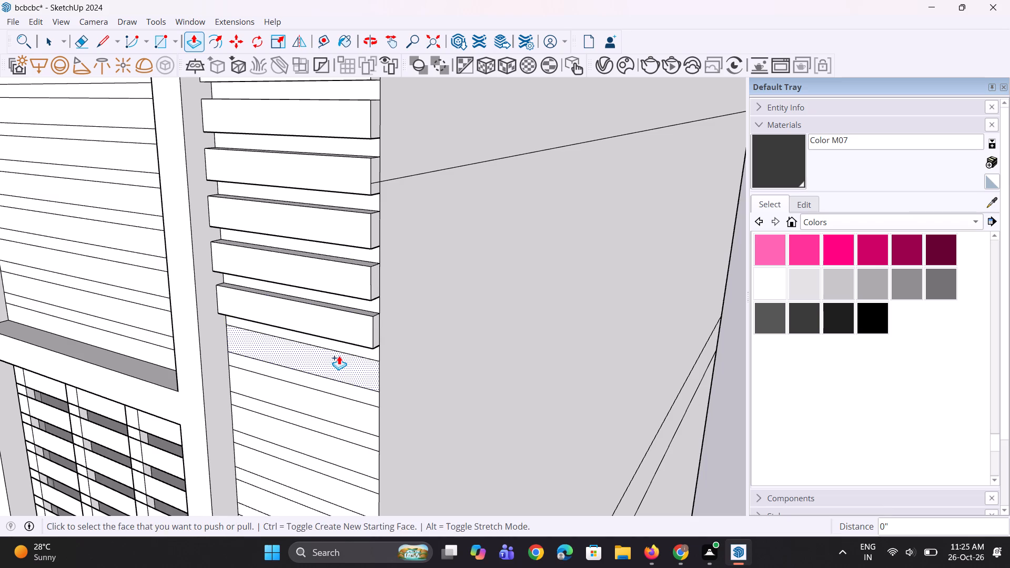
Pull the front faces of the two lowest extruded strips out to match the depth of the strips above.
{"action": "scroll", "coordinate": [331, 271], "scroll_direction": "down", "scroll_amount": 4}
{"action": "middle_click_drag", "start_coordinate": [386, 299], "coordinate": [179, 281]}
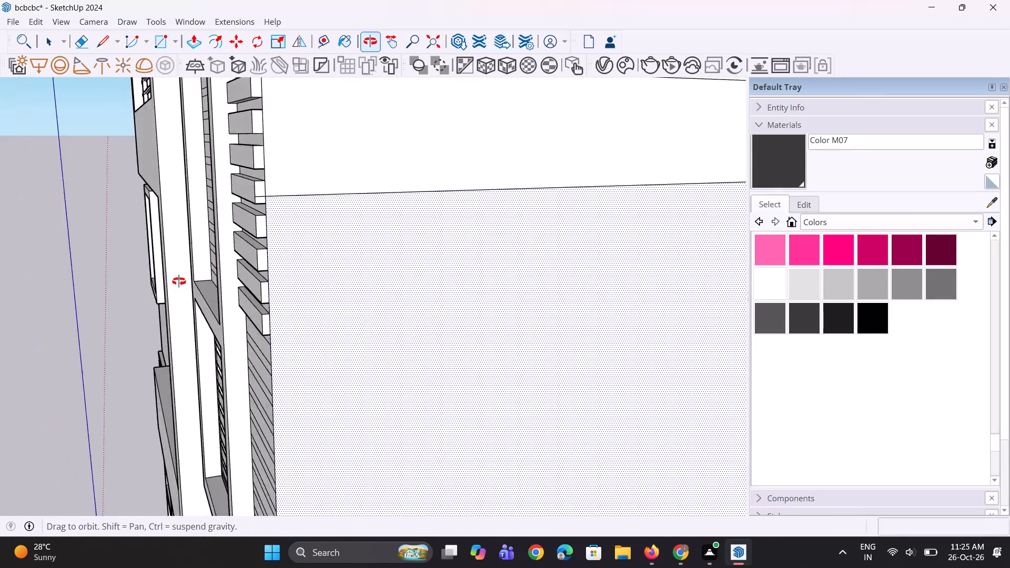
{"action": "middle_click_drag", "start_coordinate": [179, 281], "coordinate": [316, 286]}
{"action": "scroll", "coordinate": [316, 287], "scroll_direction": "up", "scroll_amount": 6}
{"action": "left_click", "coordinate": [308, 297]}
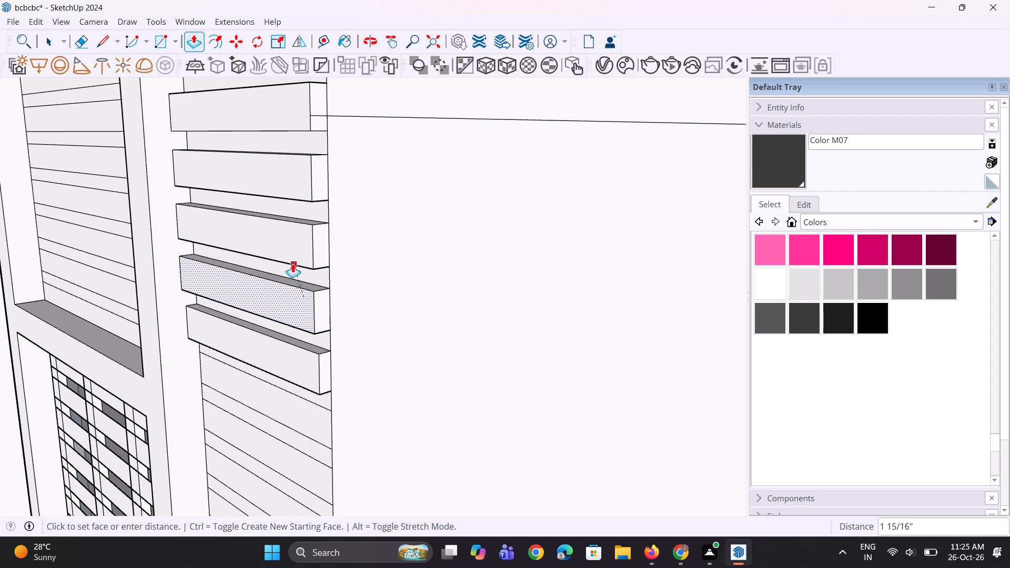
{"action": "left_click", "coordinate": [292, 250]}
{"action": "double_click", "coordinate": [291, 354]}
Extrude the next four wide strips down, beside the top of the lower window, outward by about 2 9/16".
{"action": "scroll", "coordinate": [279, 307], "scroll_direction": "down", "scroll_amount": 5}
{"action": "left_click", "coordinate": [294, 370]}
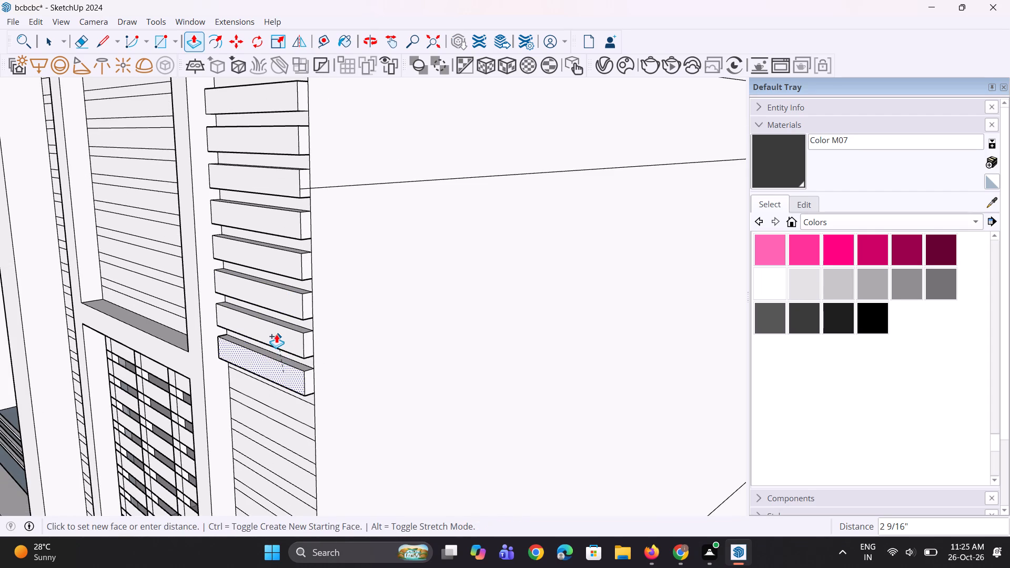
{"action": "left_click", "coordinate": [276, 334]}
{"action": "double_click", "coordinate": [283, 407]}
{"action": "scroll", "coordinate": [294, 316], "scroll_direction": "down", "scroll_amount": 5}
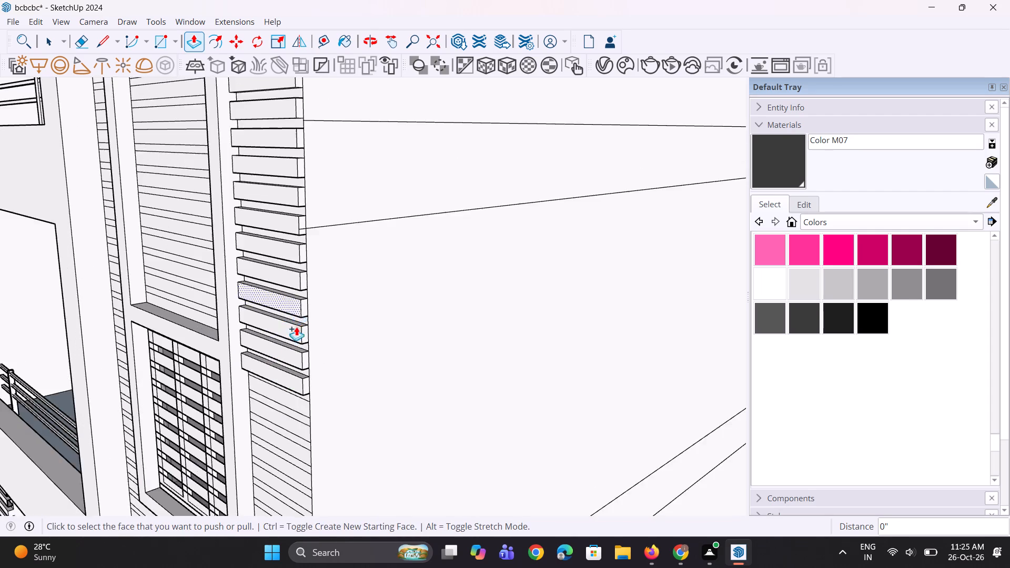
{"action": "scroll", "coordinate": [290, 402], "scroll_direction": "up", "scroll_amount": 8}
{"action": "double_click", "coordinate": [300, 388]}
{"action": "double_click", "coordinate": [295, 441]}
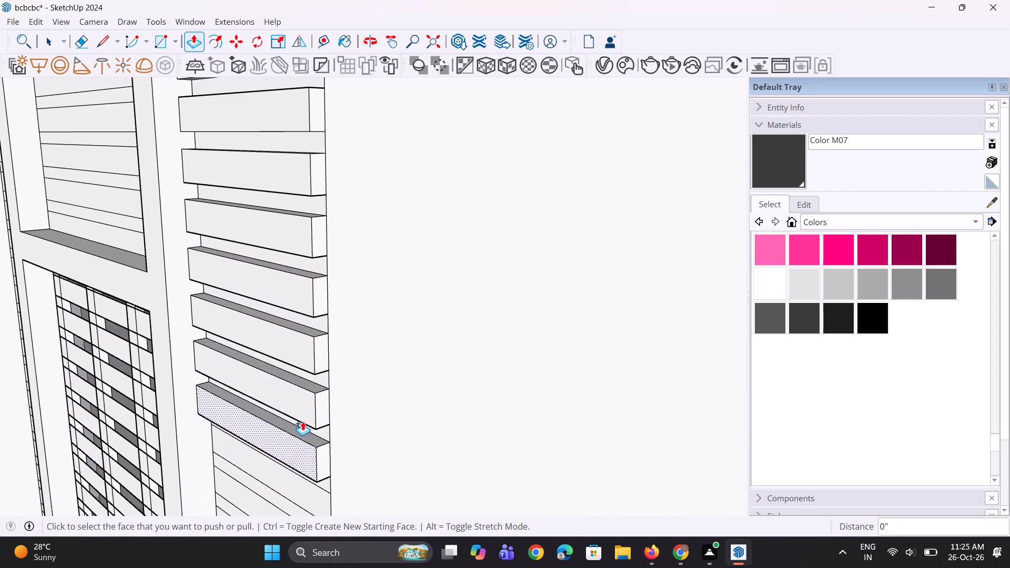
Repeat the same extrusion on the next eight wide strips between the lower window and the building corner.
{"action": "scroll", "coordinate": [286, 282], "scroll_direction": "down", "scroll_amount": 11}
{"action": "scroll", "coordinate": [284, 413], "scroll_direction": "up", "scroll_amount": 9}
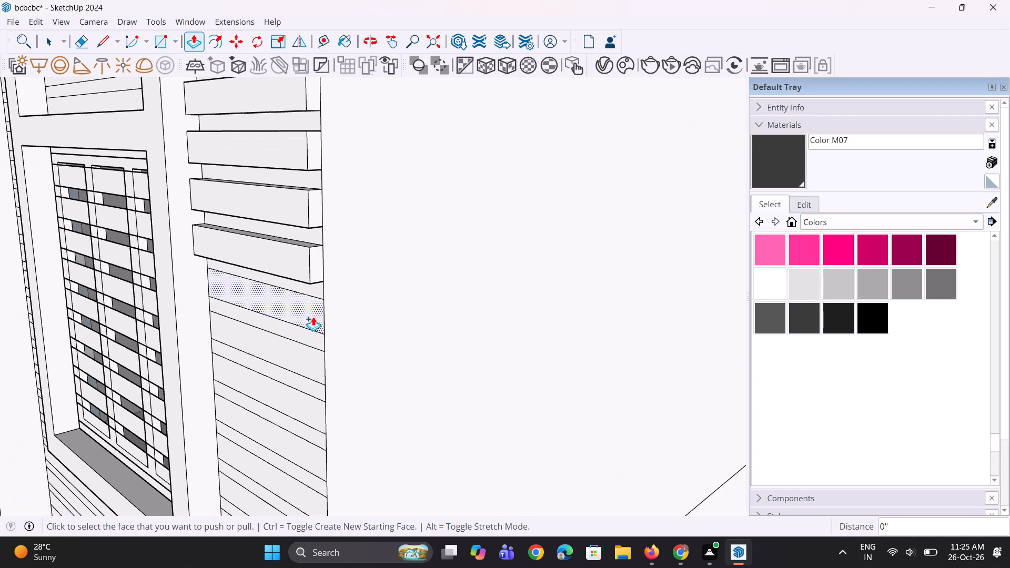
{"action": "double_click", "coordinate": [313, 317]}
{"action": "double_click", "coordinate": [305, 350]}
{"action": "double_click", "coordinate": [295, 403]}
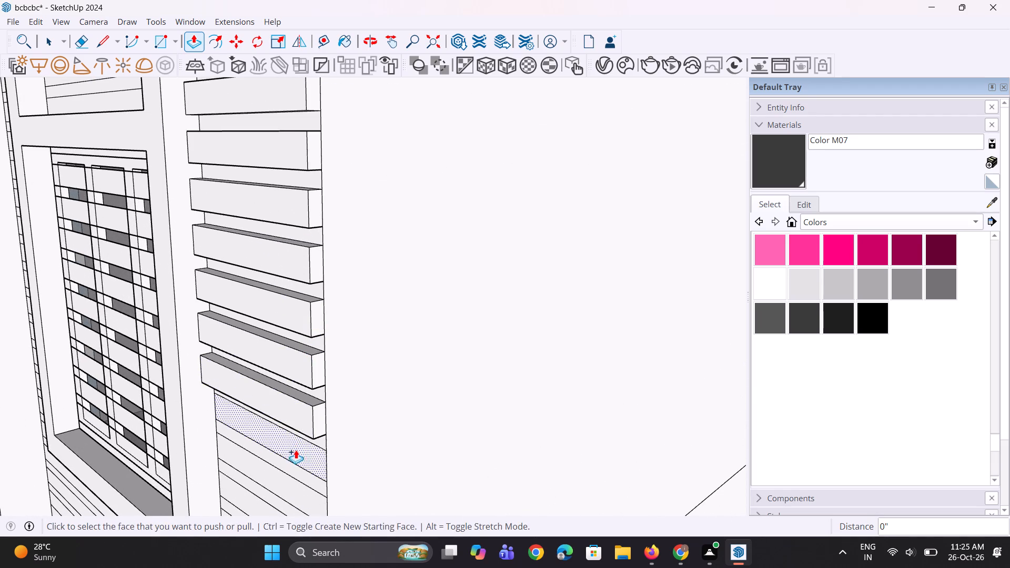
{"action": "double_click", "coordinate": [296, 452]}
{"action": "scroll", "coordinate": [302, 250], "scroll_direction": "down", "scroll_amount": 9}
{"action": "scroll", "coordinate": [294, 390], "scroll_direction": "up", "scroll_amount": 4}
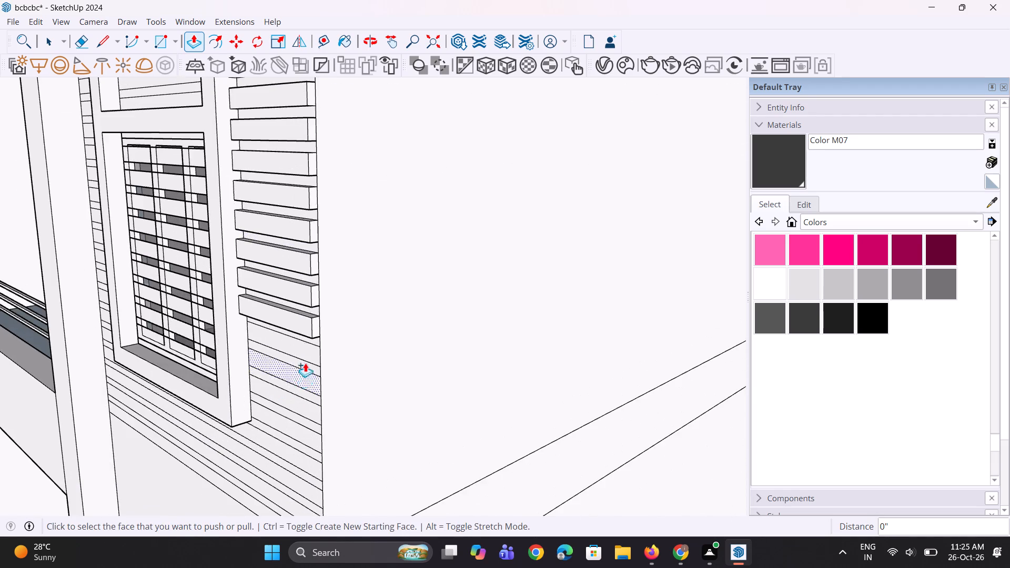
{"action": "scroll", "coordinate": [305, 363], "scroll_direction": "up", "scroll_amount": 3}
{"action": "double_click", "coordinate": [309, 355]}
{"action": "double_click", "coordinate": [306, 400]}
{"action": "double_click", "coordinate": [300, 436]}
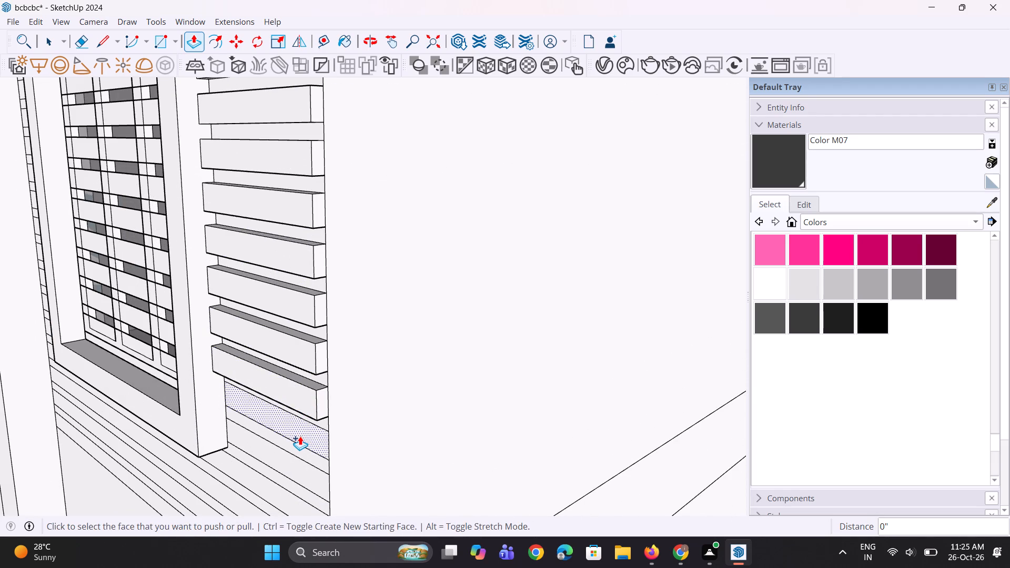
{"action": "double_click", "coordinate": [295, 475]}
Repeat the same extrusion on the four full-width strips at and below the bottom of the window frame.
{"action": "scroll", "coordinate": [277, 334], "scroll_direction": "down", "scroll_amount": 5}
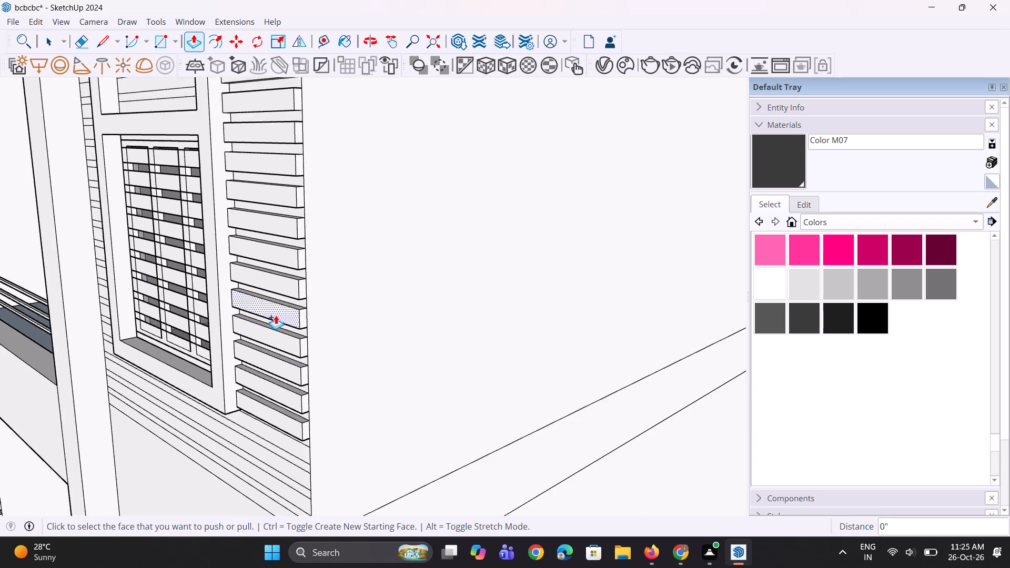
{"action": "scroll", "coordinate": [276, 315], "scroll_direction": "down", "scroll_amount": 4}
{"action": "scroll", "coordinate": [284, 401], "scroll_direction": "up", "scroll_amount": 5}
{"action": "double_click", "coordinate": [287, 407]}
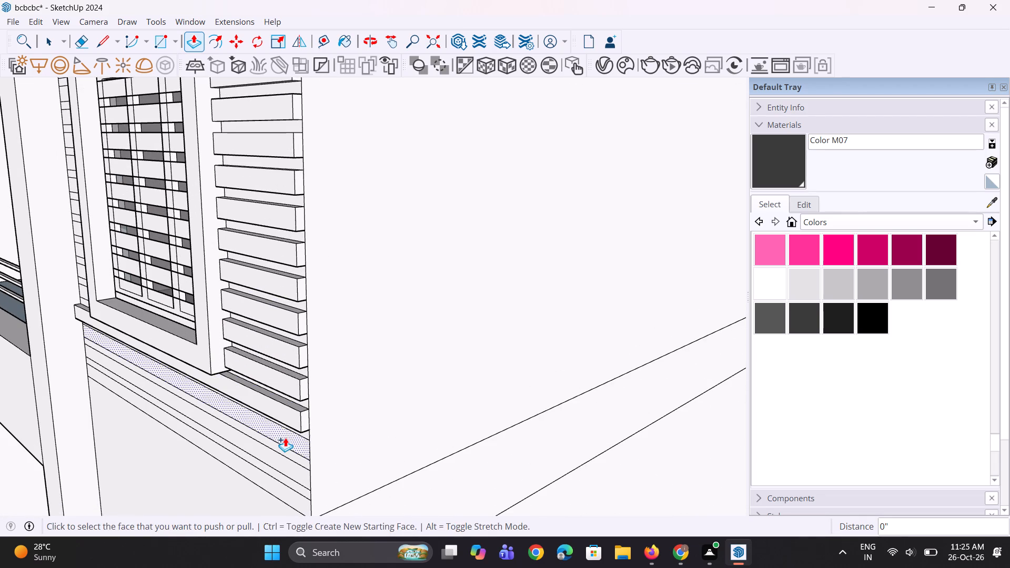
{"action": "double_click", "coordinate": [285, 438]}
{"action": "double_click", "coordinate": [288, 461]}
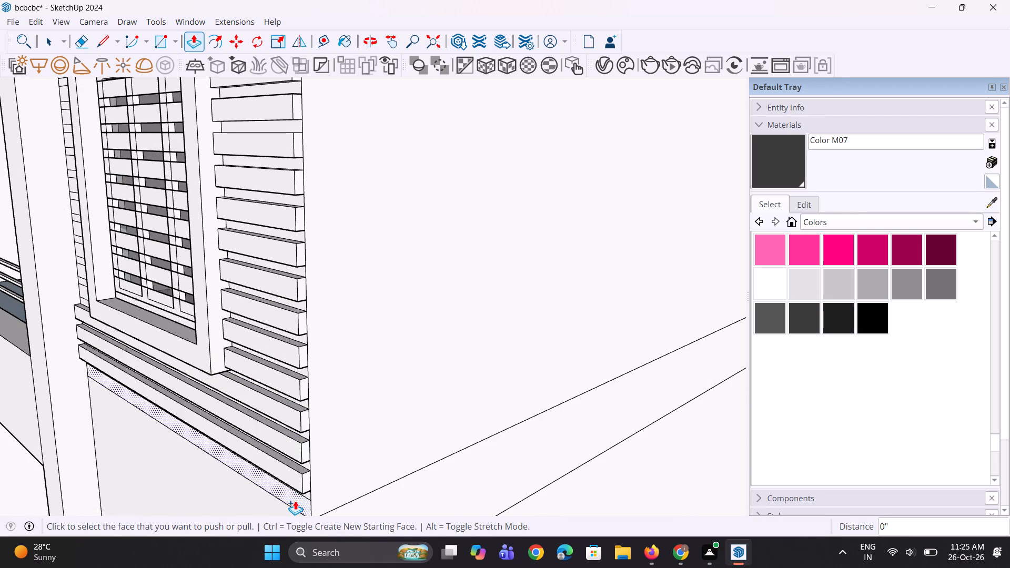
{"action": "double_click", "coordinate": [295, 501]}
Repeat the same extrusion on the lowest three wide strips between the balcony column and the window frame.
{"action": "middle_click_drag", "start_coordinate": [269, 462], "coordinate": [442, 400]}
{"action": "scroll", "coordinate": [480, 390], "scroll_direction": "down", "scroll_amount": 9}
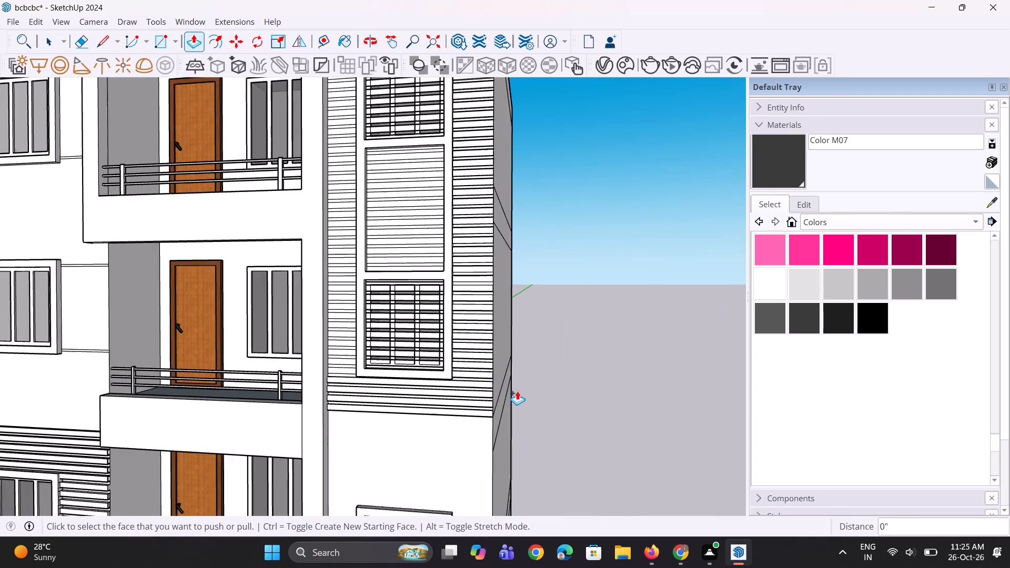
{"action": "scroll", "coordinate": [517, 392], "scroll_direction": "up", "scroll_amount": 1}
{"action": "middle_click_drag", "start_coordinate": [516, 392], "coordinate": [499, 393]}
{"action": "scroll", "coordinate": [292, 362], "scroll_direction": "up", "scroll_amount": 7}
{"action": "double_click", "coordinate": [320, 371]}
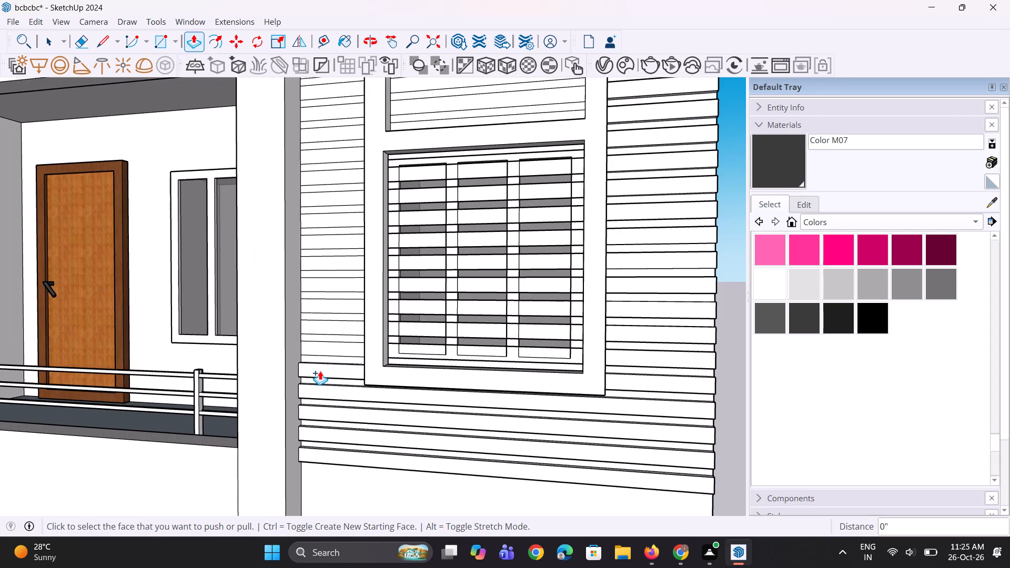
{"action": "double_click", "coordinate": [336, 355]}
{"action": "double_click", "coordinate": [330, 329]}
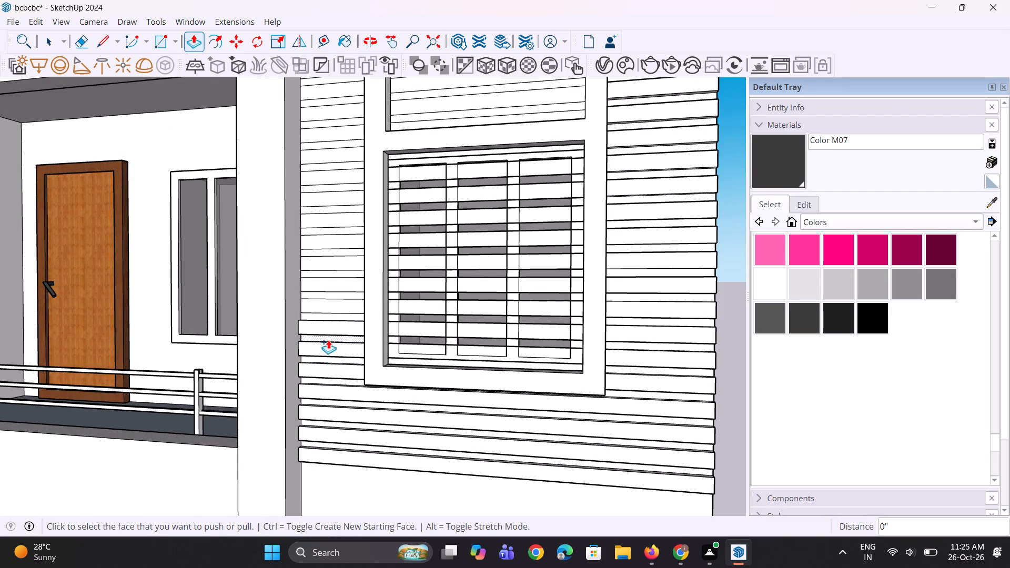
Repeat the same extrusion on the next five wide strips up between the balcony column and the lower window.
{"action": "middle_click_drag", "start_coordinate": [329, 349], "coordinate": [362, 446]}
{"action": "scroll", "coordinate": [329, 278], "scroll_direction": "up", "scroll_amount": 5}
{"action": "double_click", "coordinate": [380, 322]}
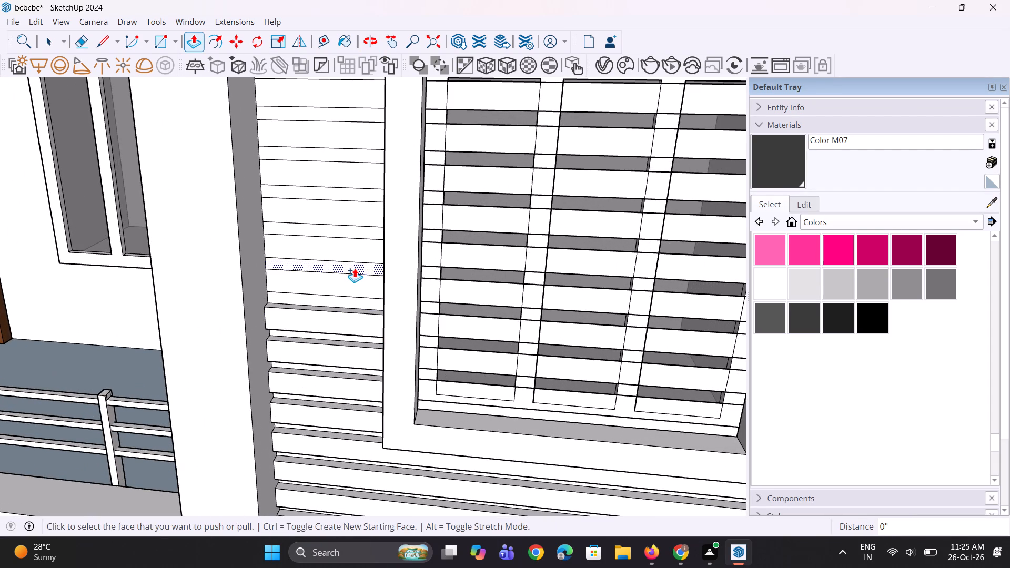
{"action": "double_click", "coordinate": [350, 280]}
{"action": "double_click", "coordinate": [351, 251]}
{"action": "double_click", "coordinate": [349, 210]}
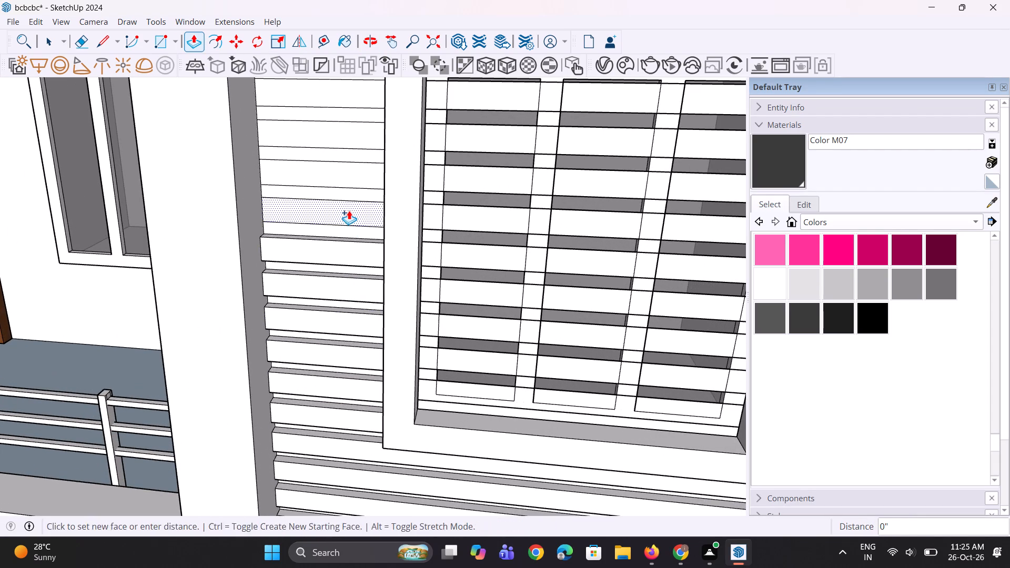
{"action": "double_click", "coordinate": [361, 170]}
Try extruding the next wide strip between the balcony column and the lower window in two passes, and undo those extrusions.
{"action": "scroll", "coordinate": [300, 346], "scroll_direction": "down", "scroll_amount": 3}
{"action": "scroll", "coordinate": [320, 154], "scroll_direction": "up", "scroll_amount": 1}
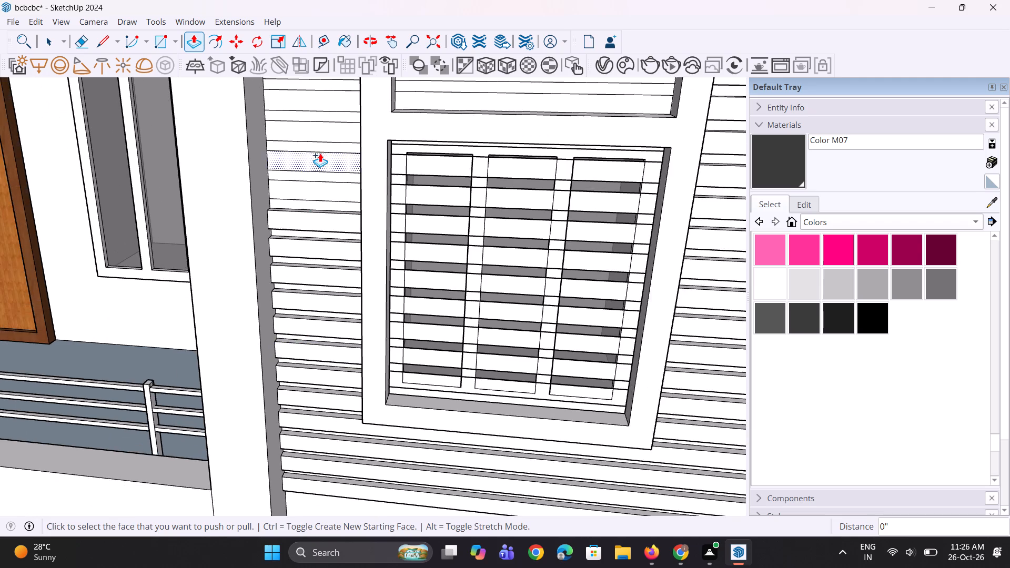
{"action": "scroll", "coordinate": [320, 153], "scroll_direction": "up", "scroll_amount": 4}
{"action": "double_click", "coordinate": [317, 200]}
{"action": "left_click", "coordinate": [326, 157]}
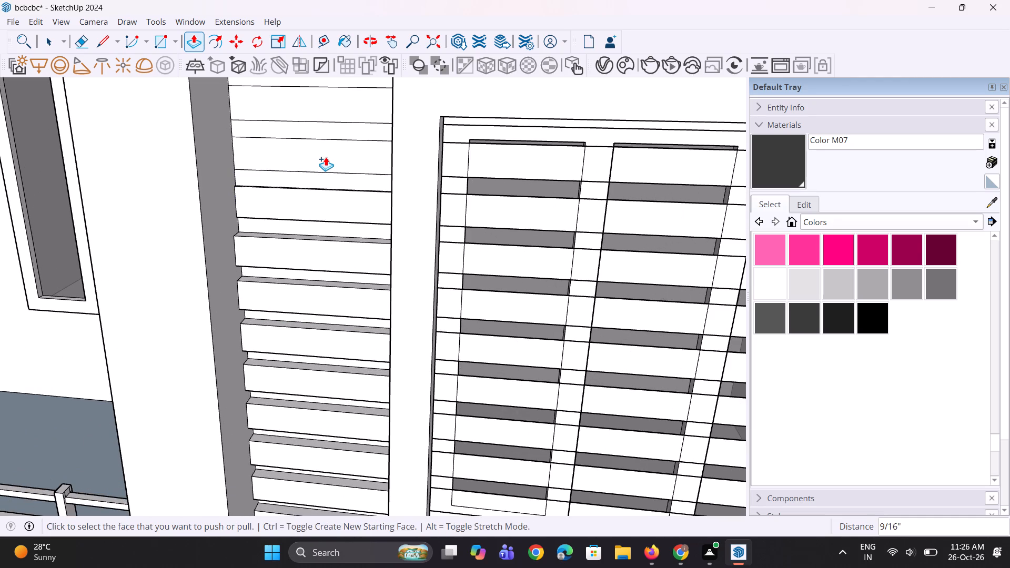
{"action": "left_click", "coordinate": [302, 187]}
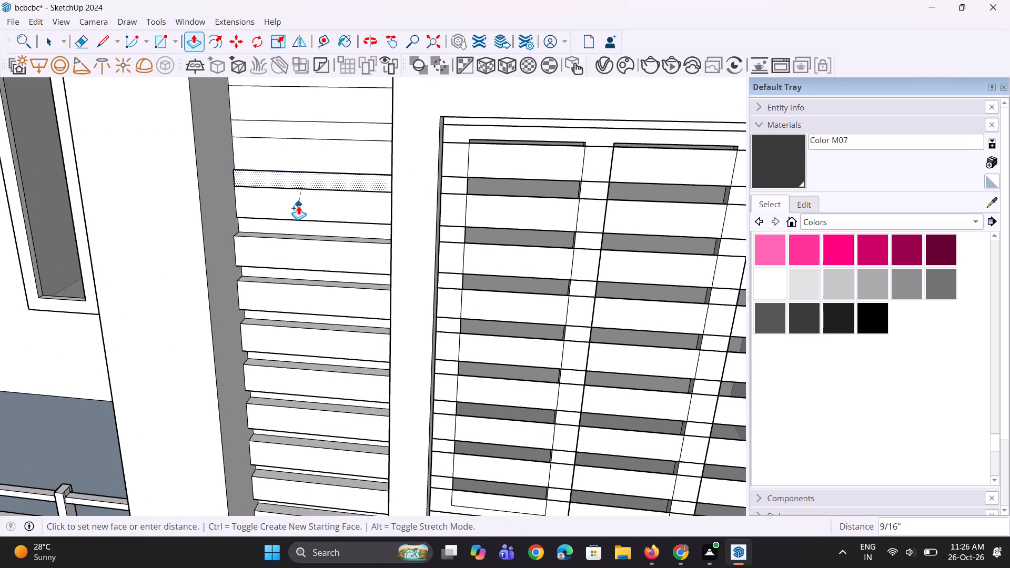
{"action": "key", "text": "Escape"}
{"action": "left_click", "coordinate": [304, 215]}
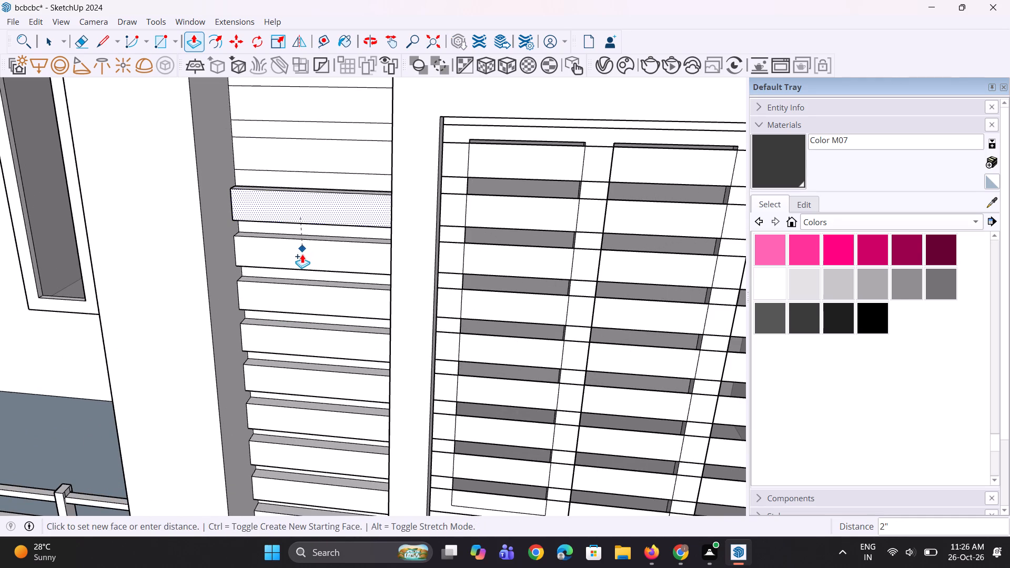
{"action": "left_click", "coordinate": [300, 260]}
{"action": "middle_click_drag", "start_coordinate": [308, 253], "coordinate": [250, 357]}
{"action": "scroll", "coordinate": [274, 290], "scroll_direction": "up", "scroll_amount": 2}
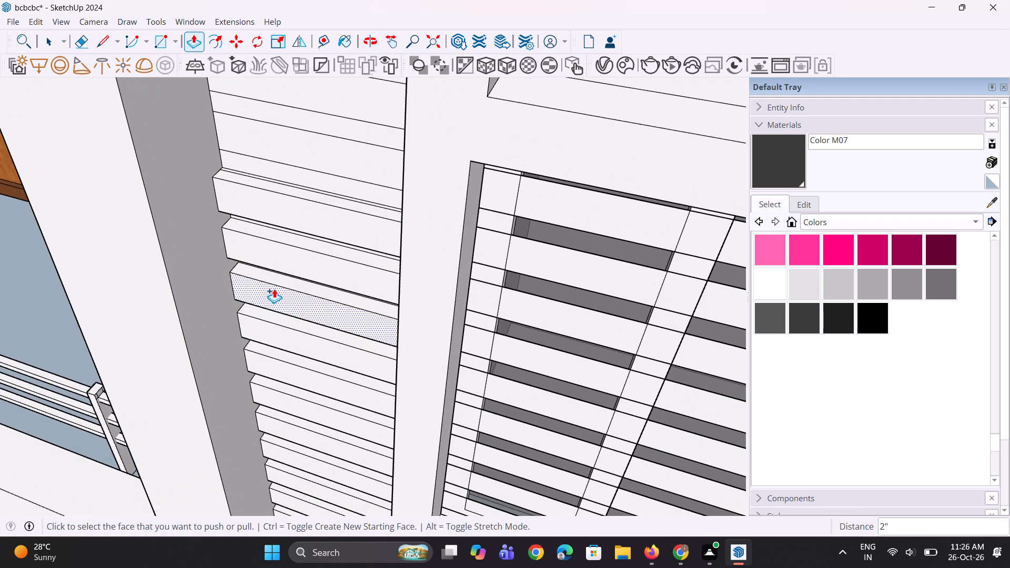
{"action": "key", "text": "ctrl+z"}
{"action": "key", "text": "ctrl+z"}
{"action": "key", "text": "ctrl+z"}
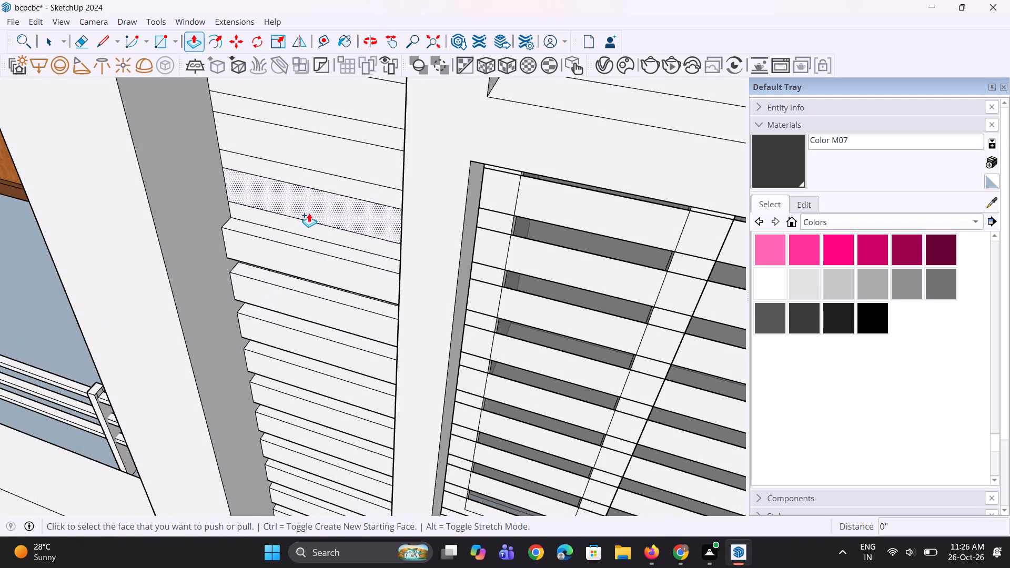
Extrude the next wide strip beside the top of the lower window by 2 9/16", and repeat it on the next three wide strips up.
{"action": "left_click", "coordinate": [309, 213]}
{"action": "left_click", "coordinate": [333, 282]}
{"action": "scroll", "coordinate": [336, 191], "scroll_direction": "up", "scroll_amount": 1}
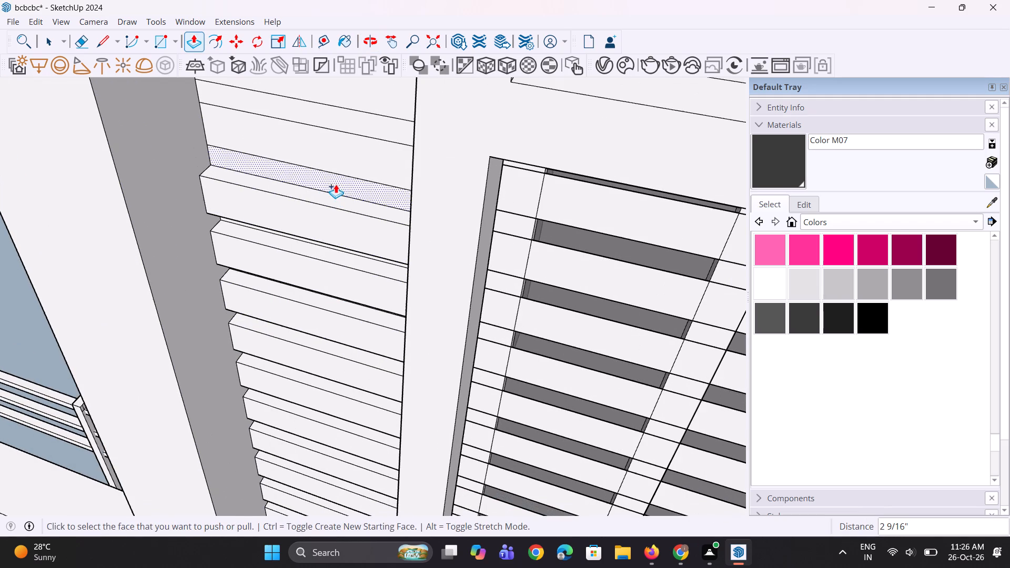
{"action": "double_click", "coordinate": [362, 159]}
{"action": "scroll", "coordinate": [280, 289], "scroll_direction": "down", "scroll_amount": 9}
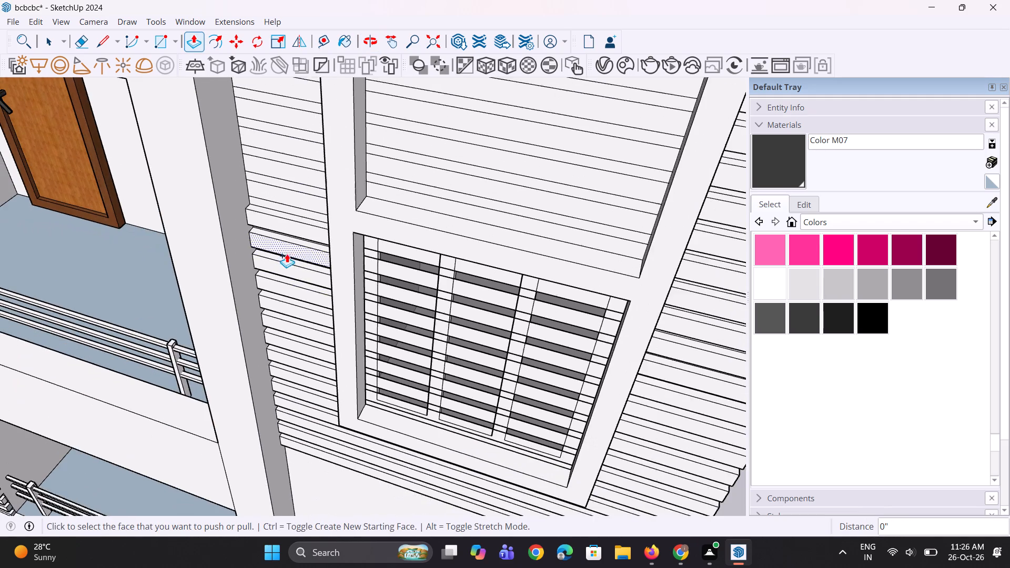
{"action": "scroll", "coordinate": [289, 225], "scroll_direction": "up", "scroll_amount": 5}
{"action": "double_click", "coordinate": [292, 189]}
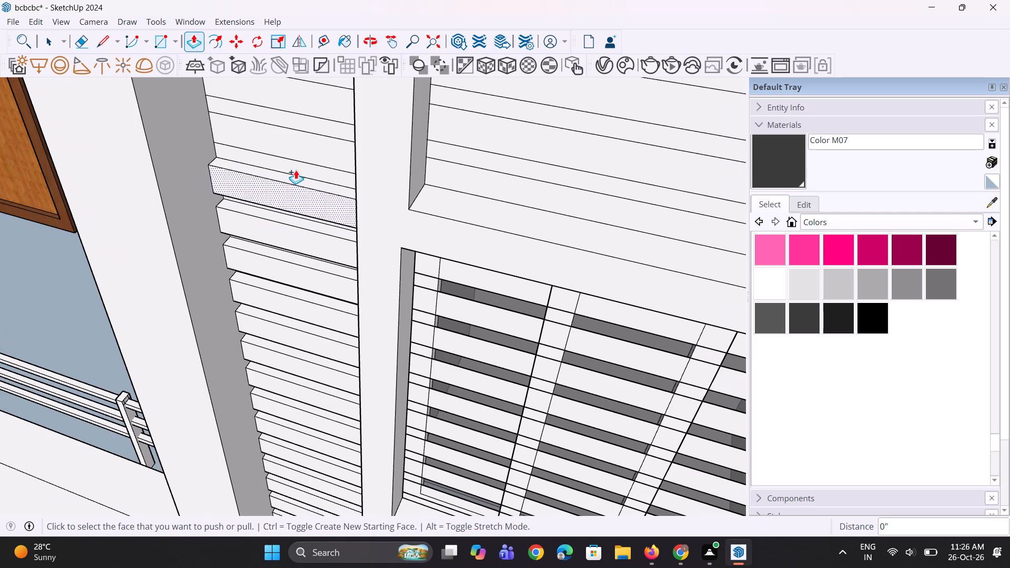
{"action": "double_click", "coordinate": [299, 158]}
Repeat the same extrusion on the next seven wide strips between the balcony column and the middle panel of the window frame.
{"action": "scroll", "coordinate": [269, 338], "scroll_direction": "down", "scroll_amount": 5}
{"action": "scroll", "coordinate": [290, 278], "scroll_direction": "down", "scroll_amount": 3}
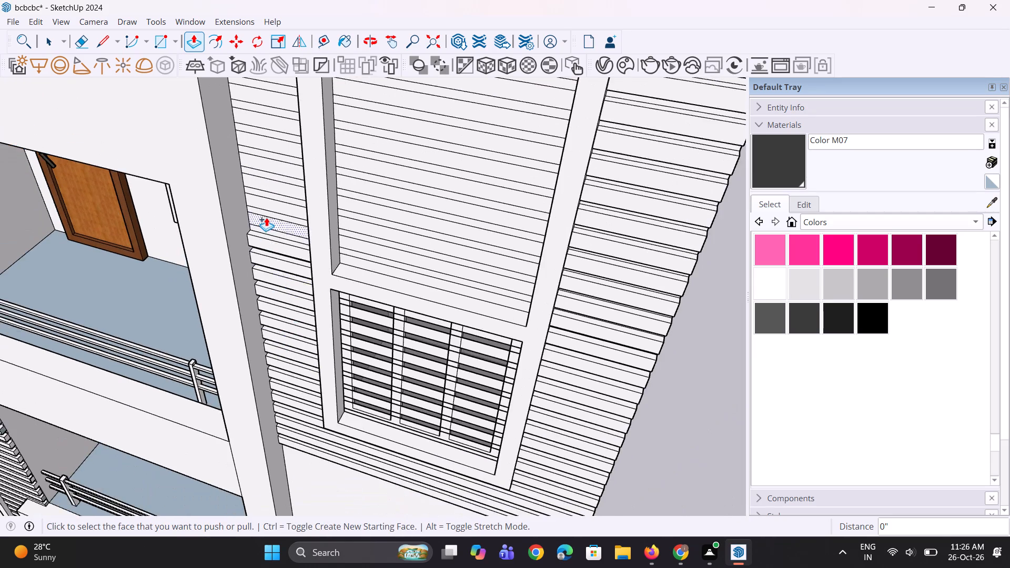
{"action": "scroll", "coordinate": [266, 217], "scroll_direction": "up", "scroll_amount": 7}
{"action": "double_click", "coordinate": [266, 227]}
{"action": "double_click", "coordinate": [293, 207]}
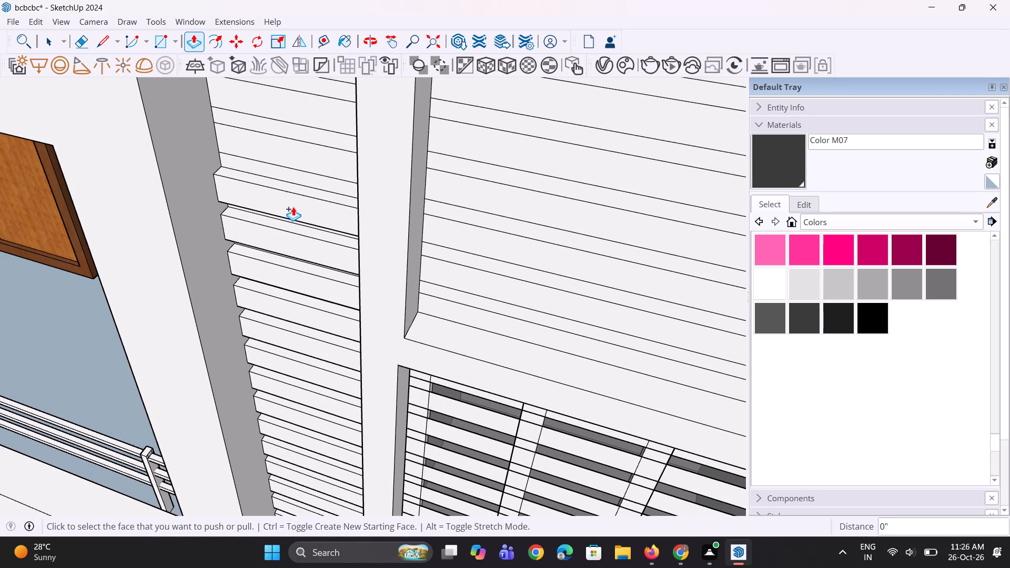
{"action": "double_click", "coordinate": [316, 161]}
{"action": "scroll", "coordinate": [277, 419], "scroll_direction": "down", "scroll_amount": 9}
{"action": "scroll", "coordinate": [281, 298], "scroll_direction": "up", "scroll_amount": 3}
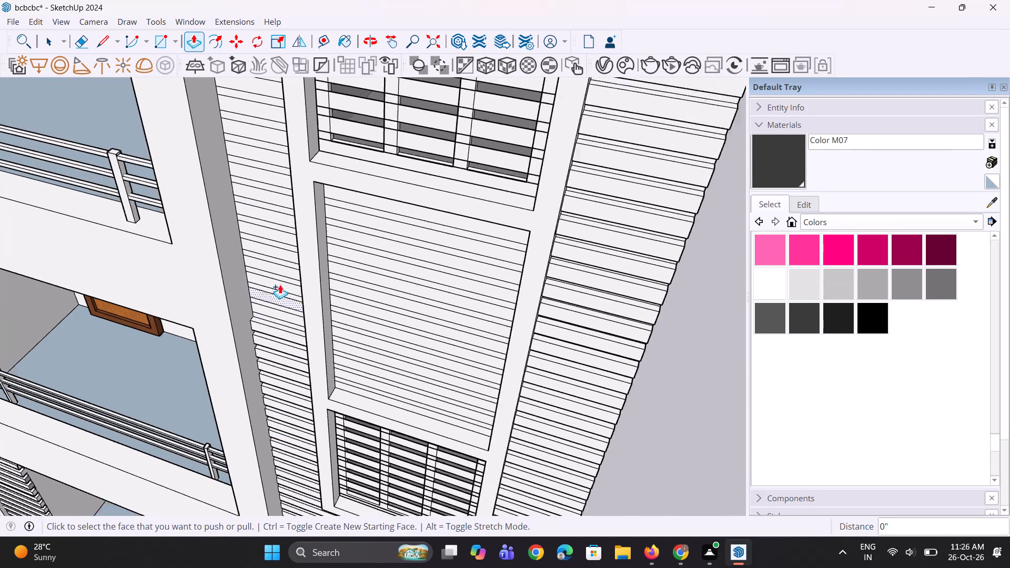
{"action": "scroll", "coordinate": [280, 285], "scroll_direction": "up", "scroll_amount": 8}
{"action": "double_click", "coordinate": [293, 308]}
{"action": "double_click", "coordinate": [298, 274]}
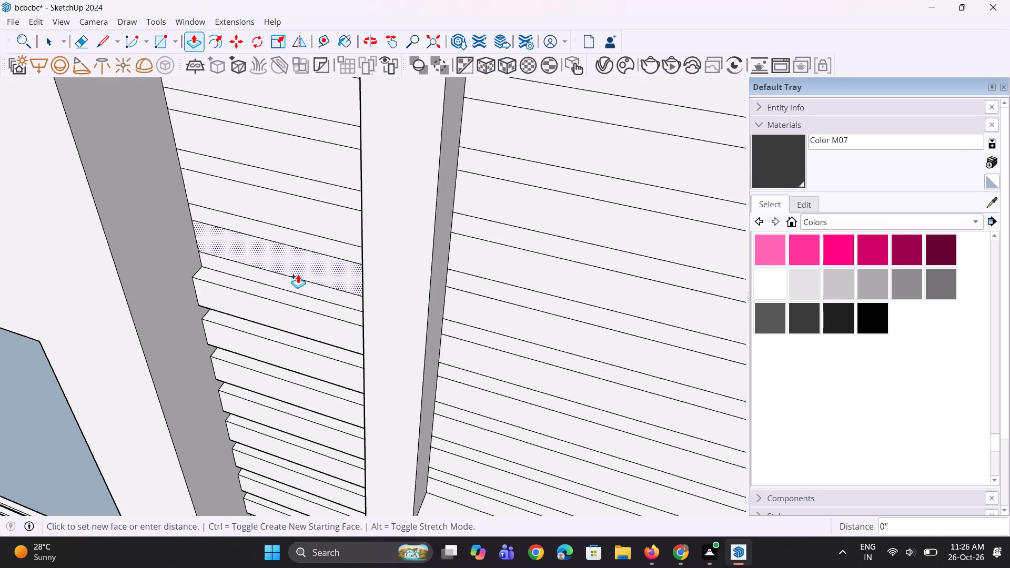
{"action": "double_click", "coordinate": [319, 234]}
{"action": "double_click", "coordinate": [336, 157]}
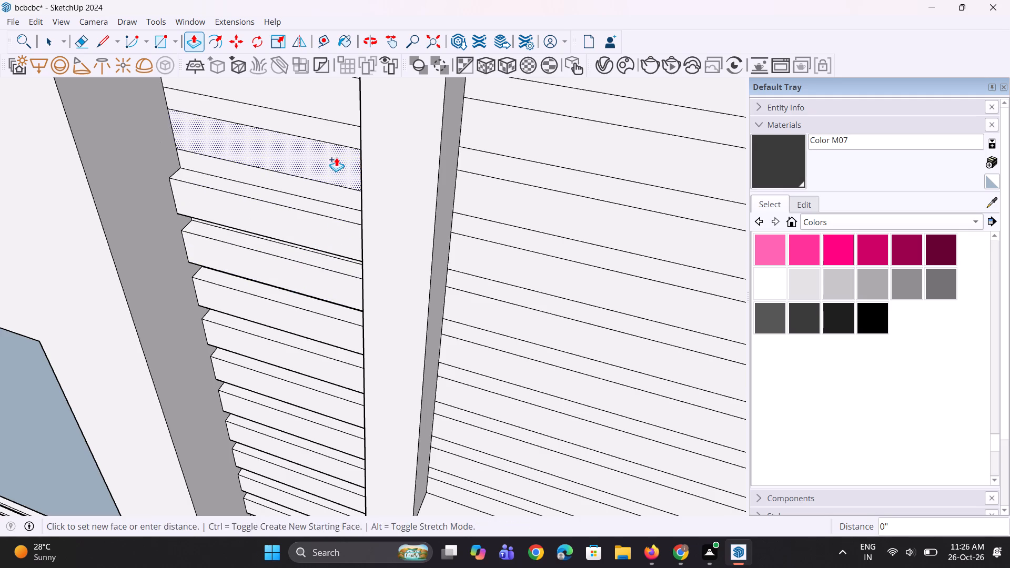
Repeat the same extrusion on the next six wide strips up beside the upper part of the middle panel.
{"action": "scroll", "coordinate": [347, 366], "scroll_direction": "down", "scroll_amount": 6}
{"action": "scroll", "coordinate": [328, 302], "scroll_direction": "down", "scroll_amount": 3}
{"action": "scroll", "coordinate": [292, 223], "scroll_direction": "up", "scroll_amount": 3}
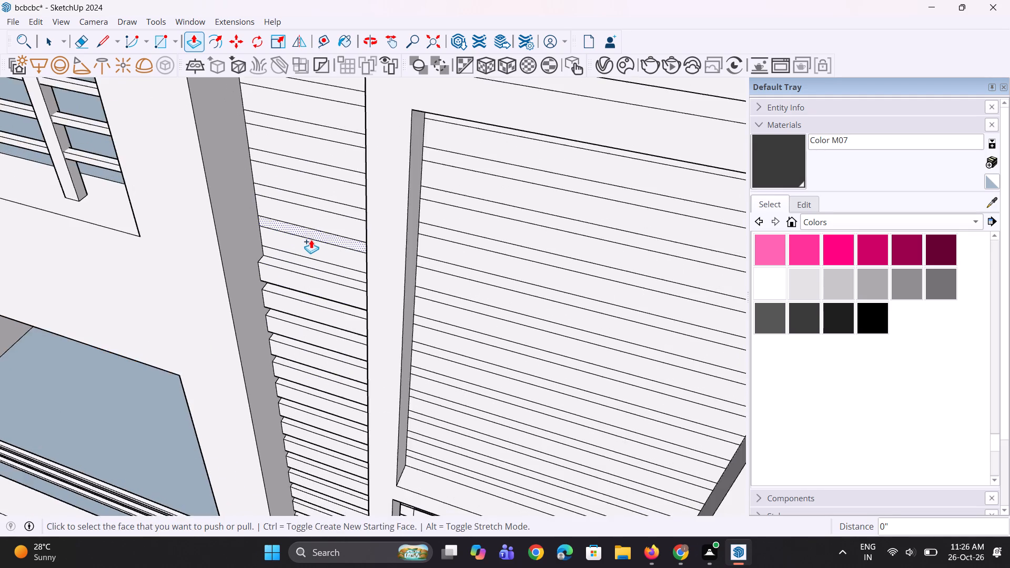
{"action": "scroll", "coordinate": [311, 239], "scroll_direction": "up", "scroll_amount": 3}
{"action": "double_click", "coordinate": [309, 253]}
{"action": "double_click", "coordinate": [322, 220]}
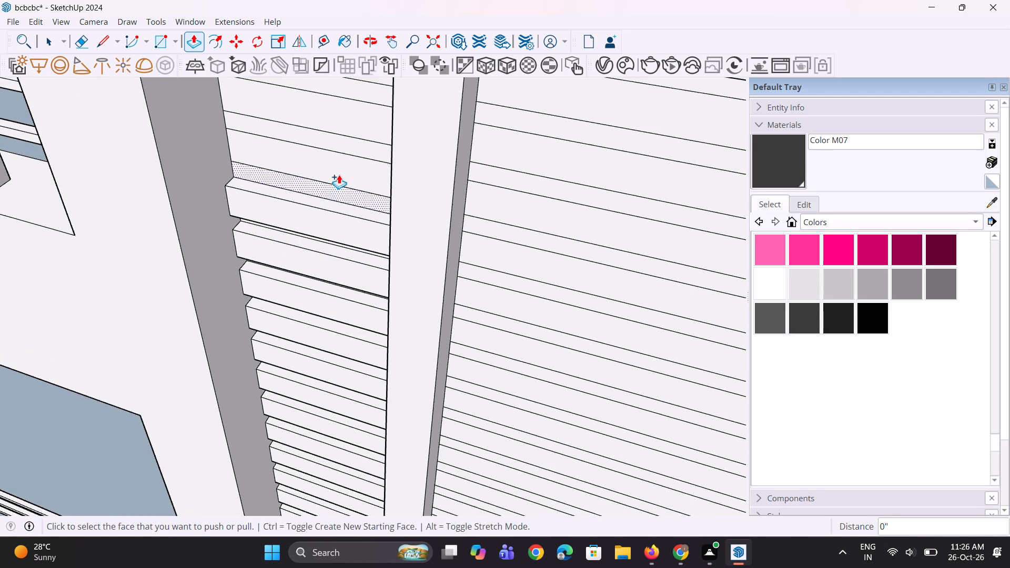
{"action": "double_click", "coordinate": [339, 175]}
{"action": "scroll", "coordinate": [310, 326], "scroll_direction": "down", "scroll_amount": 5}
{"action": "scroll", "coordinate": [331, 178], "scroll_direction": "up", "scroll_amount": 6}
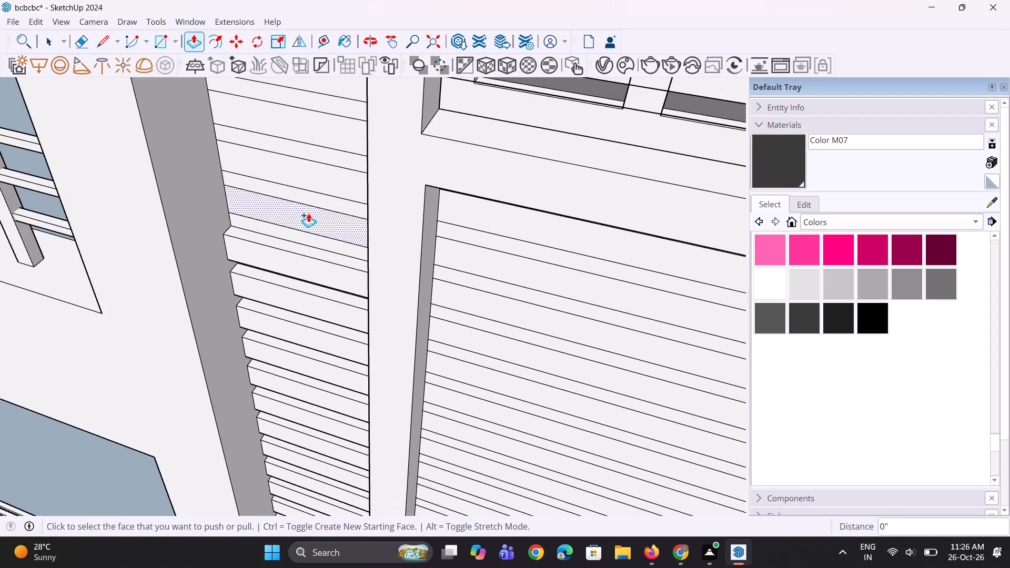
{"action": "double_click", "coordinate": [308, 213]}
{"action": "double_click", "coordinate": [319, 189]}
{"action": "double_click", "coordinate": [335, 139]}
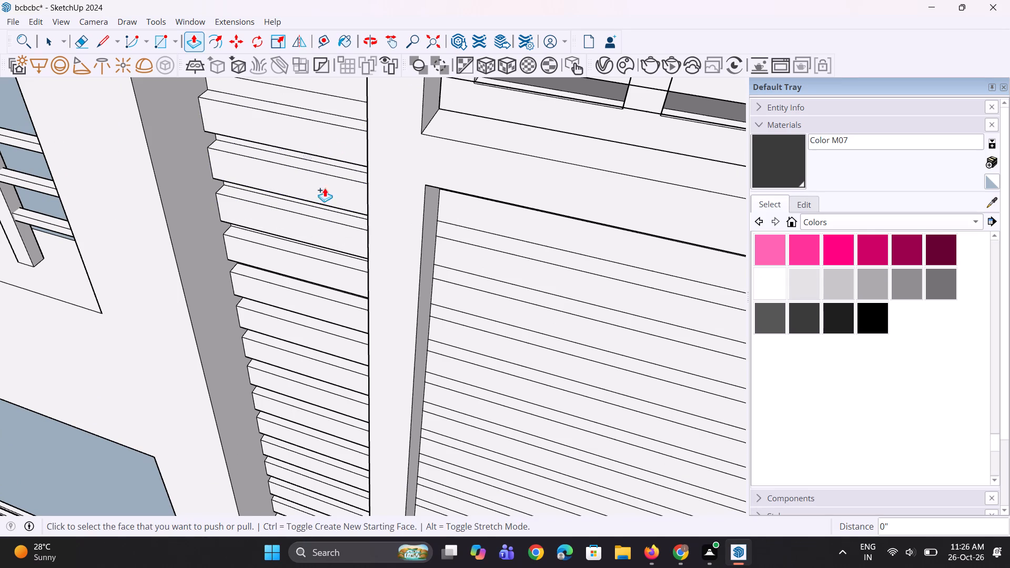
Repeat the same extrusion on the next six wide strips between the balcony column and the lower part of the upper window.
{"action": "scroll", "coordinate": [314, 337], "scroll_direction": "down", "scroll_amount": 5}
{"action": "scroll", "coordinate": [307, 182], "scroll_direction": "up", "scroll_amount": 2}
{"action": "double_click", "coordinate": [307, 194]}
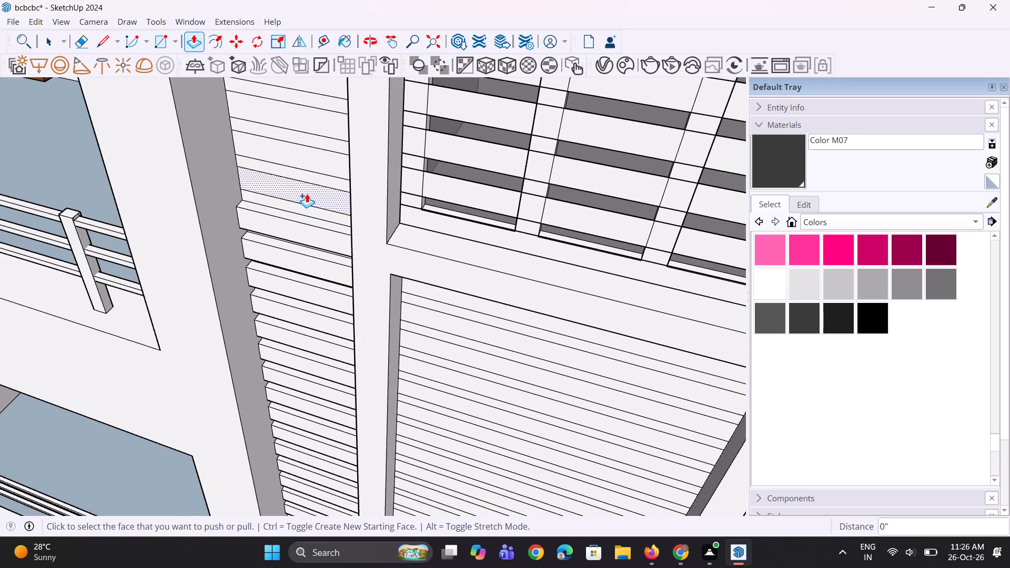
{"action": "double_click", "coordinate": [309, 164]}
{"action": "double_click", "coordinate": [315, 127]}
{"action": "scroll", "coordinate": [323, 319], "scroll_direction": "down", "scroll_amount": 3}
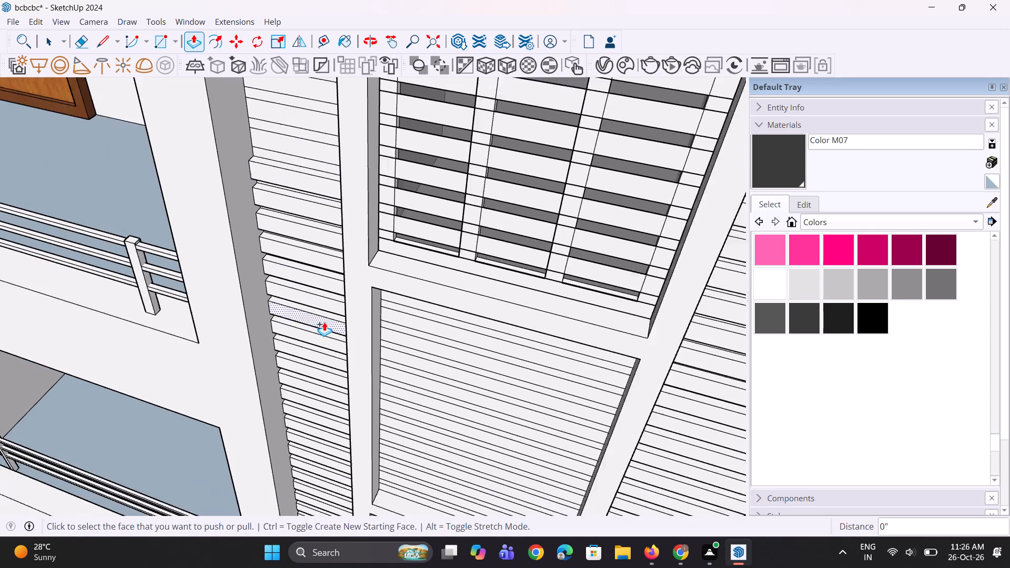
{"action": "scroll", "coordinate": [324, 322], "scroll_direction": "down", "scroll_amount": 5}
{"action": "scroll", "coordinate": [294, 200], "scroll_direction": "up", "scroll_amount": 7}
{"action": "double_click", "coordinate": [310, 228]}
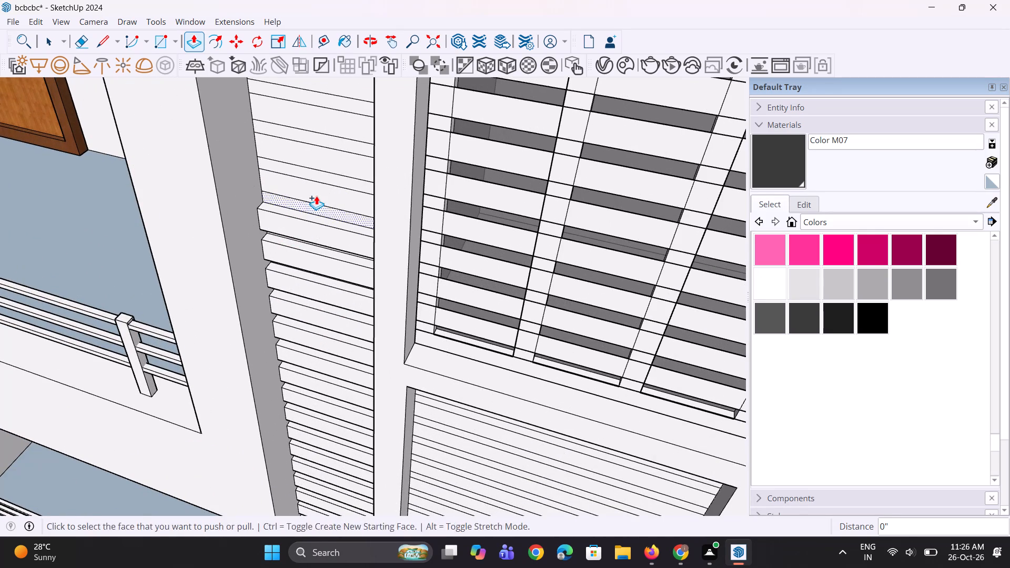
{"action": "double_click", "coordinate": [316, 196]}
{"action": "double_click", "coordinate": [327, 167]}
Repeat the same extrusion on the remaining wide strips beside the upper window, up to the full-width cladding above the frame.
{"action": "scroll", "coordinate": [333, 304], "scroll_direction": "down", "scroll_amount": 5}
{"action": "scroll", "coordinate": [325, 207], "scroll_direction": "up", "scroll_amount": 3}
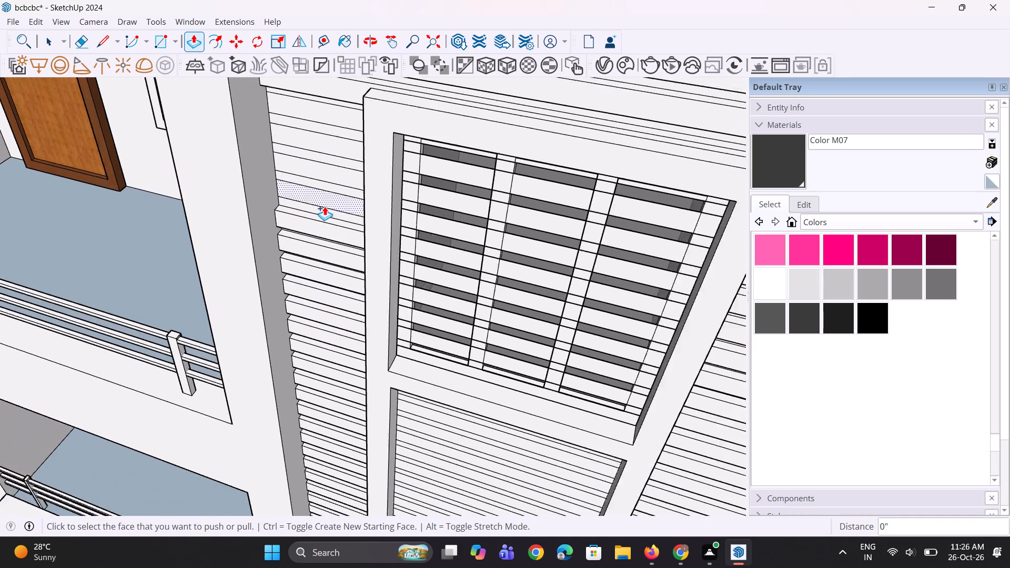
{"action": "double_click", "coordinate": [324, 206]}
{"action": "double_click", "coordinate": [327, 168]}
{"action": "double_click", "coordinate": [338, 144]}
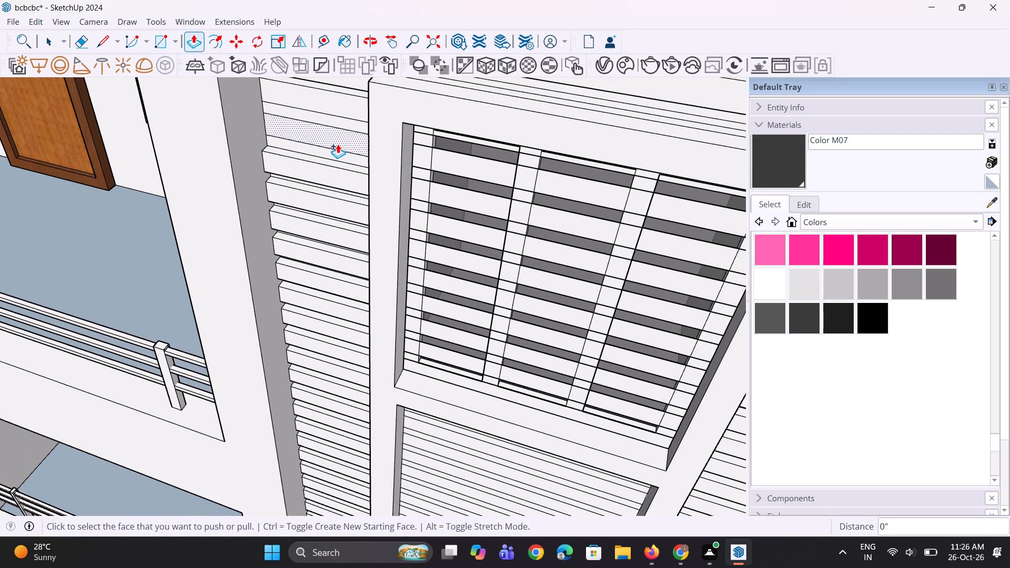
{"action": "middle_click_drag", "start_coordinate": [312, 193], "coordinate": [392, 234]}
{"action": "double_click", "coordinate": [367, 147]}
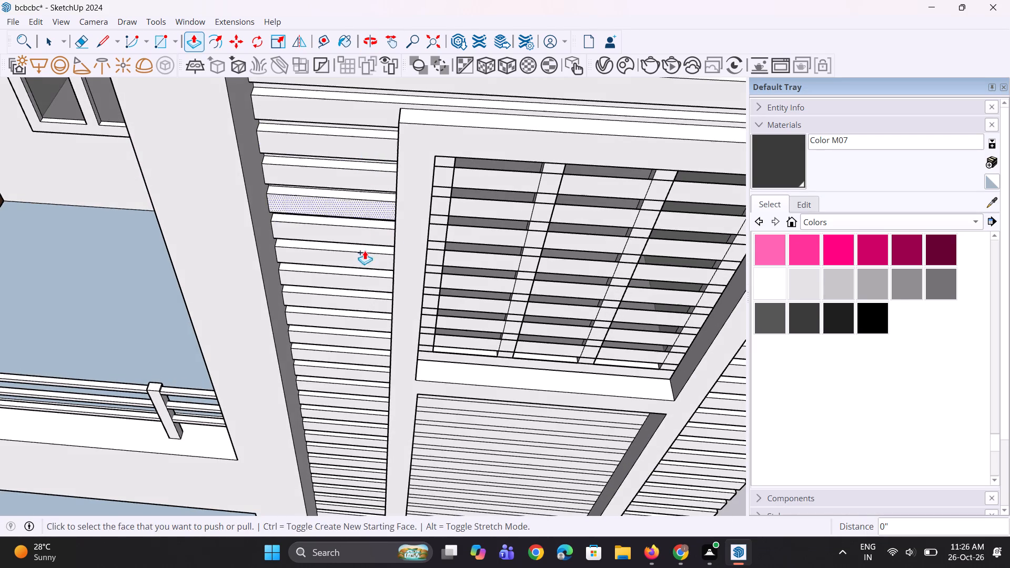
Inspect the cladding around the tall window frame and the building's whole front facade.
{"action": "middle_click_drag", "start_coordinate": [364, 252], "coordinate": [361, 202]}
{"action": "scroll", "coordinate": [278, 300], "scroll_direction": "down", "scroll_amount": 5}
{"action": "middle_click_drag", "start_coordinate": [422, 292], "coordinate": [372, 203]}
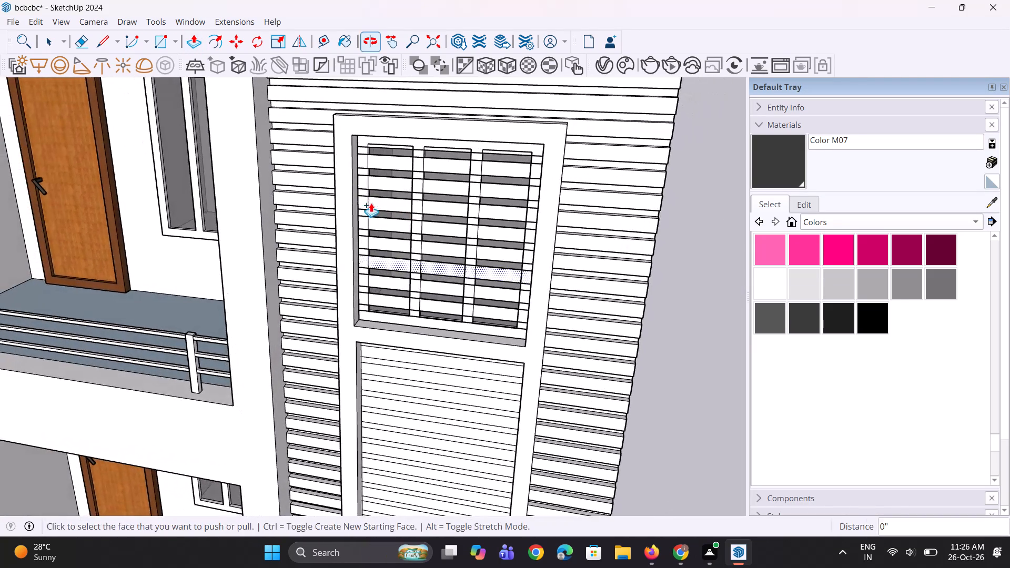
{"action": "scroll", "coordinate": [445, 273], "scroll_direction": "down", "scroll_amount": 4}
{"action": "middle_click_drag", "start_coordinate": [446, 298], "coordinate": [474, 269]}
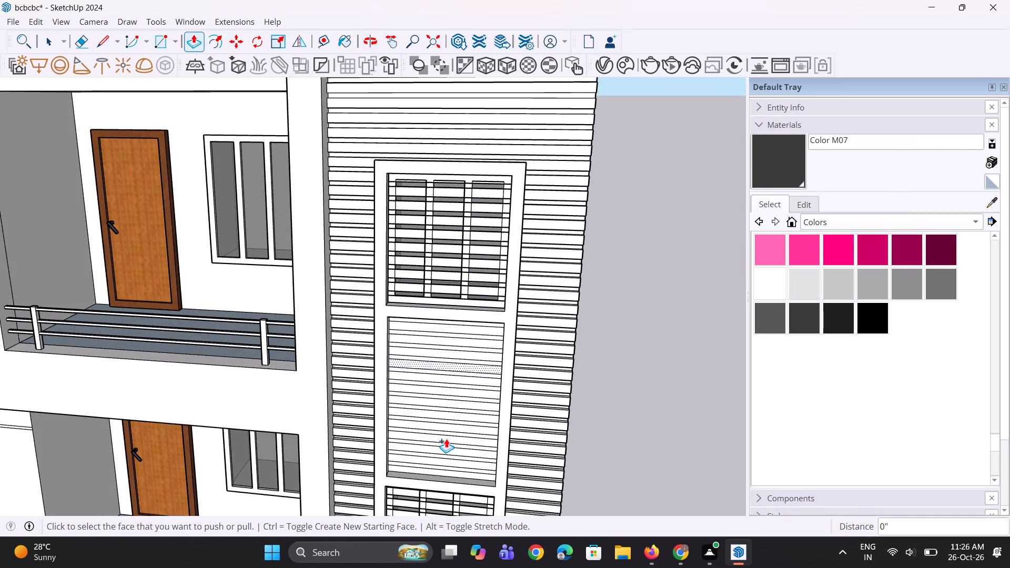
{"action": "scroll", "coordinate": [448, 387], "scroll_direction": "down", "scroll_amount": 5}
{"action": "scroll", "coordinate": [456, 470], "scroll_direction": "up", "scroll_amount": 7}
{"action": "scroll", "coordinate": [454, 276], "scroll_direction": "down", "scroll_amount": 2}
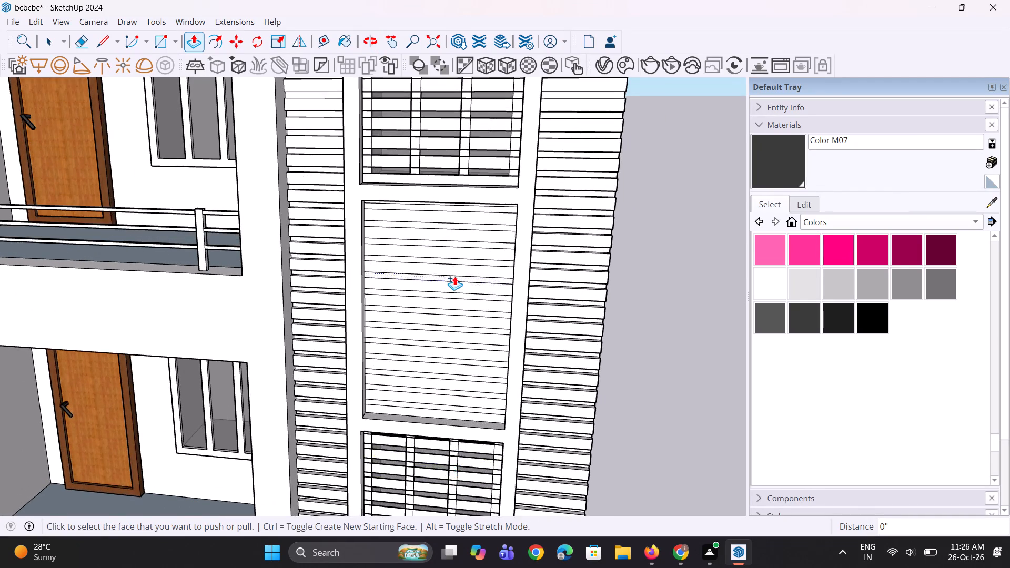
{"action": "scroll", "coordinate": [454, 276], "scroll_direction": "down", "scroll_amount": 6}
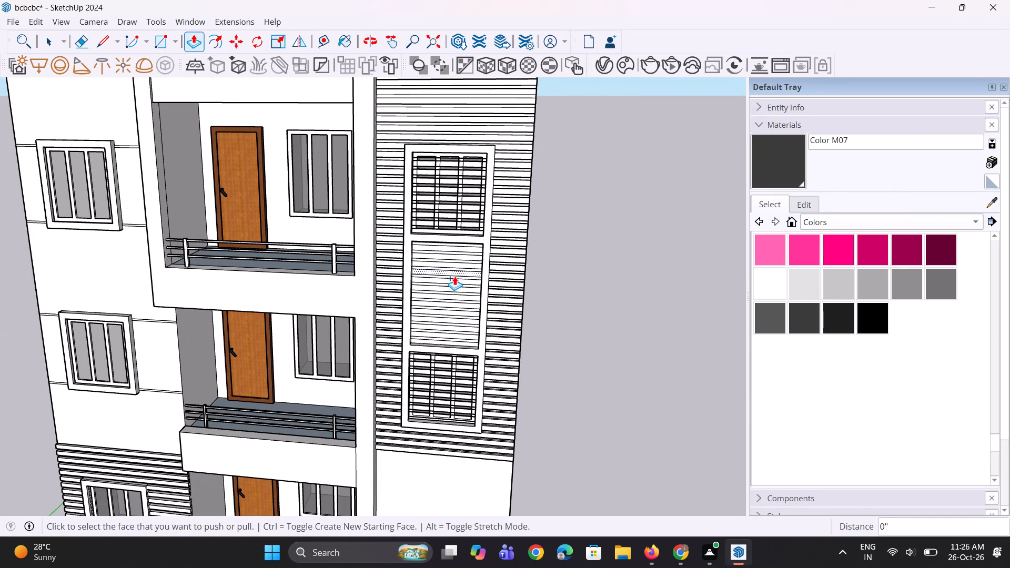
{"action": "scroll", "coordinate": [454, 276], "scroll_direction": "up", "scroll_amount": 2}
{"action": "scroll", "coordinate": [454, 276], "scroll_direction": "down", "scroll_amount": 6}
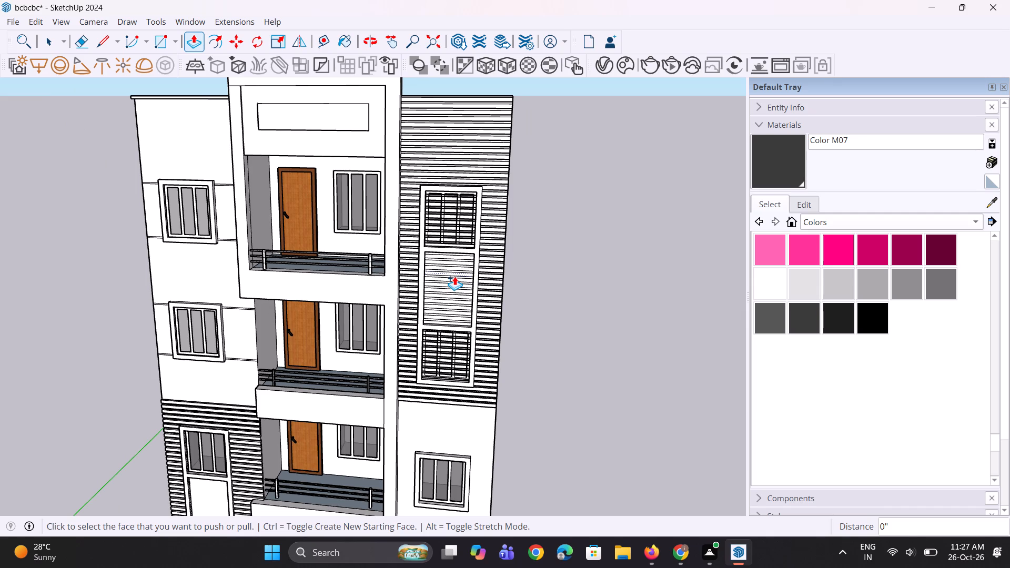
{"action": "scroll", "coordinate": [468, 218], "scroll_direction": "down", "scroll_amount": 9}
{"action": "middle_click_drag", "start_coordinate": [447, 334], "coordinate": [449, 328]}
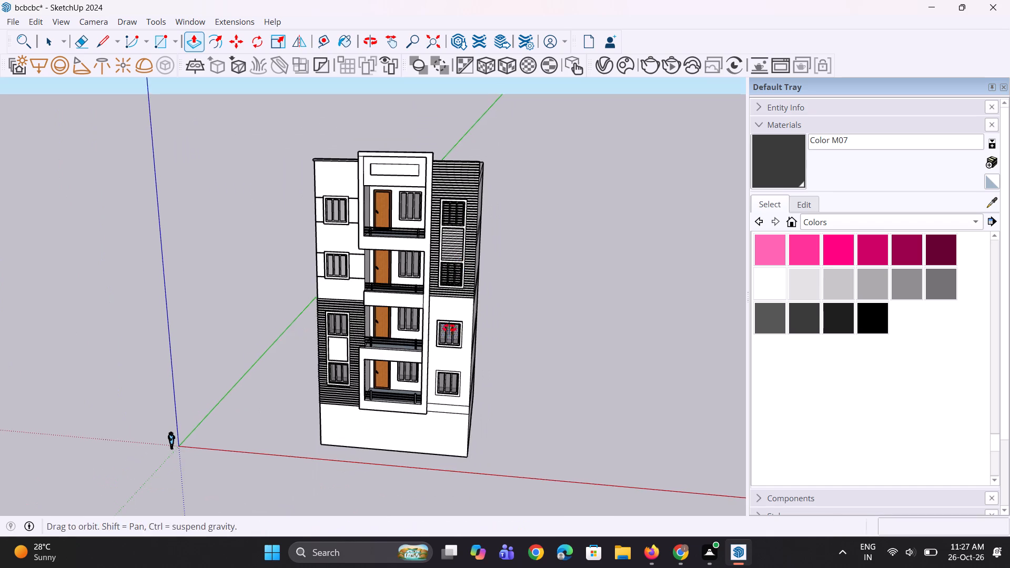
{"action": "middle_click_drag", "start_coordinate": [449, 328], "coordinate": [440, 303]}
{"action": "scroll", "coordinate": [457, 227], "scroll_direction": "up", "scroll_amount": 7}
{"action": "middle_click_drag", "start_coordinate": [453, 242], "coordinate": [478, 272]}
{"action": "scroll", "coordinate": [473, 258], "scroll_direction": "up", "scroll_amount": 7}
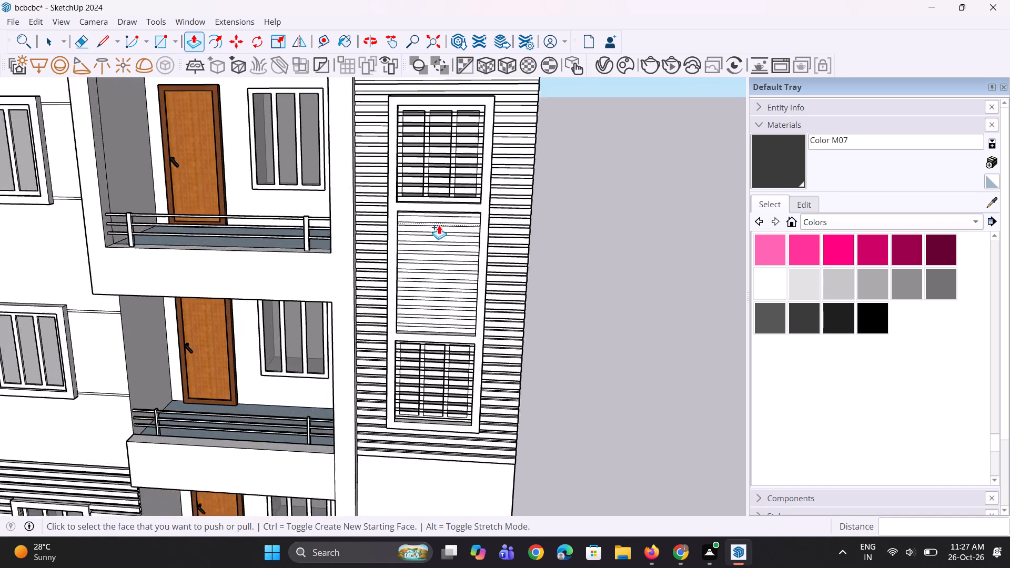
Erase all the horizontal strip lines from the middle panel between the upper and lower windows.
{"action": "key", "text": "e"}
{"action": "scroll", "coordinate": [448, 250], "scroll_direction": "up", "scroll_amount": 1}
{"action": "middle_click_drag", "start_coordinate": [447, 250], "coordinate": [446, 204]}
{"action": "scroll", "coordinate": [446, 203], "scroll_direction": "up", "scroll_amount": 3}
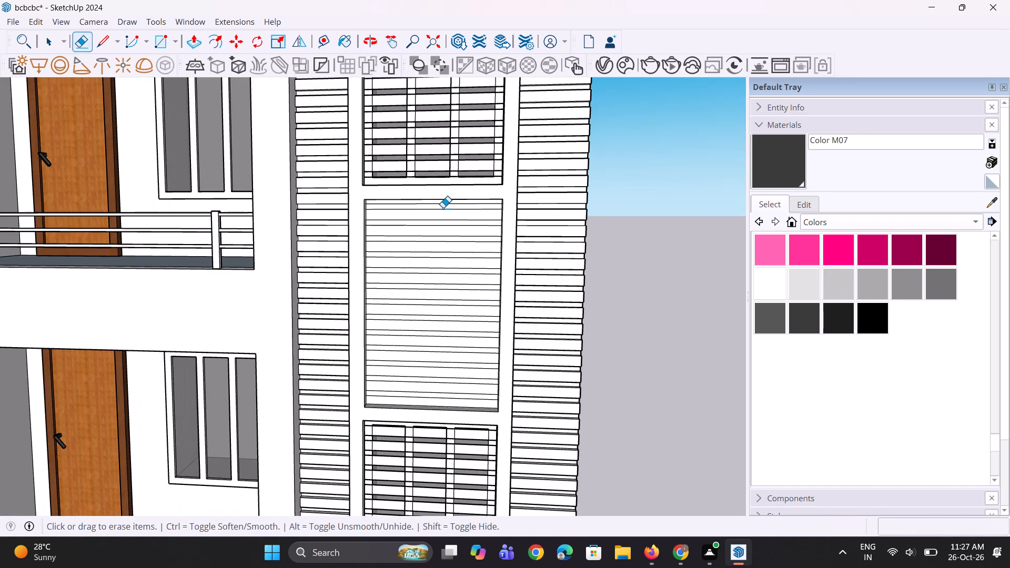
{"action": "scroll", "coordinate": [443, 209], "scroll_direction": "up", "scroll_amount": 6}
{"action": "left_click_drag", "start_coordinate": [452, 200], "coordinate": [452, 224]}
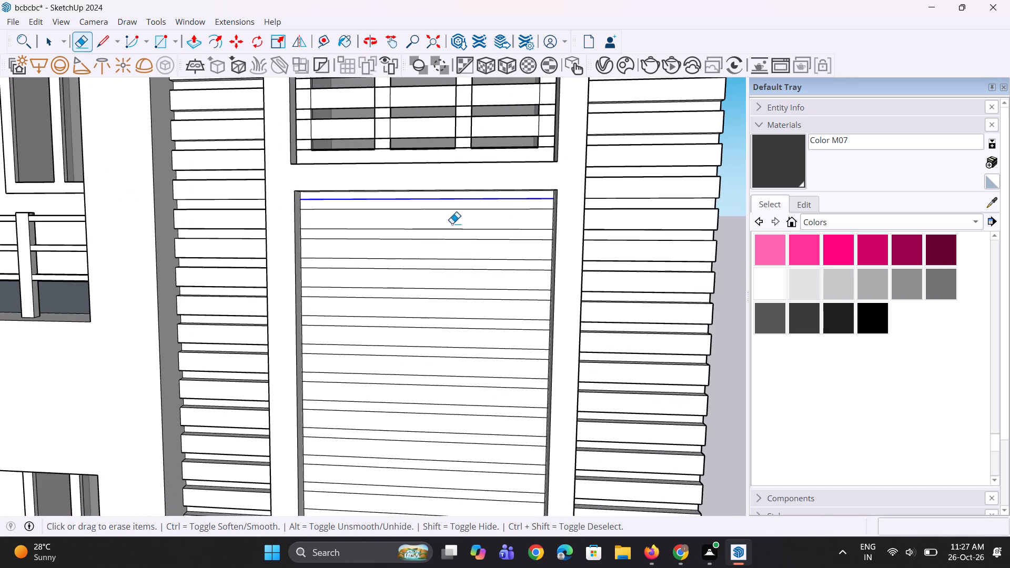
{"action": "left_click_drag", "start_coordinate": [452, 224], "coordinate": [466, 424]}
{"action": "scroll", "coordinate": [485, 107], "scroll_direction": "down", "scroll_amount": 4}
{"action": "scroll", "coordinate": [471, 330], "scroll_direction": "up", "scroll_amount": 5}
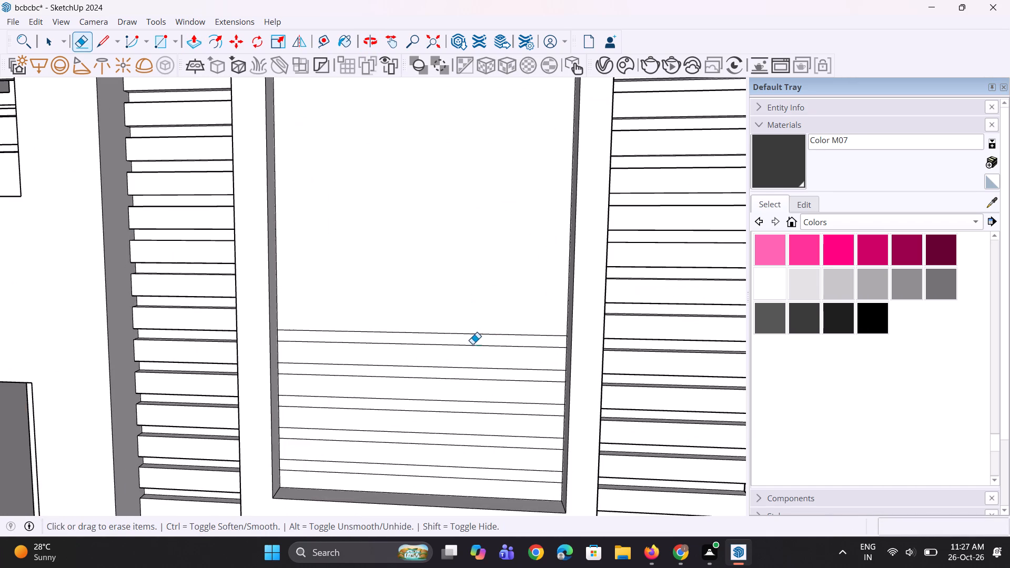
{"action": "left_click_drag", "start_coordinate": [470, 329], "coordinate": [497, 481]}
{"action": "scroll", "coordinate": [362, 337], "scroll_direction": "down", "scroll_amount": 3}
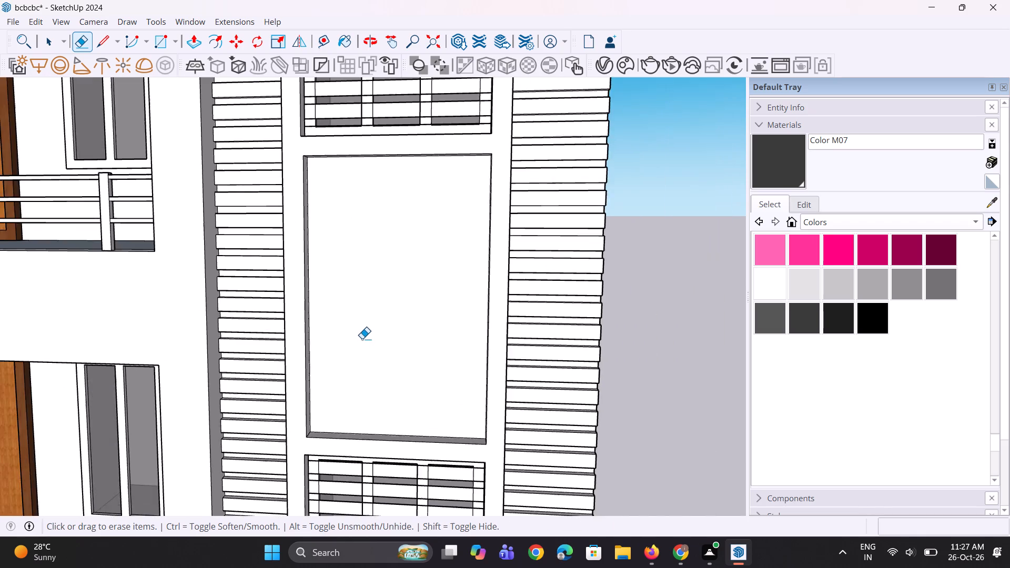
Erase the horizontal strip lines crossing the upper window's panes, from the top line down towards the bottom.
{"action": "scroll", "coordinate": [362, 339], "scroll_direction": "down", "scroll_amount": 6}
{"action": "scroll", "coordinate": [383, 296], "scroll_direction": "down", "scroll_amount": 4}
{"action": "middle_click_drag", "start_coordinate": [417, 399], "coordinate": [419, 409]}
{"action": "scroll", "coordinate": [427, 213], "scroll_direction": "up", "scroll_amount": 3}
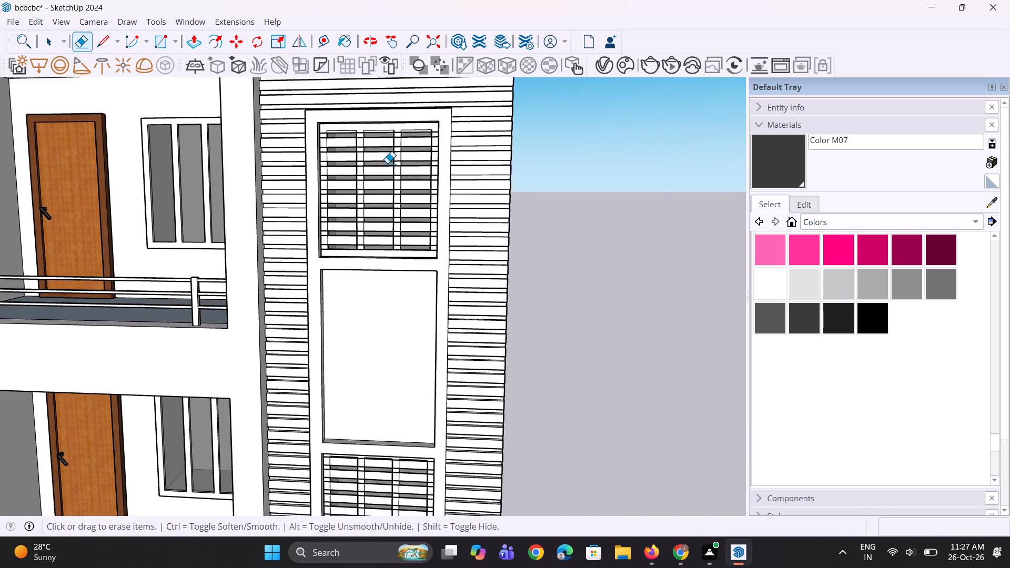
{"action": "scroll", "coordinate": [387, 163], "scroll_direction": "up", "scroll_amount": 7}
{"action": "left_click_drag", "start_coordinate": [378, 125], "coordinate": [369, 281]}
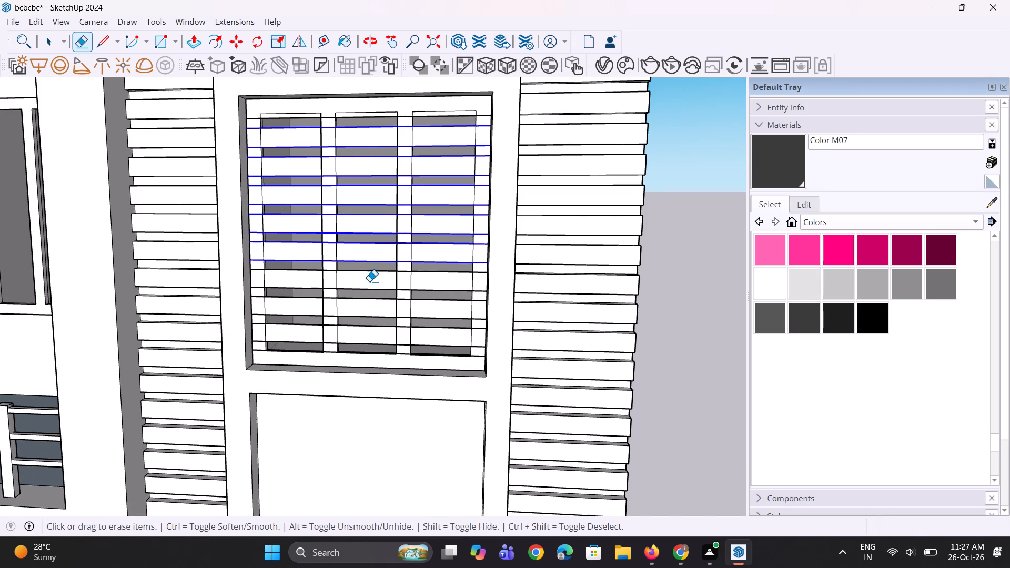
{"action": "left_click_drag", "start_coordinate": [369, 281], "coordinate": [378, 339]}
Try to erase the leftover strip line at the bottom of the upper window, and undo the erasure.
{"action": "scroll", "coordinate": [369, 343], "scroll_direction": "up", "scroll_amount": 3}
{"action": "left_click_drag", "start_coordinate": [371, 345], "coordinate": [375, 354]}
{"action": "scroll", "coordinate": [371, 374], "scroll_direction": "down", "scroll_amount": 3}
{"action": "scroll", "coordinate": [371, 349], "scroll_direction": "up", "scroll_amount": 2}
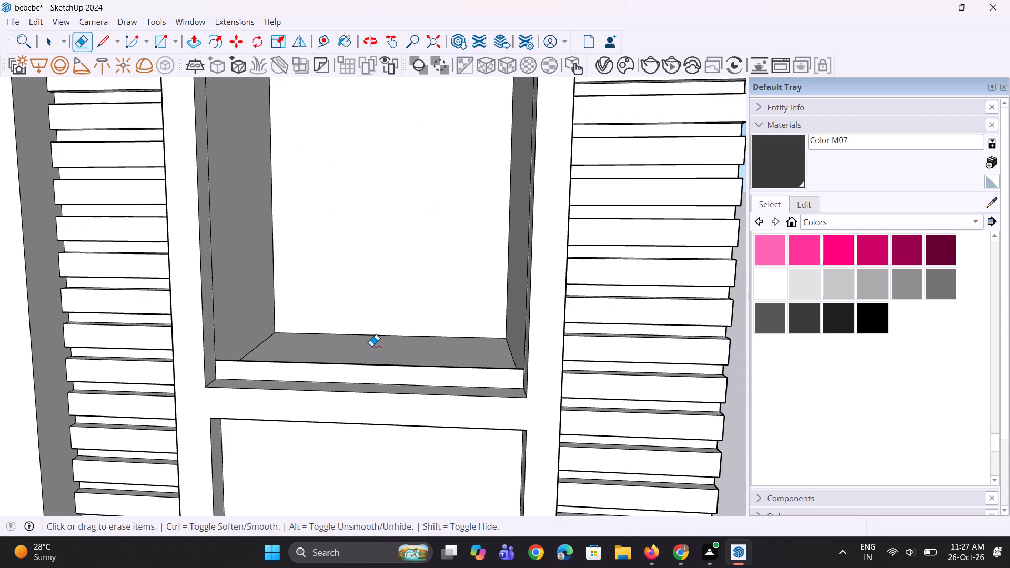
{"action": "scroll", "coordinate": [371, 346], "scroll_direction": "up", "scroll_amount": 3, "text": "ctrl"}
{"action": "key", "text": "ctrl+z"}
Erase the leftover strip lines along the bottom and top of the upper window's inner frame.
{"action": "scroll", "coordinate": [379, 348], "scroll_direction": "up", "scroll_amount": 3}
{"action": "left_click_drag", "start_coordinate": [380, 348], "coordinate": [389, 366]}
{"action": "scroll", "coordinate": [389, 366], "scroll_direction": "down", "scroll_amount": 2}
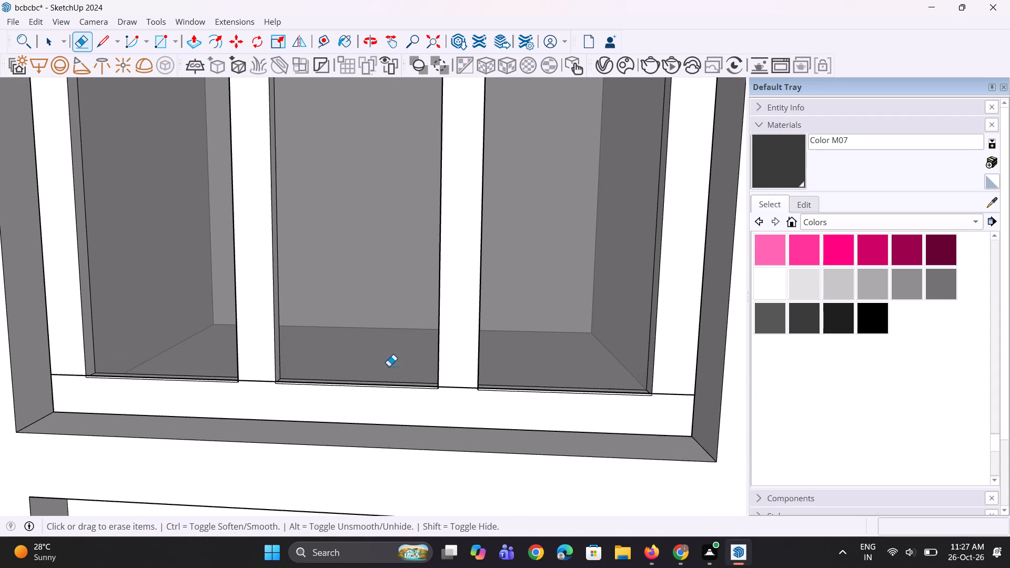
{"action": "scroll", "coordinate": [389, 366], "scroll_direction": "down", "scroll_amount": 7}
{"action": "middle_click_drag", "start_coordinate": [315, 379], "coordinate": [307, 425]}
{"action": "scroll", "coordinate": [243, 356], "scroll_direction": "up", "scroll_amount": 8}
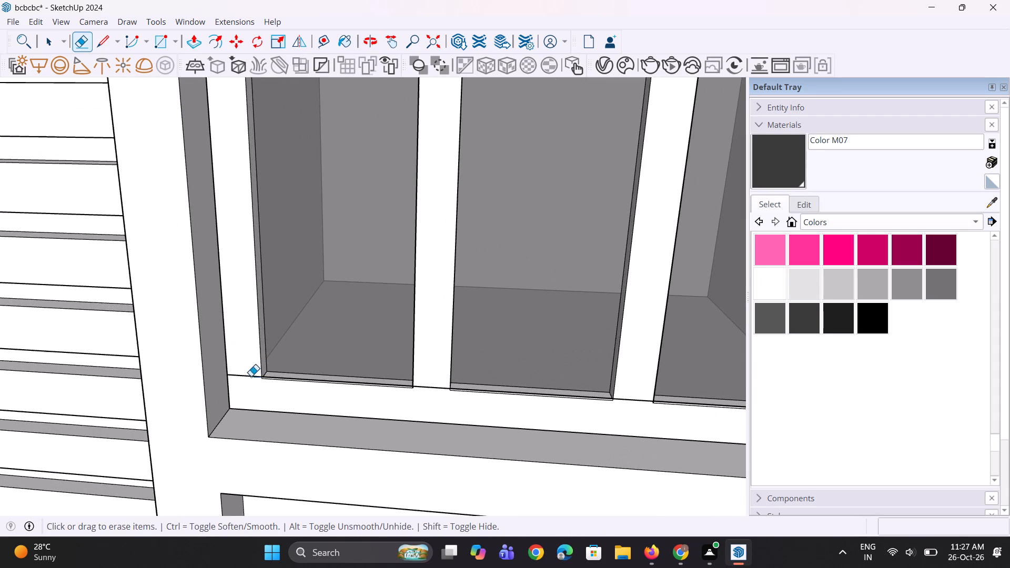
{"action": "left_click_drag", "start_coordinate": [250, 376], "coordinate": [256, 395]}
{"action": "scroll", "coordinate": [314, 420], "scroll_direction": "down", "scroll_amount": 10}
{"action": "middle_click_drag", "start_coordinate": [358, 393], "coordinate": [370, 340]}
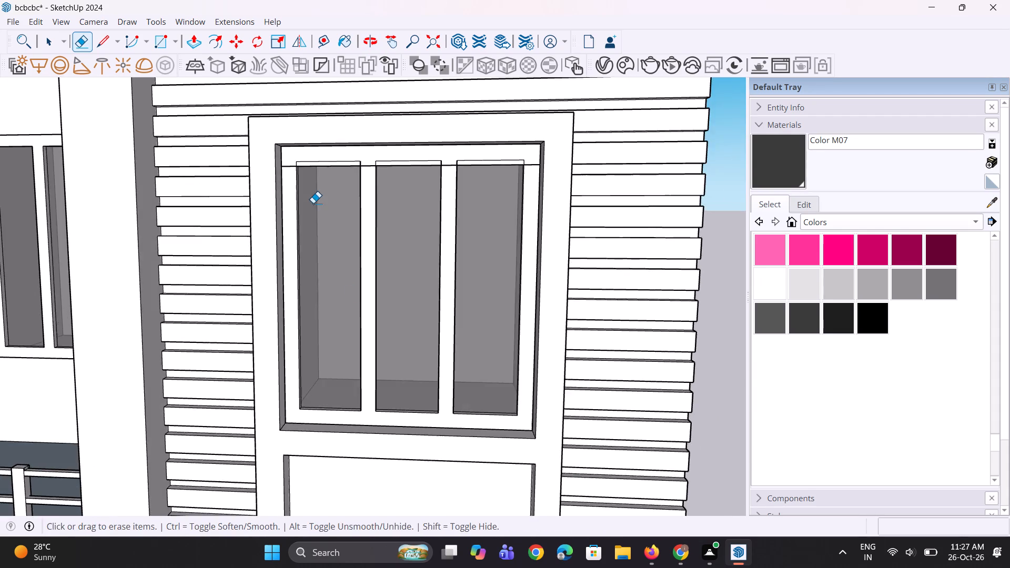
{"action": "scroll", "coordinate": [313, 195], "scroll_direction": "up", "scroll_amount": 2}
{"action": "scroll", "coordinate": [288, 157], "scroll_direction": "up", "scroll_amount": 4}
{"action": "left_click_drag", "start_coordinate": [287, 157], "coordinate": [287, 188]}
{"action": "scroll", "coordinate": [336, 279], "scroll_direction": "down", "scroll_amount": 5}
Inspect the cleared upper window, the cladding around it and the building's whole front and side.
{"action": "middle_click_drag", "start_coordinate": [453, 284], "coordinate": [432, 177]}
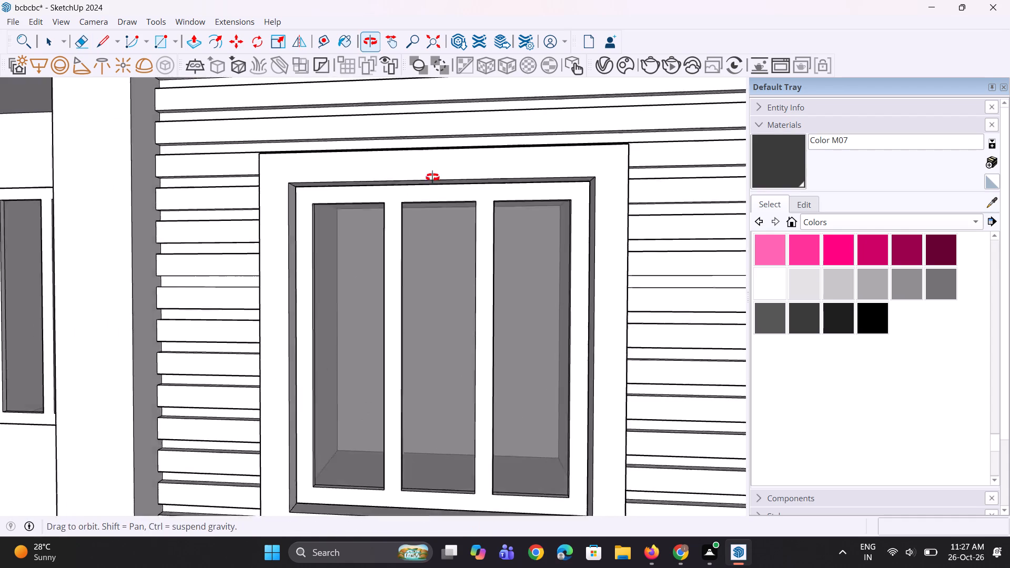
{"action": "middle_click_drag", "start_coordinate": [432, 177], "coordinate": [432, 148]}
{"action": "scroll", "coordinate": [652, 274], "scroll_direction": "down", "scroll_amount": 5}
{"action": "middle_click_drag", "start_coordinate": [479, 262], "coordinate": [480, 403]}
{"action": "scroll", "coordinate": [480, 403], "scroll_direction": "up", "scroll_amount": 1}
{"action": "scroll", "coordinate": [328, 244], "scroll_direction": "down", "scroll_amount": 5}
{"action": "middle_click_drag", "start_coordinate": [555, 298], "coordinate": [547, 310]}
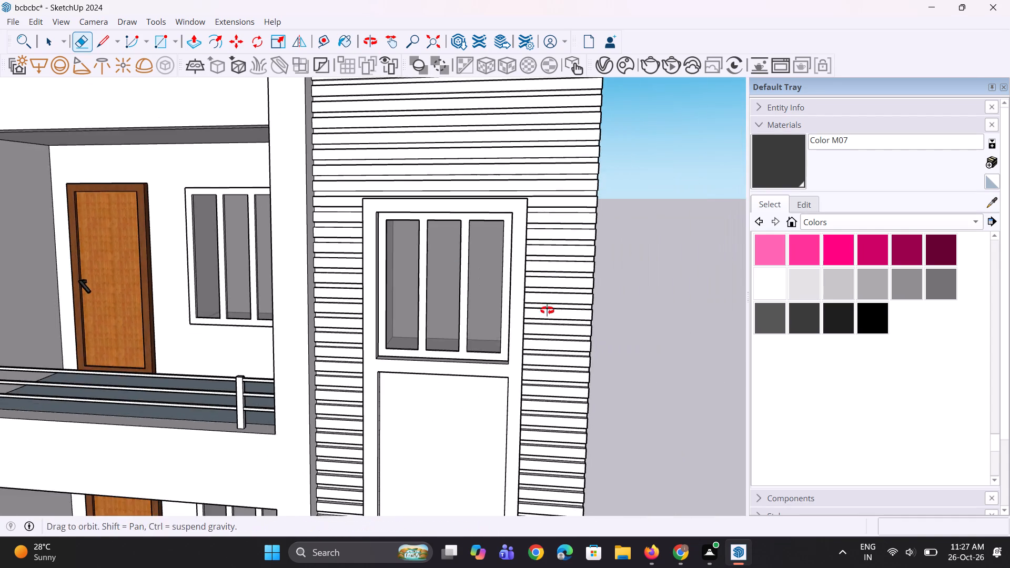
{"action": "middle_click_drag", "start_coordinate": [547, 310], "coordinate": [526, 344]}
{"action": "scroll", "coordinate": [552, 263], "scroll_direction": "down", "scroll_amount": 1}
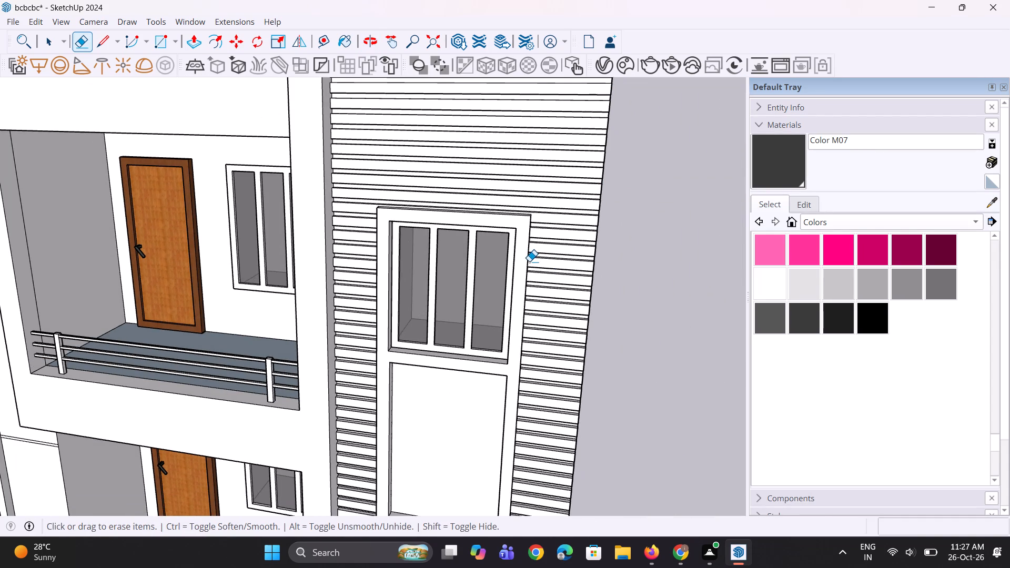
{"action": "scroll", "coordinate": [480, 226], "scroll_direction": "up", "scroll_amount": 1}
{"action": "scroll", "coordinate": [477, 226], "scroll_direction": "down", "scroll_amount": 6}
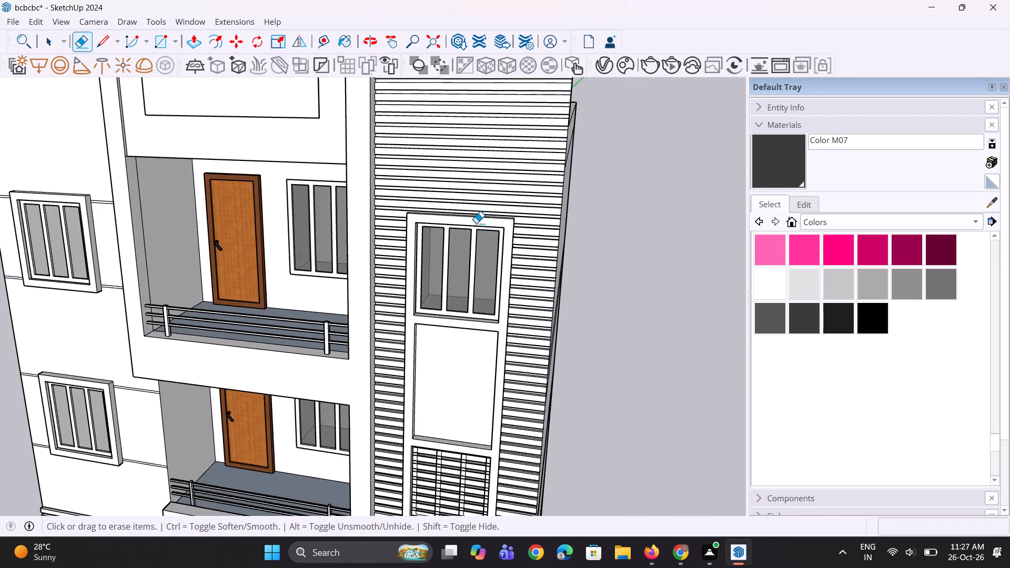
{"action": "scroll", "coordinate": [476, 223], "scroll_direction": "down", "scroll_amount": 3}
{"action": "middle_click_drag", "start_coordinate": [482, 224], "coordinate": [382, 261]}
{"action": "scroll", "coordinate": [405, 247], "scroll_direction": "down", "scroll_amount": 4}
{"action": "middle_click_drag", "start_coordinate": [473, 192], "coordinate": [507, 175]}
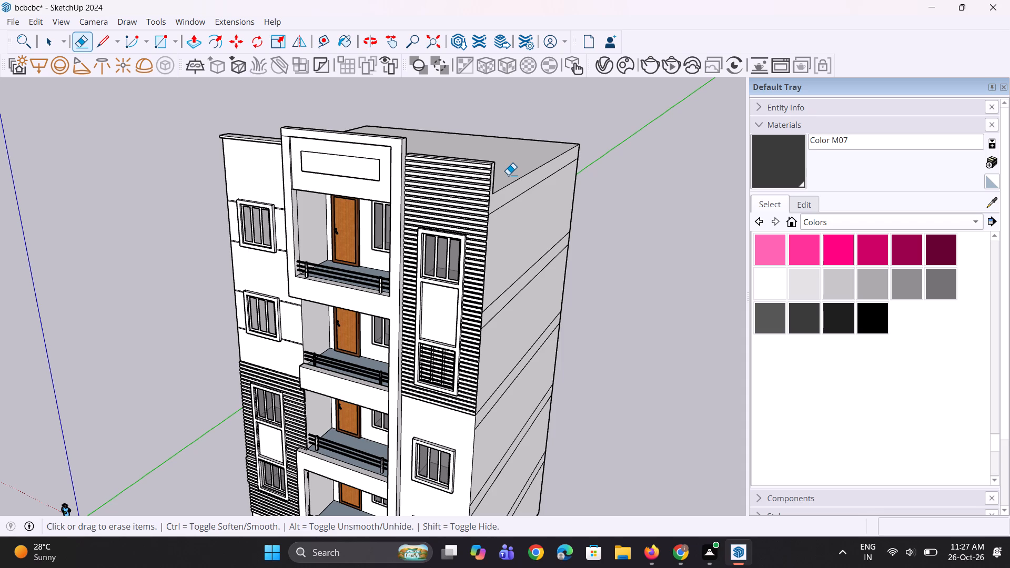
{"action": "scroll", "coordinate": [466, 195], "scroll_direction": "down", "scroll_amount": 2}
{"action": "middle_click_drag", "start_coordinate": [447, 205], "coordinate": [502, 172]}
{"action": "scroll", "coordinate": [467, 174], "scroll_direction": "down", "scroll_amount": 4}
{"action": "scroll", "coordinate": [447, 299], "scroll_direction": "up", "scroll_amount": 3}
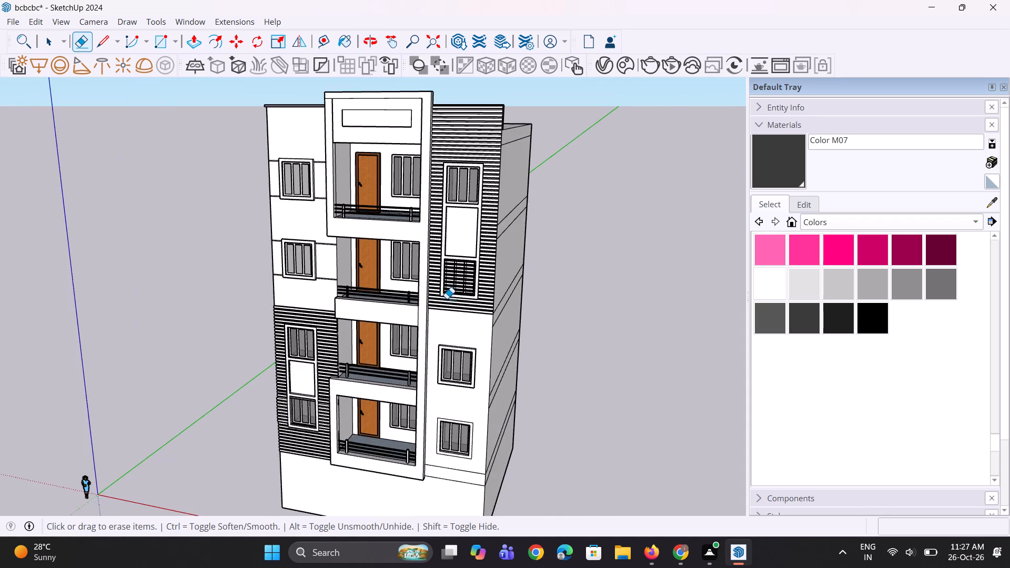
Erase the horizontal strip lines crossing the middle and upper part of the lower window's panes.
{"action": "scroll", "coordinate": [467, 269], "scroll_direction": "up", "scroll_amount": 16}
{"action": "middle_click_drag", "start_coordinate": [429, 291], "coordinate": [484, 247]}
{"action": "scroll", "coordinate": [484, 244], "scroll_direction": "up", "scroll_amount": 5}
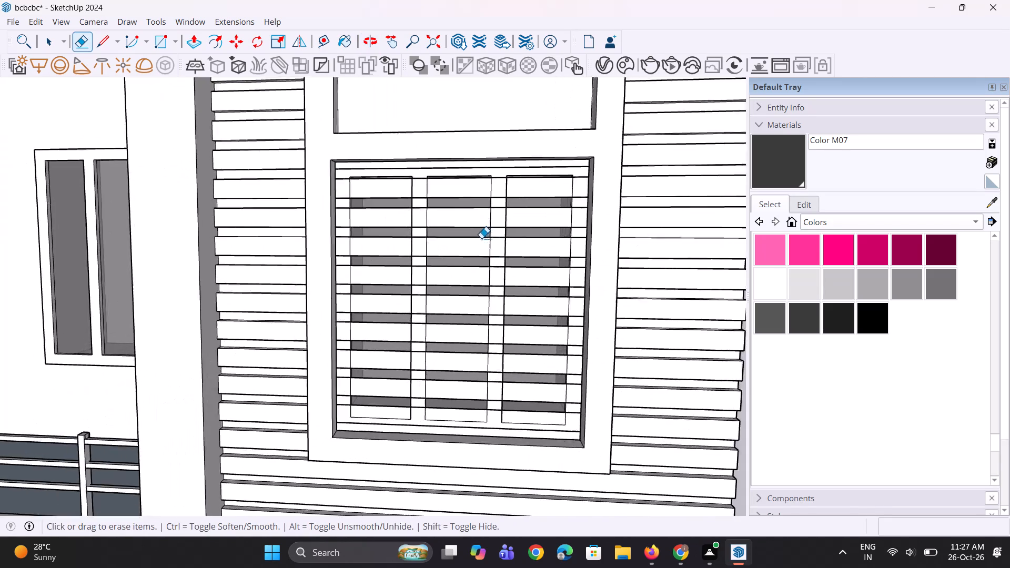
{"action": "scroll", "coordinate": [481, 238], "scroll_direction": "up", "scroll_amount": 2}
{"action": "left_click_drag", "start_coordinate": [483, 155], "coordinate": [491, 357]}
{"action": "key", "text": "Escape"}
{"action": "scroll", "coordinate": [452, 363], "scroll_direction": "up", "scroll_amount": 4}
{"action": "left_click_drag", "start_coordinate": [437, 326], "coordinate": [440, 435]}
{"action": "scroll", "coordinate": [423, 250], "scroll_direction": "down", "scroll_amount": 4}
{"action": "left_click_drag", "start_coordinate": [447, 220], "coordinate": [451, 292]}
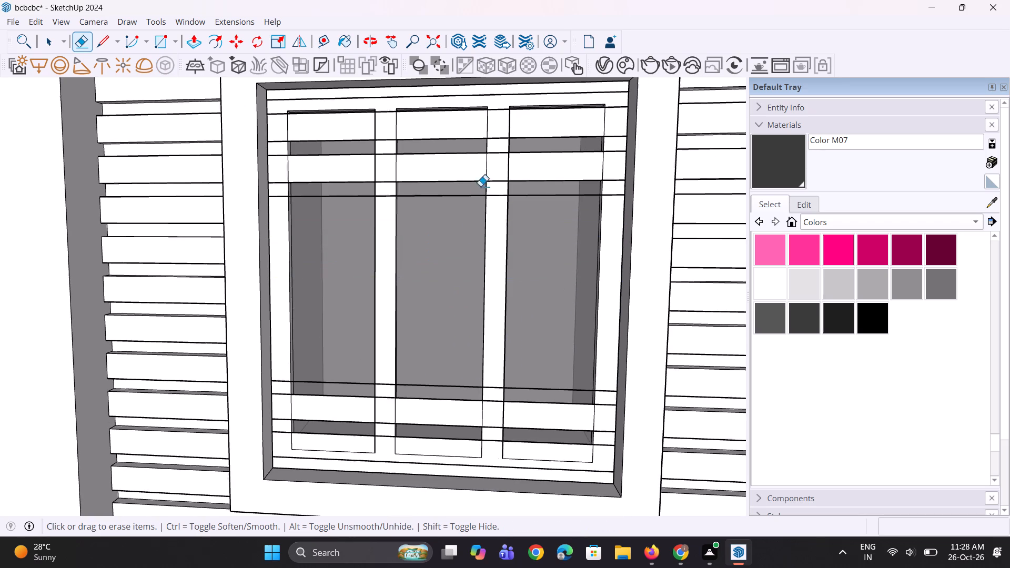
{"action": "left_click_drag", "start_coordinate": [470, 148], "coordinate": [466, 221]}
Erase the remaining strip lines along the top of the lower window's panes and inner frame.
{"action": "scroll", "coordinate": [440, 90], "scroll_direction": "up", "scroll_amount": 4}
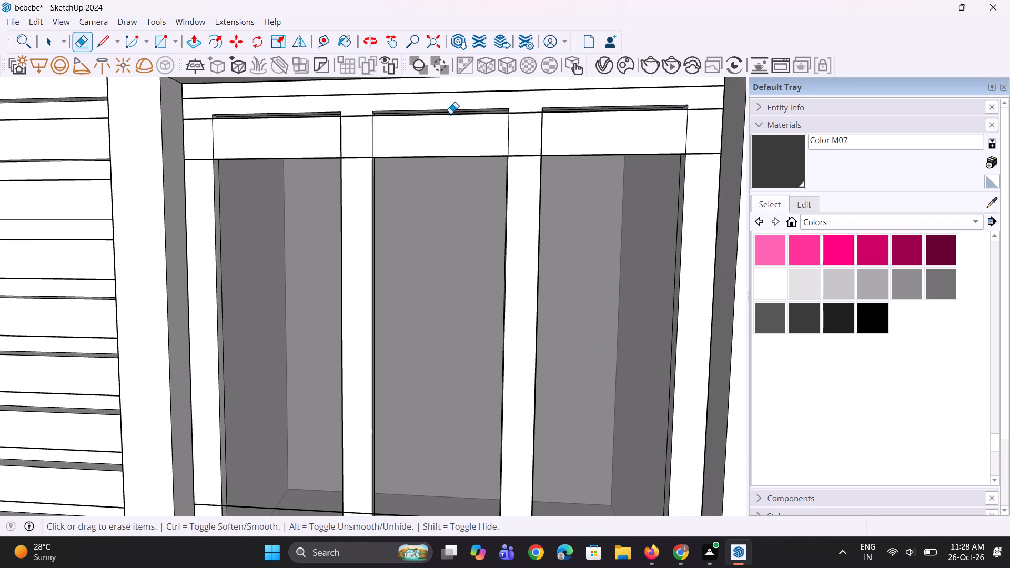
{"action": "left_click_drag", "start_coordinate": [450, 114], "coordinate": [453, 142]}
{"action": "left_click_drag", "start_coordinate": [452, 145], "coordinate": [447, 182]}
{"action": "scroll", "coordinate": [395, 120], "scroll_direction": "down", "scroll_amount": 3}
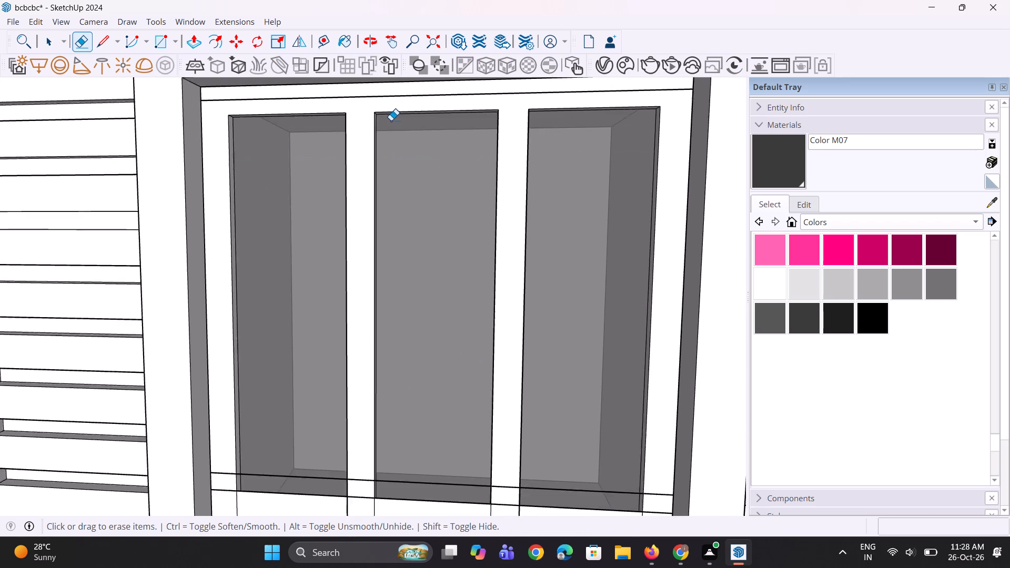
{"action": "scroll", "coordinate": [391, 120], "scroll_direction": "down", "scroll_amount": 1}
{"action": "scroll", "coordinate": [354, 104], "scroll_direction": "up", "scroll_amount": 2}
{"action": "left_click", "coordinate": [353, 104]}
{"action": "scroll", "coordinate": [368, 118], "scroll_direction": "down", "scroll_amount": 5}
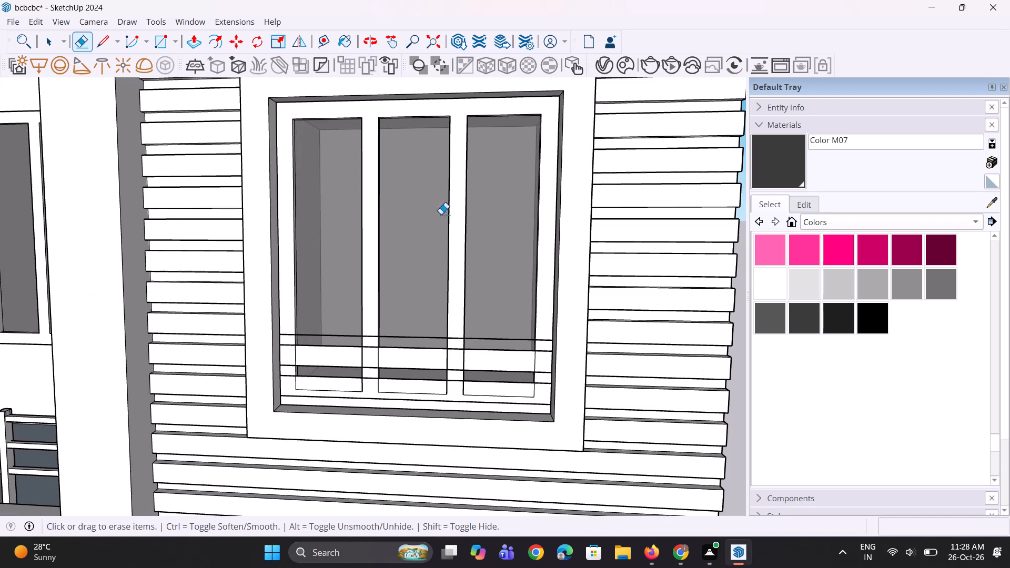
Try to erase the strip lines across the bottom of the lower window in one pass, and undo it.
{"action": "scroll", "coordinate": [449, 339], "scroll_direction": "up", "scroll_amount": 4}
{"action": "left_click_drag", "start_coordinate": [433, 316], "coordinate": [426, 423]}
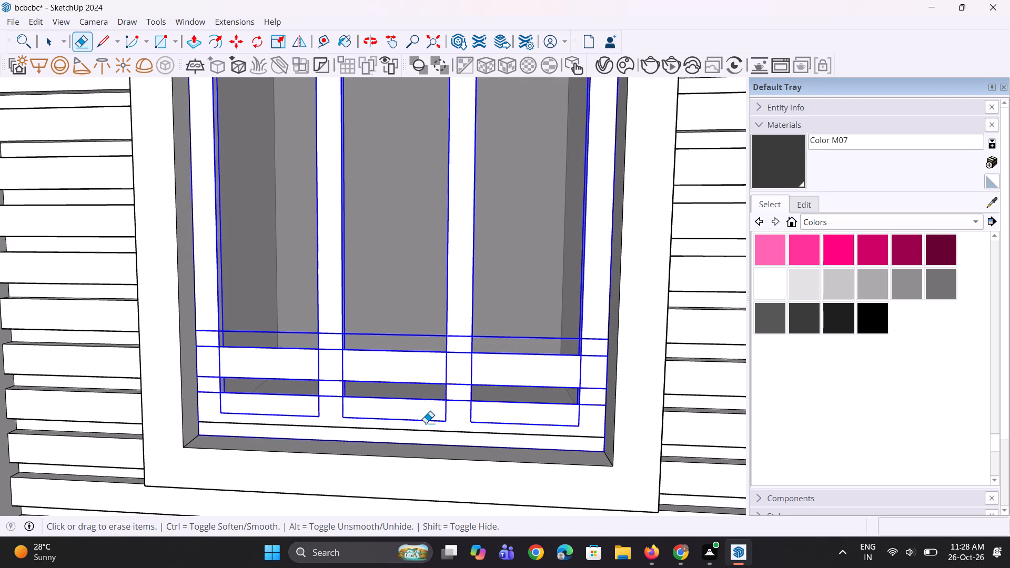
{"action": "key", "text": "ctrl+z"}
Erase the remaining strip lines across the bottom of the lower window's panes and inner frame.
{"action": "scroll", "coordinate": [398, 392], "scroll_direction": "up", "scroll_amount": 3, "text": "ctrl"}
{"action": "scroll", "coordinate": [397, 380], "scroll_direction": "up", "scroll_amount": 3}
{"action": "left_click_drag", "start_coordinate": [412, 273], "coordinate": [397, 359]}
{"action": "left_click_drag", "start_coordinate": [395, 370], "coordinate": [395, 395]}
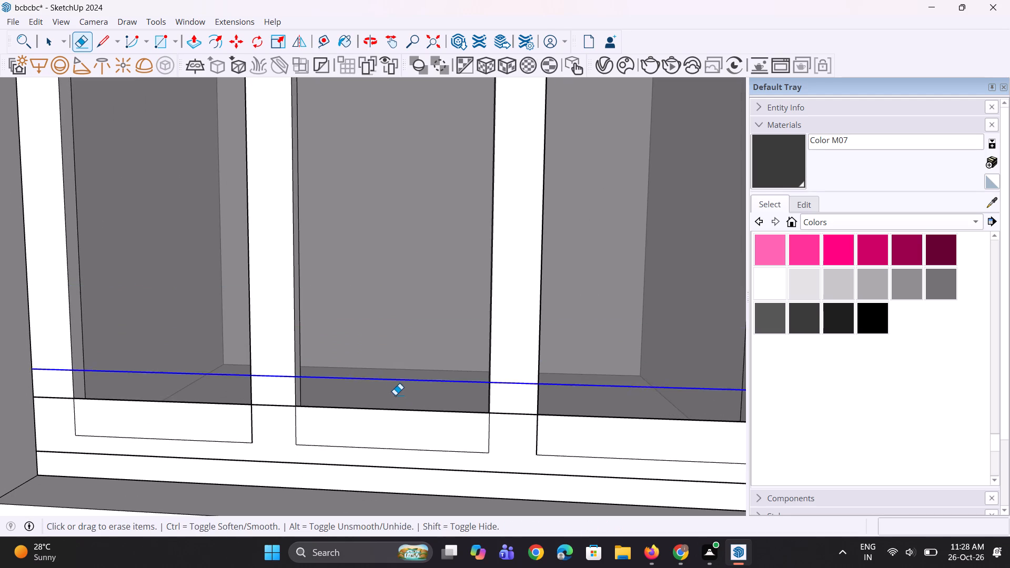
{"action": "scroll", "coordinate": [395, 286], "scroll_direction": "down", "scroll_amount": 5}
{"action": "scroll", "coordinate": [345, 385], "scroll_direction": "up", "scroll_amount": 6}
{"action": "left_click_drag", "start_coordinate": [235, 336], "coordinate": [245, 399]}
{"action": "key", "text": "ctrl+z"}
{"action": "scroll", "coordinate": [230, 384], "scroll_direction": "up", "scroll_amount": 4}
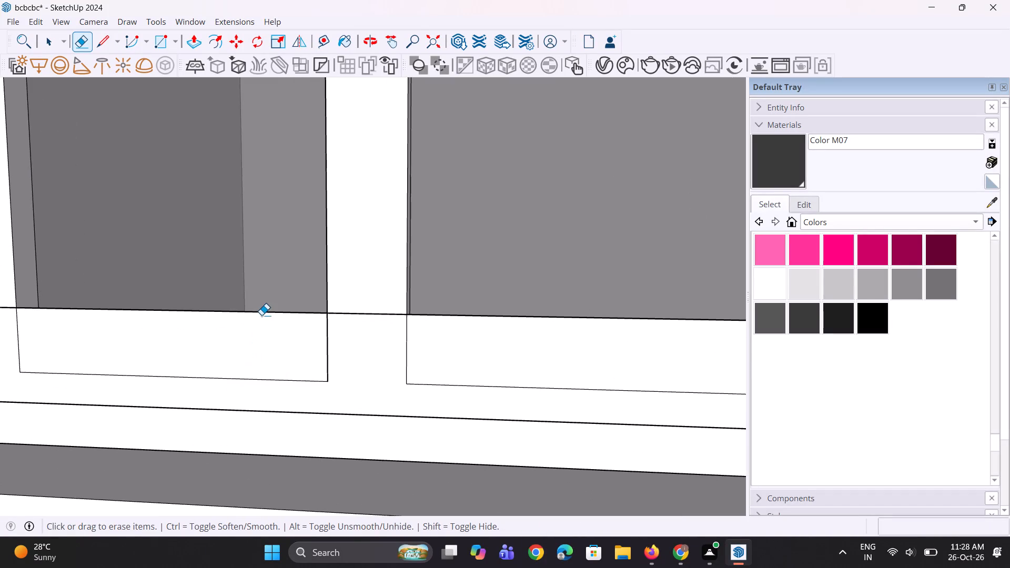
{"action": "left_click", "coordinate": [262, 313]}
{"action": "left_click", "coordinate": [285, 412]}
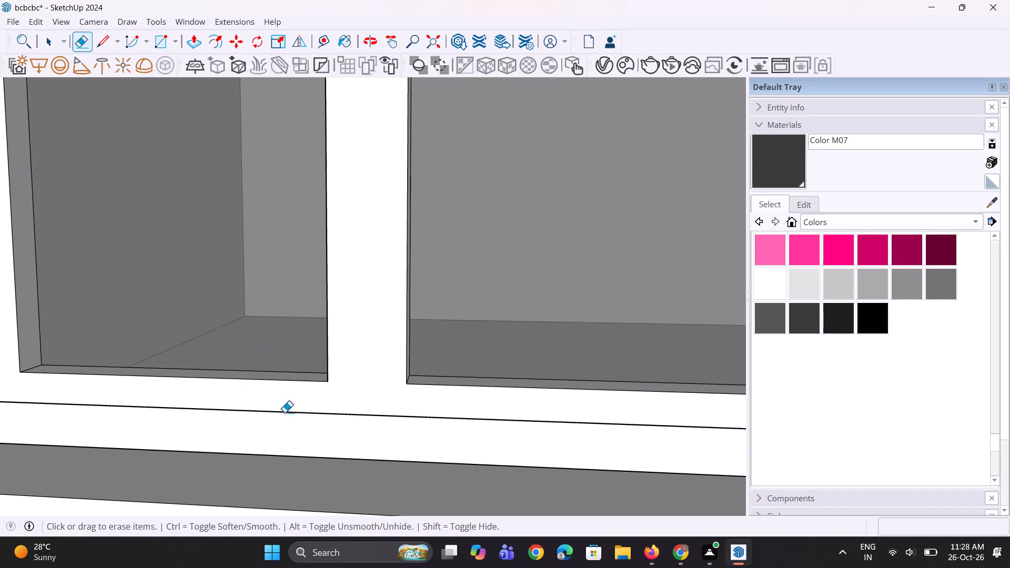
{"action": "scroll", "coordinate": [350, 421], "scroll_direction": "down", "scroll_amount": 12}
{"action": "middle_click_drag", "start_coordinate": [386, 418], "coordinate": [367, 409]}
{"action": "scroll", "coordinate": [351, 414], "scroll_direction": "down", "scroll_amount": 9}
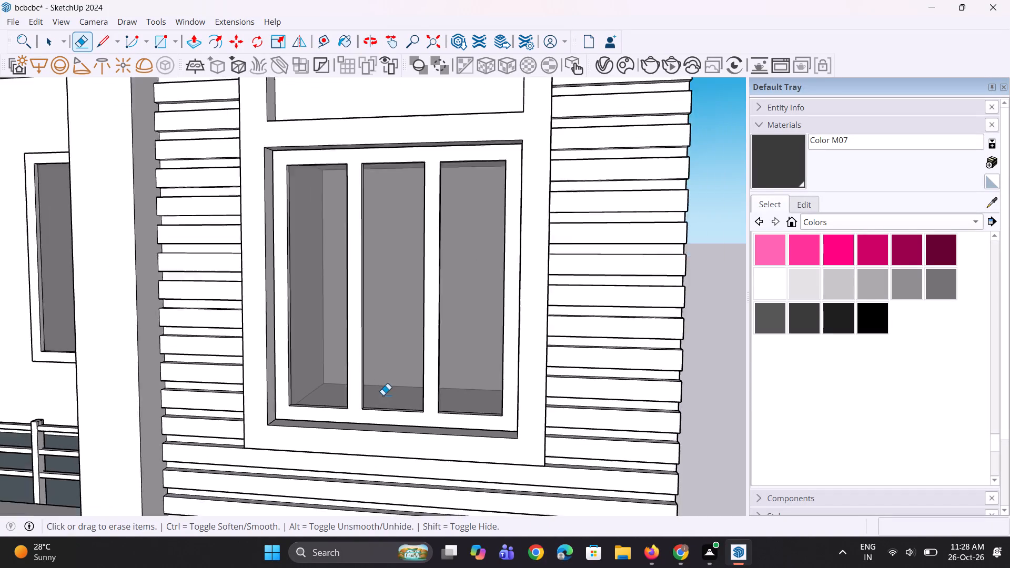
Inspect the tall window frame with both cleared windows and the surrounding front facade.
{"action": "scroll", "coordinate": [383, 395], "scroll_direction": "down", "scroll_amount": 2}
{"action": "middle_click_drag", "start_coordinate": [476, 391], "coordinate": [506, 395]}
{"action": "scroll", "coordinate": [417, 370], "scroll_direction": "down", "scroll_amount": 6}
{"action": "scroll", "coordinate": [617, 410], "scroll_direction": "up", "scroll_amount": 1}
{"action": "middle_click_drag", "start_coordinate": [588, 410], "coordinate": [425, 412]}
{"action": "scroll", "coordinate": [433, 392], "scroll_direction": "down", "scroll_amount": 6}
{"action": "middle_click_drag", "start_coordinate": [355, 380], "coordinate": [467, 377]}
Copy the bottom edge of the cladding about 2' 11" straight down onto the plain wall above the next window.
{"action": "key", "text": "space"}
{"action": "key", "text": "space"}
{"action": "scroll", "coordinate": [278, 180], "scroll_direction": "down", "scroll_amount": 4}
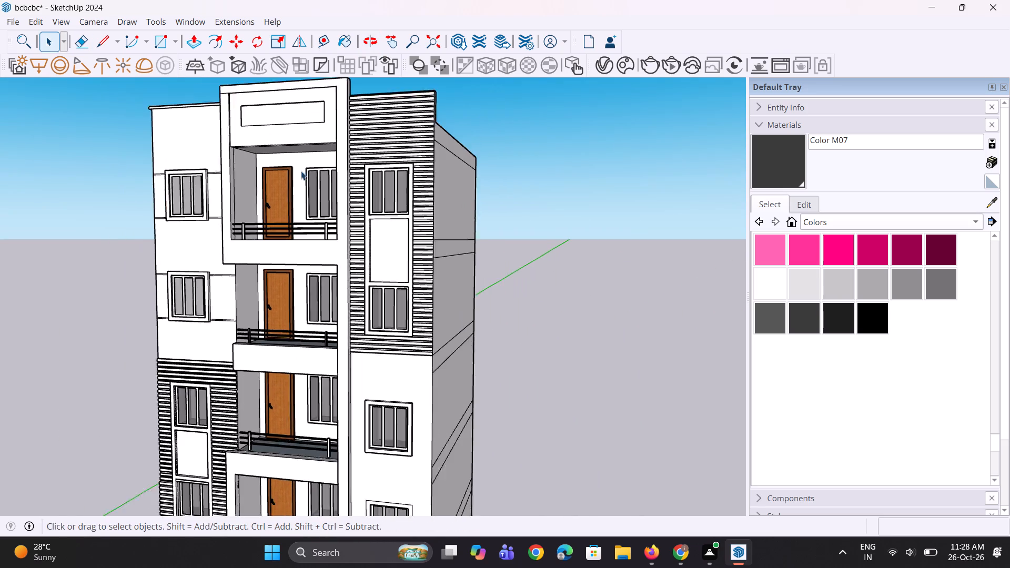
{"action": "scroll", "coordinate": [334, 368], "scroll_direction": "up", "scroll_amount": 5}
{"action": "scroll", "coordinate": [430, 348], "scroll_direction": "up", "scroll_amount": 2}
{"action": "middle_click_drag", "start_coordinate": [437, 350], "coordinate": [474, 353]}
{"action": "scroll", "coordinate": [433, 350], "scroll_direction": "up", "scroll_amount": 2}
{"action": "middle_click_drag", "start_coordinate": [431, 331], "coordinate": [452, 169]}
{"action": "scroll", "coordinate": [430, 261], "scroll_direction": "up", "scroll_amount": 3}
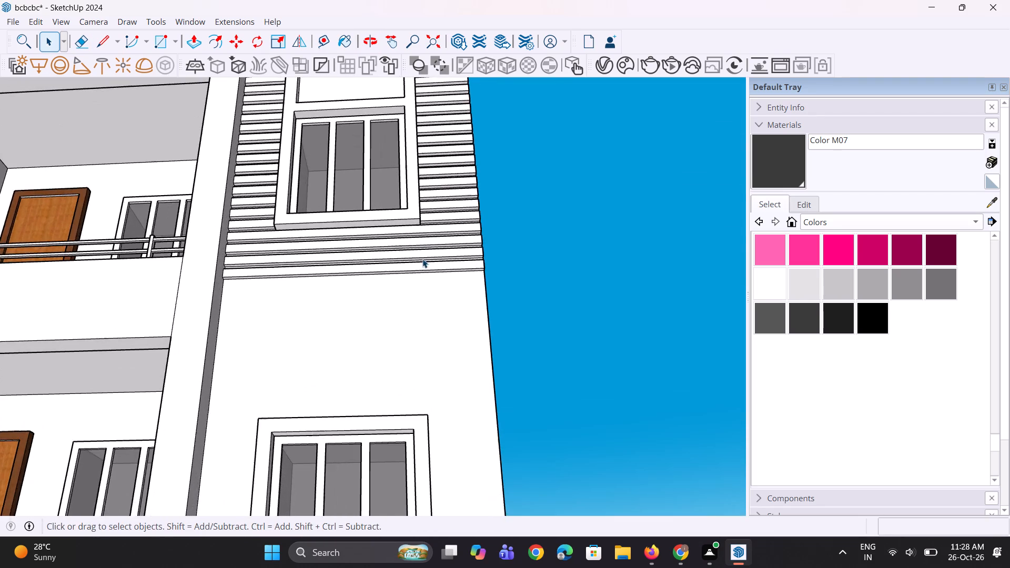
{"action": "scroll", "coordinate": [422, 259], "scroll_direction": "up", "scroll_amount": 2}
{"action": "left_click", "coordinate": [431, 275]}
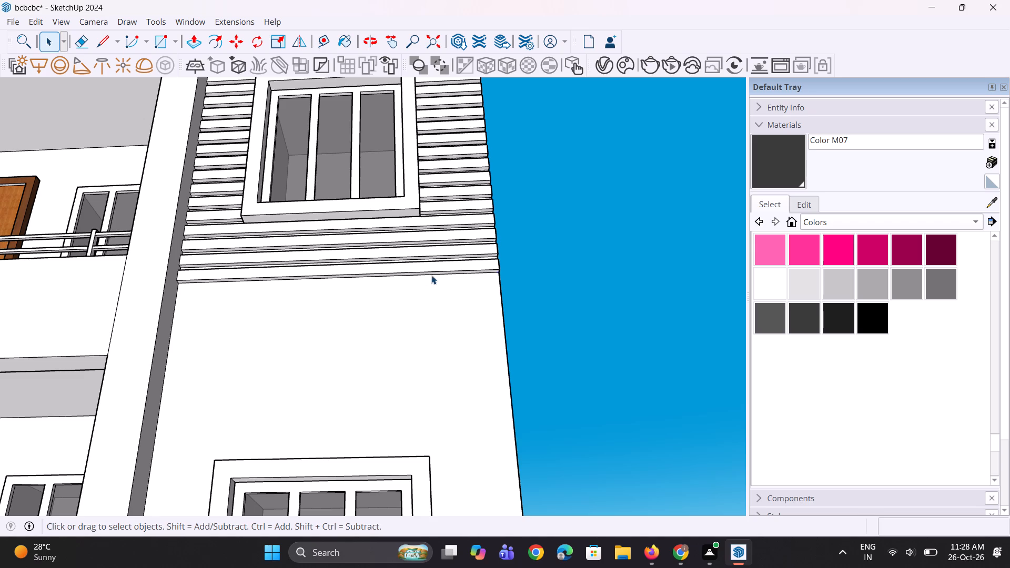
{"action": "key", "text": "m"}
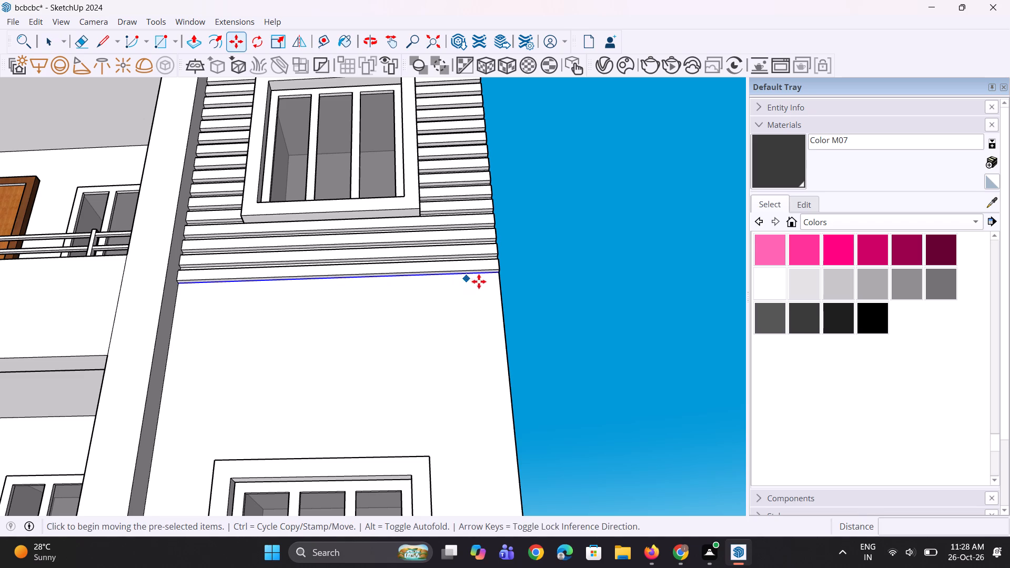
{"action": "left_click", "coordinate": [500, 277]}
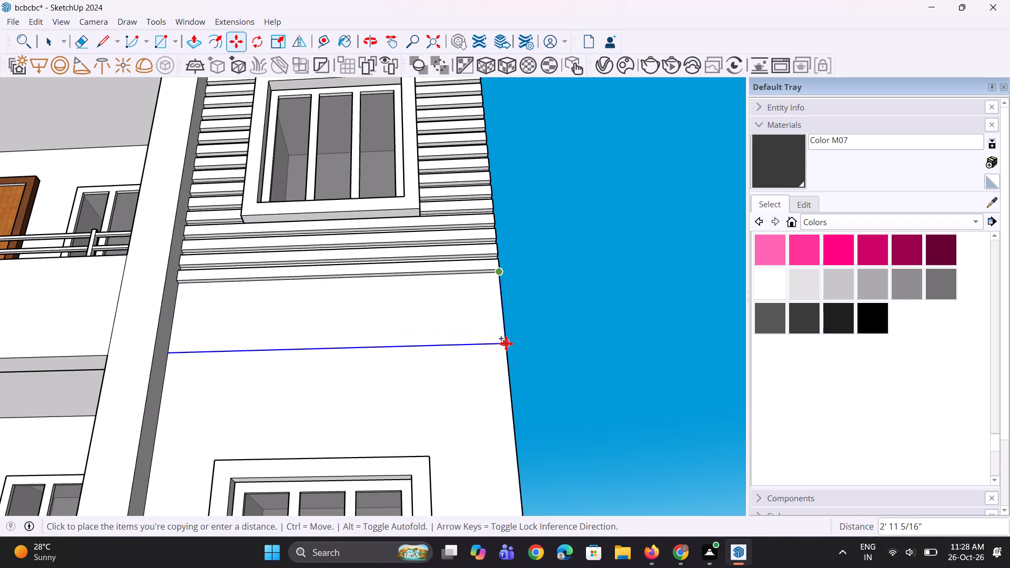
{"action": "left_click", "coordinate": [506, 343]}
Copy the new wall line a short distance below itself to outline a narrow horizontal band.
{"action": "scroll", "coordinate": [413, 322], "scroll_direction": "down", "scroll_amount": 5}
{"action": "middle_click_drag", "start_coordinate": [430, 325], "coordinate": [409, 499]}
{"action": "scroll", "coordinate": [430, 431], "scroll_direction": "up", "scroll_amount": 6}
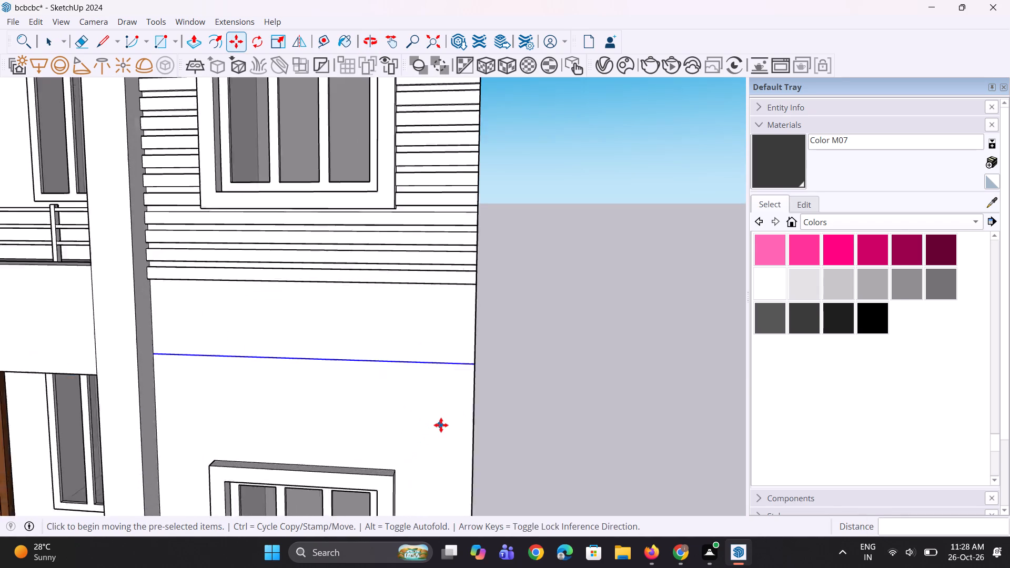
{"action": "key", "text": "m"}
{"action": "scroll", "coordinate": [454, 420], "scroll_direction": "up", "scroll_amount": 7}
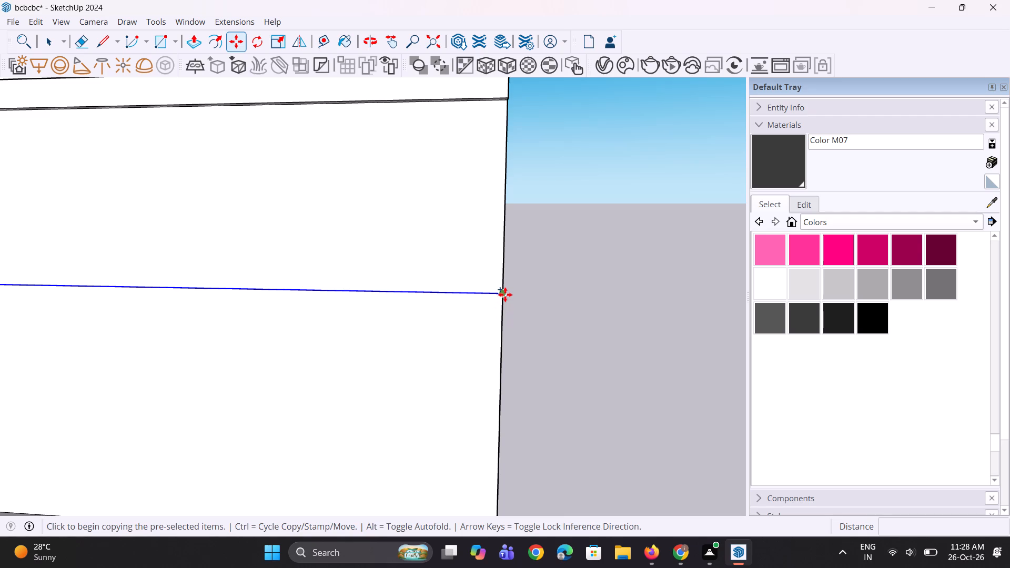
{"action": "left_click", "coordinate": [505, 295]}
{"action": "left_click", "coordinate": [504, 308]}
{"action": "scroll", "coordinate": [499, 310], "scroll_direction": "down", "scroll_amount": 3}
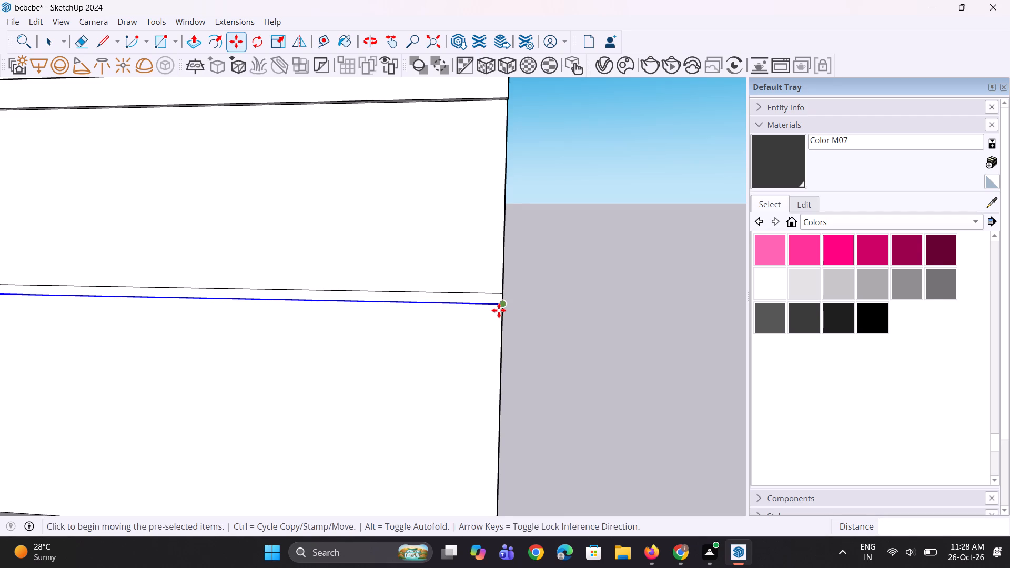
{"action": "scroll", "coordinate": [499, 310], "scroll_direction": "down", "scroll_amount": 2}
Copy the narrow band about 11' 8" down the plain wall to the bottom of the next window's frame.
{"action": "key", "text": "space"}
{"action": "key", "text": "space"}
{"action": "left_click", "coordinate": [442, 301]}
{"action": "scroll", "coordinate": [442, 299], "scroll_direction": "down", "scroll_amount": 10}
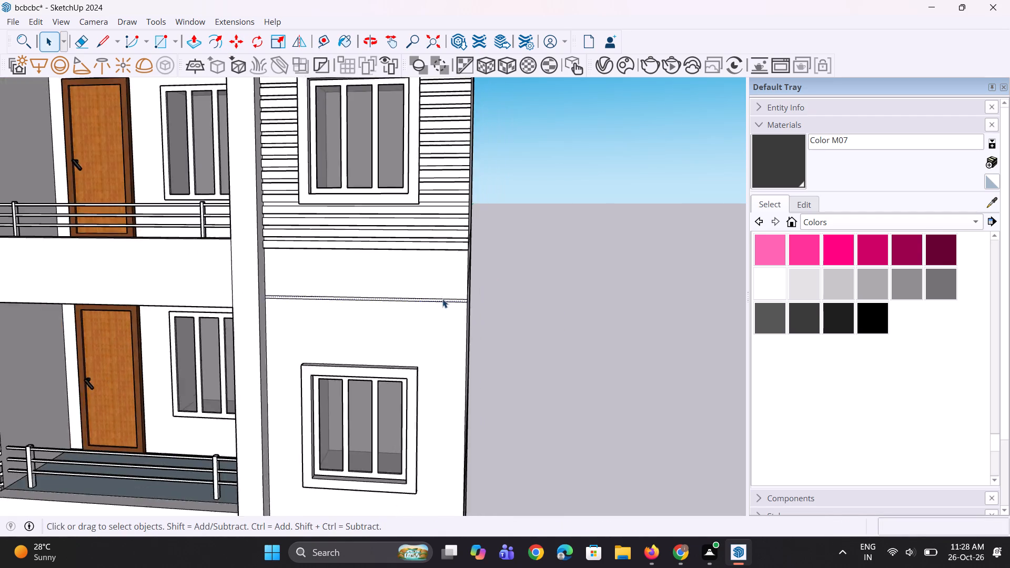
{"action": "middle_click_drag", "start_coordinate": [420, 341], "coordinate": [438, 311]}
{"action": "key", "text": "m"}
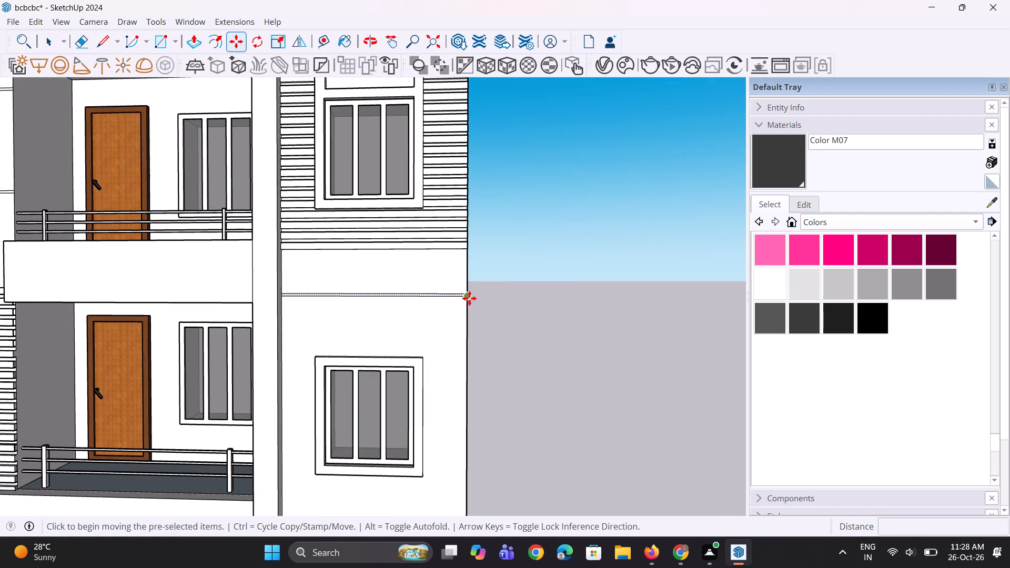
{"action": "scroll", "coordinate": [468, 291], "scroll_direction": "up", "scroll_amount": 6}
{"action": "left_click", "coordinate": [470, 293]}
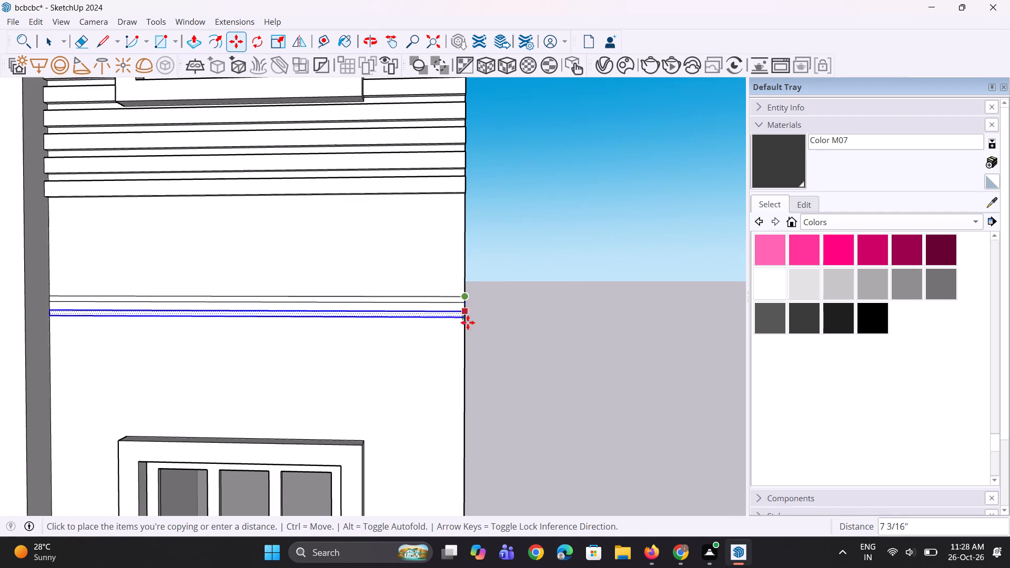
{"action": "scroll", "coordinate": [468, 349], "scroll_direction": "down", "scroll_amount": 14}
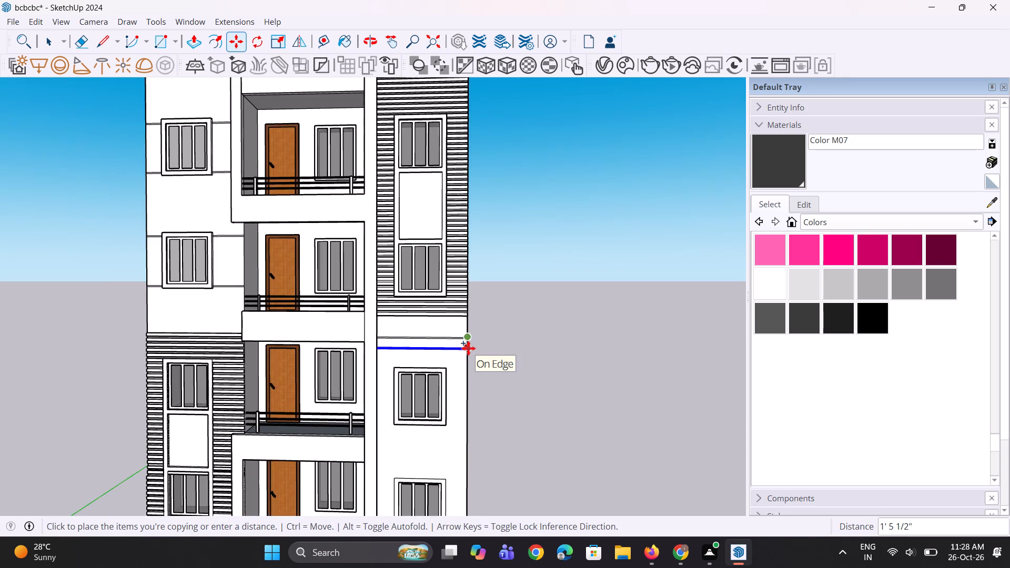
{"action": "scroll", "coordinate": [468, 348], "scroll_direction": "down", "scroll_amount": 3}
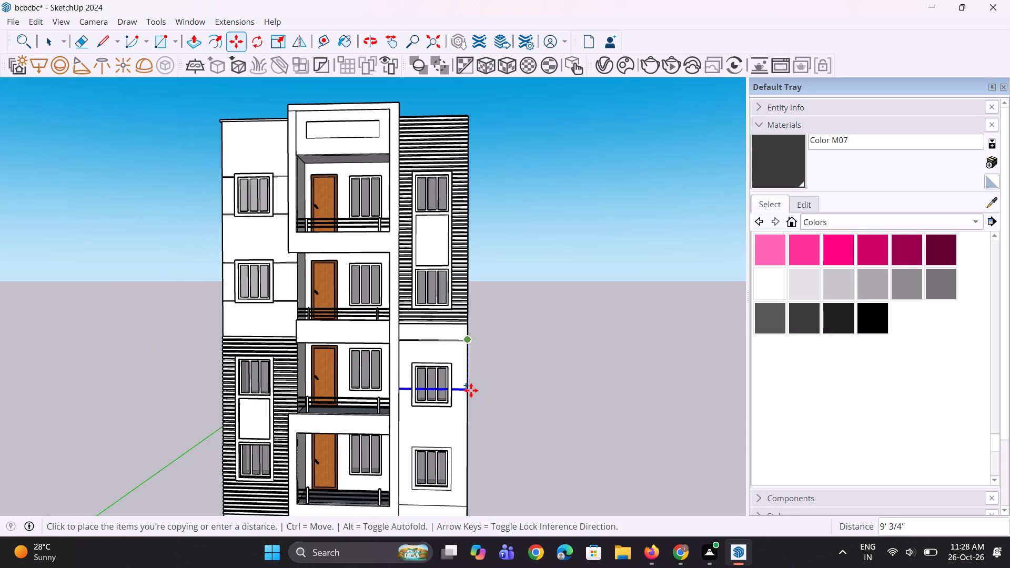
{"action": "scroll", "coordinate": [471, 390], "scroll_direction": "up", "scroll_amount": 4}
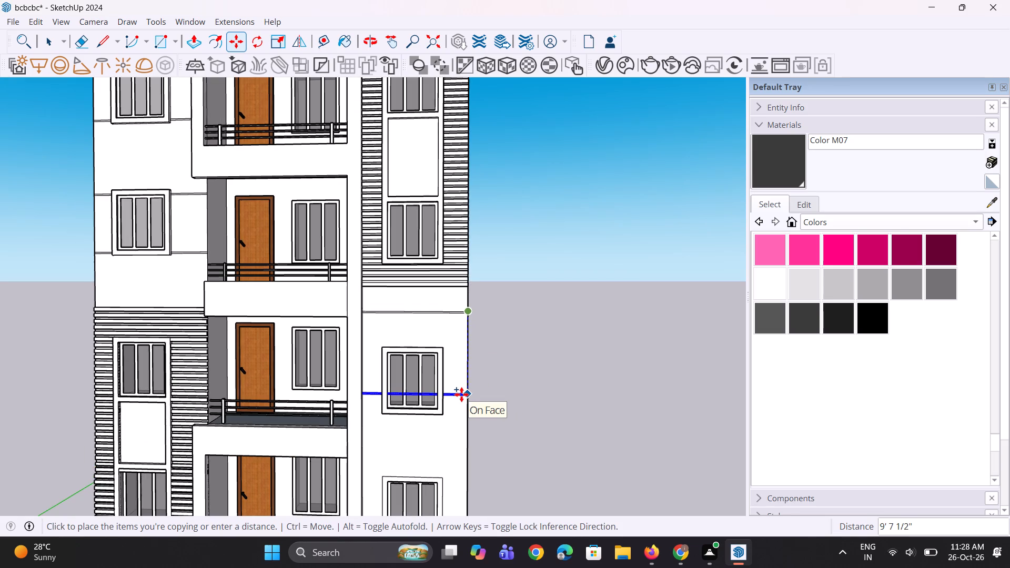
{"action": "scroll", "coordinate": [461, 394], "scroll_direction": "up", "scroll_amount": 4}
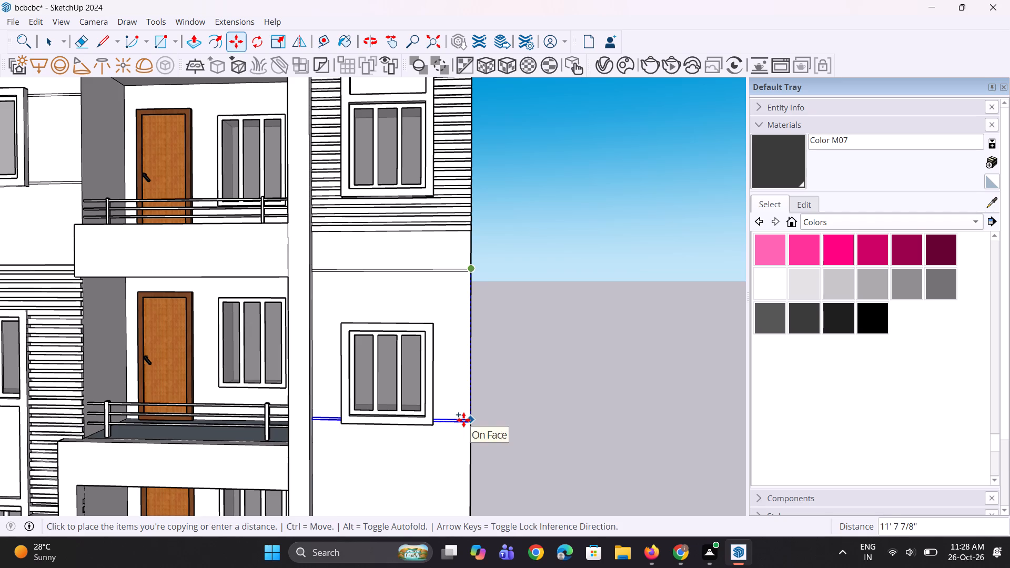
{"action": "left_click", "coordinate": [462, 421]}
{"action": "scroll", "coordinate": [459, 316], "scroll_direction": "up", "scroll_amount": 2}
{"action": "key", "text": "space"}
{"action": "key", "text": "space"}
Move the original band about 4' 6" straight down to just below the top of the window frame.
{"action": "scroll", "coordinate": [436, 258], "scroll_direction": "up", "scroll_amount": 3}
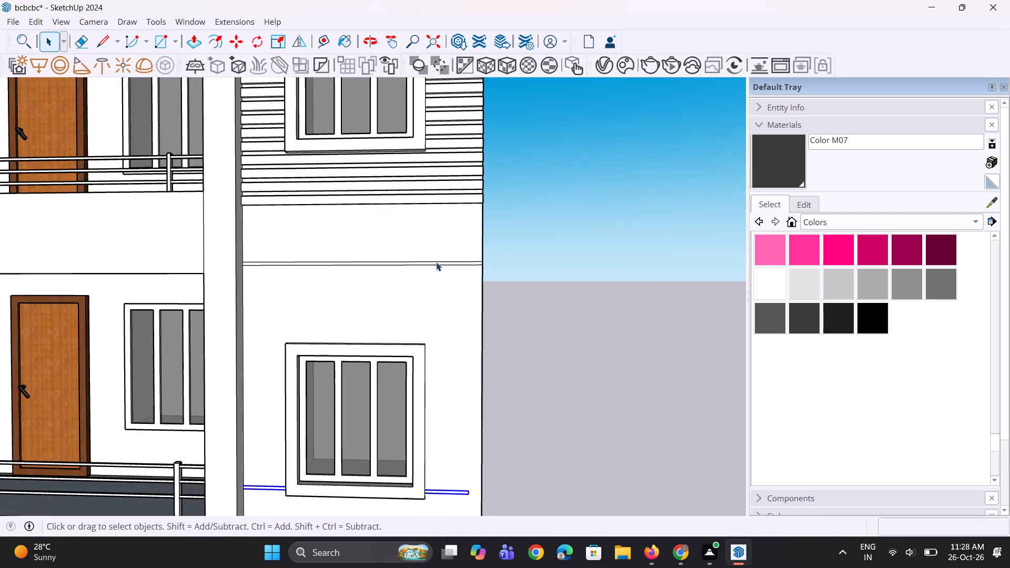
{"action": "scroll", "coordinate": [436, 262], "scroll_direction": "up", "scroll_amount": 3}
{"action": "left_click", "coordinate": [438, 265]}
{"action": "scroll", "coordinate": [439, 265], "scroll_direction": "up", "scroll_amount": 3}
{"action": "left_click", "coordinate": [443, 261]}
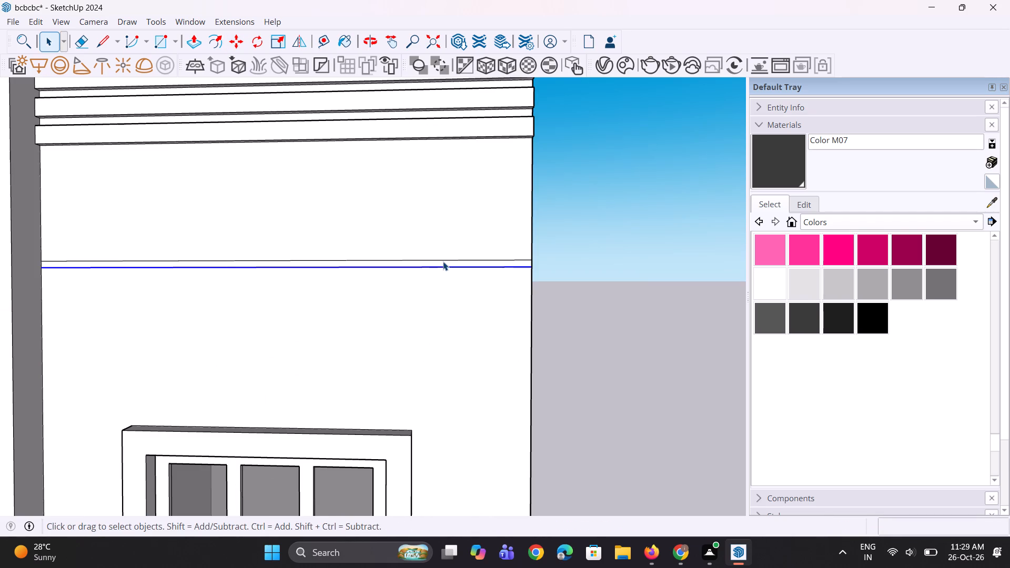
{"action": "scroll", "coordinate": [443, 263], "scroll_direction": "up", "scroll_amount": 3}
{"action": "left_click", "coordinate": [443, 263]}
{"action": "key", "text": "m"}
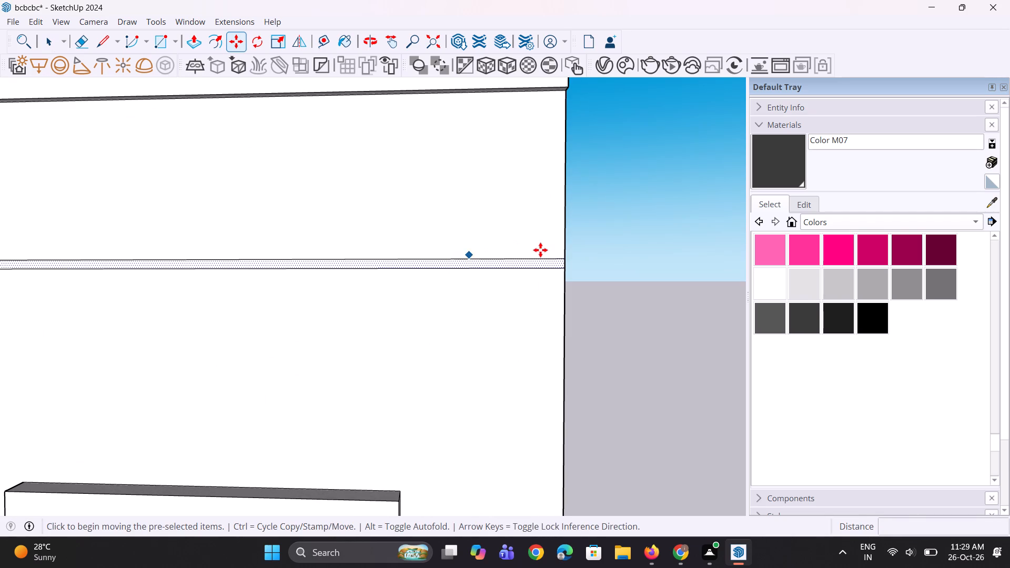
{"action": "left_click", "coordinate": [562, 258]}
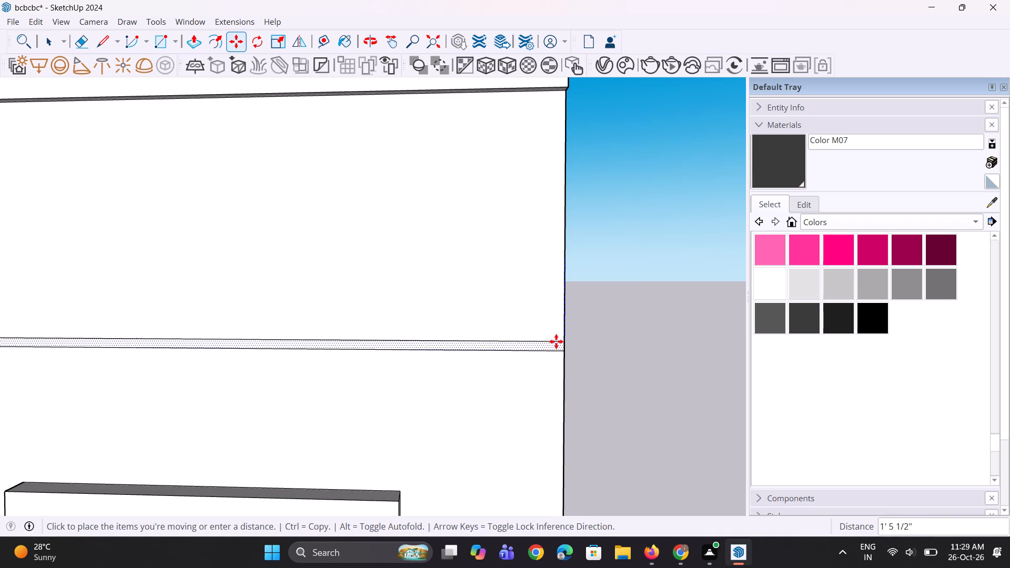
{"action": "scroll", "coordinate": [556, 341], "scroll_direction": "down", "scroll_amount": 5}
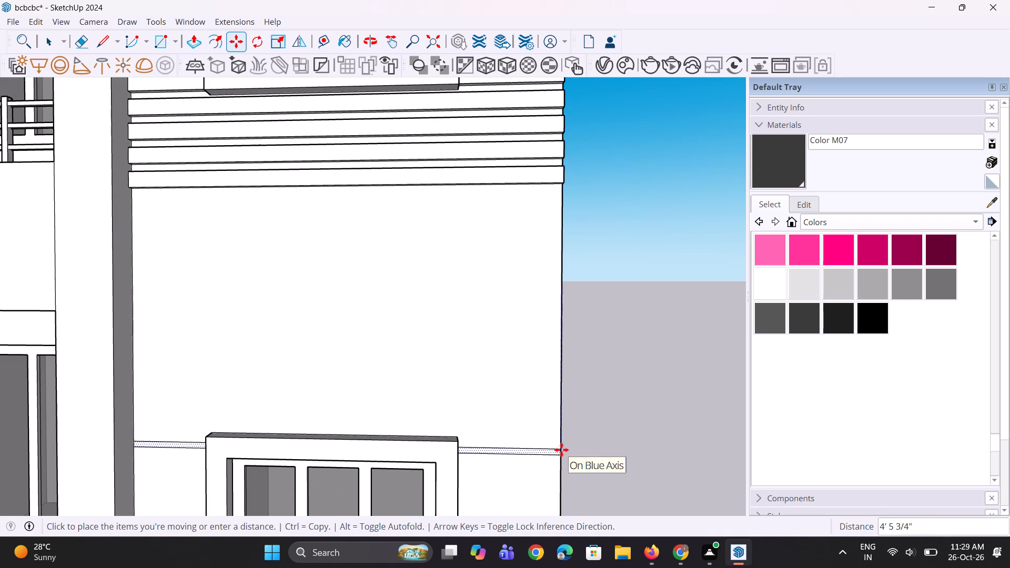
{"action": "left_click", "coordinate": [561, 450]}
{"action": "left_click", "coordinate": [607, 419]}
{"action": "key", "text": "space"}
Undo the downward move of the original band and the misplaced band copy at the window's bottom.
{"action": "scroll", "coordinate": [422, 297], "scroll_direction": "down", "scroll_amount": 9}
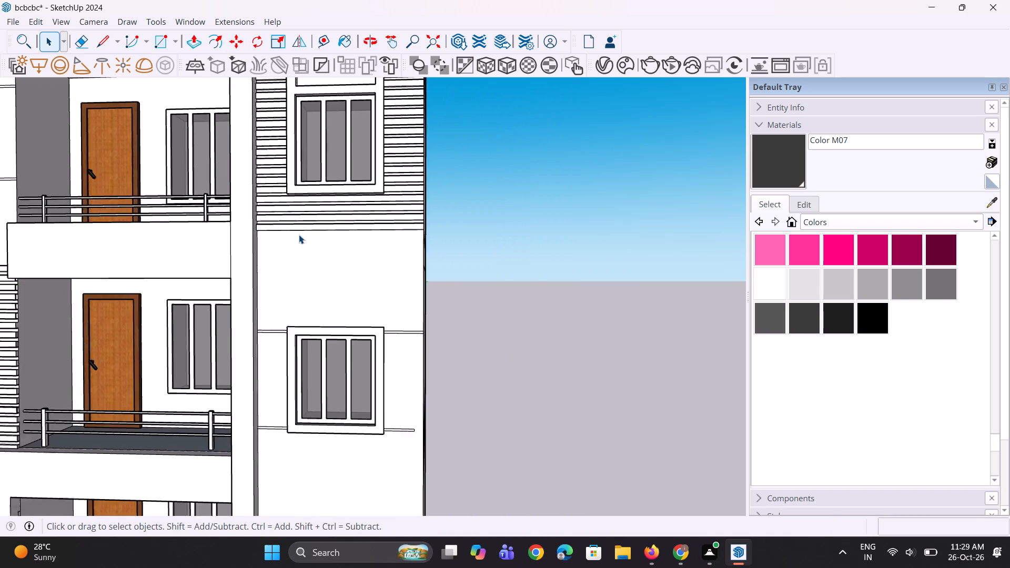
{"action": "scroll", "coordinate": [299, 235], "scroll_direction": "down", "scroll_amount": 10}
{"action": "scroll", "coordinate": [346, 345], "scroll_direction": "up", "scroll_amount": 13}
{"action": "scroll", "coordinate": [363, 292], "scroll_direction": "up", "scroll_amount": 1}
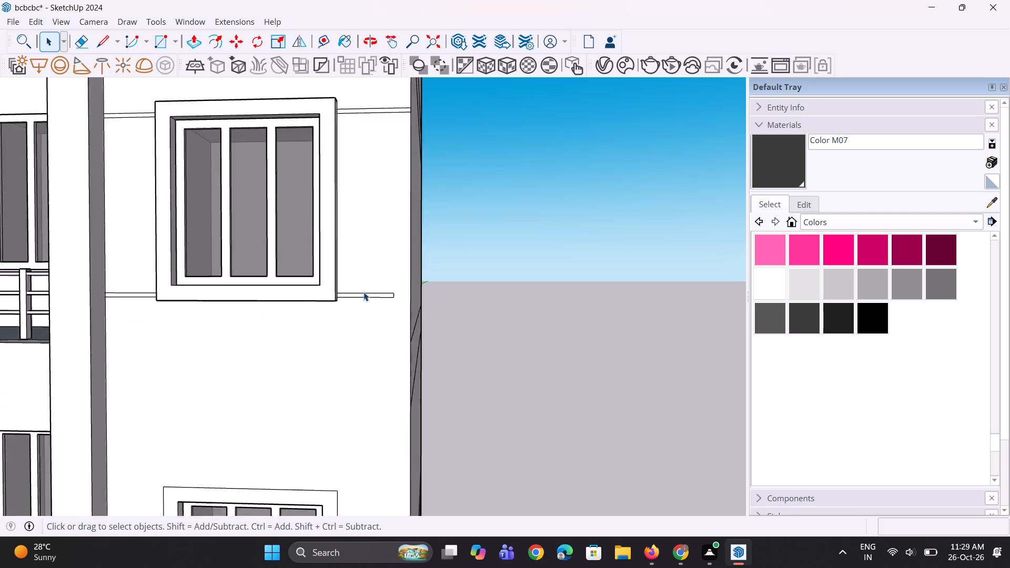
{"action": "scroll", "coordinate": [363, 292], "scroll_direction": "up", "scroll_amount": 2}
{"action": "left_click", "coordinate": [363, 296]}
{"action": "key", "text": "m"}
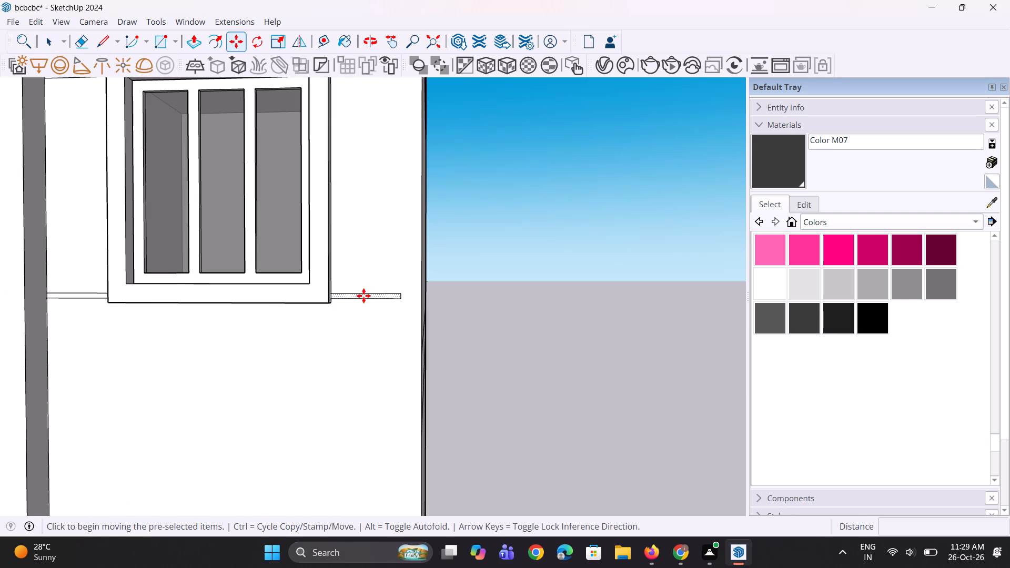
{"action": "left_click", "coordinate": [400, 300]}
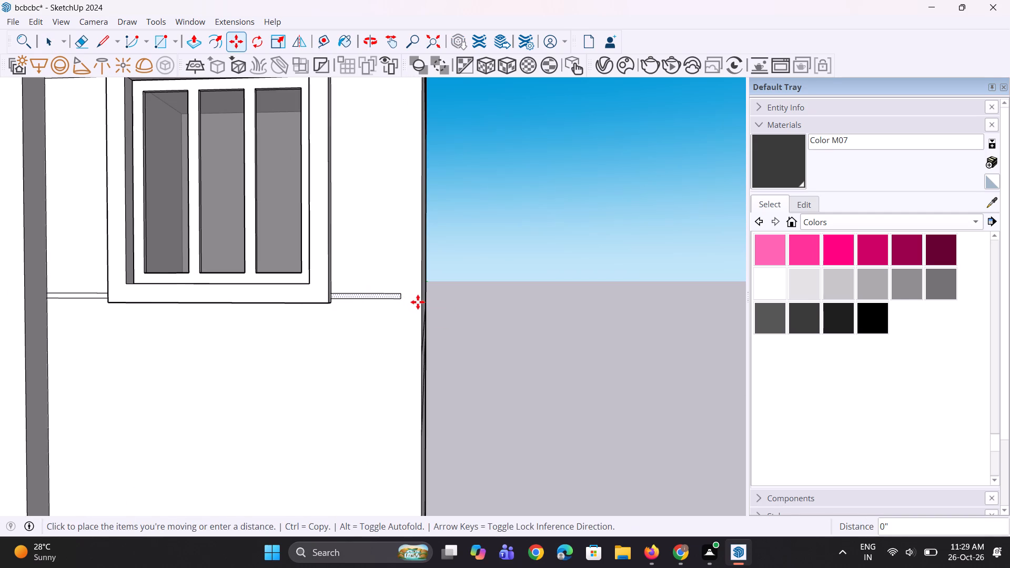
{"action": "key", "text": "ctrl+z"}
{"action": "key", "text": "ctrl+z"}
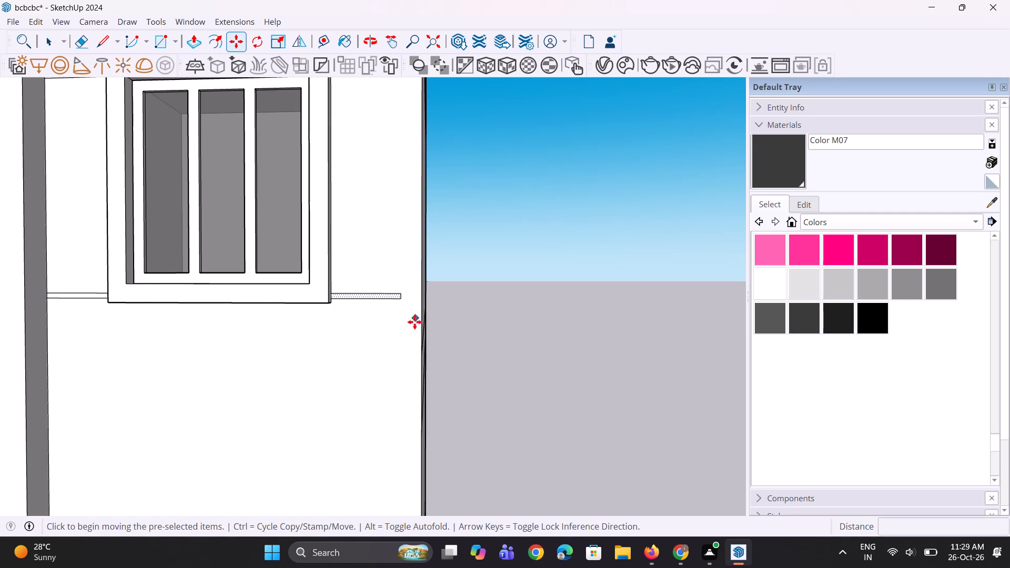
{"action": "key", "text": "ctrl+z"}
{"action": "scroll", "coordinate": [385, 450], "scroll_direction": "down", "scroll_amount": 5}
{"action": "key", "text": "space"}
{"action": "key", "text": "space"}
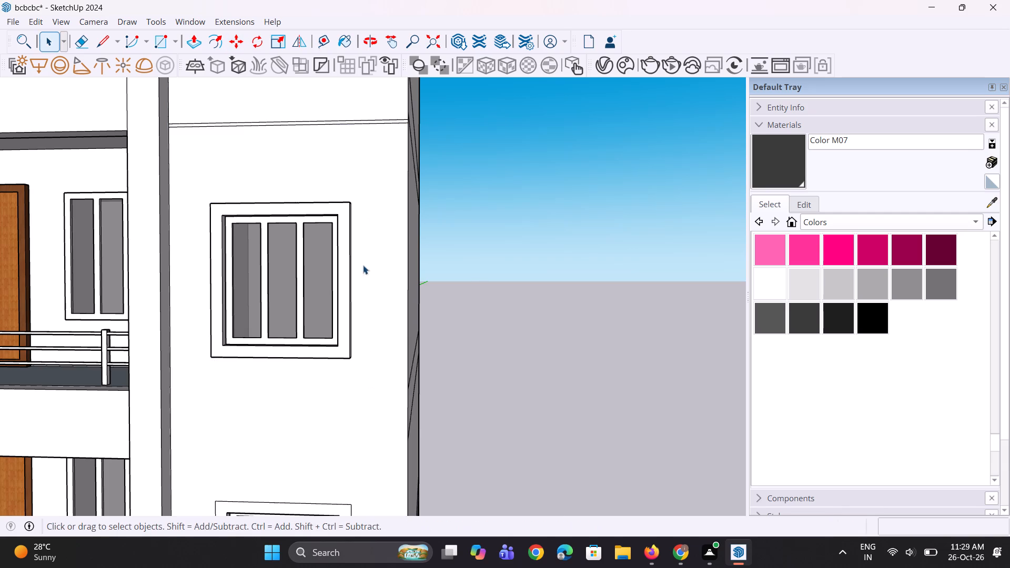
Copy the narrow band about 11' 9" straight down, ending at the wall's corner edge beside the window frame's bottom.
{"action": "scroll", "coordinate": [363, 190], "scroll_direction": "up", "scroll_amount": 2}
{"action": "middle_click_drag", "start_coordinate": [363, 186], "coordinate": [344, 287]}
{"action": "scroll", "coordinate": [381, 139], "scroll_direction": "up", "scroll_amount": 3}
{"action": "left_click", "coordinate": [396, 133]}
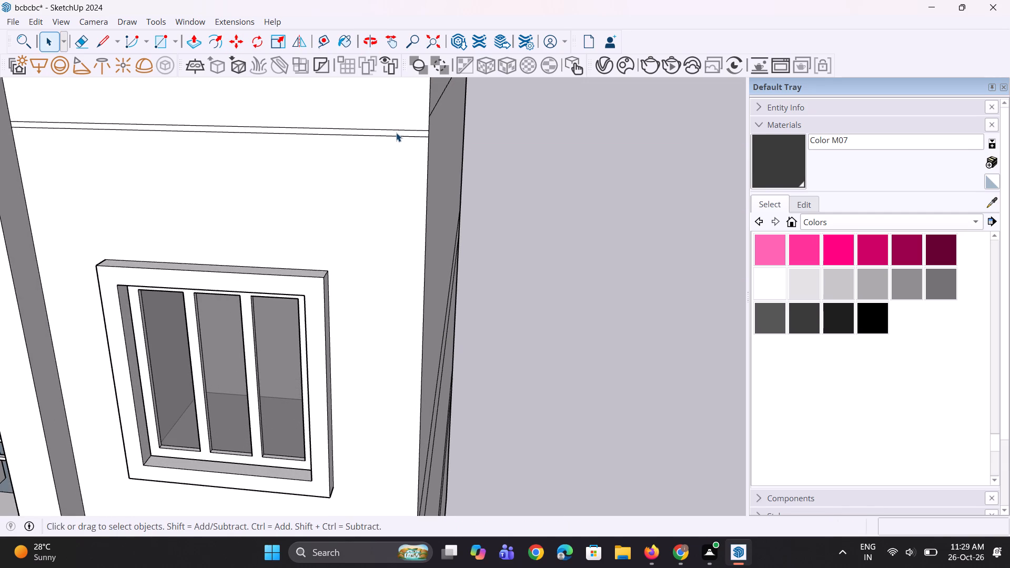
{"action": "key", "text": "m"}
{"action": "left_click", "coordinate": [427, 130]}
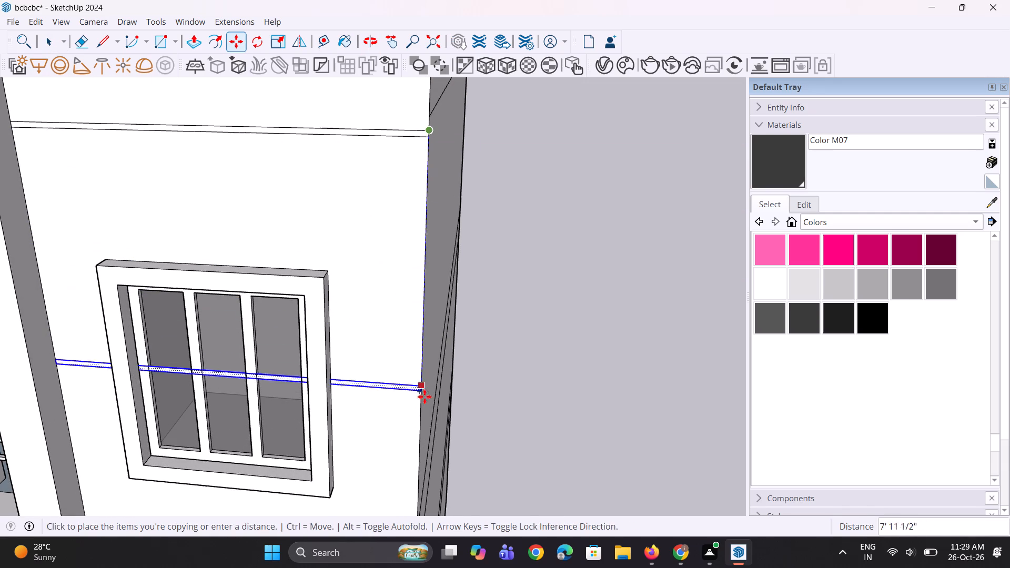
{"action": "left_click", "coordinate": [413, 489]}
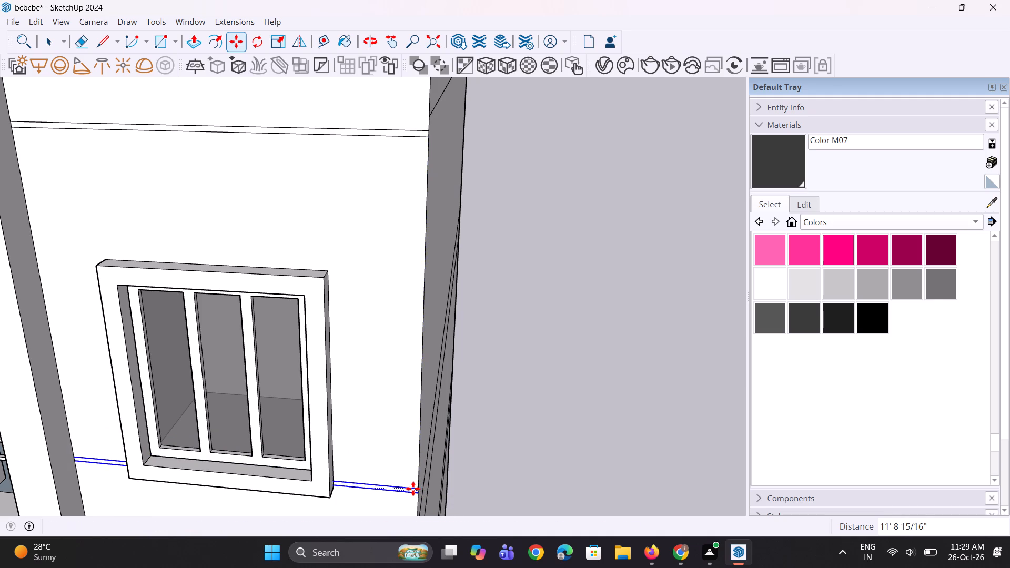
{"action": "middle_click_drag", "start_coordinate": [356, 433], "coordinate": [389, 343]}
{"action": "key", "text": "space"}
{"action": "key", "text": "space"}
{"action": "left_click", "coordinate": [575, 372]}
Move the original band about 4' 4" straight down the wall to just below the top of the window frame.
{"action": "scroll", "coordinate": [550, 424], "scroll_direction": "down", "scroll_amount": 3}
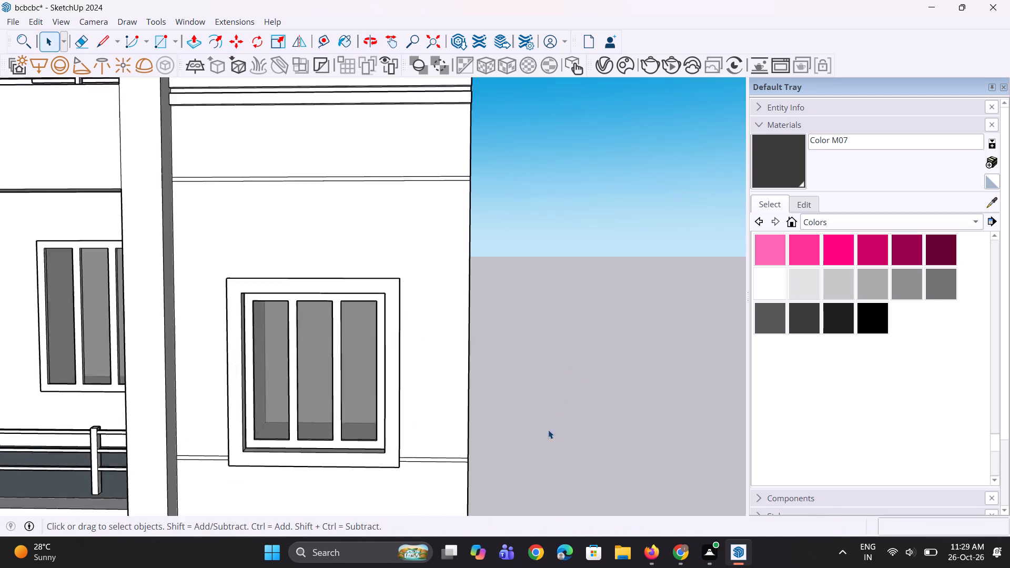
{"action": "scroll", "coordinate": [548, 430], "scroll_direction": "down", "scroll_amount": 3}
{"action": "scroll", "coordinate": [532, 382], "scroll_direction": "down", "scroll_amount": 1}
{"action": "middle_click_drag", "start_coordinate": [517, 368], "coordinate": [501, 352]}
{"action": "scroll", "coordinate": [504, 298], "scroll_direction": "up", "scroll_amount": 10}
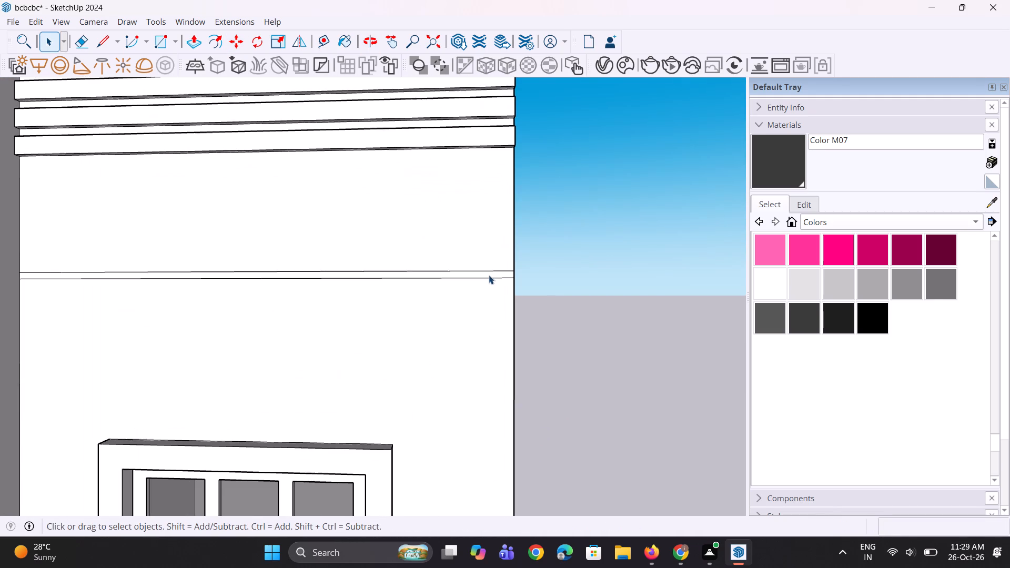
{"action": "left_click", "coordinate": [489, 275]}
{"action": "key", "text": "m"}
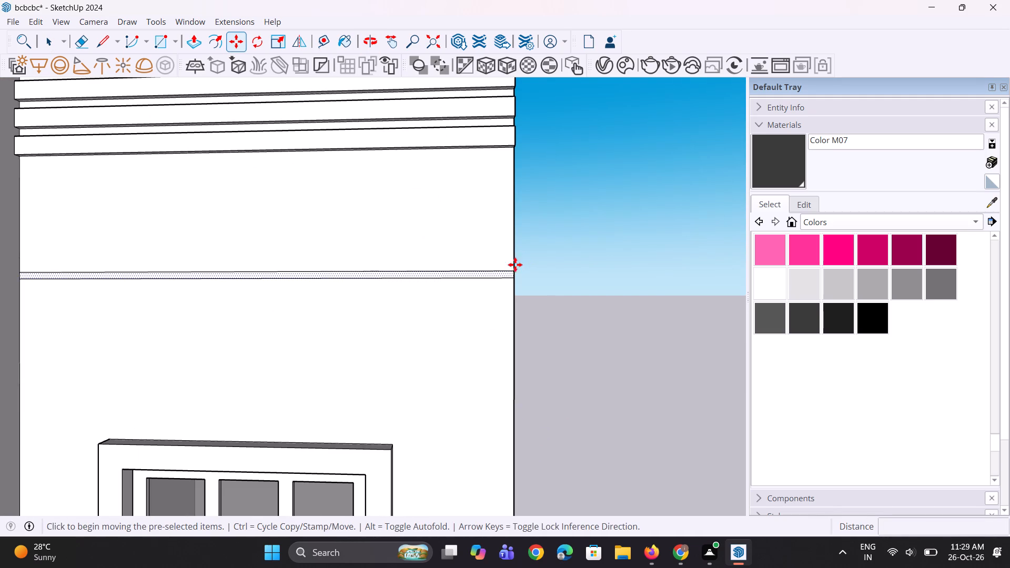
{"action": "left_click", "coordinate": [513, 267]}
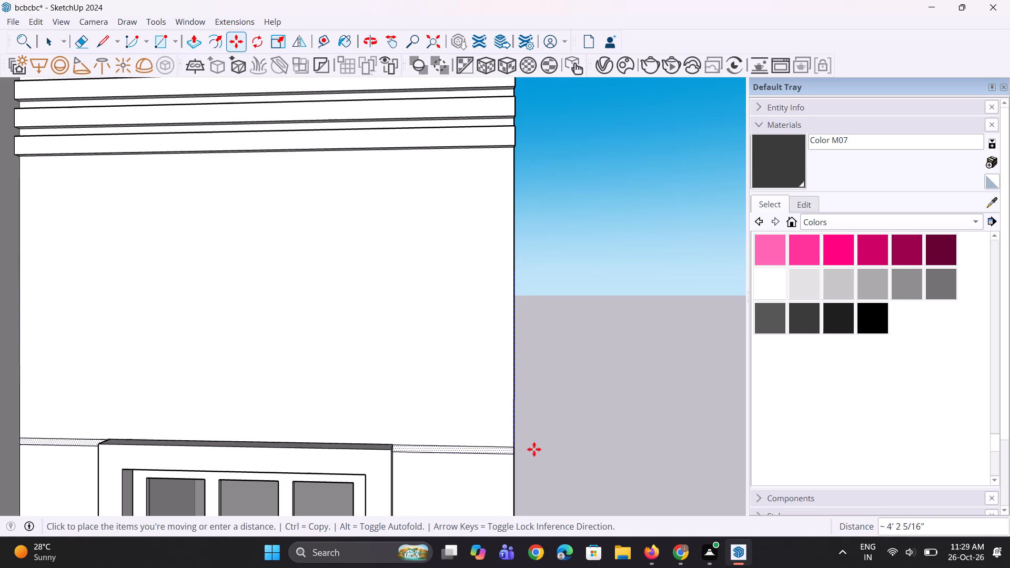
{"action": "left_click", "coordinate": [533, 455]}
{"action": "key", "text": "space"}
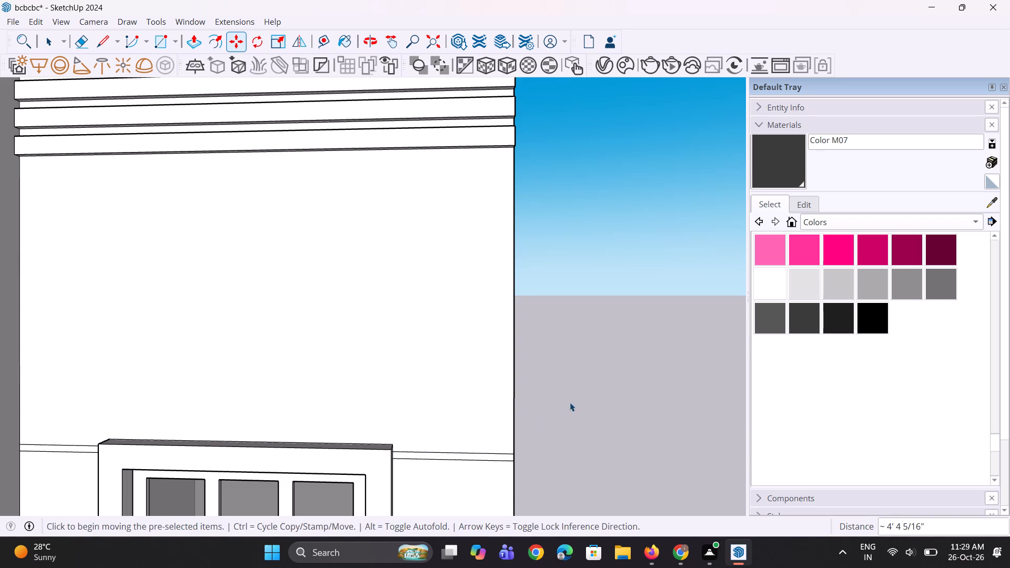
{"action": "key", "text": "space"}
{"action": "left_click", "coordinate": [577, 393]}
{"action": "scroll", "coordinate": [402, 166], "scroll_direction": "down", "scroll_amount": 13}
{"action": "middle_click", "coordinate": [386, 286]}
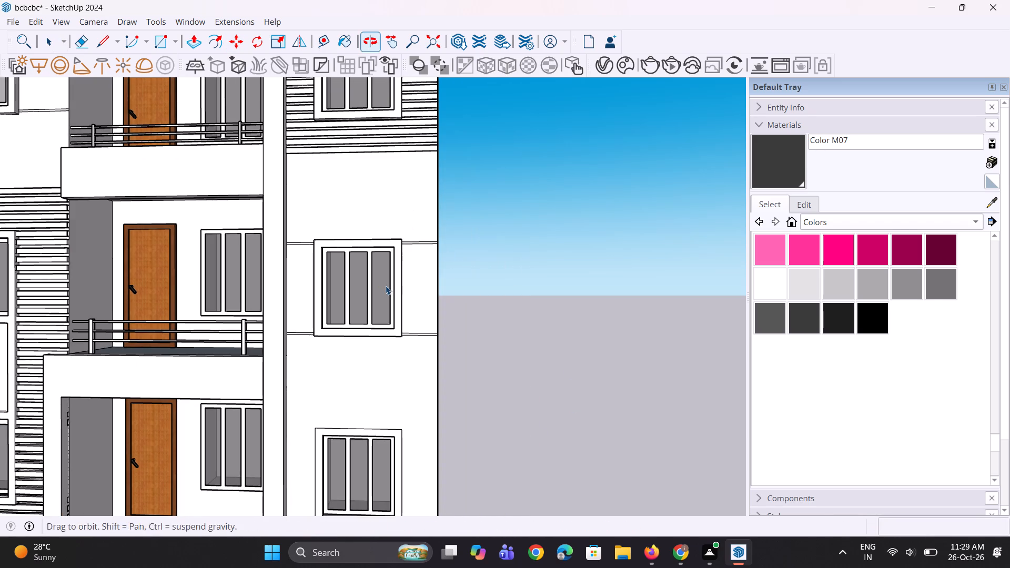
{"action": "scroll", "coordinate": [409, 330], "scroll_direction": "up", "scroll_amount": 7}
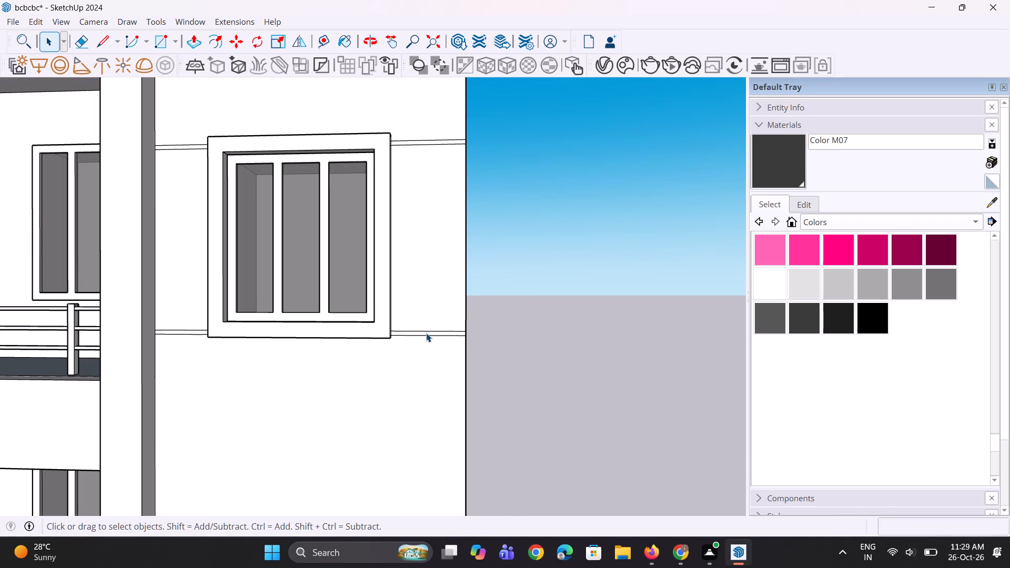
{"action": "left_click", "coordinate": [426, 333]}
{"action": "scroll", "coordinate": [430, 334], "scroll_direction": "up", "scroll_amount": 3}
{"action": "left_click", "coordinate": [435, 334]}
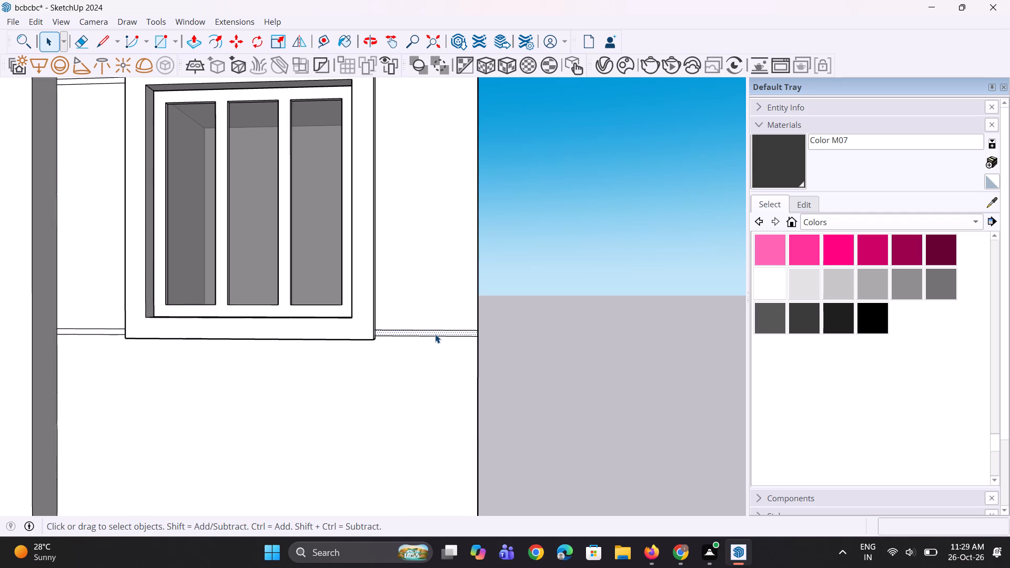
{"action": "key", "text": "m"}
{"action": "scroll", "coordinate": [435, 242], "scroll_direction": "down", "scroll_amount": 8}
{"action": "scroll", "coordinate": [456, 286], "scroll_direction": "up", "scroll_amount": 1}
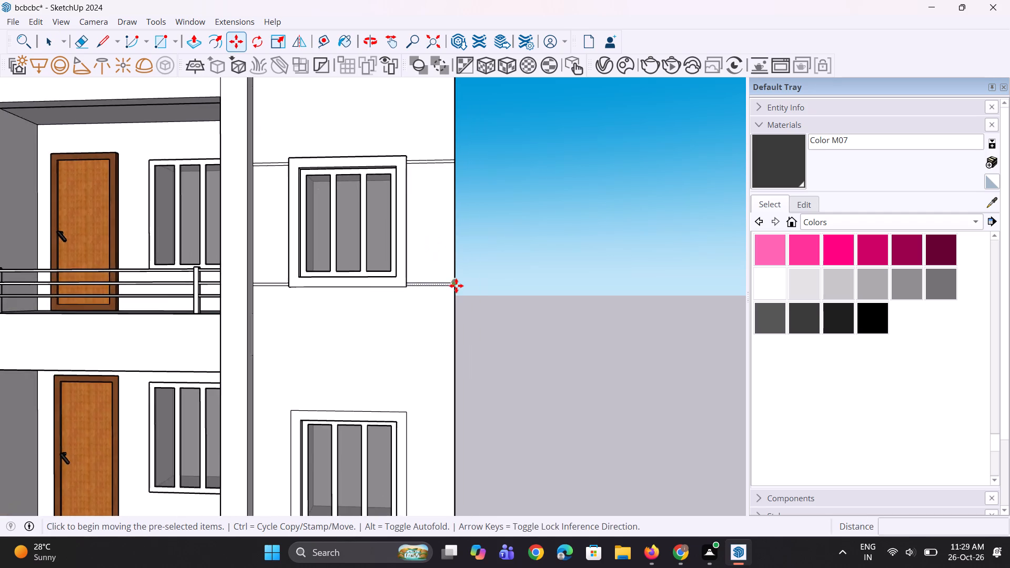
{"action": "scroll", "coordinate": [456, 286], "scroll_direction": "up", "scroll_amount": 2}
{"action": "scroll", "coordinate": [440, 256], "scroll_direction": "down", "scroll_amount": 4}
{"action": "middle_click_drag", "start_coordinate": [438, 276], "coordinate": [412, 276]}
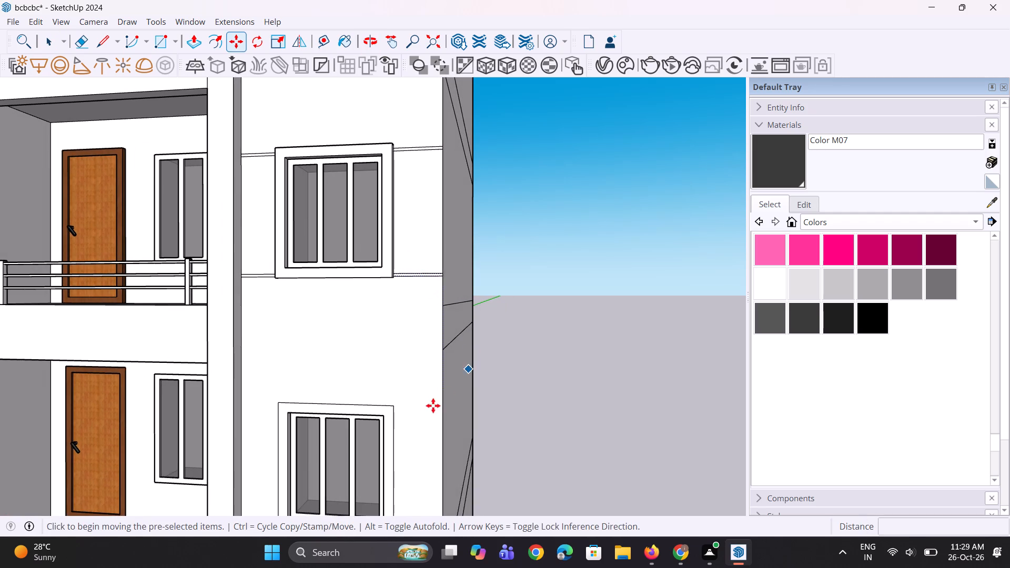
Push/Pull the flat frame face of the next window below outward 7" to match the frame above it.
{"action": "scroll", "coordinate": [398, 423], "scroll_direction": "up", "scroll_amount": 3}
{"action": "key", "text": "p"}
{"action": "key", "text": "space"}
{"action": "left_click", "coordinate": [385, 427]}
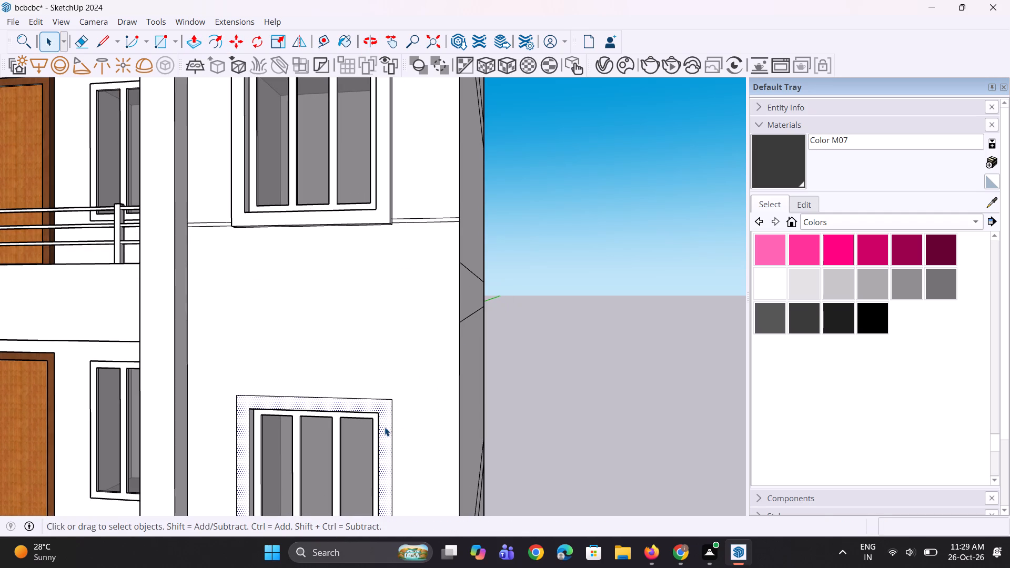
{"action": "key", "text": "p"}
{"action": "left_click", "coordinate": [380, 412]}
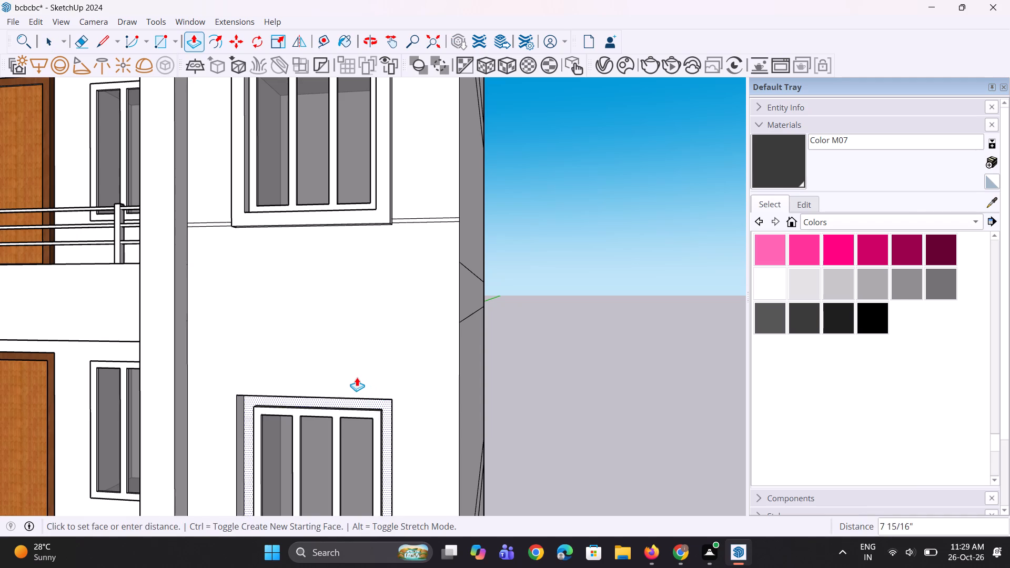
{"action": "left_click", "coordinate": [353, 218]}
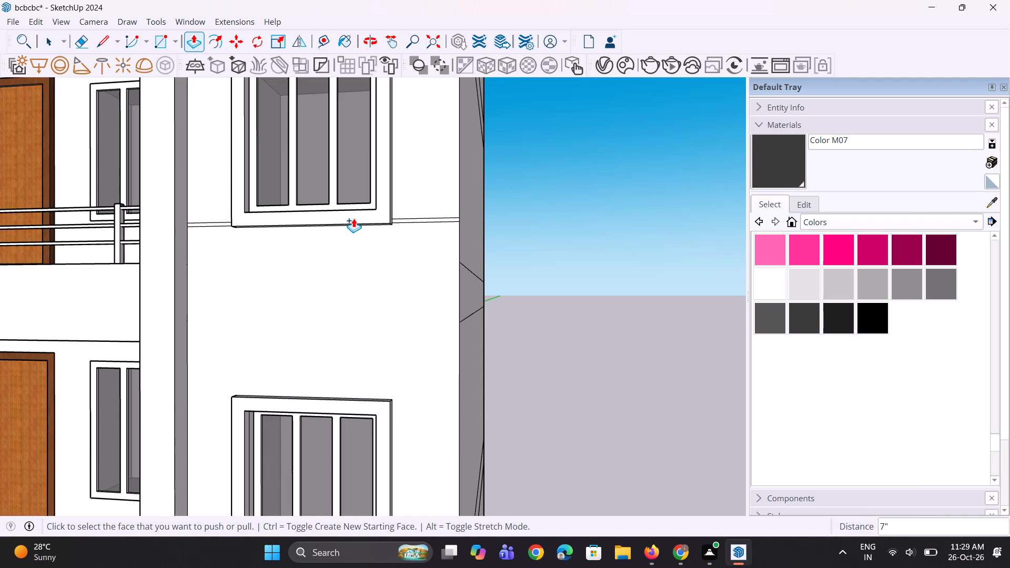
{"action": "scroll", "coordinate": [353, 217], "scroll_direction": "down", "scroll_amount": 5}
{"action": "middle_click_drag", "start_coordinate": [355, 215], "coordinate": [383, 221]}
{"action": "key", "text": "space"}
{"action": "scroll", "coordinate": [393, 220], "scroll_direction": "up", "scroll_amount": 6}
{"action": "key", "text": "space"}
{"action": "key", "text": "space"}
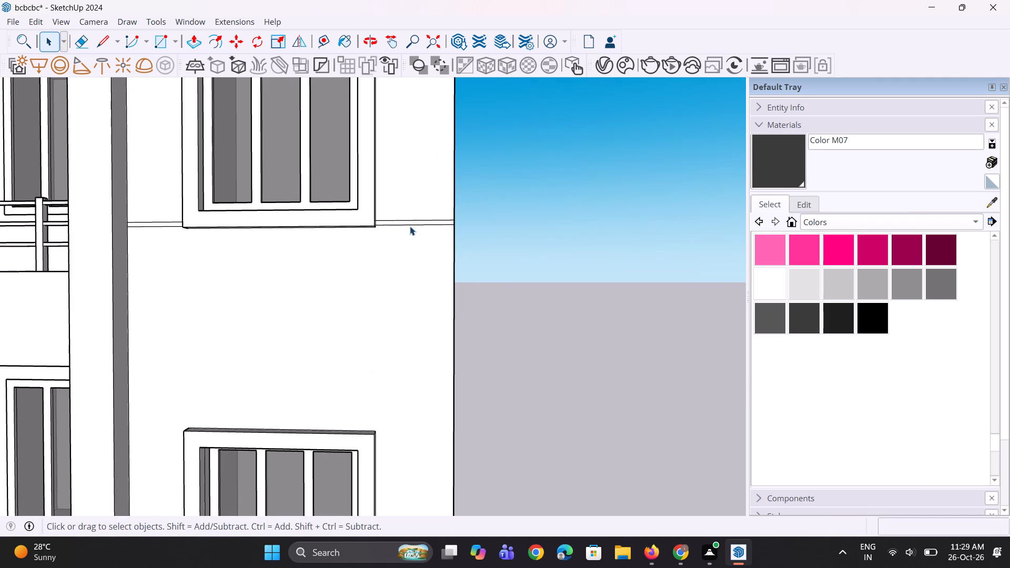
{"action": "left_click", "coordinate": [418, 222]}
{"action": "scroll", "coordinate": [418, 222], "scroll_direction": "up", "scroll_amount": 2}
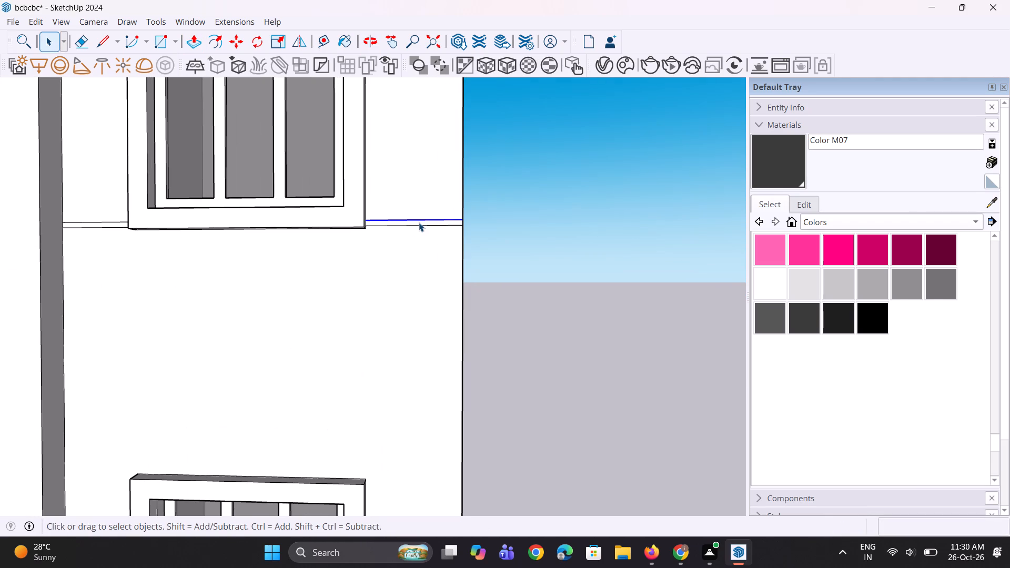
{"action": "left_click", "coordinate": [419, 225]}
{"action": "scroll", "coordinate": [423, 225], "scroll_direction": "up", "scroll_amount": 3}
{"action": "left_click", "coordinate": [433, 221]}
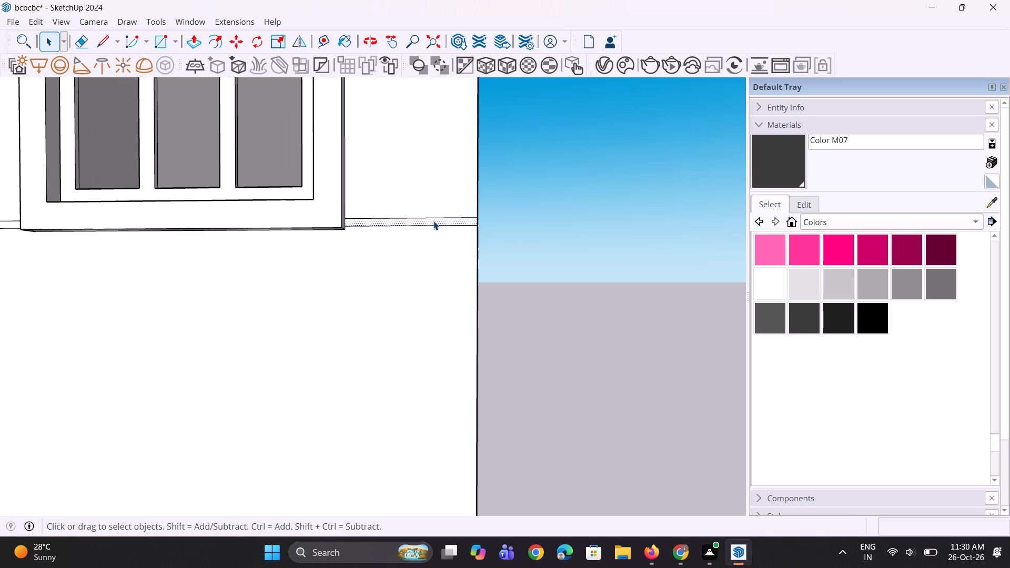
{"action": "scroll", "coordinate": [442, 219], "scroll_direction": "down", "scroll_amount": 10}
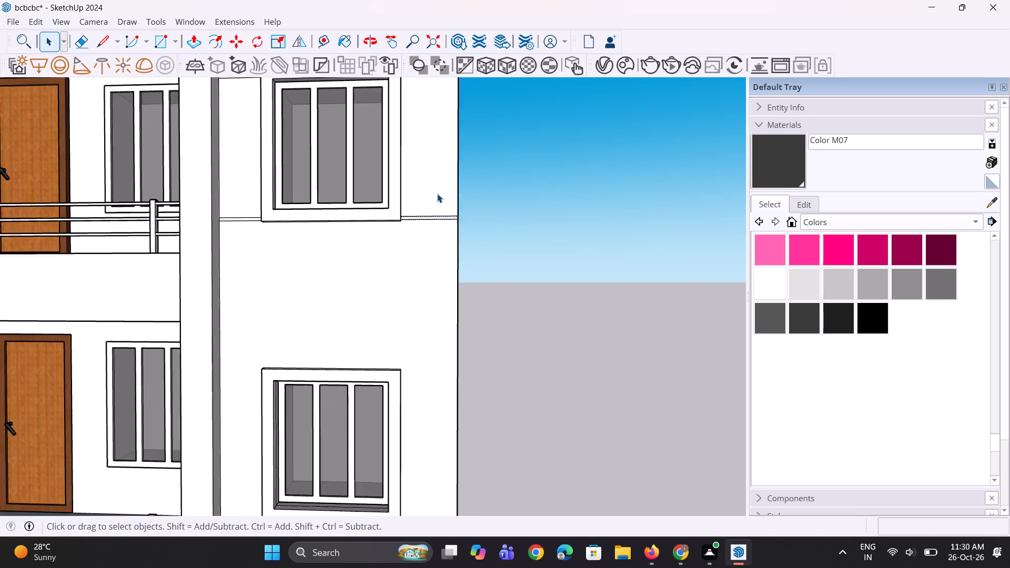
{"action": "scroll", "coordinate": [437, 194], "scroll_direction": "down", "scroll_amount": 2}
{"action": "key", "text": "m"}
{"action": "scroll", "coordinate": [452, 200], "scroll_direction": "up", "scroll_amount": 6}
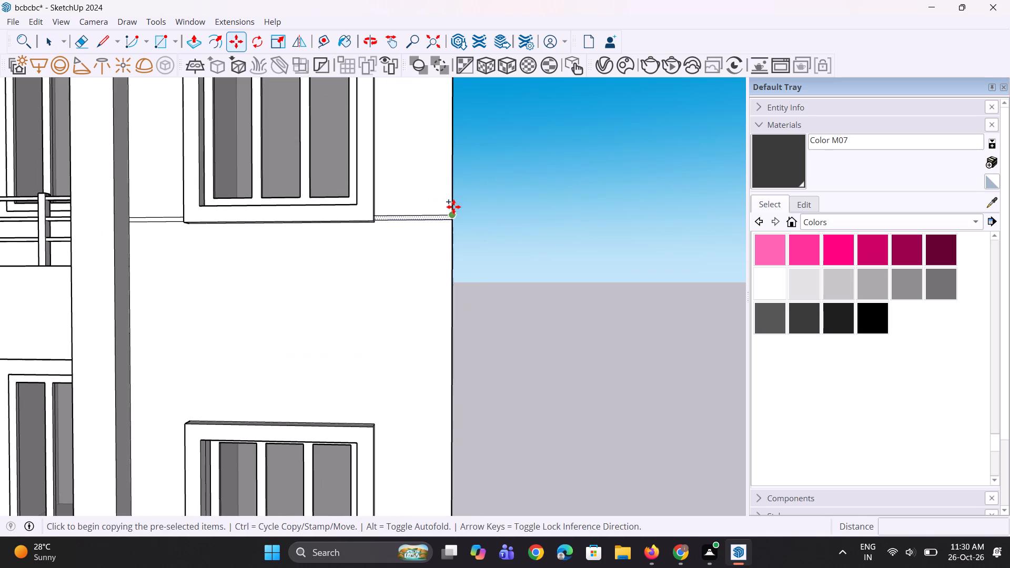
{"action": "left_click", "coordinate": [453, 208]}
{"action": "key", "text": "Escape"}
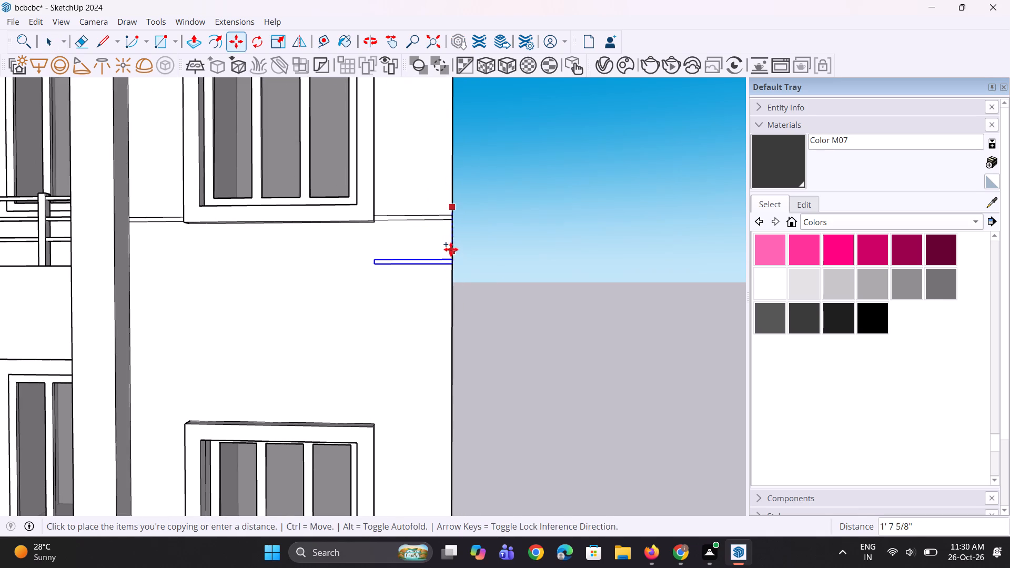
Copy both segments of the band at the upper window's bottom 8' 6 7/8" straight down to just below the top of the next window frame.
{"action": "scroll", "coordinate": [430, 237], "scroll_direction": "up", "scroll_amount": 3}
{"action": "key", "text": "space"}
{"action": "key", "text": "space"}
{"action": "left_click", "coordinate": [419, 210]}
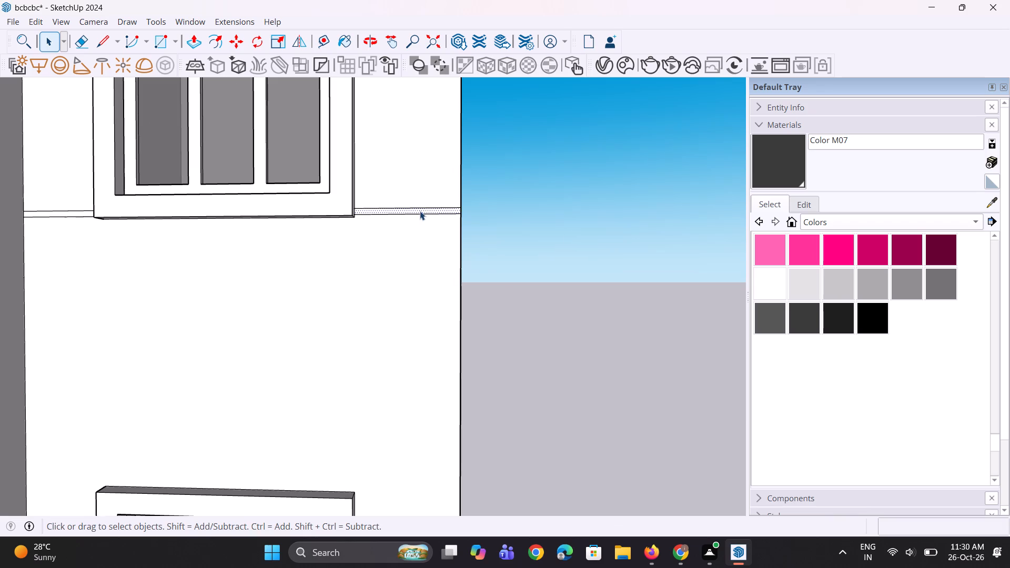
{"action": "scroll", "coordinate": [85, 232], "scroll_direction": "up", "scroll_amount": 2}
{"action": "left_click", "coordinate": [80, 210], "text": "ctrl"}
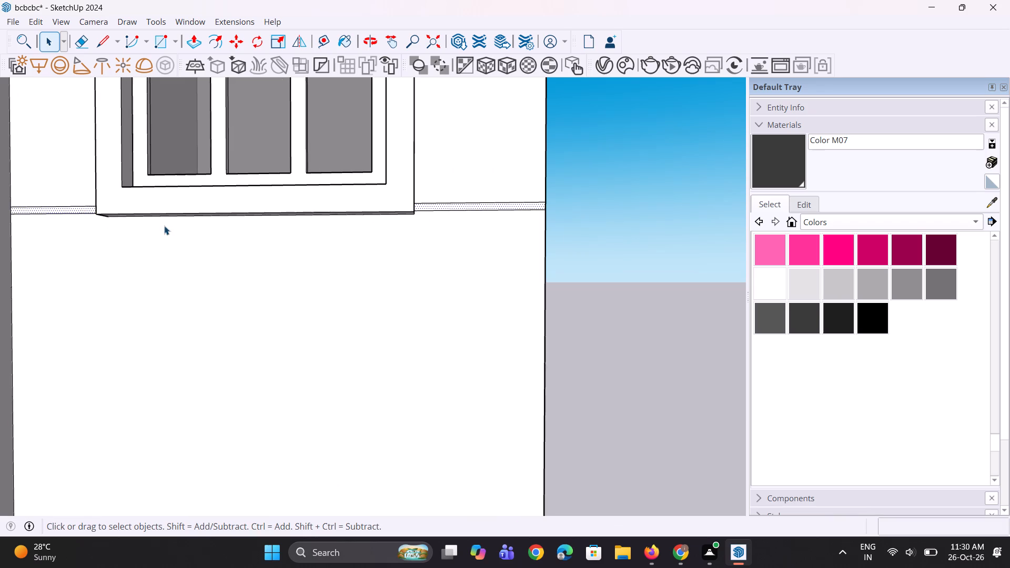
{"action": "scroll", "coordinate": [164, 226], "scroll_direction": "down", "scroll_amount": 7}
{"action": "key", "text": "m"}
{"action": "scroll", "coordinate": [307, 292], "scroll_direction": "up", "scroll_amount": 2}
{"action": "scroll", "coordinate": [401, 188], "scroll_direction": "up", "scroll_amount": 2}
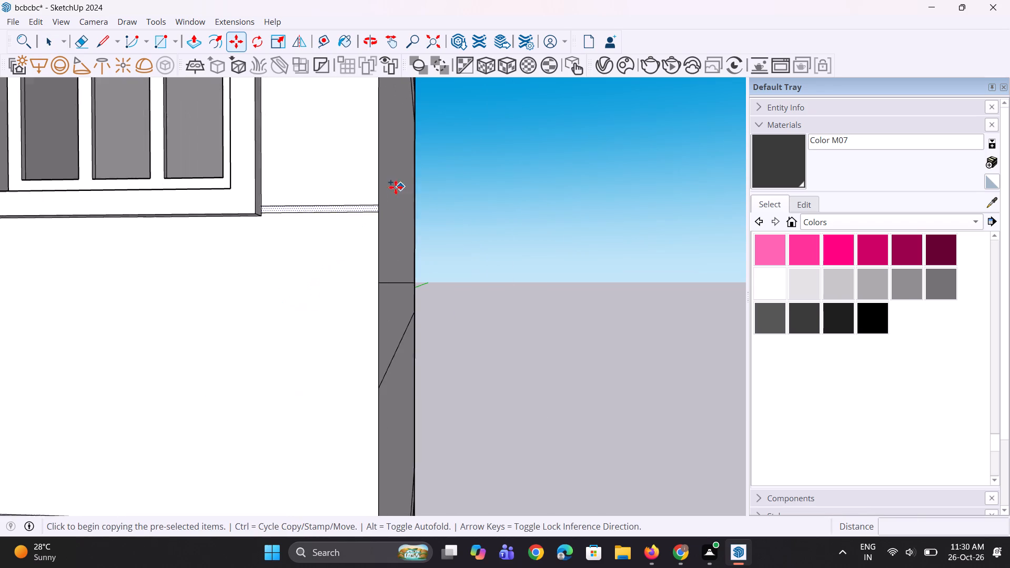
{"action": "scroll", "coordinate": [380, 199], "scroll_direction": "up", "scroll_amount": 2}
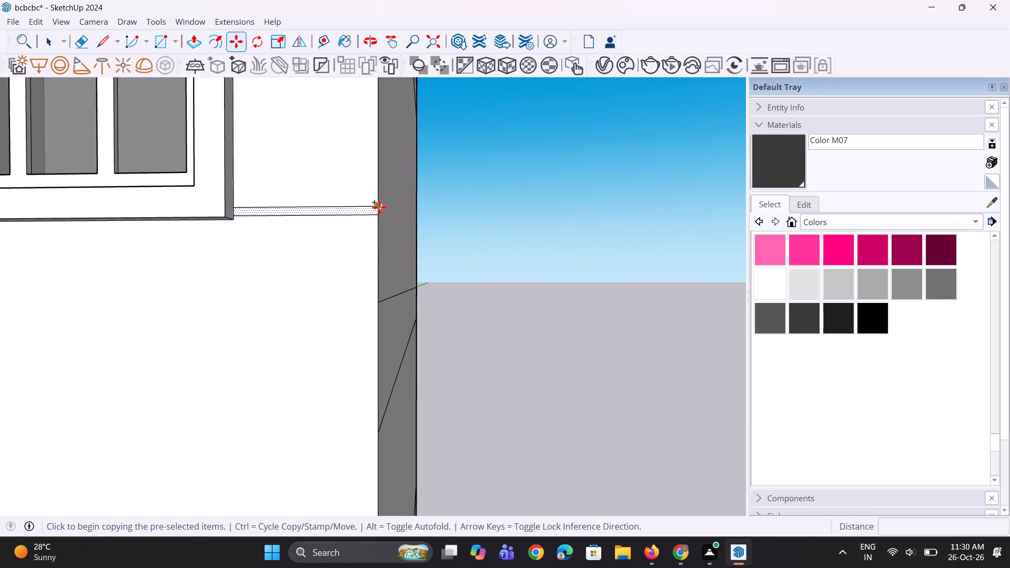
{"action": "left_click", "coordinate": [379, 207]}
{"action": "scroll", "coordinate": [367, 269], "scroll_direction": "down", "scroll_amount": 8}
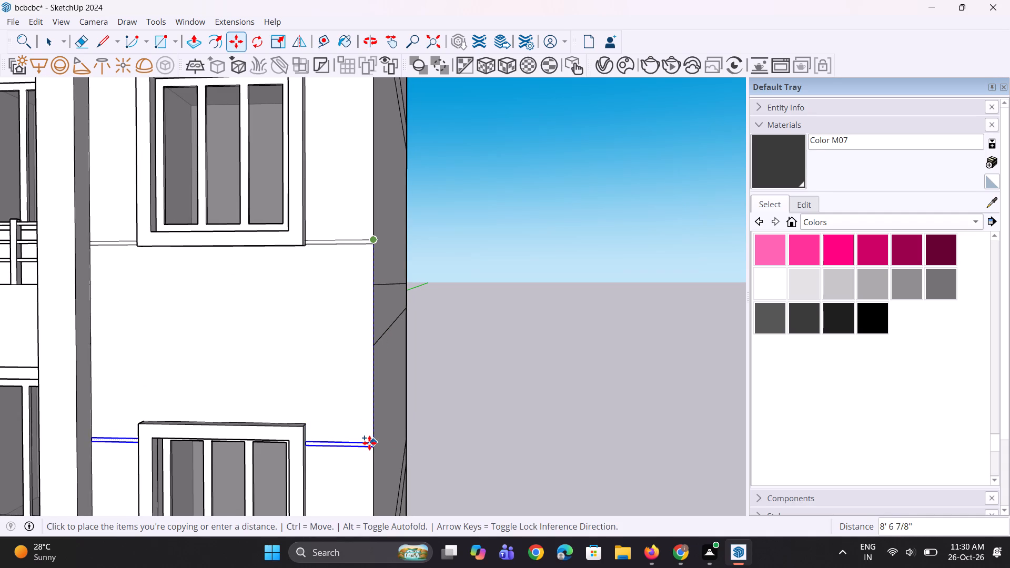
{"action": "scroll", "coordinate": [369, 443], "scroll_direction": "up", "scroll_amount": 1}
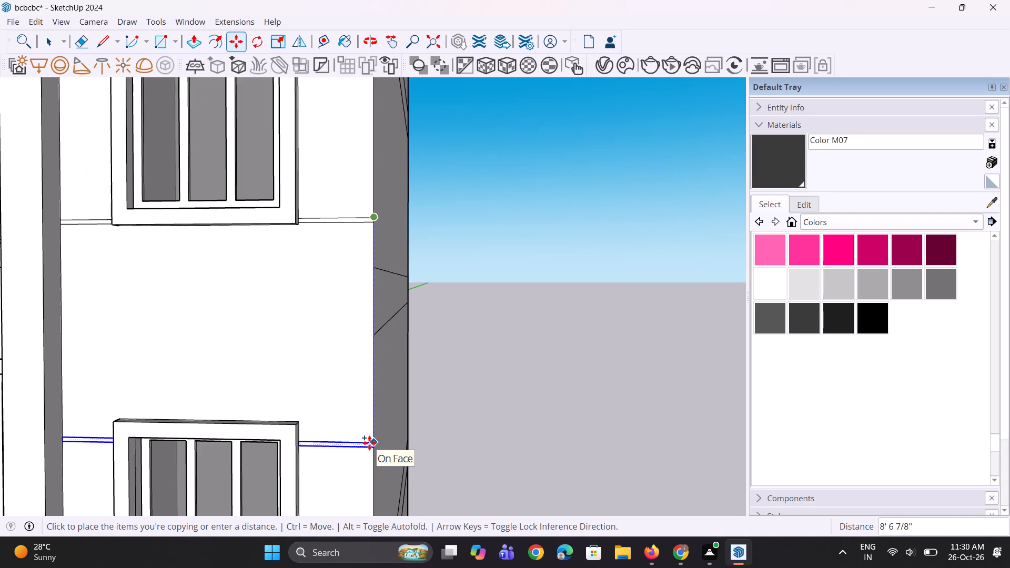
{"action": "left_click", "coordinate": [369, 443]}
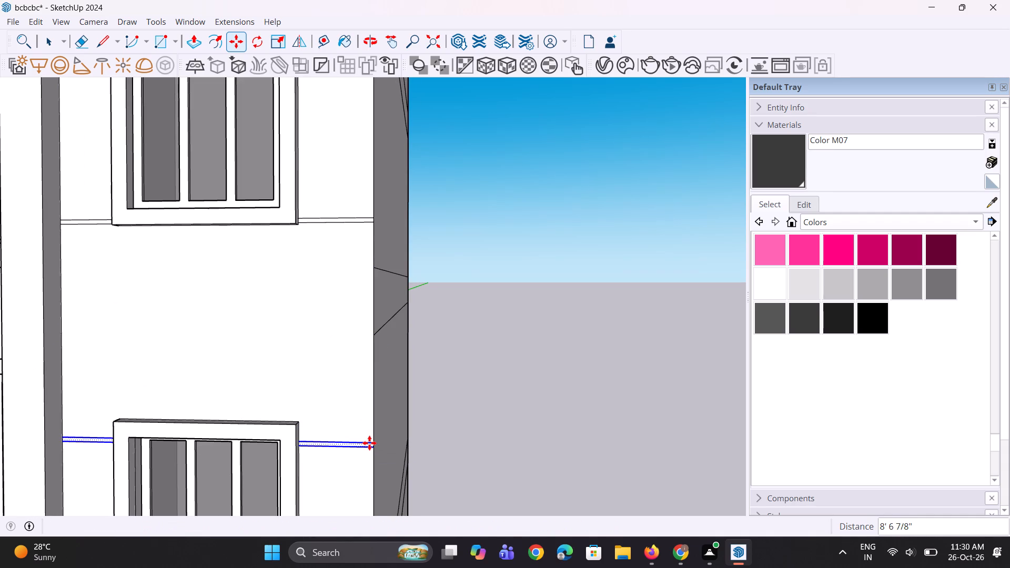
Copy the new band's two segments 6' 7 5/8" straight down the wall to just above the bottom of the lower window's frame.
{"action": "scroll", "coordinate": [369, 443], "scroll_direction": "down", "scroll_amount": 5}
{"action": "scroll", "coordinate": [351, 313], "scroll_direction": "down", "scroll_amount": 8}
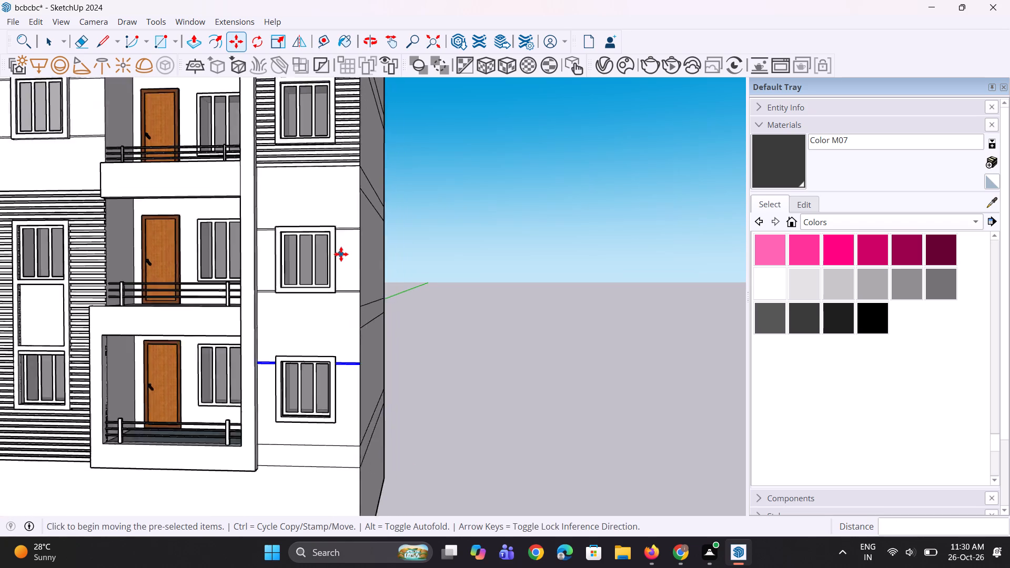
{"action": "scroll", "coordinate": [341, 254], "scroll_direction": "down", "scroll_amount": 2}
{"action": "scroll", "coordinate": [329, 406], "scroll_direction": "up", "scroll_amount": 5}
{"action": "scroll", "coordinate": [338, 343], "scroll_direction": "up", "scroll_amount": 3}
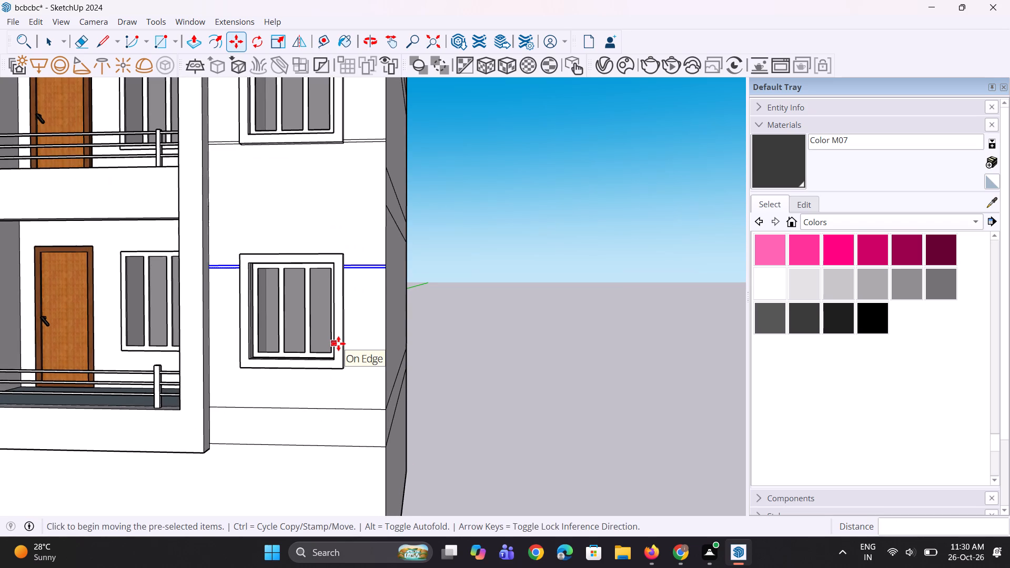
{"action": "key", "text": "m"}
{"action": "scroll", "coordinate": [360, 281], "scroll_direction": "up", "scroll_amount": 5}
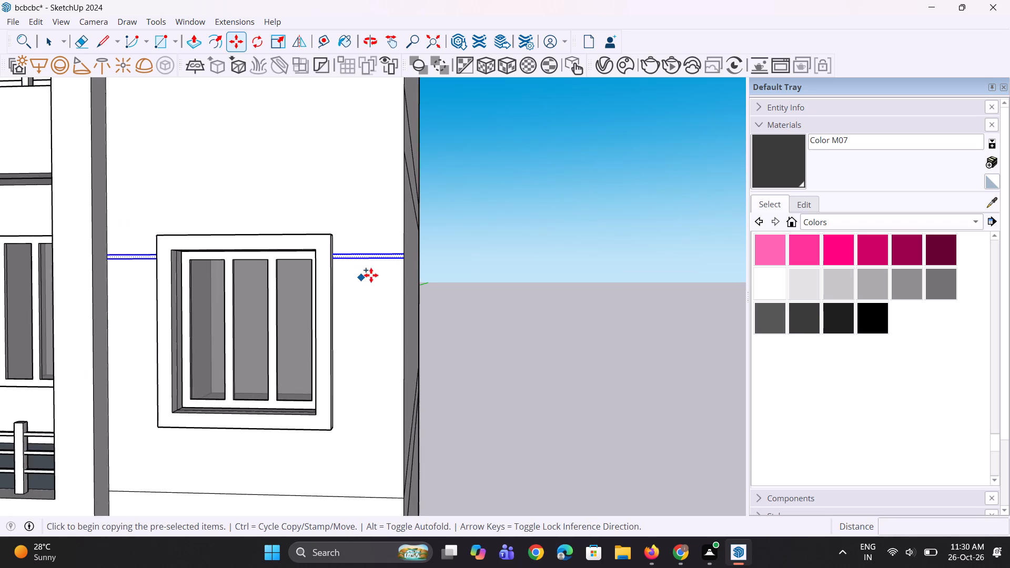
{"action": "scroll", "coordinate": [382, 272], "scroll_direction": "up", "scroll_amount": 3}
{"action": "left_click", "coordinate": [410, 257]}
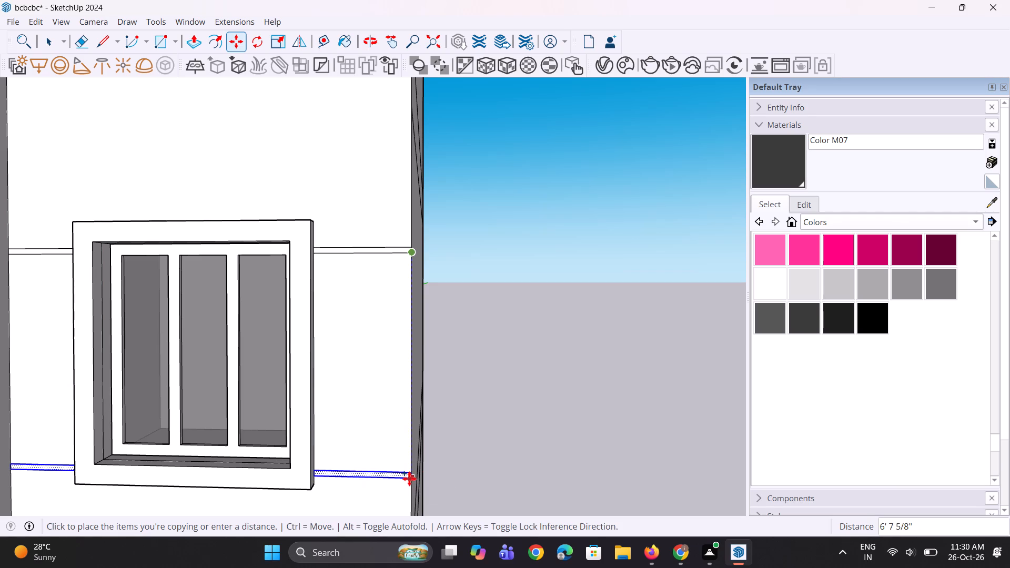
{"action": "left_click", "coordinate": [409, 479]}
{"action": "key", "text": "space"}
{"action": "key", "text": "space"}
{"action": "left_click", "coordinate": [502, 450]}
Push/Pull the top band segment between the lower window's frame and the outer wall corner inward about 1 7/8" as a groove.
{"action": "scroll", "coordinate": [498, 434], "scroll_direction": "down", "scroll_amount": 11}
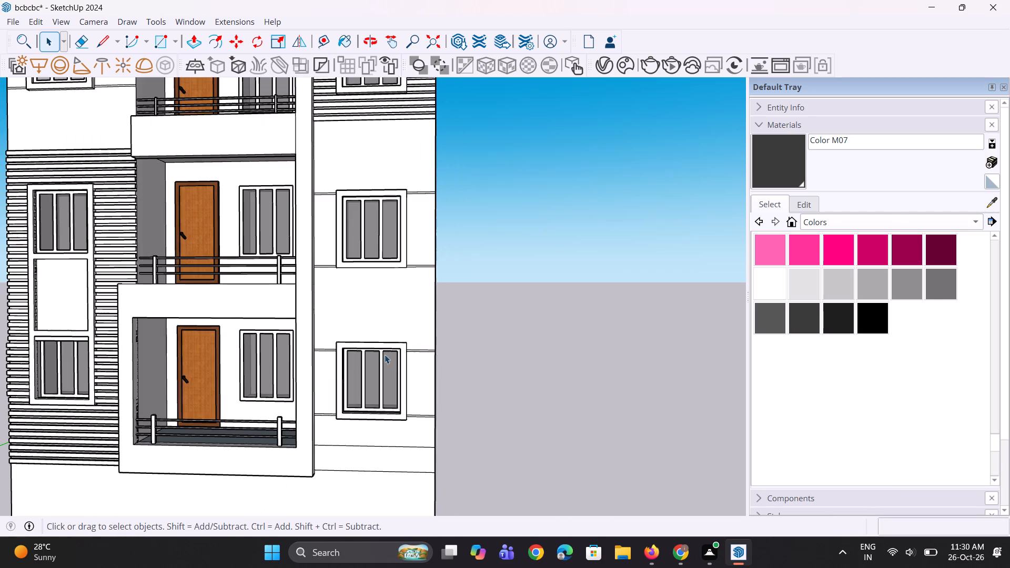
{"action": "middle_click_drag", "start_coordinate": [375, 356], "coordinate": [321, 383]}
{"action": "scroll", "coordinate": [369, 281], "scroll_direction": "up", "scroll_amount": 8}
{"action": "key", "text": "p"}
{"action": "scroll", "coordinate": [408, 360], "scroll_direction": "up", "scroll_amount": 4}
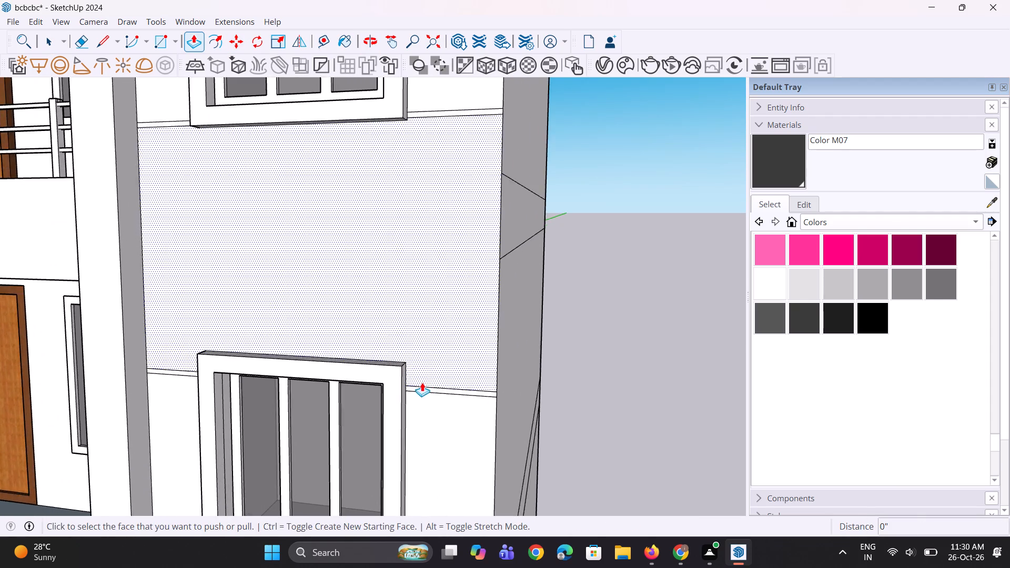
{"action": "scroll", "coordinate": [422, 382], "scroll_direction": "up", "scroll_amount": 2}
{"action": "left_click", "coordinate": [424, 391]}
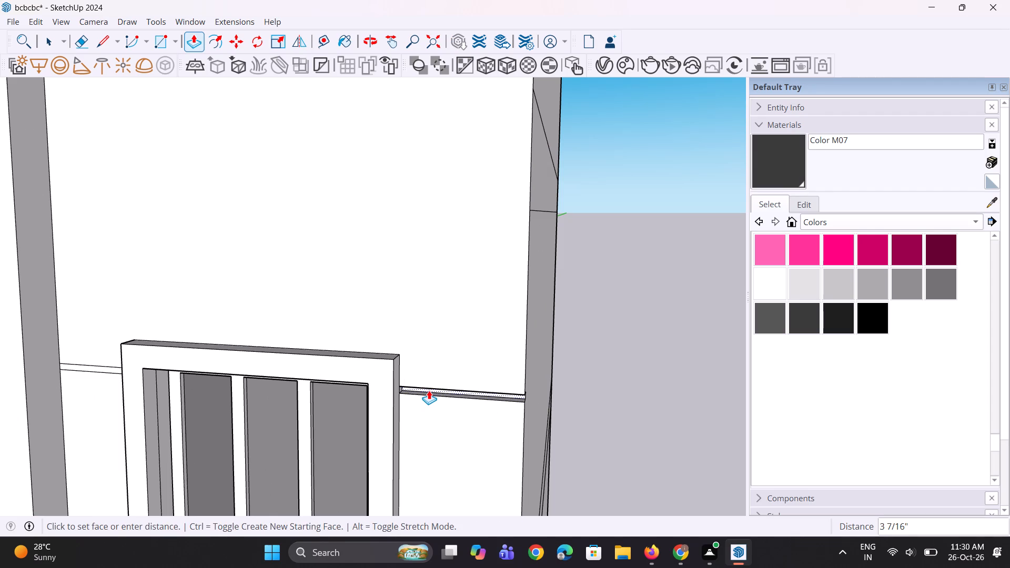
{"action": "left_click", "coordinate": [427, 391]}
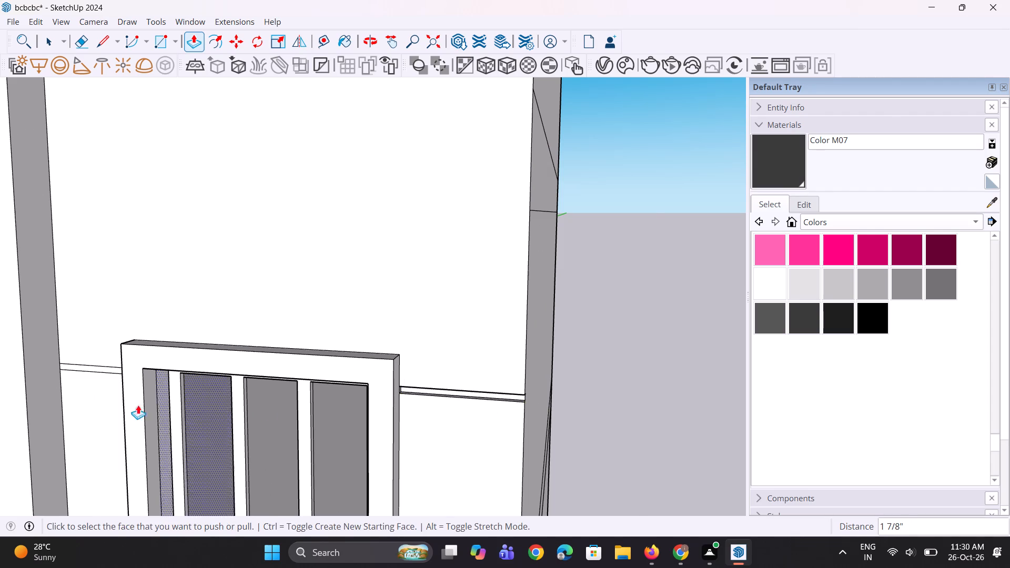
Recess the remaining three band segments around the lower window by the same Push/Pull depth.
{"action": "scroll", "coordinate": [56, 390], "scroll_direction": "up", "scroll_amount": 2}
{"action": "scroll", "coordinate": [92, 368], "scroll_direction": "up", "scroll_amount": 5}
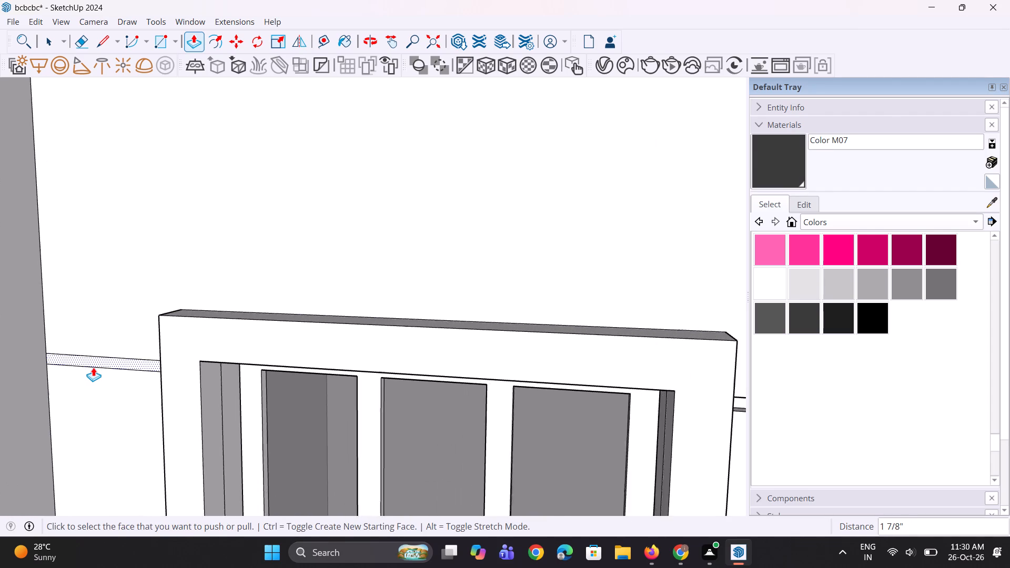
{"action": "double_click", "coordinate": [94, 367]}
{"action": "scroll", "coordinate": [152, 313], "scroll_direction": "down", "scroll_amount": 16}
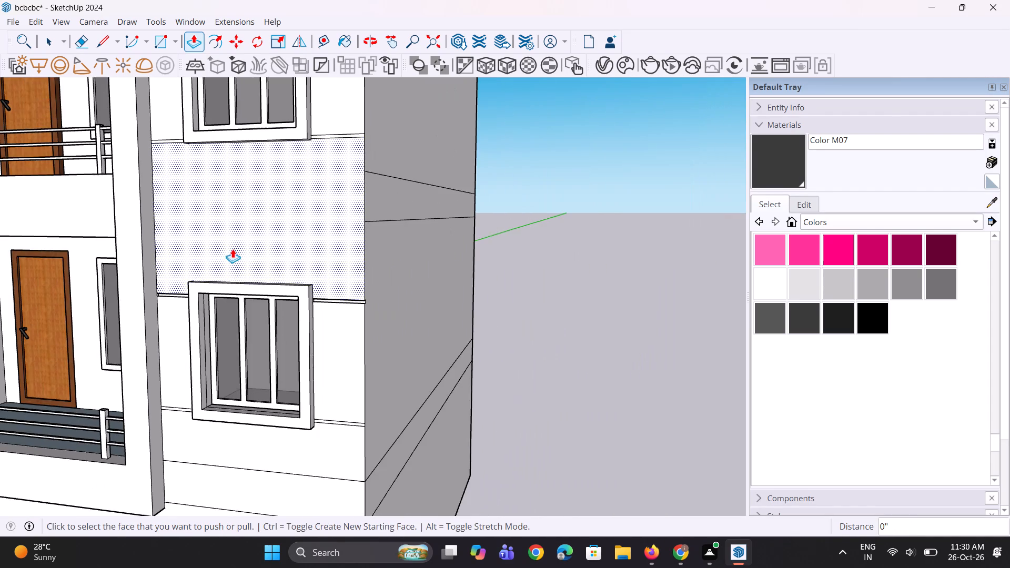
{"action": "scroll", "coordinate": [299, 448], "scroll_direction": "up", "scroll_amount": 9}
{"action": "double_click", "coordinate": [330, 409]}
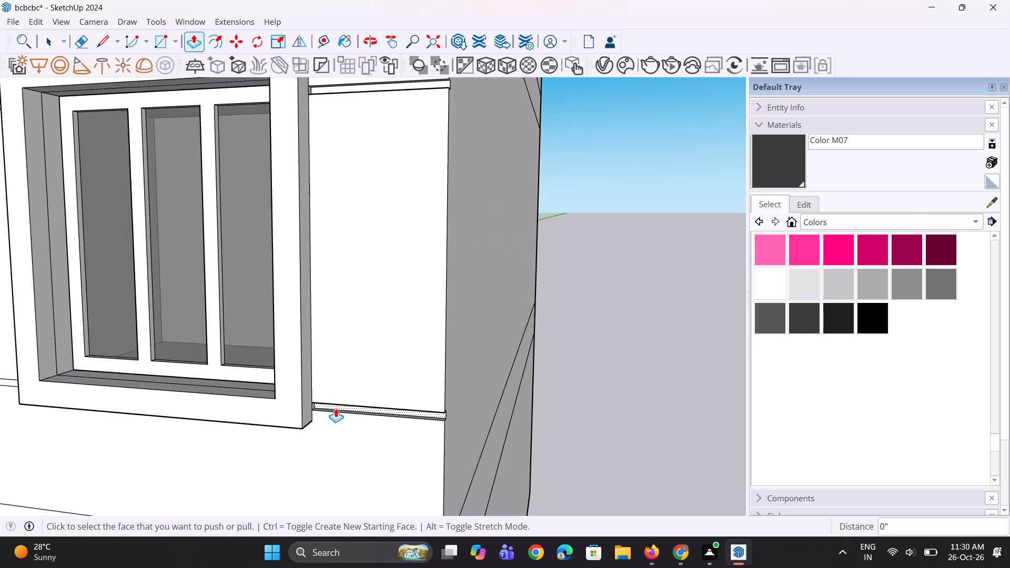
{"action": "scroll", "coordinate": [350, 404], "scroll_direction": "down", "scroll_amount": 5}
{"action": "scroll", "coordinate": [16, 358], "scroll_direction": "up", "scroll_amount": 3}
{"action": "scroll", "coordinate": [126, 387], "scroll_direction": "up", "scroll_amount": 1}
{"action": "double_click", "coordinate": [130, 403]}
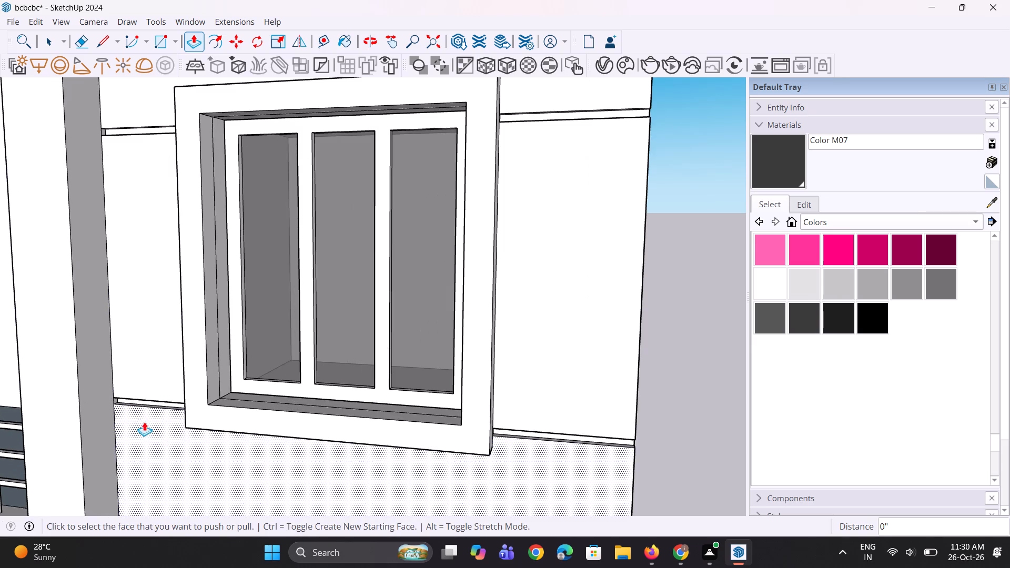
Recess all four band segments beside the window above, at its top and bottom, by the same Push/Pull depth.
{"action": "scroll", "coordinate": [167, 450], "scroll_direction": "down", "scroll_amount": 14}
{"action": "scroll", "coordinate": [296, 242], "scroll_direction": "up", "scroll_amount": 6}
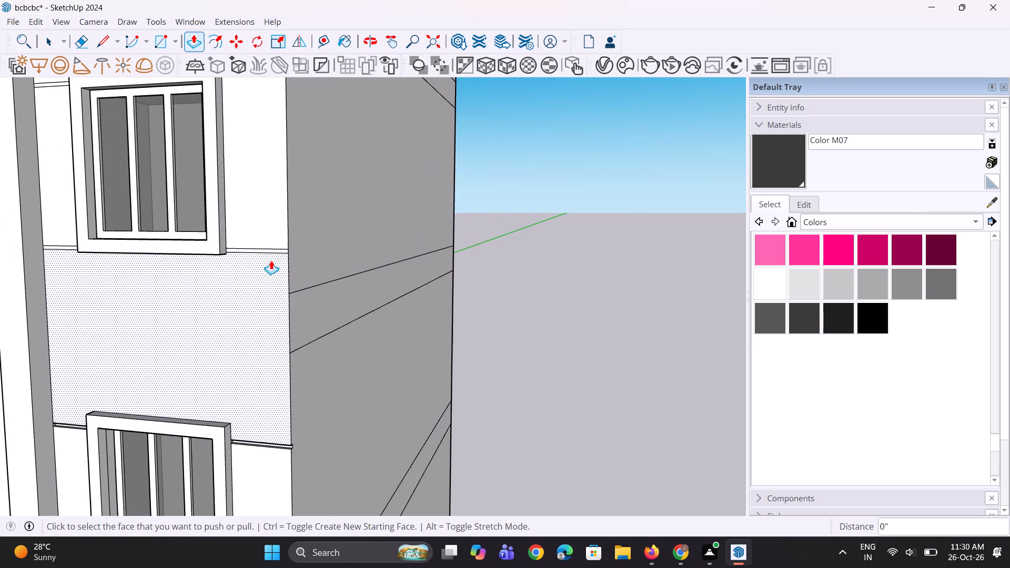
{"action": "scroll", "coordinate": [271, 260], "scroll_direction": "up", "scroll_amount": 3}
{"action": "double_click", "coordinate": [279, 249]}
{"action": "scroll", "coordinate": [328, 329], "scroll_direction": "down", "scroll_amount": 5}
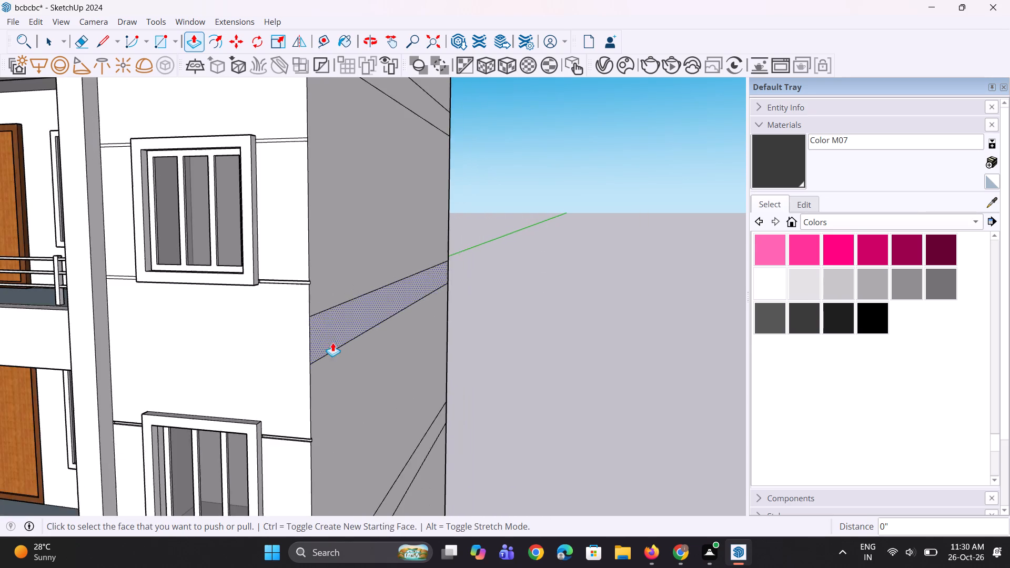
{"action": "scroll", "coordinate": [39, 283], "scroll_direction": "up", "scroll_amount": 6}
{"action": "double_click", "coordinate": [150, 273]}
{"action": "scroll", "coordinate": [150, 384], "scroll_direction": "down", "scroll_amount": 6}
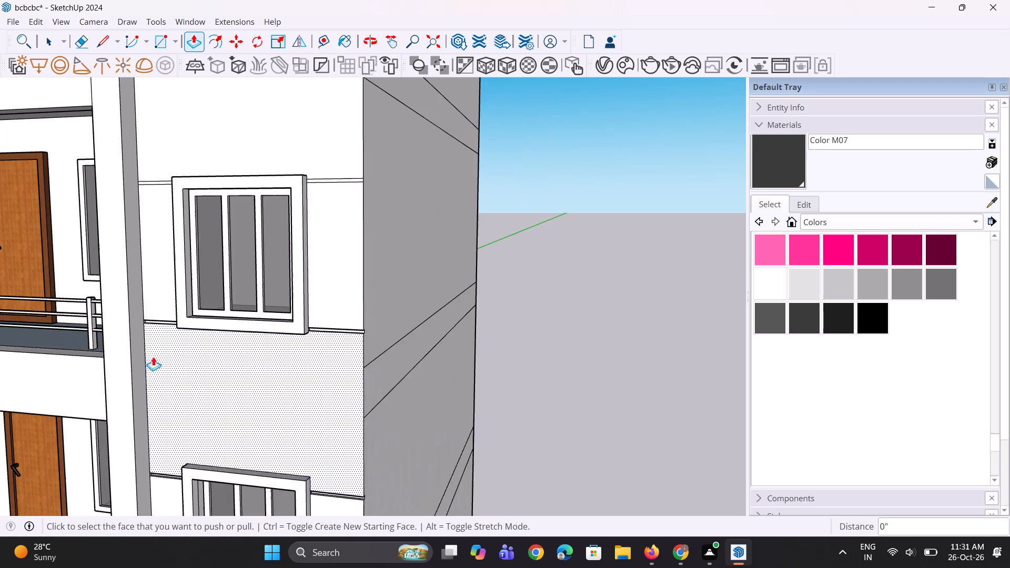
{"action": "scroll", "coordinate": [161, 179], "scroll_direction": "up", "scroll_amount": 5}
{"action": "double_click", "coordinate": [165, 185]}
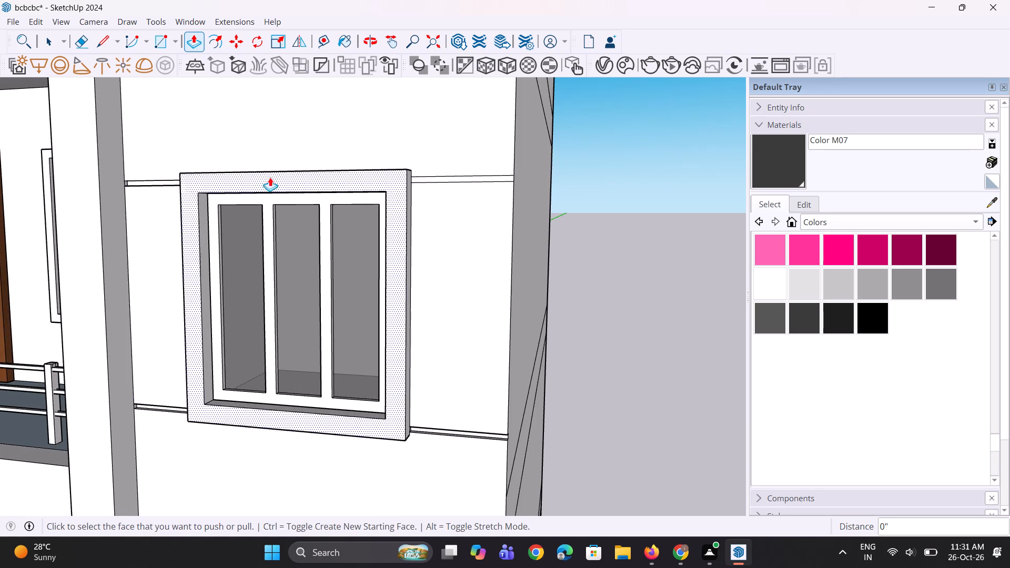
{"action": "double_click", "coordinate": [441, 182]}
On the opposite facade's plain wall, recess the four band segments around the upper window by the same Push/Pull depth.
{"action": "scroll", "coordinate": [342, 422], "scroll_direction": "down", "scroll_amount": 6}
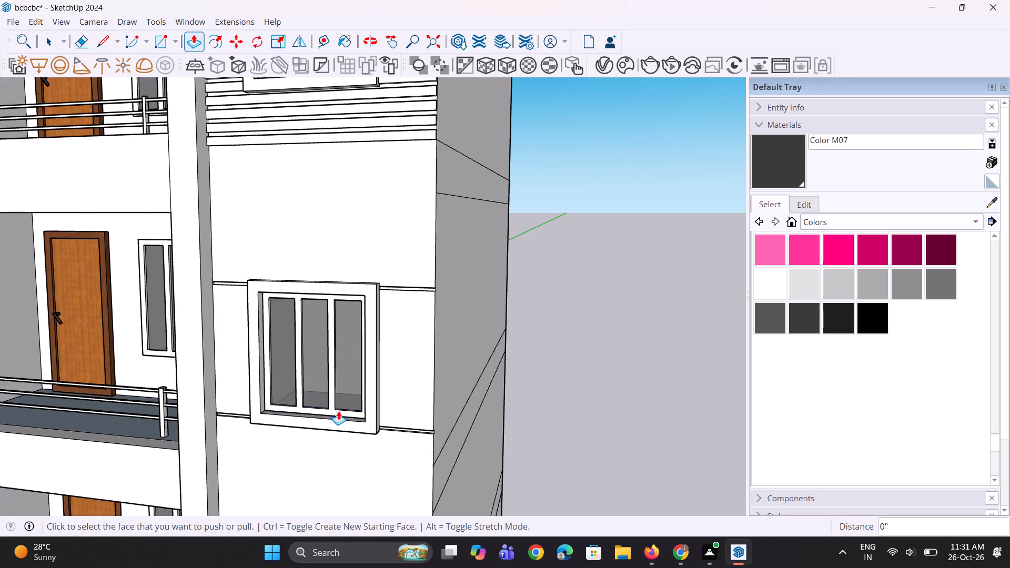
{"action": "scroll", "coordinate": [338, 411], "scroll_direction": "down", "scroll_amount": 18}
{"action": "scroll", "coordinate": [239, 252], "scroll_direction": "up", "scroll_amount": 4}
{"action": "scroll", "coordinate": [195, 231], "scroll_direction": "up", "scroll_amount": 4}
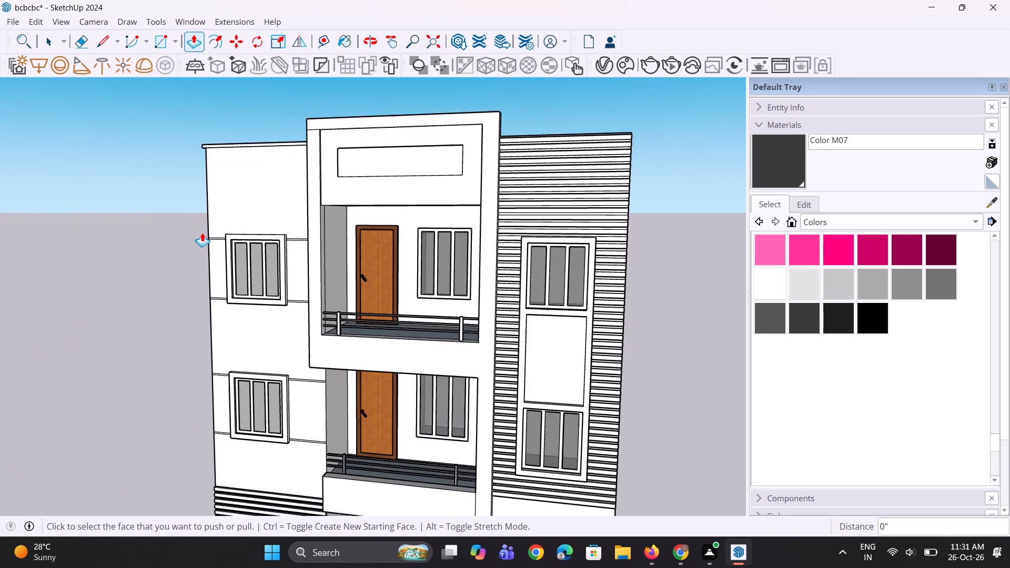
{"action": "scroll", "coordinate": [202, 232], "scroll_direction": "up", "scroll_amount": 13}
{"action": "double_click", "coordinate": [227, 246]}
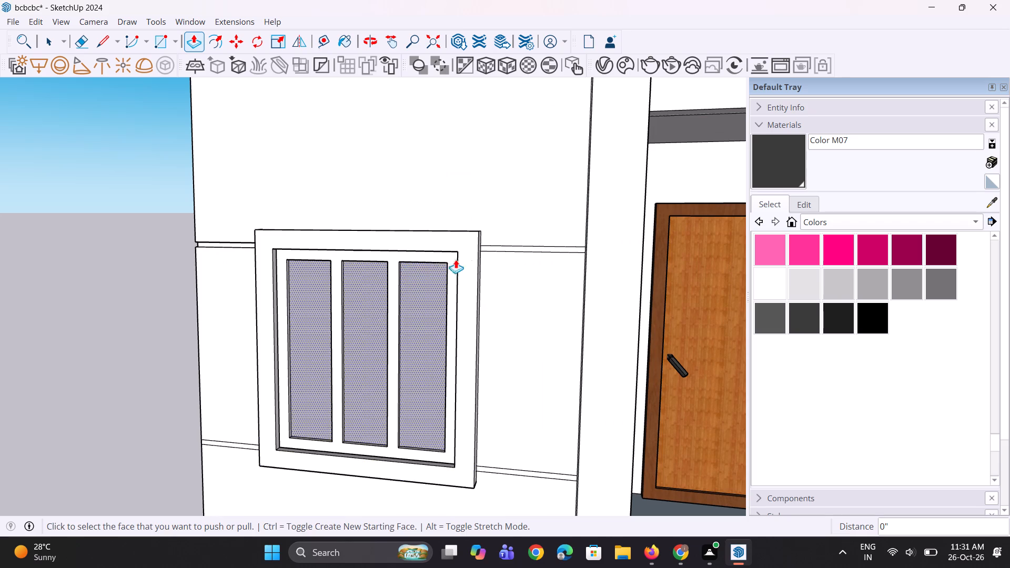
{"action": "double_click", "coordinate": [505, 249]}
{"action": "scroll", "coordinate": [232, 253], "scroll_direction": "down", "scroll_amount": 5}
{"action": "scroll", "coordinate": [241, 378], "scroll_direction": "up", "scroll_amount": 3}
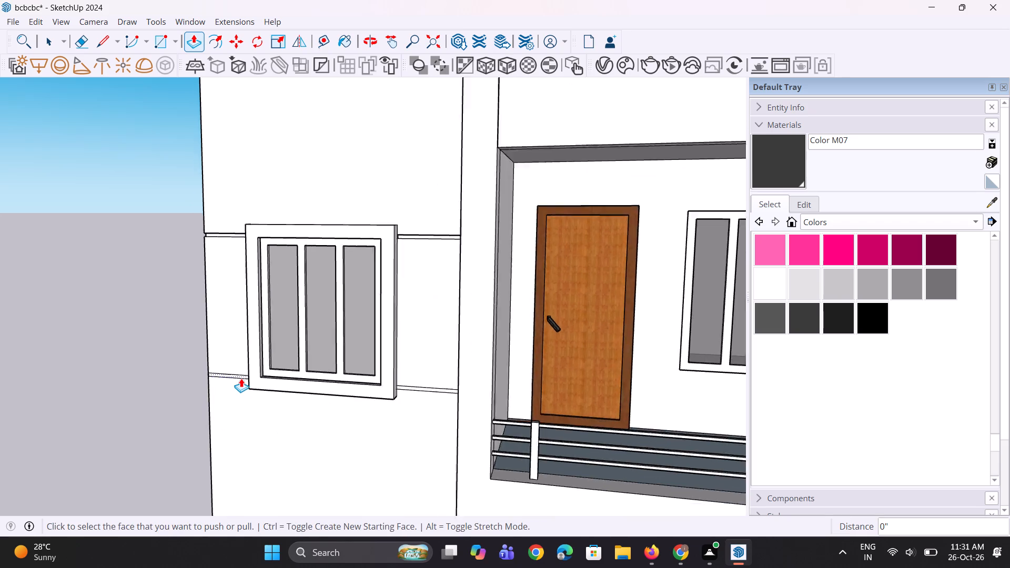
{"action": "scroll", "coordinate": [241, 378], "scroll_direction": "up", "scroll_amount": 1}
{"action": "double_click", "coordinate": [241, 378]}
{"action": "double_click", "coordinate": [478, 392]}
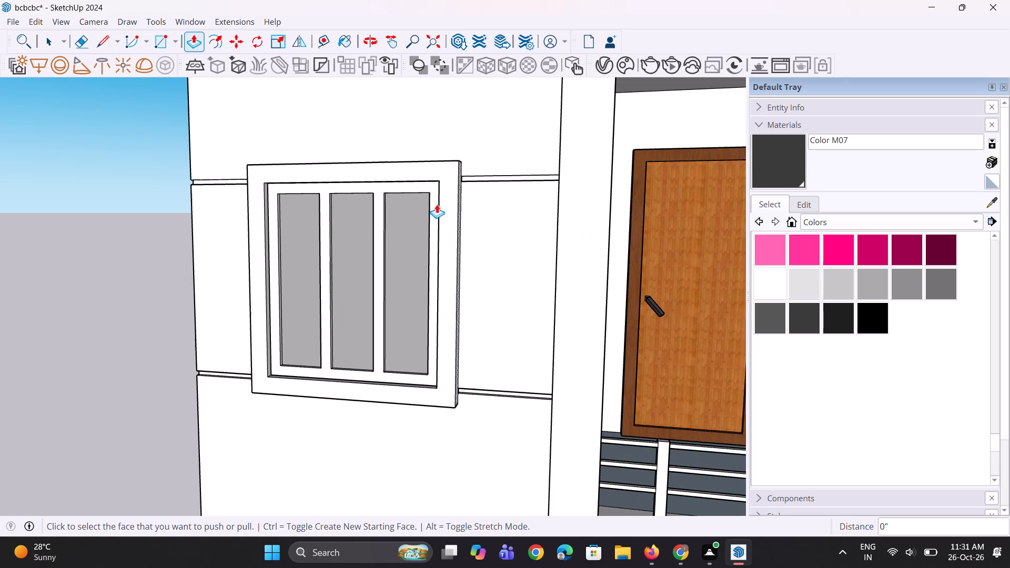
Recess the four band segments around the lower window on the plain wall by the same Push/Pull depth.
{"action": "scroll", "coordinate": [434, 192], "scroll_direction": "down", "scroll_amount": 14}
{"action": "scroll", "coordinate": [321, 314], "scroll_direction": "up", "scroll_amount": 11}
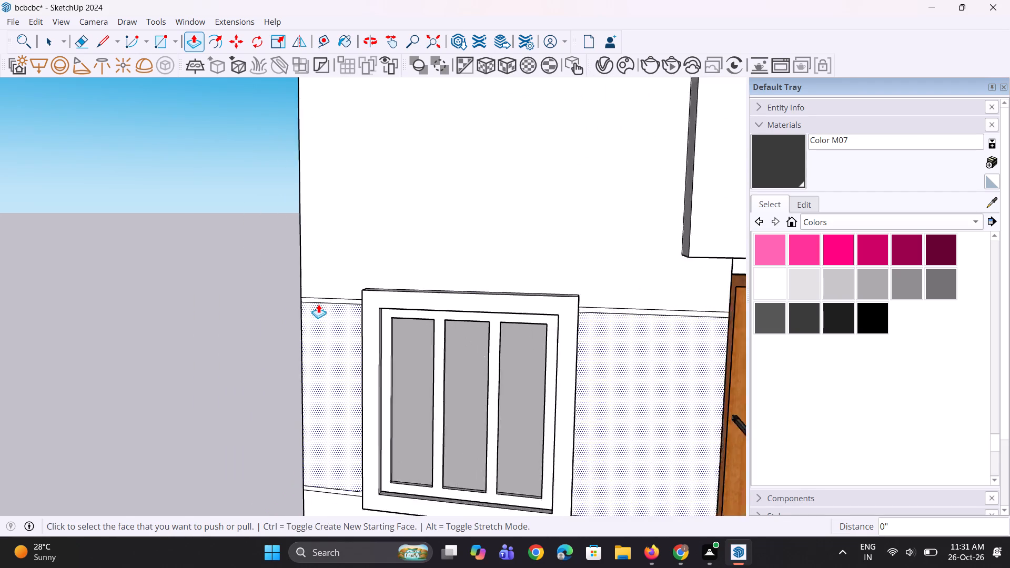
{"action": "scroll", "coordinate": [318, 304], "scroll_direction": "up", "scroll_amount": 4}
{"action": "double_click", "coordinate": [338, 301]}
{"action": "scroll", "coordinate": [267, 346], "scroll_direction": "down", "scroll_amount": 5}
{"action": "scroll", "coordinate": [592, 339], "scroll_direction": "up", "scroll_amount": 2}
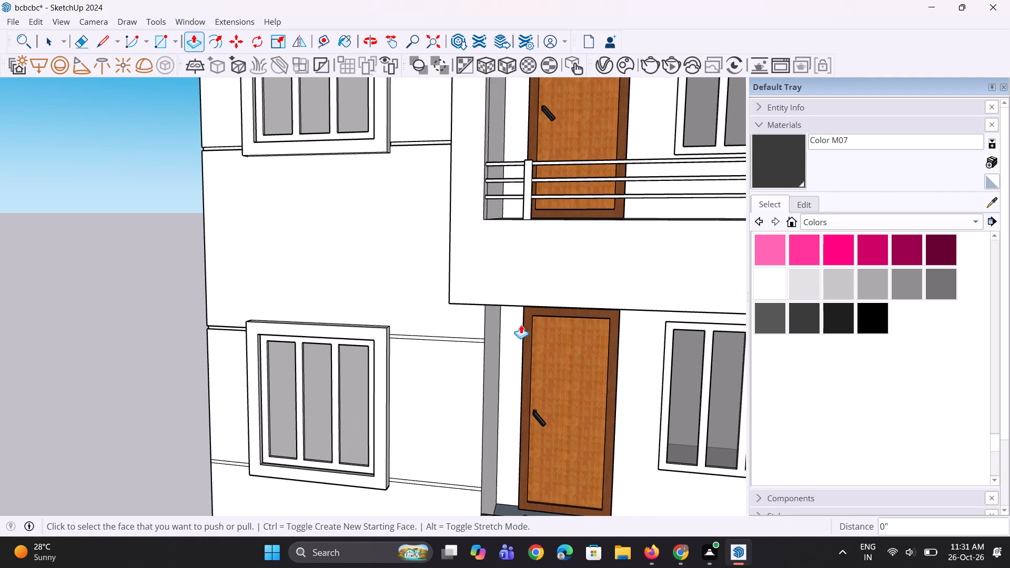
{"action": "scroll", "coordinate": [440, 342], "scroll_direction": "up", "scroll_amount": 2}
{"action": "left_click", "coordinate": [442, 336]}
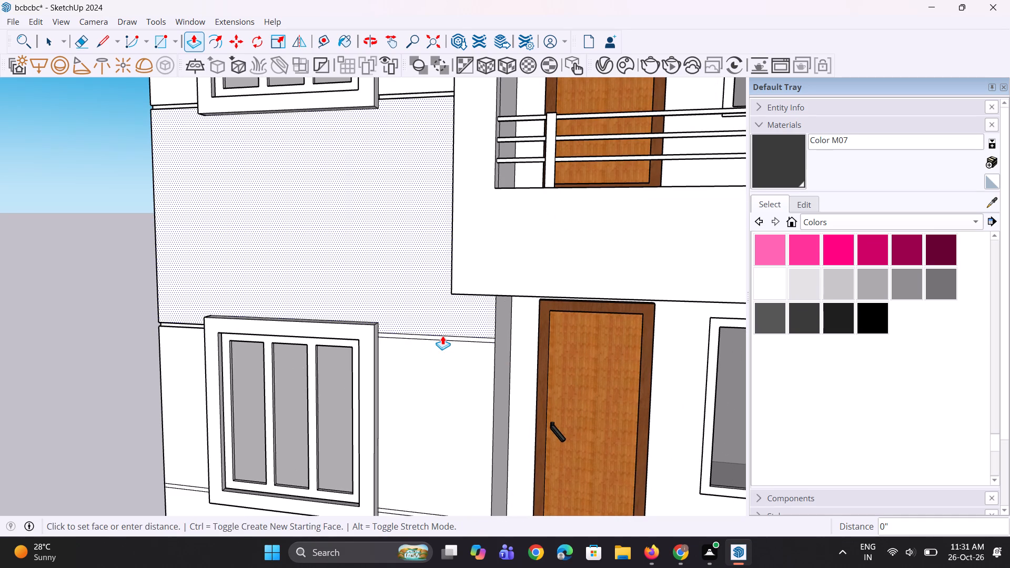
{"action": "key", "text": "Escape"}
{"action": "double_click", "coordinate": [442, 339]}
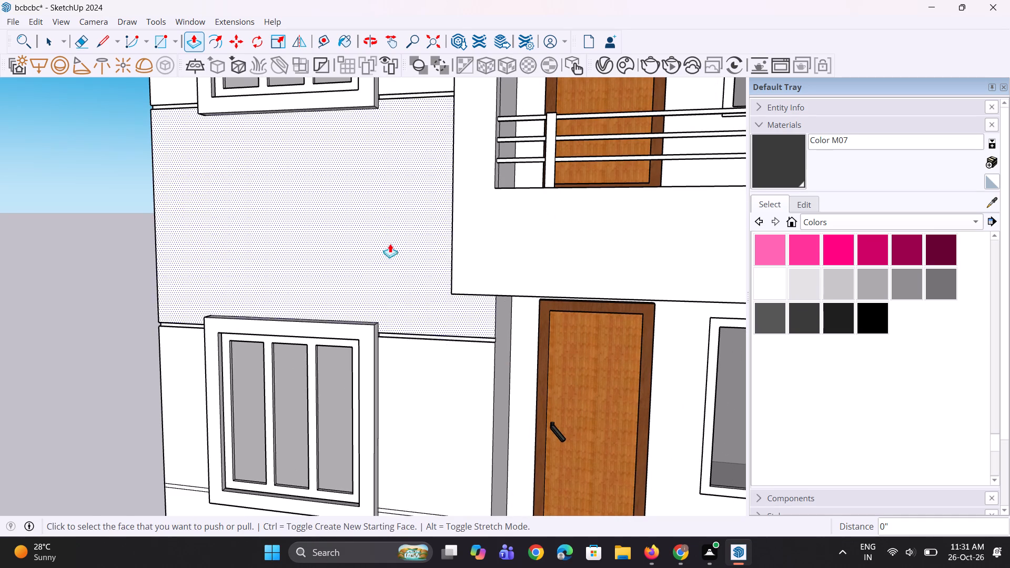
{"action": "scroll", "coordinate": [385, 229], "scroll_direction": "down", "scroll_amount": 4}
{"action": "scroll", "coordinate": [383, 420], "scroll_direction": "up", "scroll_amount": 7}
{"action": "double_click", "coordinate": [389, 427]}
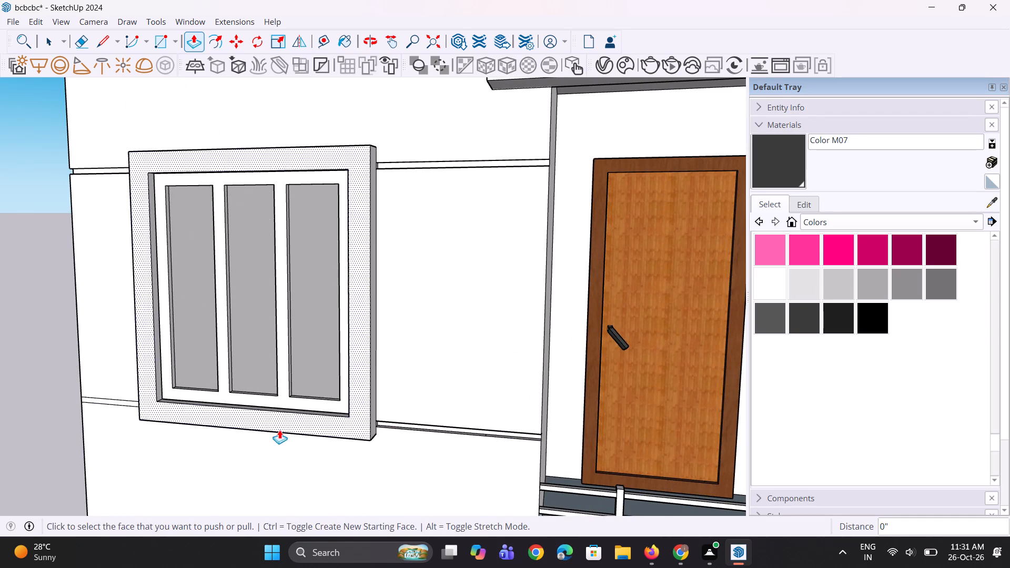
{"action": "scroll", "coordinate": [115, 411], "scroll_direction": "up", "scroll_amount": 2}
{"action": "double_click", "coordinate": [119, 402]}
{"action": "middle_click_drag", "start_coordinate": [122, 403], "coordinate": [203, 369]}
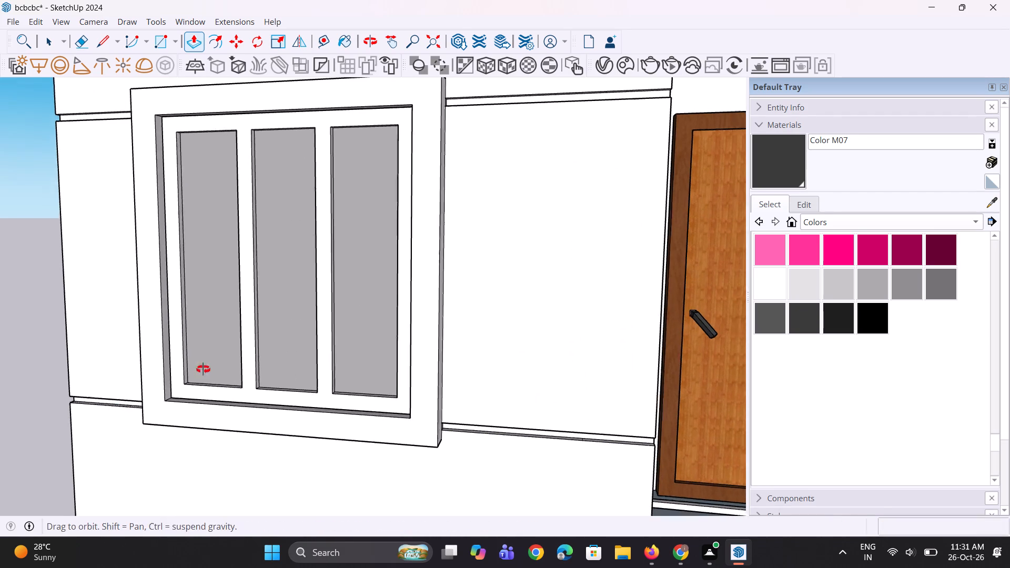
{"action": "middle_click_drag", "start_coordinate": [203, 369], "coordinate": [208, 364]}
{"action": "scroll", "coordinate": [208, 357], "scroll_direction": "down", "scroll_amount": 12}
{"action": "key", "text": "space"}
{"action": "scroll", "coordinate": [207, 356], "scroll_direction": "down", "scroll_amount": 12}
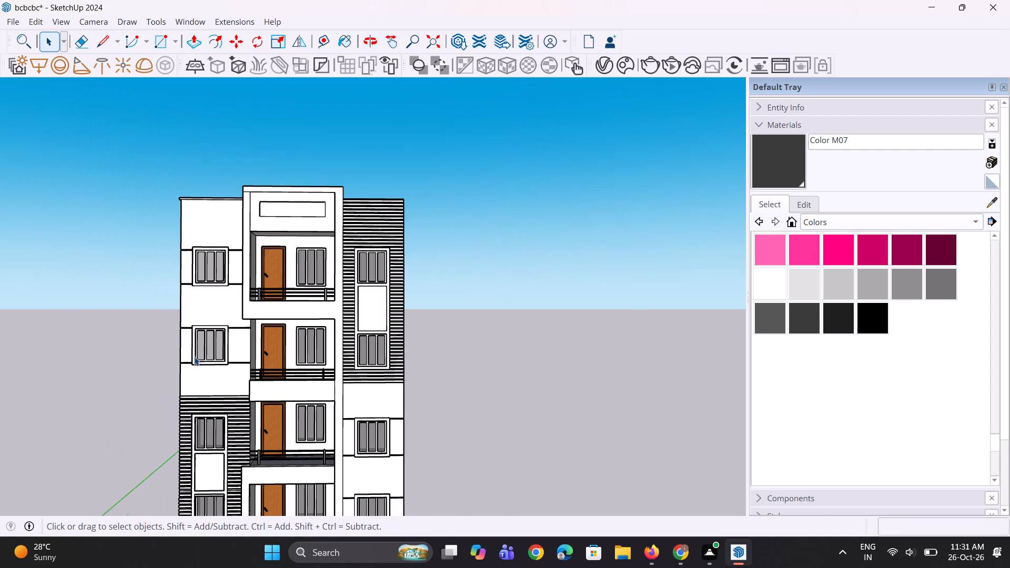
Push/Pull the blank ground-floor front wall back about 41' 8 1/8" to open the level beneath the upper floors, leaving a thin rear wall.
{"action": "middle_click_drag", "start_coordinate": [184, 343], "coordinate": [175, 325]}
{"action": "scroll", "coordinate": [196, 257], "scroll_direction": "down", "scroll_amount": 5}
{"action": "middle_click_drag", "start_coordinate": [223, 268], "coordinate": [218, 318]}
{"action": "scroll", "coordinate": [223, 419], "scroll_direction": "up", "scroll_amount": 3}
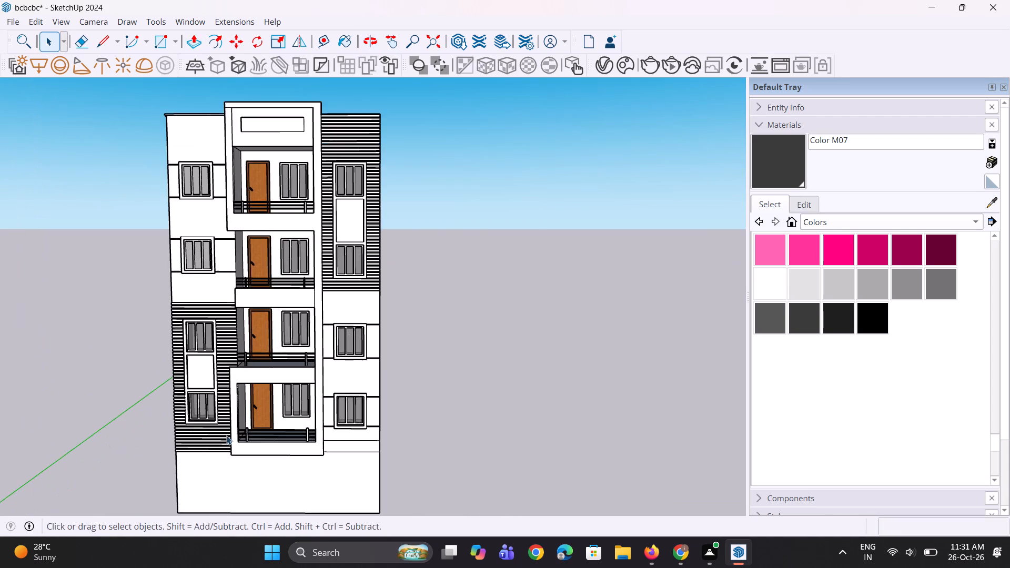
{"action": "scroll", "coordinate": [226, 435], "scroll_direction": "up", "scroll_amount": 3}
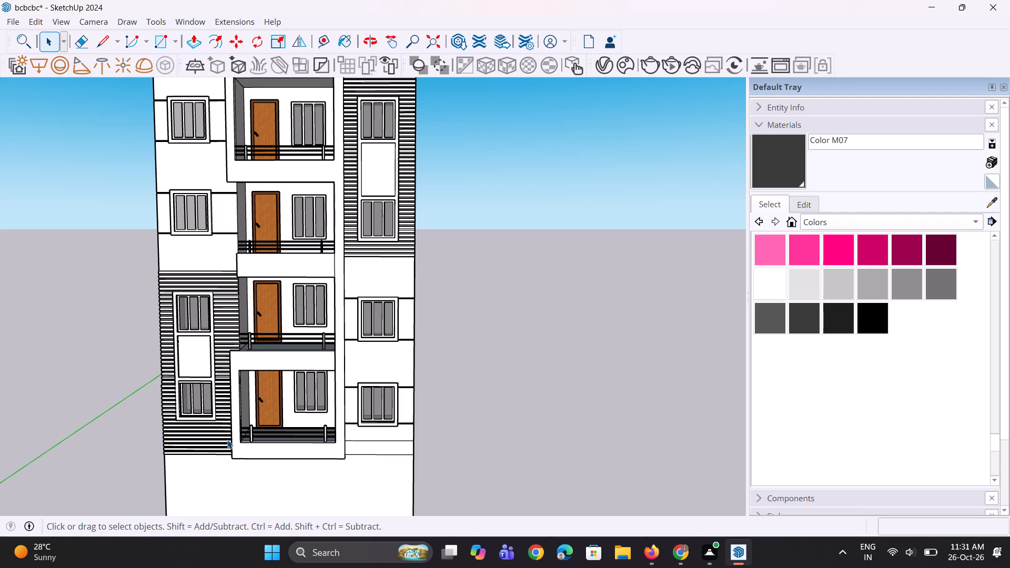
{"action": "scroll", "coordinate": [248, 367], "scroll_direction": "down", "scroll_amount": 6}
{"action": "middle_click_drag", "start_coordinate": [257, 435], "coordinate": [184, 438]}
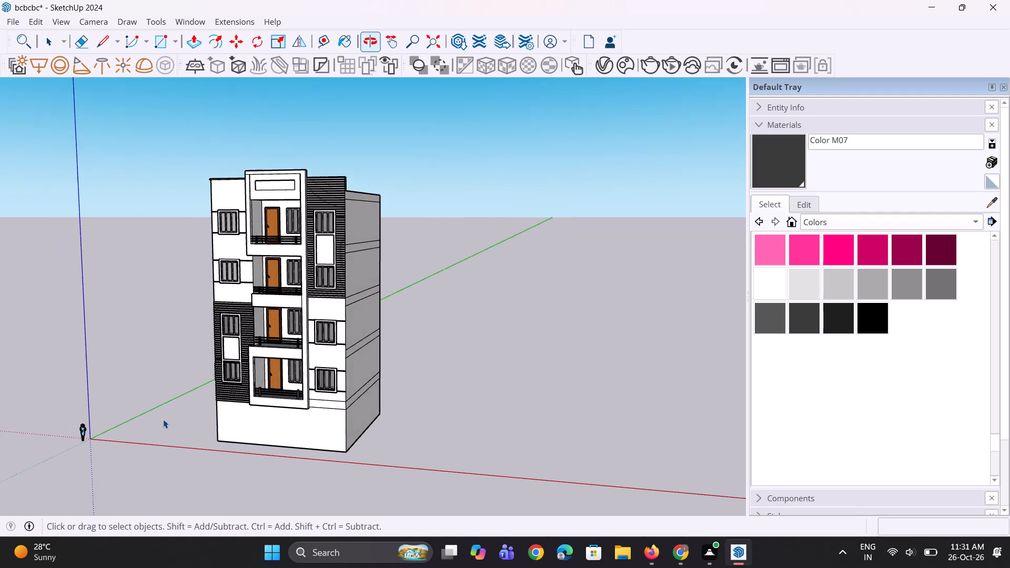
{"action": "scroll", "coordinate": [245, 445], "scroll_direction": "up", "scroll_amount": 4}
{"action": "scroll", "coordinate": [562, 481], "scroll_direction": "up", "scroll_amount": 1}
{"action": "middle_click_drag", "start_coordinate": [509, 458], "coordinate": [472, 451]}
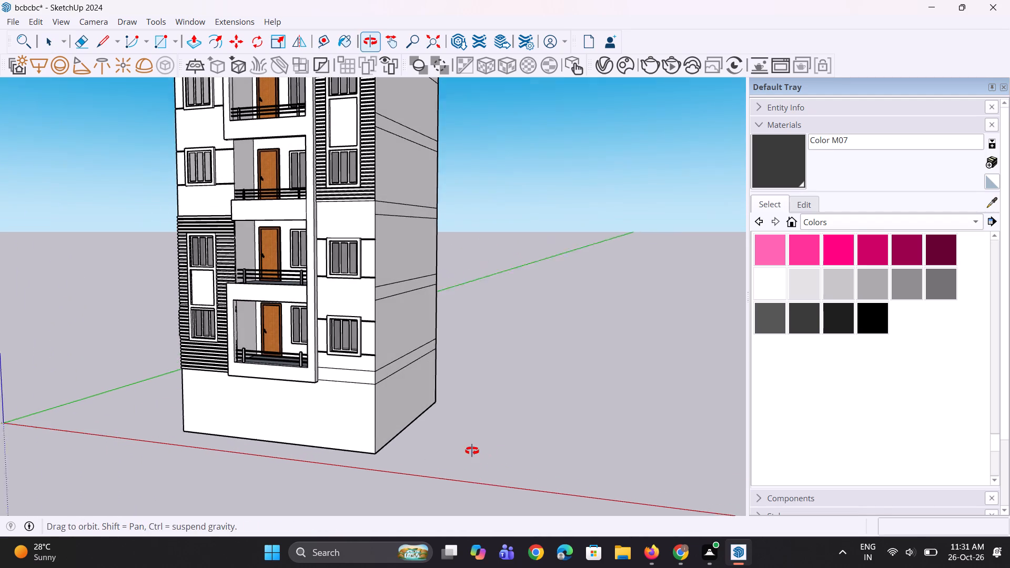
{"action": "middle_click_drag", "start_coordinate": [472, 451], "coordinate": [469, 451]}
{"action": "scroll", "coordinate": [405, 445], "scroll_direction": "up", "scroll_amount": 4}
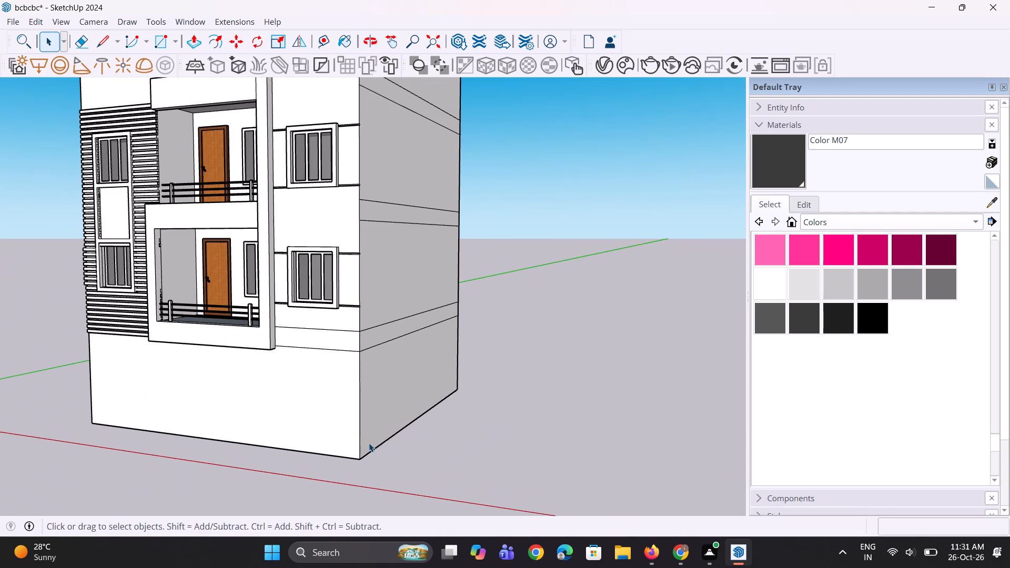
{"action": "key", "text": "p"}
{"action": "left_click", "coordinate": [343, 435]}
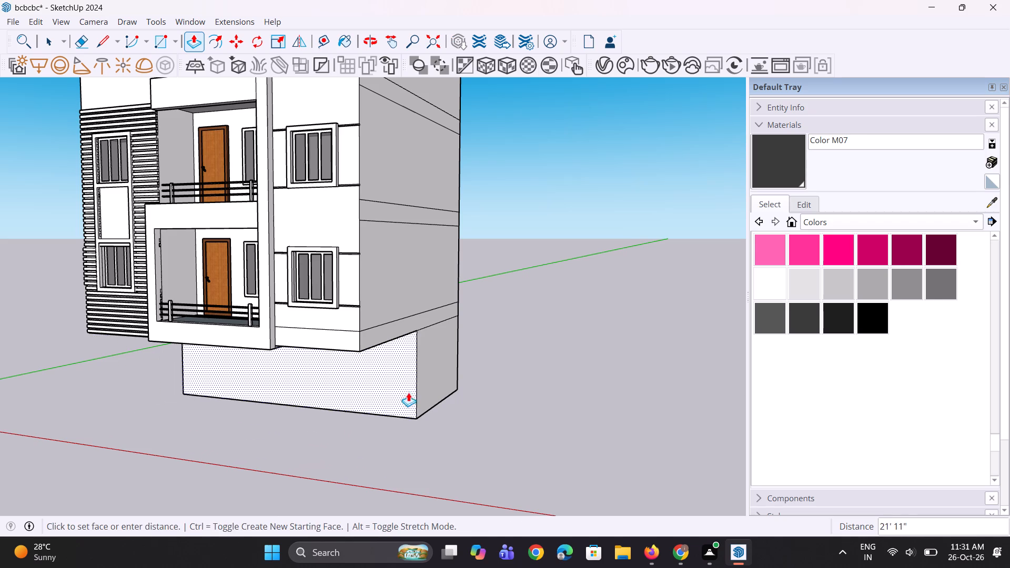
{"action": "left_click", "coordinate": [441, 377]}
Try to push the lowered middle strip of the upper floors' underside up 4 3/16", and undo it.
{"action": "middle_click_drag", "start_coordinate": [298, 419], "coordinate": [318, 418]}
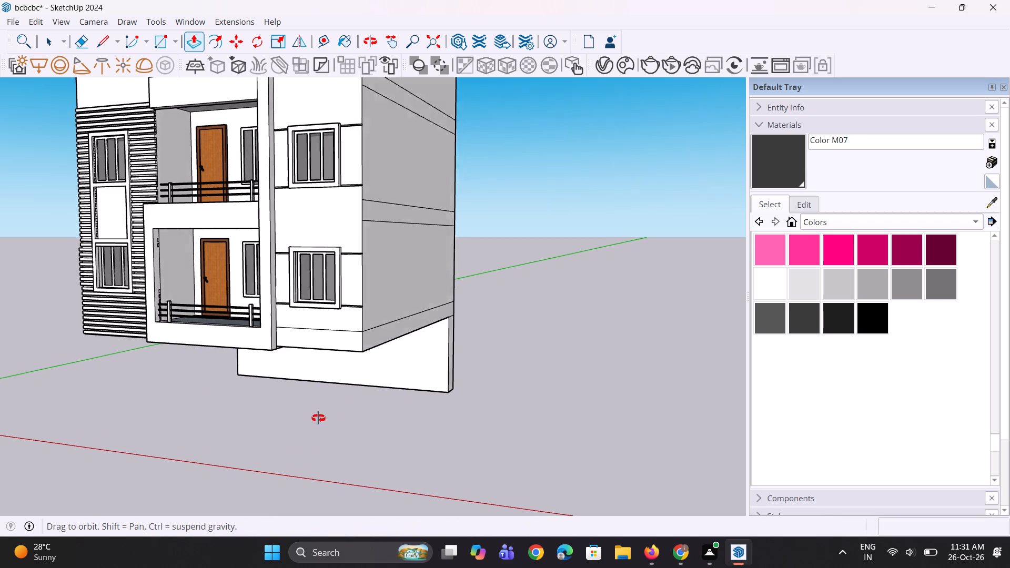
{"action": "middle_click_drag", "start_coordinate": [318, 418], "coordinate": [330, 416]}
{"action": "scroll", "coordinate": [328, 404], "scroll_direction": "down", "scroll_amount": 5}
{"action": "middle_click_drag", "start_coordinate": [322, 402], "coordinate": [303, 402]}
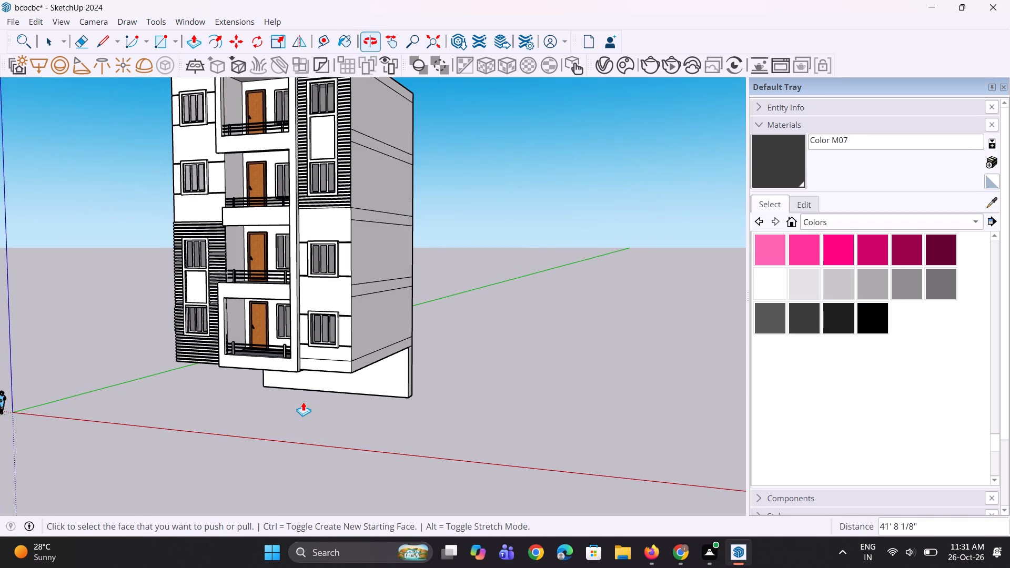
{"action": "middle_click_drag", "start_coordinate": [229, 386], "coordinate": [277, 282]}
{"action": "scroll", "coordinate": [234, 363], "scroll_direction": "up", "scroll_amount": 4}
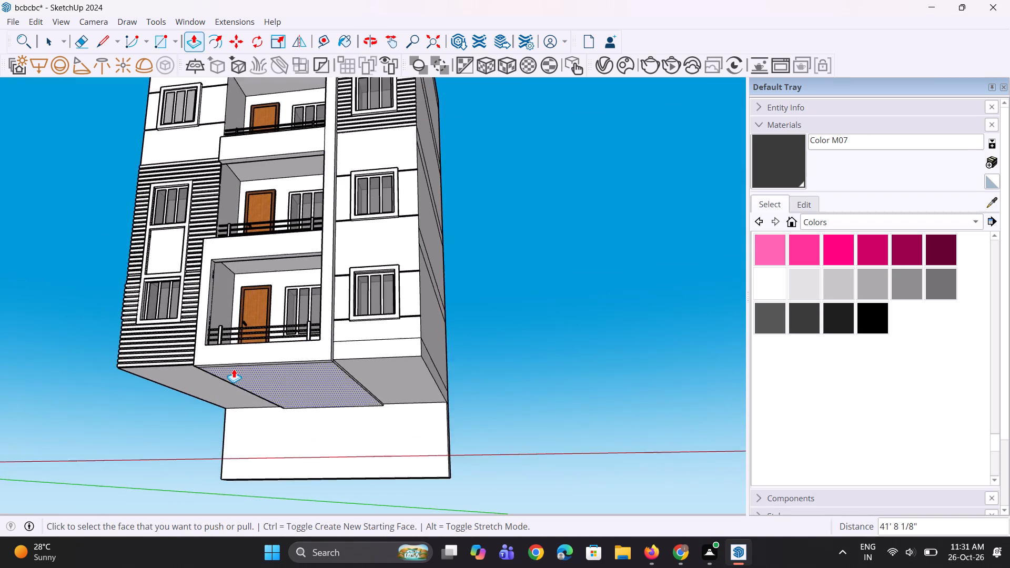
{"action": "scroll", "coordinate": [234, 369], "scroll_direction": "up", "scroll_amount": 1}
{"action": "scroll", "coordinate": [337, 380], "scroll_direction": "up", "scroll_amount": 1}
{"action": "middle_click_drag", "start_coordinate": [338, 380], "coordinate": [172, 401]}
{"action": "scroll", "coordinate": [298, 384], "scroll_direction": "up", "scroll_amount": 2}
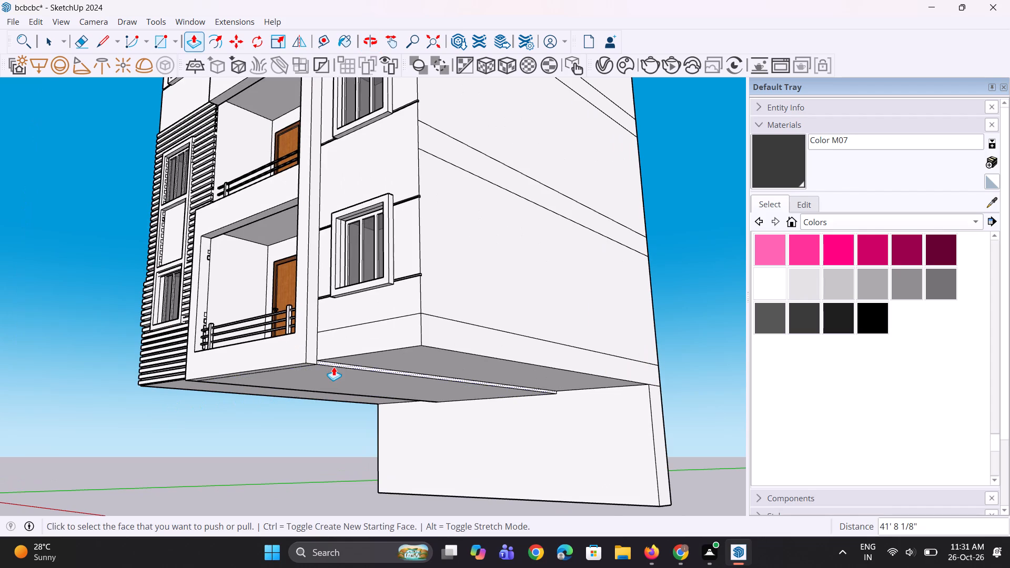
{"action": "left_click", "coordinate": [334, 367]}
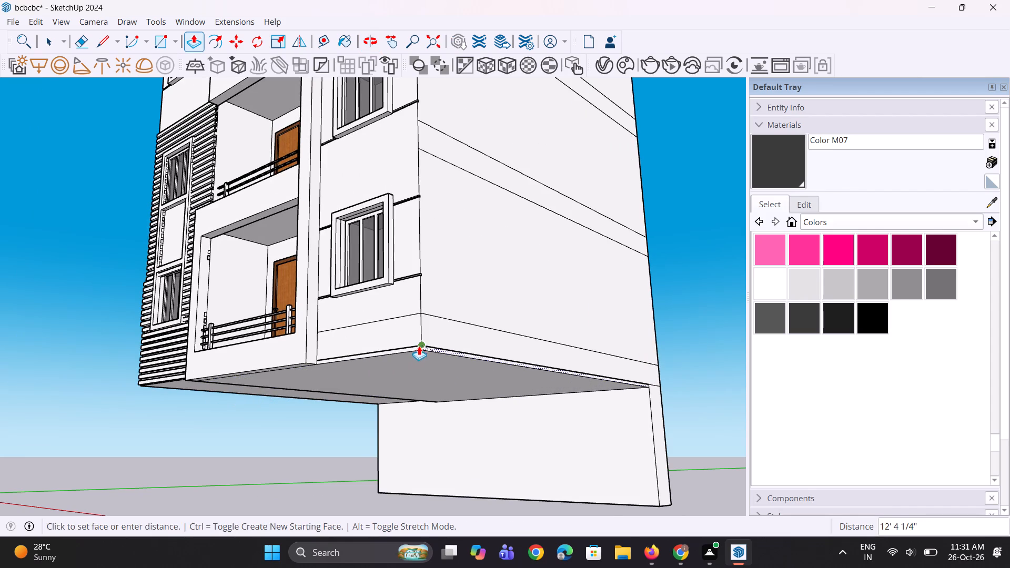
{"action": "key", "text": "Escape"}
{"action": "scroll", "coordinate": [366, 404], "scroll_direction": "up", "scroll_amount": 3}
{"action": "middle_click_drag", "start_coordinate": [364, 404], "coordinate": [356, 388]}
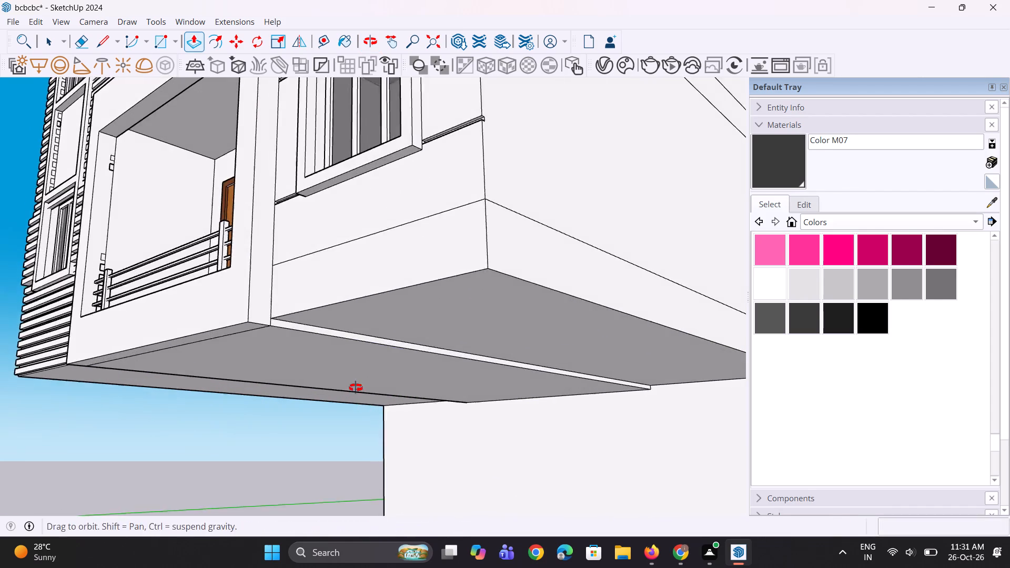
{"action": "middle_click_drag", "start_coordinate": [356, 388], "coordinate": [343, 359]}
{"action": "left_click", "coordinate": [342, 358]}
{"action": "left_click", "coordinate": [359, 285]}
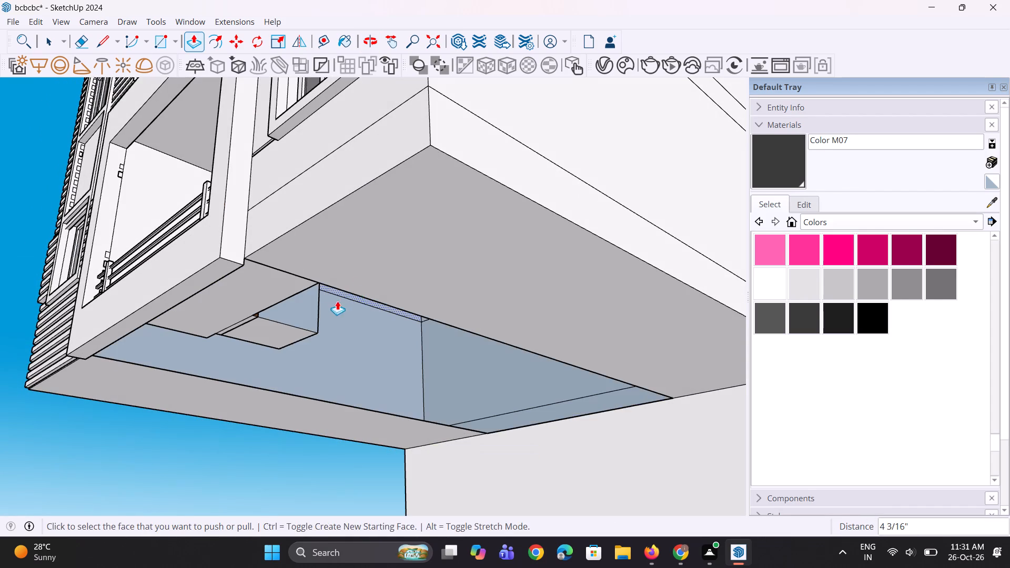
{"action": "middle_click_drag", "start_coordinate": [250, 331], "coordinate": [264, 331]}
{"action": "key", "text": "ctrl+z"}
Push the lowered middle strip of the underside up 4 3/16", flush with the areas on both sides.
{"action": "scroll", "coordinate": [229, 344], "scroll_direction": "up", "scroll_amount": 1, "text": "ctrl"}
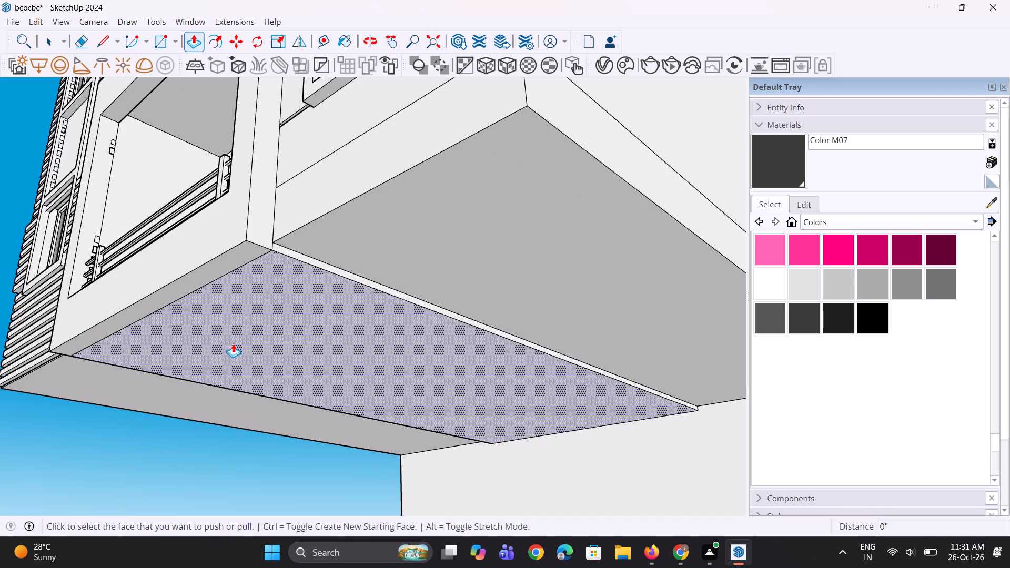
{"action": "left_click", "coordinate": [233, 343]}
{"action": "left_click", "coordinate": [305, 245]}
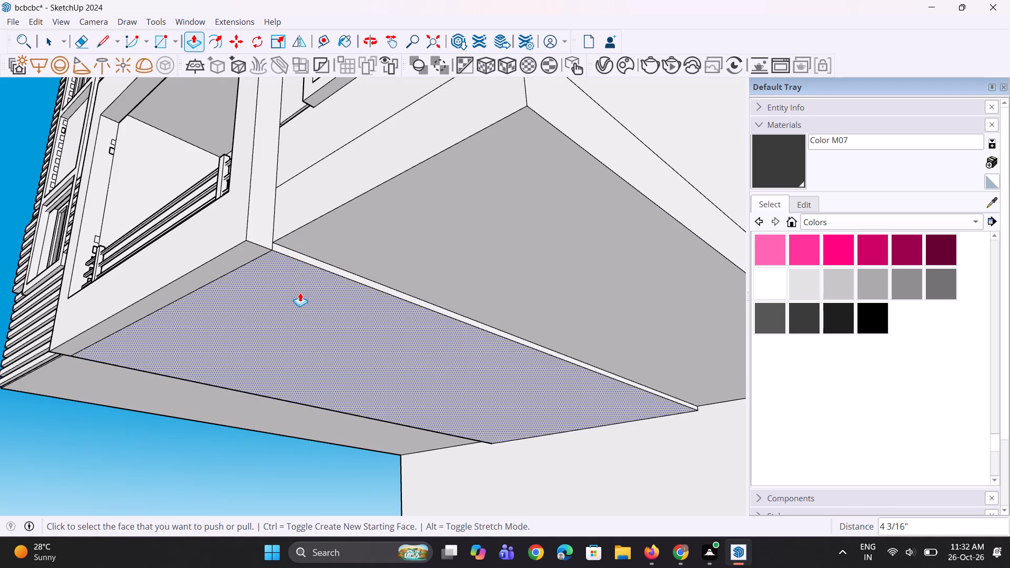
{"action": "left_click", "coordinate": [300, 292]}
{"action": "left_click", "coordinate": [311, 264]}
Erase the two long seam lines separating the middle strip from the rest of the underside.
{"action": "middle_click_drag", "start_coordinate": [246, 309], "coordinate": [297, 309]}
{"action": "middle_click_drag", "start_coordinate": [298, 290], "coordinate": [306, 181]}
{"action": "scroll", "coordinate": [236, 395], "scroll_direction": "down", "scroll_amount": 3}
{"action": "key", "text": "e"}
{"action": "left_click_drag", "start_coordinate": [208, 392], "coordinate": [236, 378]}
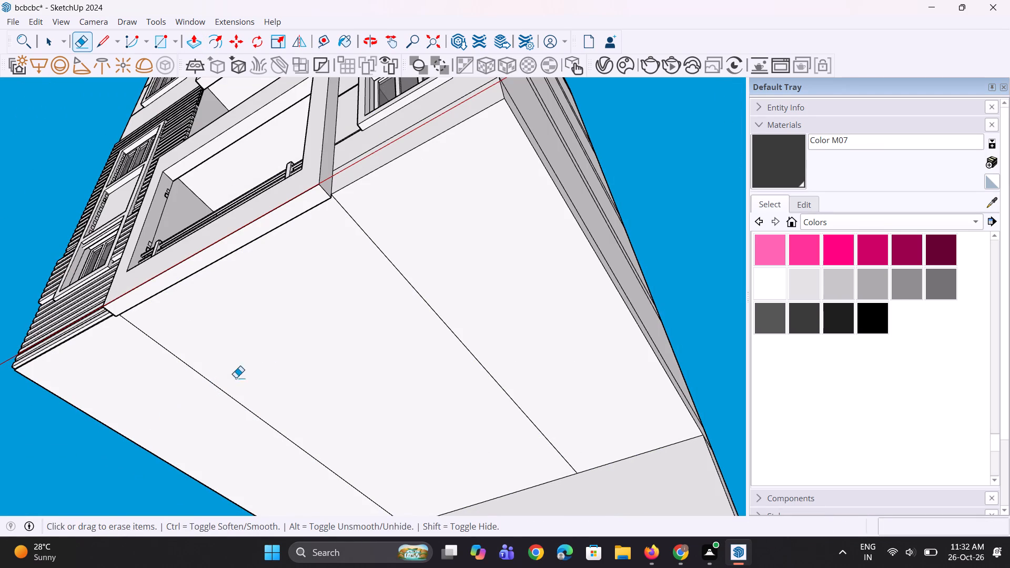
{"action": "left_click_drag", "start_coordinate": [236, 378], "coordinate": [422, 286]}
{"action": "scroll", "coordinate": [342, 284], "scroll_direction": "down", "scroll_amount": 4}
Pull the whole underside face down 4 3/16" to the level of the balcony frame's bottom.
{"action": "middle_click_drag", "start_coordinate": [338, 295], "coordinate": [275, 447]}
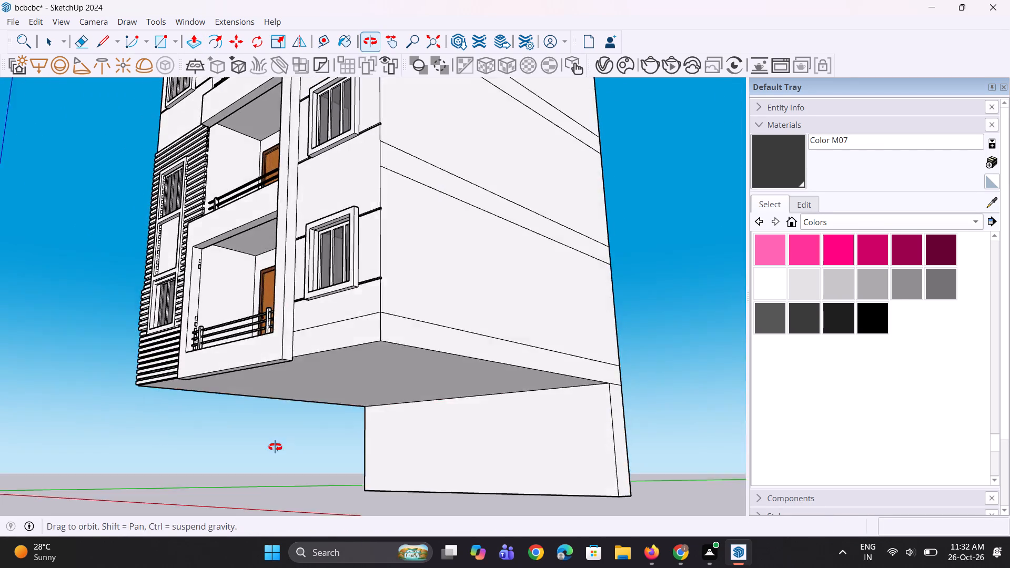
{"action": "middle_click_drag", "start_coordinate": [275, 447], "coordinate": [233, 441]}
{"action": "scroll", "coordinate": [268, 389], "scroll_direction": "up", "scroll_amount": 4}
{"action": "key", "text": "p"}
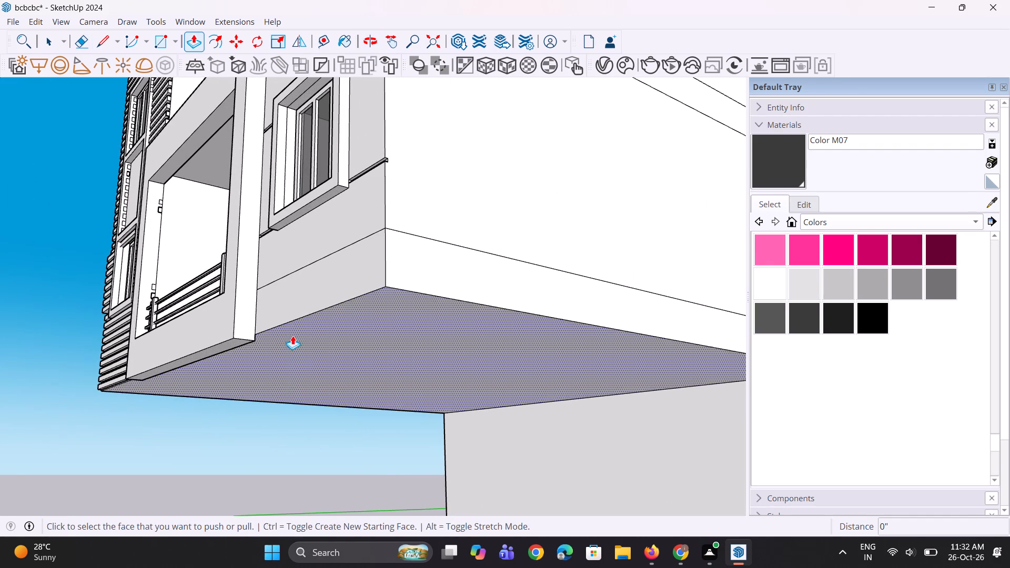
{"action": "left_click", "coordinate": [292, 334]}
{"action": "left_click", "coordinate": [244, 340]}
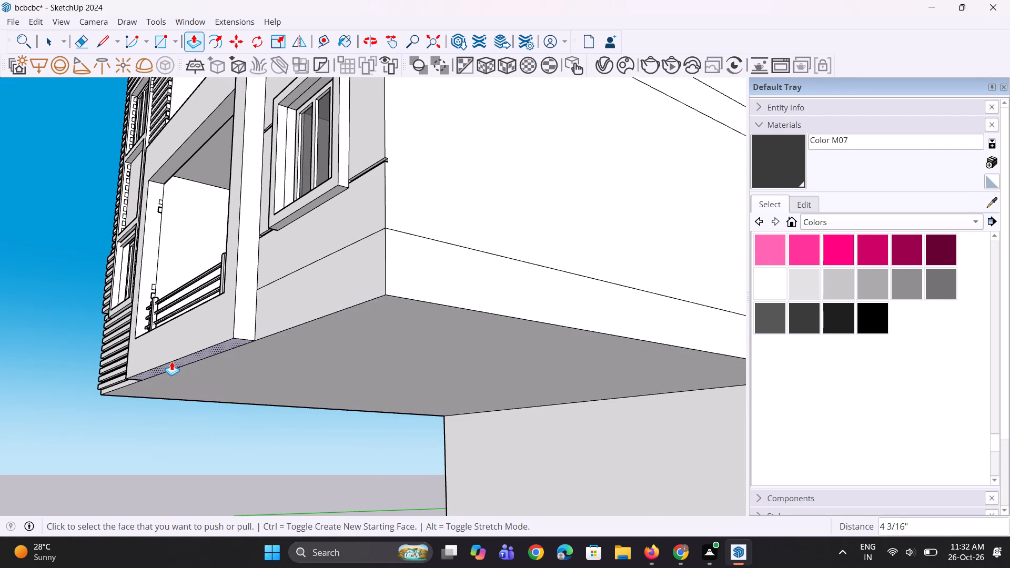
Pull the underside face slightly further down, so it extends just below the balcony frame's bottom.
{"action": "middle_click_drag", "start_coordinate": [171, 361], "coordinate": [257, 350]}
{"action": "scroll", "coordinate": [261, 350], "scroll_direction": "up", "scroll_amount": 4}
{"action": "left_click", "coordinate": [264, 348]}
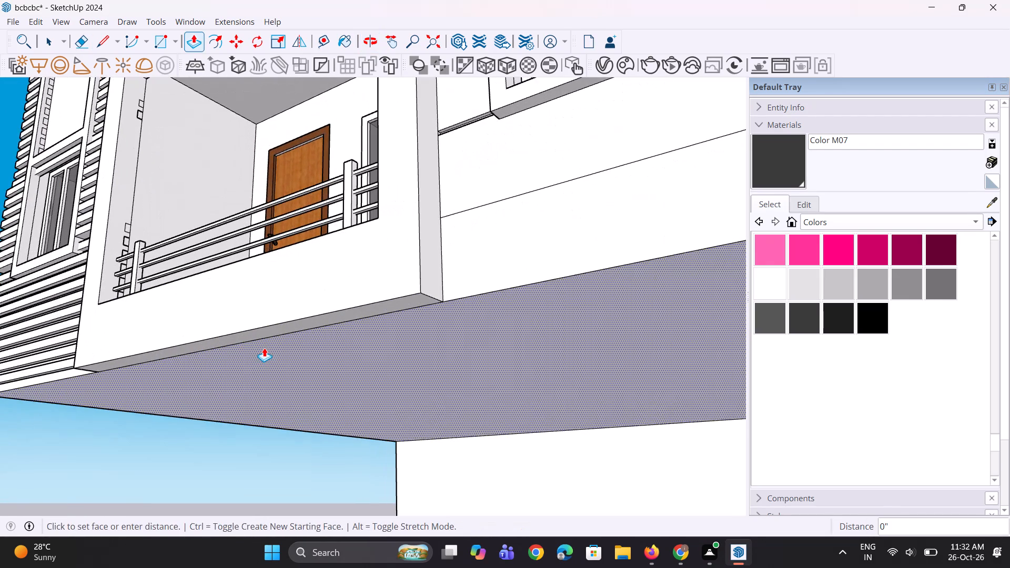
{"action": "left_click", "coordinate": [262, 359]}
Draw a horizontal line on the plain wall from the balcony frame's bottom corner to the outer building corner.
{"action": "middle_click_drag", "start_coordinate": [280, 351], "coordinate": [284, 373]}
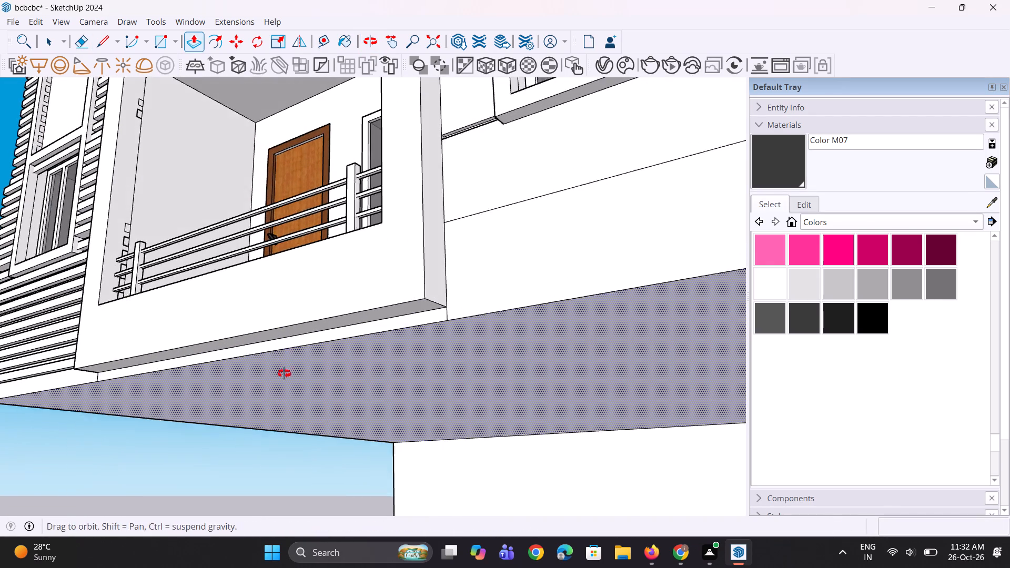
{"action": "middle_click_drag", "start_coordinate": [284, 373], "coordinate": [284, 387]}
{"action": "scroll", "coordinate": [368, 371], "scroll_direction": "up", "scroll_amount": 2}
{"action": "scroll", "coordinate": [330, 364], "scroll_direction": "down", "scroll_amount": 4}
{"action": "key", "text": "l"}
{"action": "scroll", "coordinate": [328, 364], "scroll_direction": "down", "scroll_amount": 3}
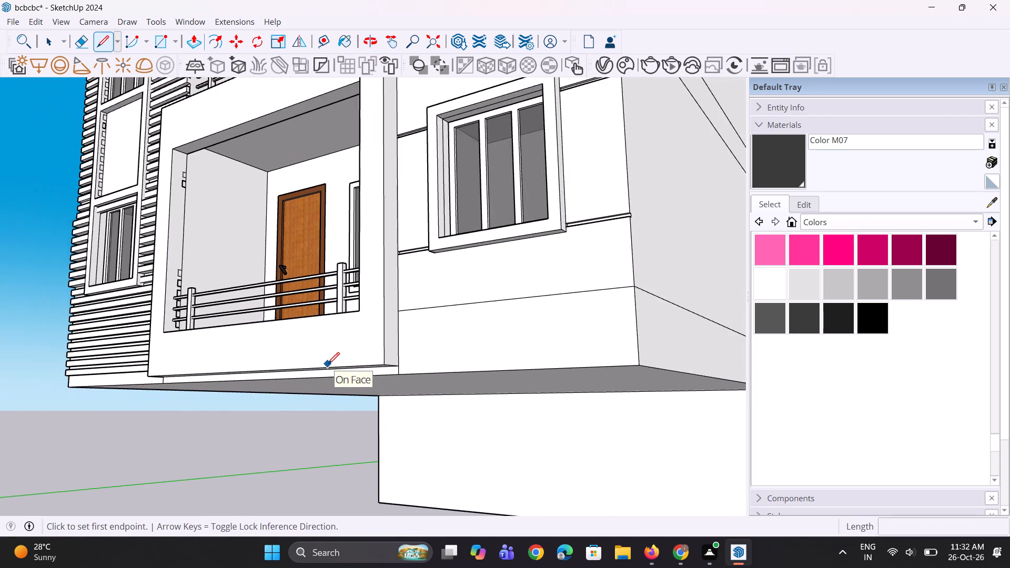
{"action": "scroll", "coordinate": [329, 364], "scroll_direction": "down", "scroll_amount": 3}
{"action": "scroll", "coordinate": [383, 363], "scroll_direction": "up", "scroll_amount": 2}
{"action": "left_click", "coordinate": [380, 363]}
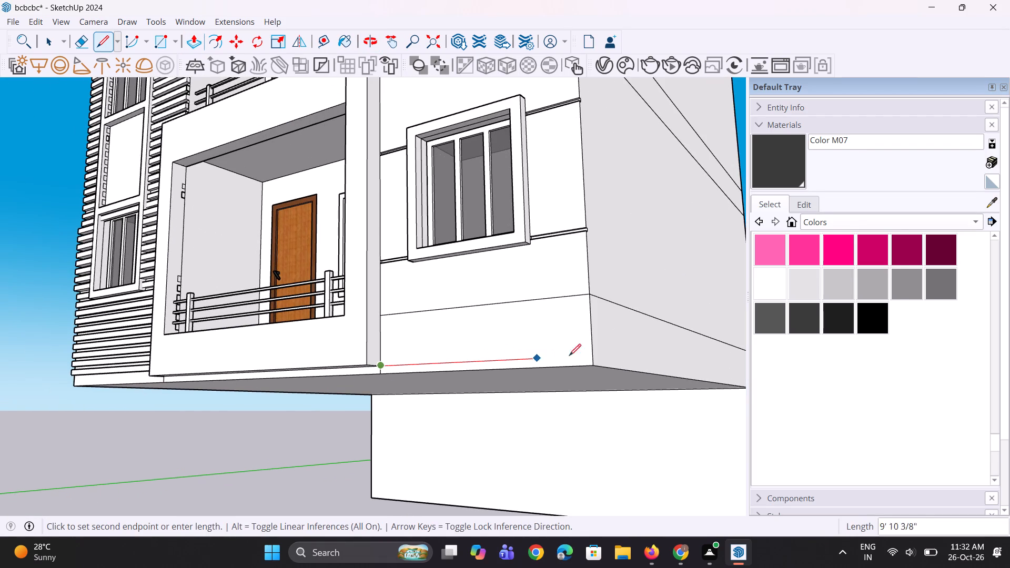
{"action": "left_click", "coordinate": [593, 356]}
Draw a horizontal line about 12' 5 5/8" long from the balcony frame's other bottom corner to the slatted wall's outer edge.
{"action": "scroll", "coordinate": [600, 392], "scroll_direction": "down", "scroll_amount": 5}
{"action": "middle_click_drag", "start_coordinate": [147, 323], "coordinate": [265, 281]}
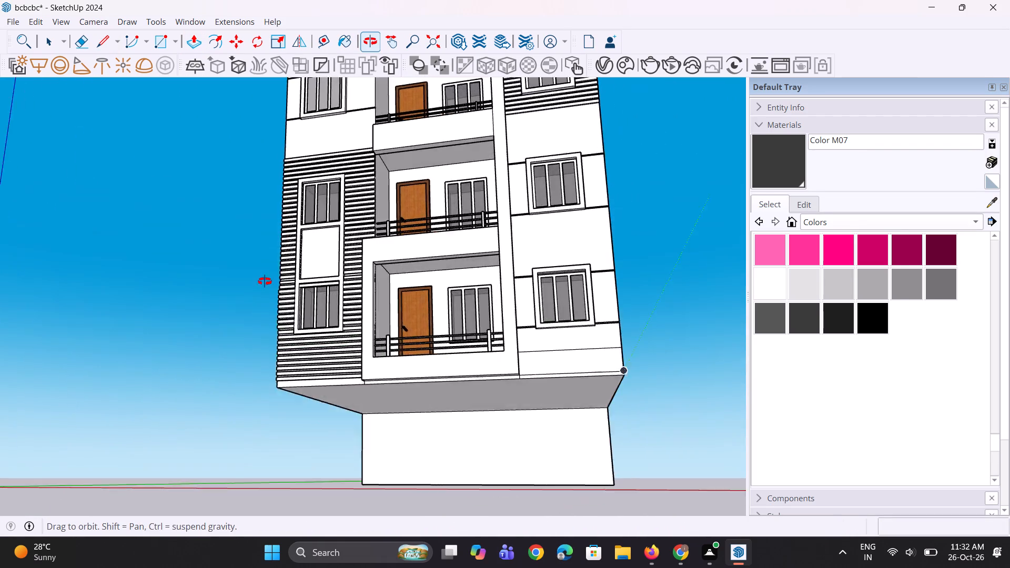
{"action": "middle_click_drag", "start_coordinate": [265, 281], "coordinate": [401, 276]}
{"action": "scroll", "coordinate": [346, 364], "scroll_direction": "up", "scroll_amount": 9}
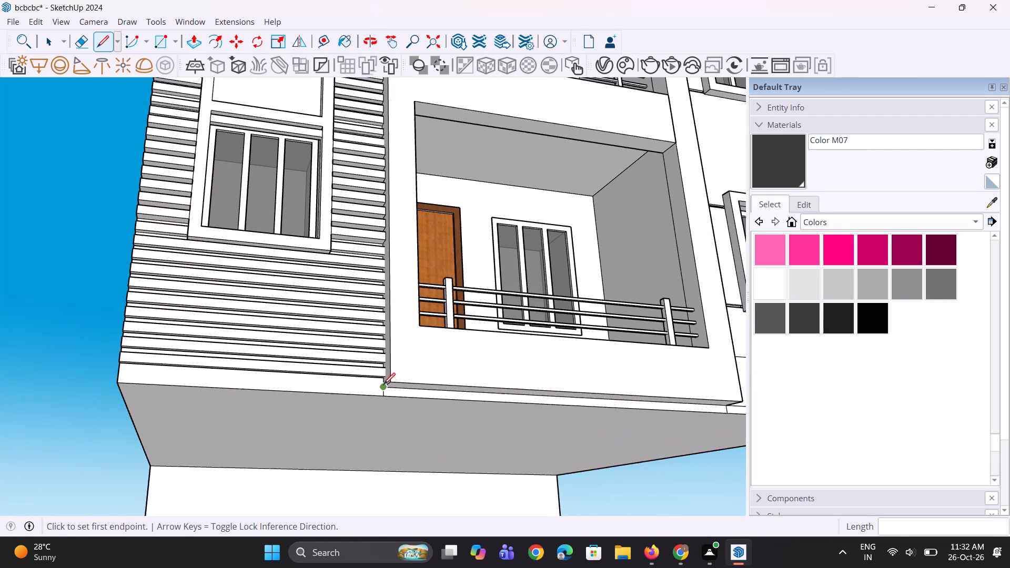
{"action": "left_click", "coordinate": [381, 387]}
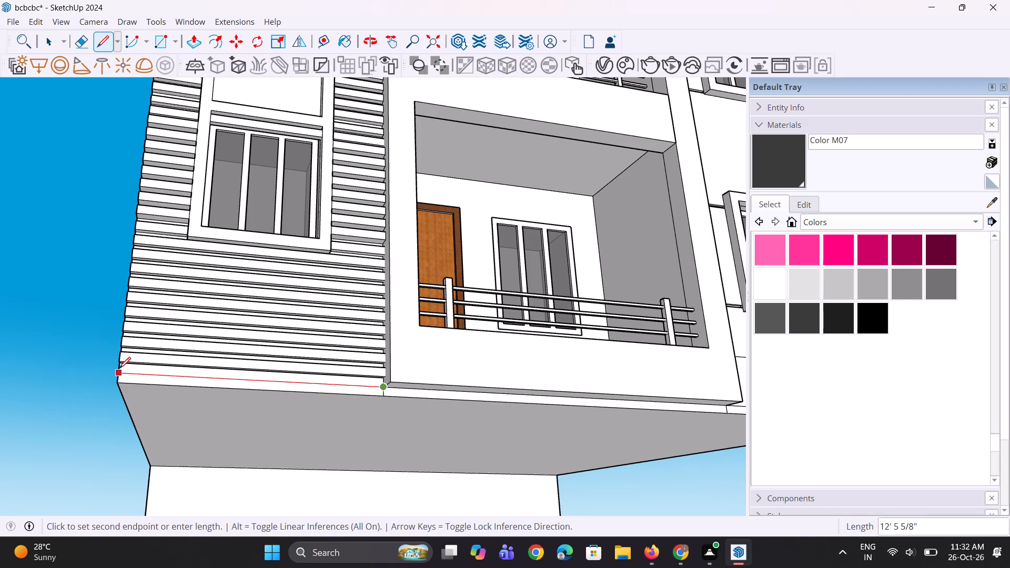
{"action": "left_click", "coordinate": [119, 369]}
Erase the short vertical edge in the bottom band where the slatted wall meets the balcony frame.
{"action": "middle_click_drag", "start_coordinate": [236, 398], "coordinate": [230, 426]}
{"action": "scroll", "coordinate": [322, 402], "scroll_direction": "up", "scroll_amount": 6}
{"action": "scroll", "coordinate": [392, 394], "scroll_direction": "up", "scroll_amount": 4}
{"action": "key", "text": "e"}
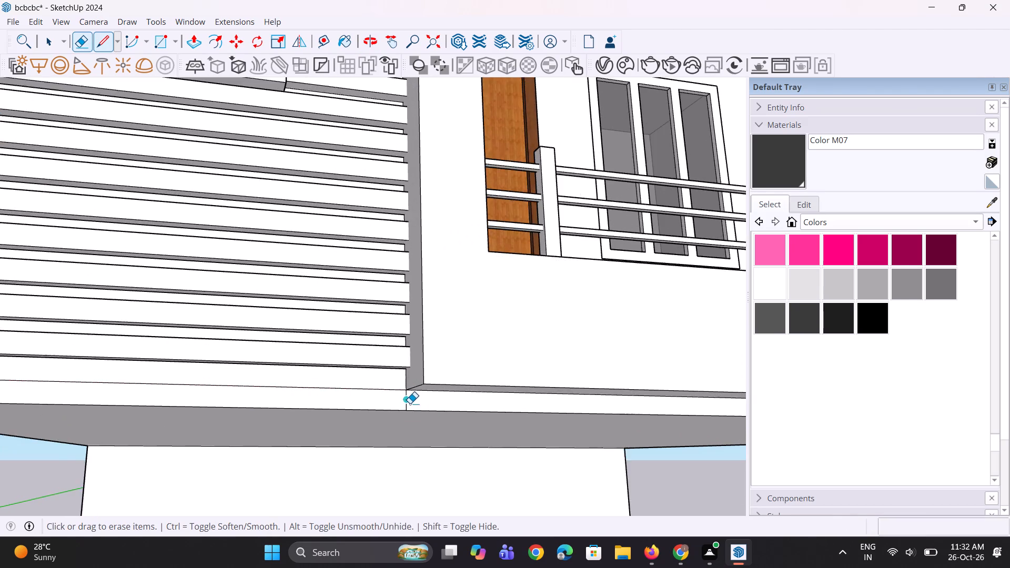
{"action": "scroll", "coordinate": [410, 403], "scroll_direction": "up", "scroll_amount": 1}
{"action": "left_click_drag", "start_coordinate": [405, 402], "coordinate": [409, 402]}
{"action": "scroll", "coordinate": [223, 419], "scroll_direction": "down", "scroll_amount": 12}
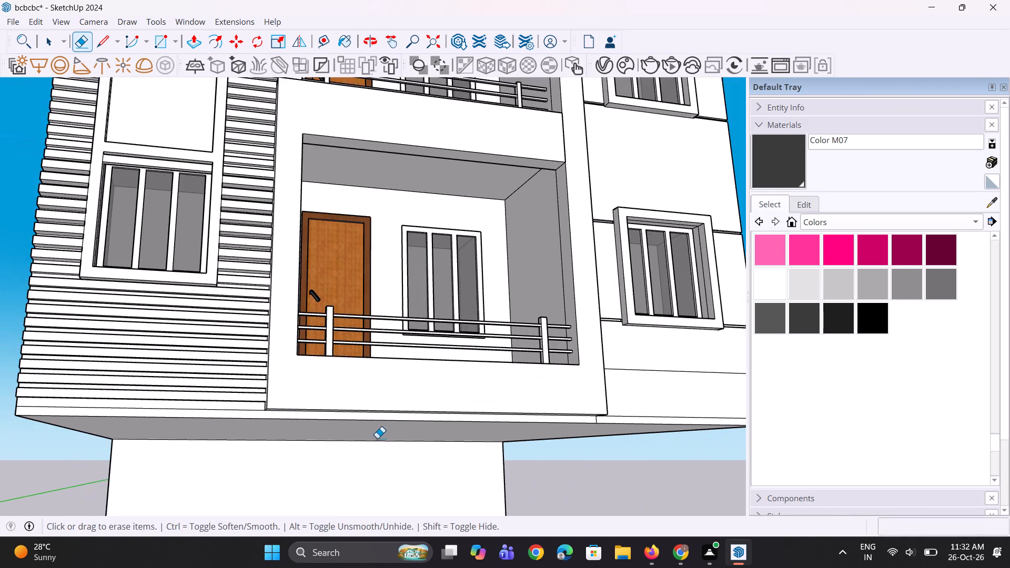
Erase the short vertical edge in the bottom band where the balcony frame meets the plain wall.
{"action": "scroll", "coordinate": [523, 433], "scroll_direction": "up", "scroll_amount": 3}
{"action": "scroll", "coordinate": [641, 394], "scroll_direction": "up", "scroll_amount": 6}
{"action": "left_click_drag", "start_coordinate": [627, 424], "coordinate": [612, 431]}
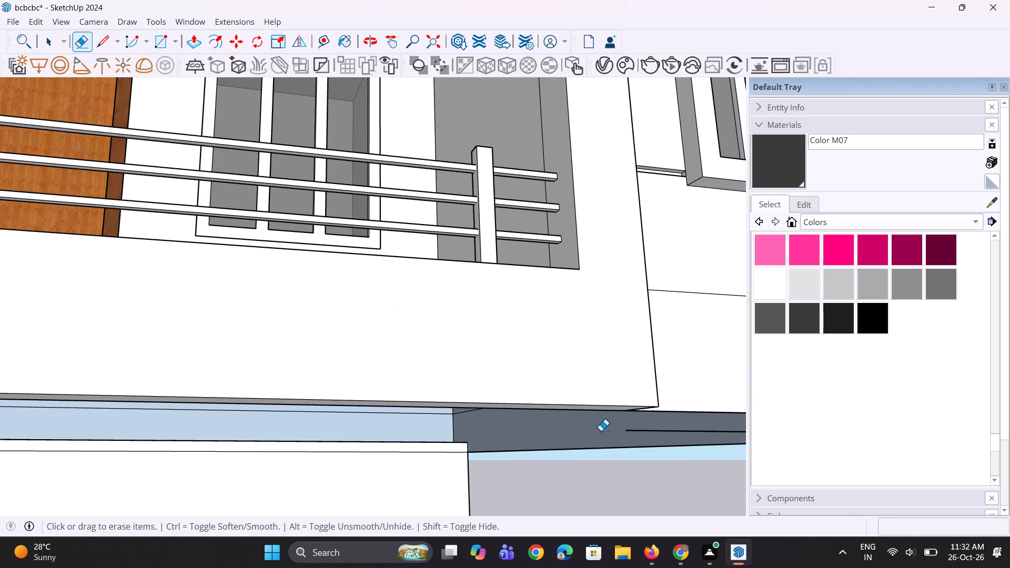
{"action": "key", "text": "ctrl+z"}
{"action": "scroll", "coordinate": [634, 419], "scroll_direction": "up", "scroll_amount": 5, "text": "ctrl"}
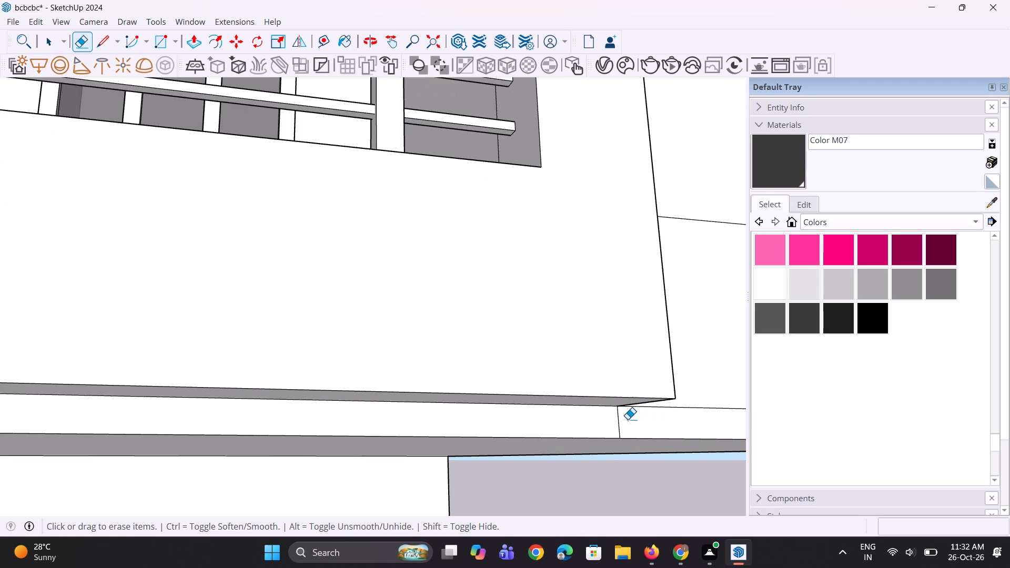
{"action": "left_click_drag", "start_coordinate": [625, 420], "coordinate": [594, 423]}
Pull the continuous bottom band outward 1' 3 1/4", level with the front of the balcony frame.
{"action": "scroll", "coordinate": [554, 419], "scroll_direction": "down", "scroll_amount": 9}
{"action": "middle_click_drag", "start_coordinate": [510, 422], "coordinate": [349, 513]}
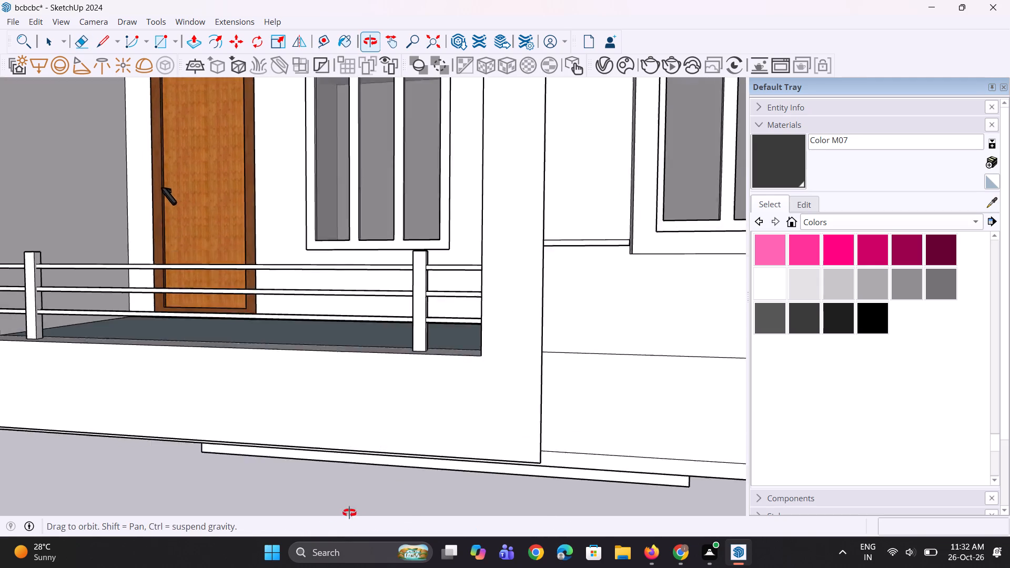
{"action": "middle_click_drag", "start_coordinate": [349, 513], "coordinate": [330, 529]}
{"action": "scroll", "coordinate": [426, 473], "scroll_direction": "up", "scroll_amount": 2}
{"action": "middle_click_drag", "start_coordinate": [492, 482], "coordinate": [481, 417]}
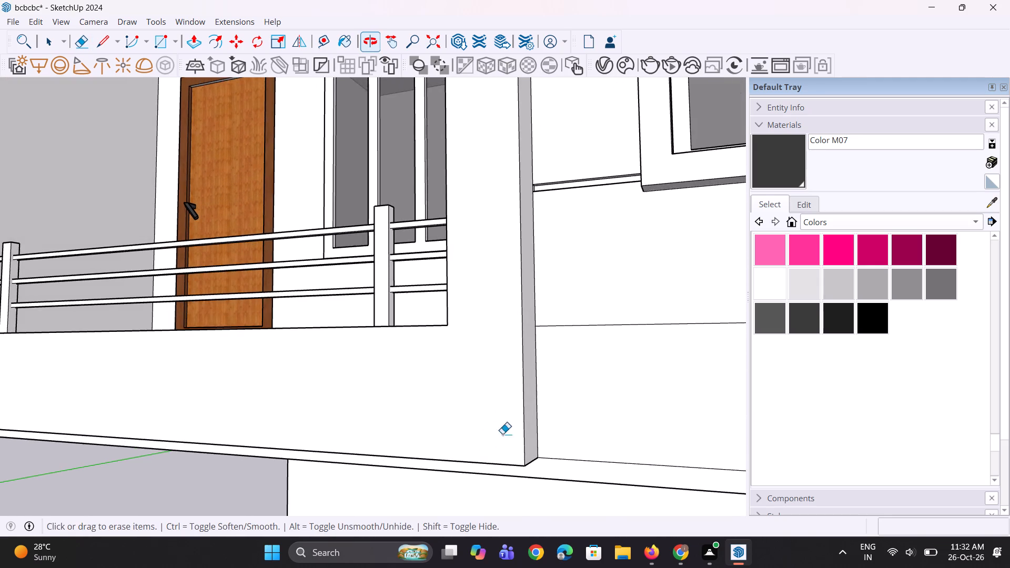
{"action": "scroll", "coordinate": [537, 455], "scroll_direction": "up", "scroll_amount": 1}
{"action": "key", "text": "p"}
{"action": "left_click", "coordinate": [567, 466]}
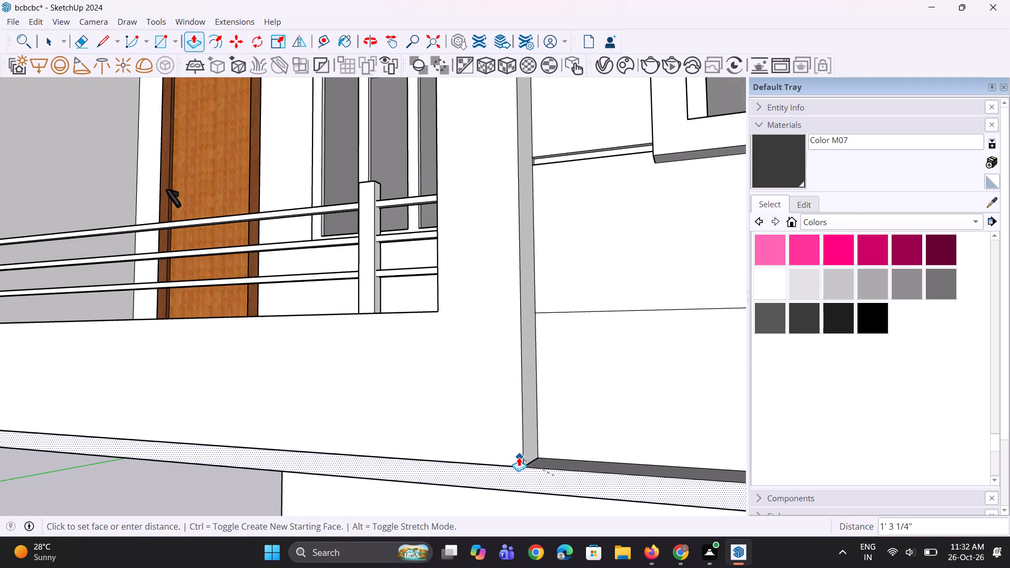
{"action": "left_click", "coordinate": [516, 455]}
Pull the band's front face a further 3 5/8" out, beyond the balcony frame.
{"action": "scroll", "coordinate": [501, 452], "scroll_direction": "down", "scroll_amount": 9}
{"action": "middle_click_drag", "start_coordinate": [478, 461], "coordinate": [432, 488]}
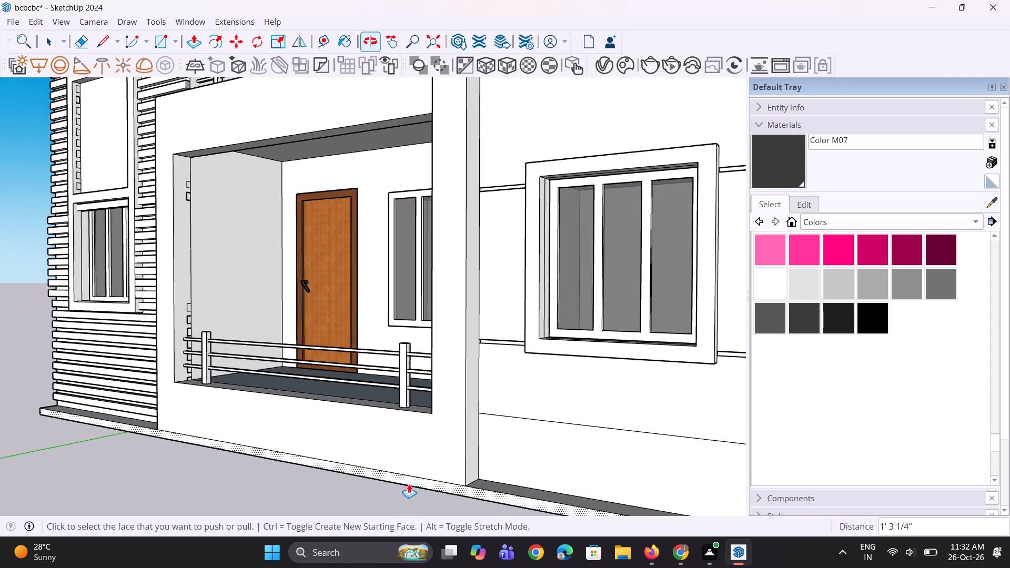
{"action": "scroll", "coordinate": [385, 478], "scroll_direction": "up", "scroll_amount": 2}
{"action": "left_click", "coordinate": [383, 474]}
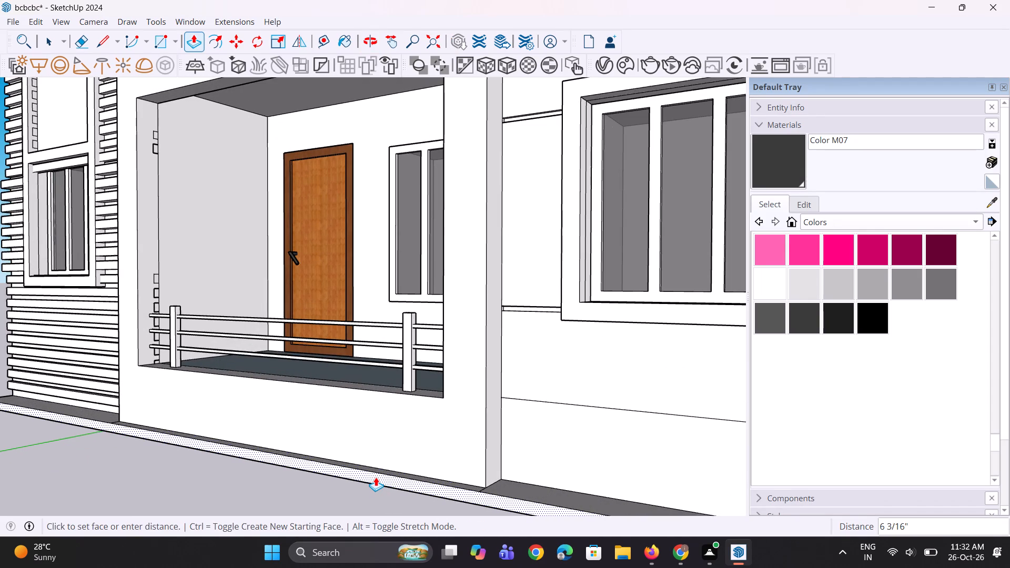
{"action": "left_click", "coordinate": [379, 477]}
Erase the short edge on the band's top at the balcony frame's corner beside the plain wall.
{"action": "scroll", "coordinate": [458, 492], "scroll_direction": "up", "scroll_amount": 1}
{"action": "middle_click_drag", "start_coordinate": [458, 492], "coordinate": [464, 518]}
{"action": "scroll", "coordinate": [500, 518], "scroll_direction": "up", "scroll_amount": 2}
{"action": "scroll", "coordinate": [373, 341], "scroll_direction": "down", "scroll_amount": 4}
{"action": "scroll", "coordinate": [463, 450], "scroll_direction": "up", "scroll_amount": 10}
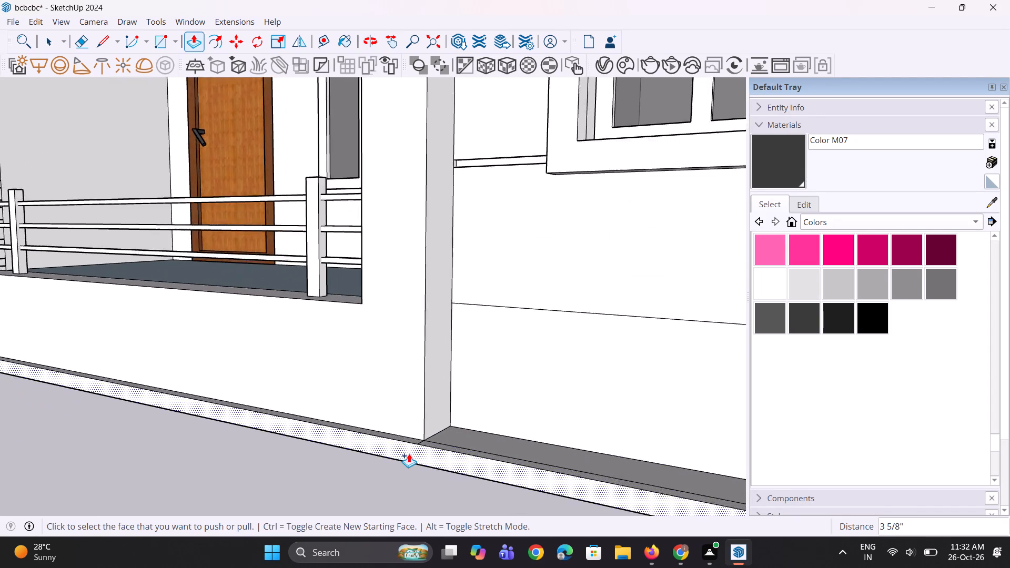
{"action": "middle_click_drag", "start_coordinate": [408, 462], "coordinate": [408, 486]}
{"action": "scroll", "coordinate": [418, 453], "scroll_direction": "up", "scroll_amount": 9}
{"action": "key", "text": "e"}
{"action": "scroll", "coordinate": [427, 454], "scroll_direction": "up", "scroll_amount": 3}
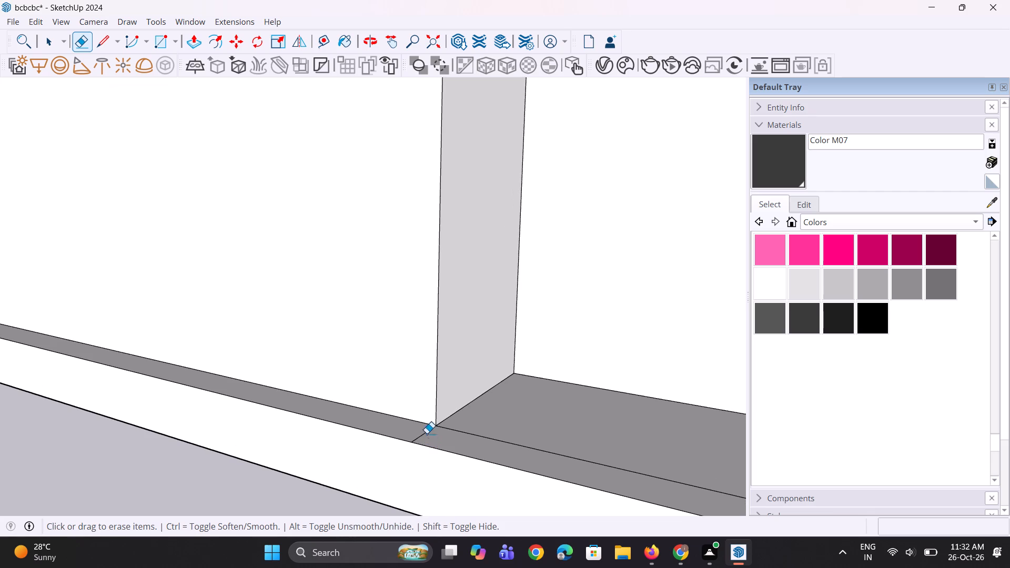
{"action": "left_click_drag", "start_coordinate": [425, 431], "coordinate": [426, 441]}
Erase the short edge on the band's top at the balcony frame's corner beside the slatted wall.
{"action": "scroll", "coordinate": [447, 443], "scroll_direction": "down", "scroll_amount": 16}
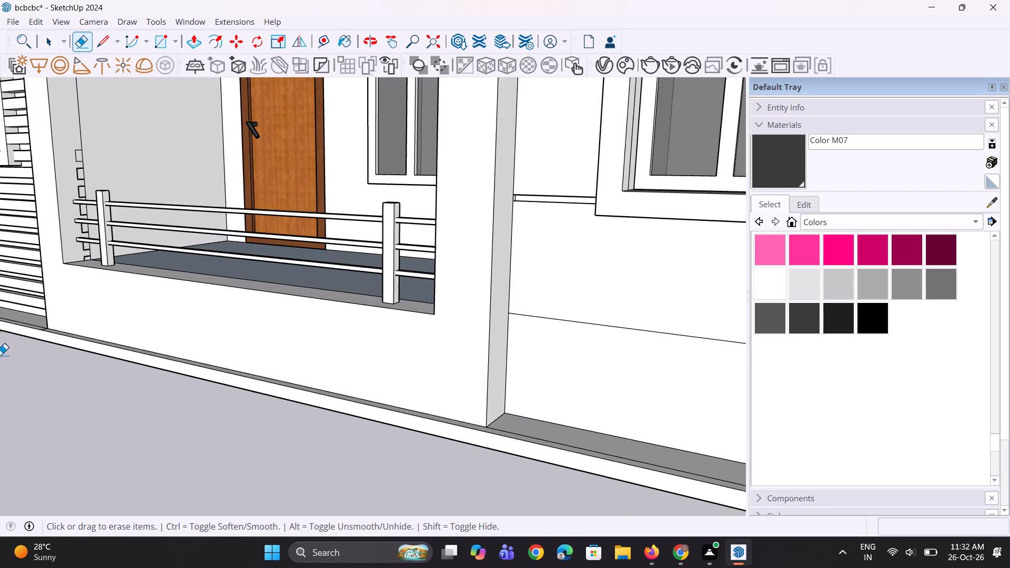
{"action": "middle_click_drag", "start_coordinate": [0, 353], "coordinate": [124, 391]}
{"action": "scroll", "coordinate": [210, 402], "scroll_direction": "down", "scroll_amount": 7}
{"action": "scroll", "coordinate": [10, 380], "scroll_direction": "up", "scroll_amount": 9}
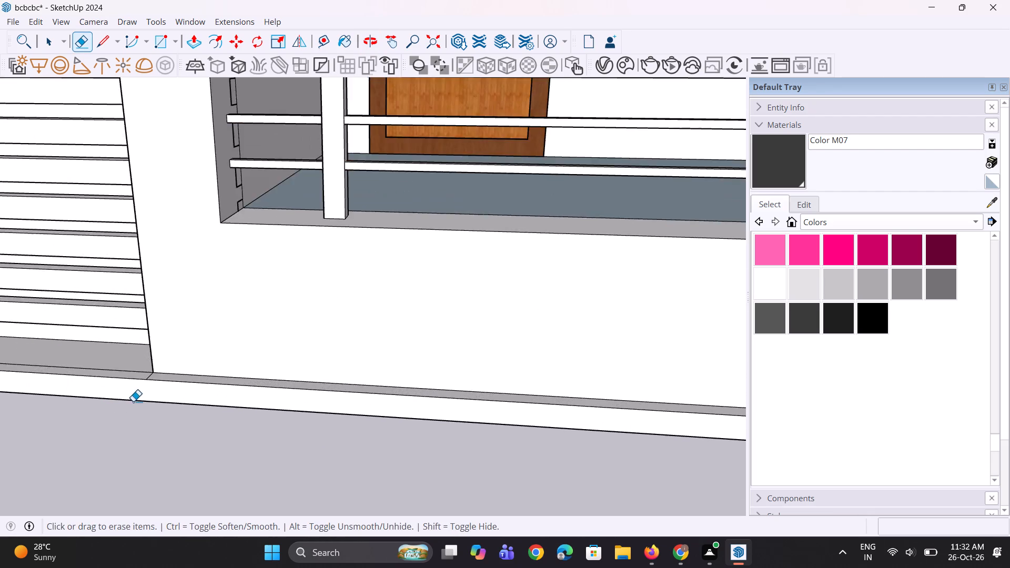
{"action": "scroll", "coordinate": [133, 401], "scroll_direction": "up", "scroll_amount": 3}
{"action": "left_click_drag", "start_coordinate": [151, 368], "coordinate": [159, 368]}
Examine the finished band and the open ground floor from below and from both ends of the front.
{"action": "scroll", "coordinate": [331, 423], "scroll_direction": "down", "scroll_amount": 5}
{"action": "middle_click_drag", "start_coordinate": [132, 434], "coordinate": [230, 361]}
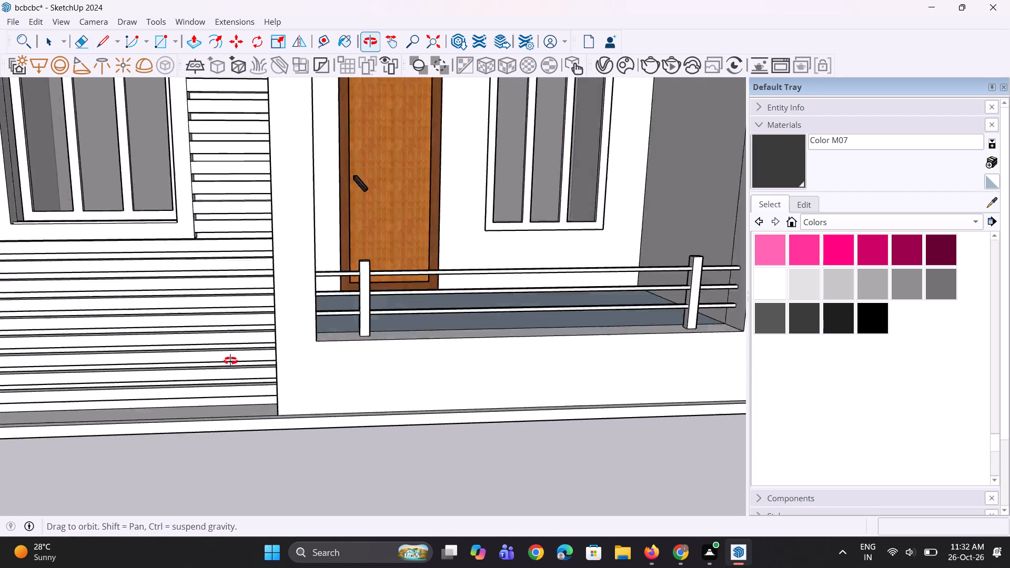
{"action": "middle_click_drag", "start_coordinate": [230, 361], "coordinate": [234, 356]}
{"action": "scroll", "coordinate": [234, 355], "scroll_direction": "down", "scroll_amount": 5}
{"action": "middle_click_drag", "start_coordinate": [268, 423], "coordinate": [288, 316]}
{"action": "scroll", "coordinate": [268, 423], "scroll_direction": "up", "scroll_amount": 1}
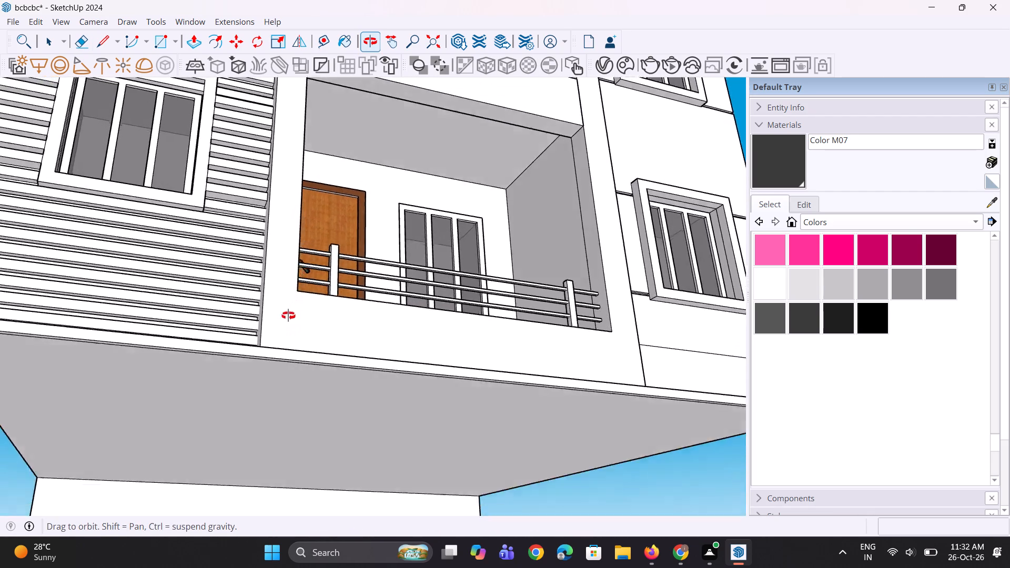
{"action": "middle_click_drag", "start_coordinate": [288, 316], "coordinate": [281, 328]}
{"action": "scroll", "coordinate": [300, 350], "scroll_direction": "down", "scroll_amount": 10}
{"action": "middle_click_drag", "start_coordinate": [293, 381], "coordinate": [278, 417]}
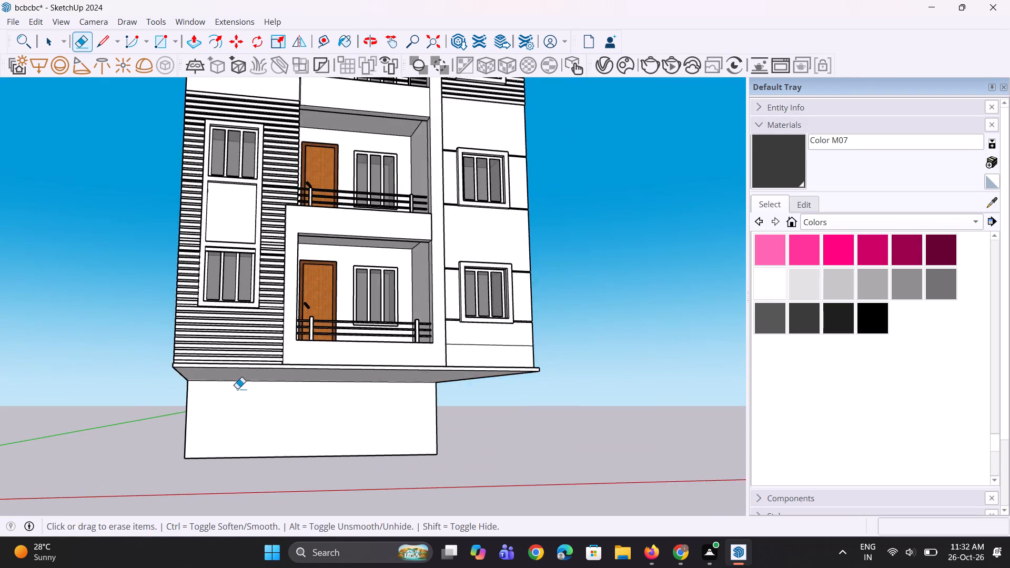
{"action": "scroll", "coordinate": [237, 389], "scroll_direction": "down", "scroll_amount": 4}
{"action": "middle_click_drag", "start_coordinate": [361, 411], "coordinate": [293, 311]}
{"action": "scroll", "coordinate": [299, 328], "scroll_direction": "down", "scroll_amount": 5}
{"action": "middle_click_drag", "start_coordinate": [338, 399], "coordinate": [261, 510]}
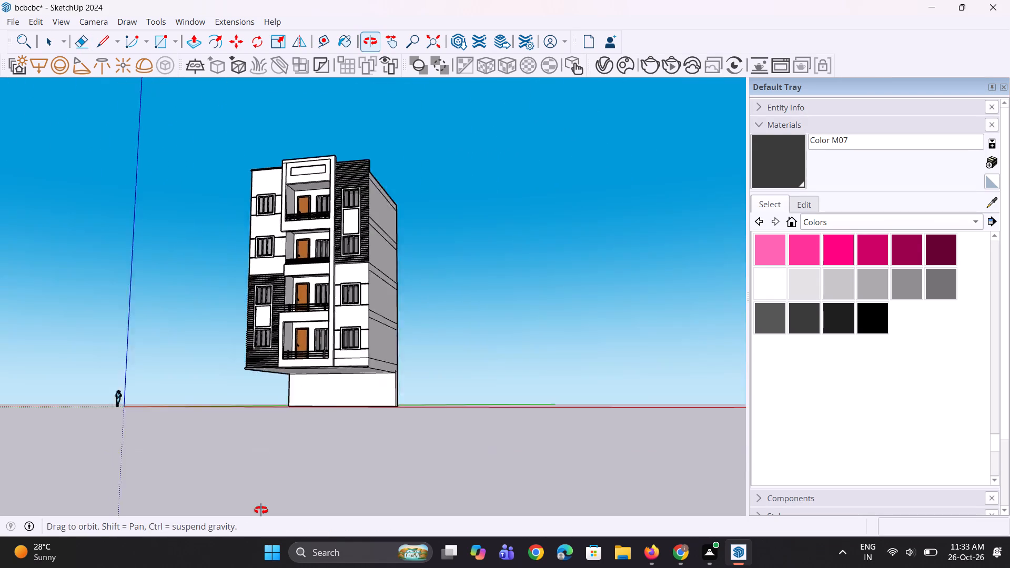
{"action": "middle_click_drag", "start_coordinate": [261, 510], "coordinate": [136, 486]}
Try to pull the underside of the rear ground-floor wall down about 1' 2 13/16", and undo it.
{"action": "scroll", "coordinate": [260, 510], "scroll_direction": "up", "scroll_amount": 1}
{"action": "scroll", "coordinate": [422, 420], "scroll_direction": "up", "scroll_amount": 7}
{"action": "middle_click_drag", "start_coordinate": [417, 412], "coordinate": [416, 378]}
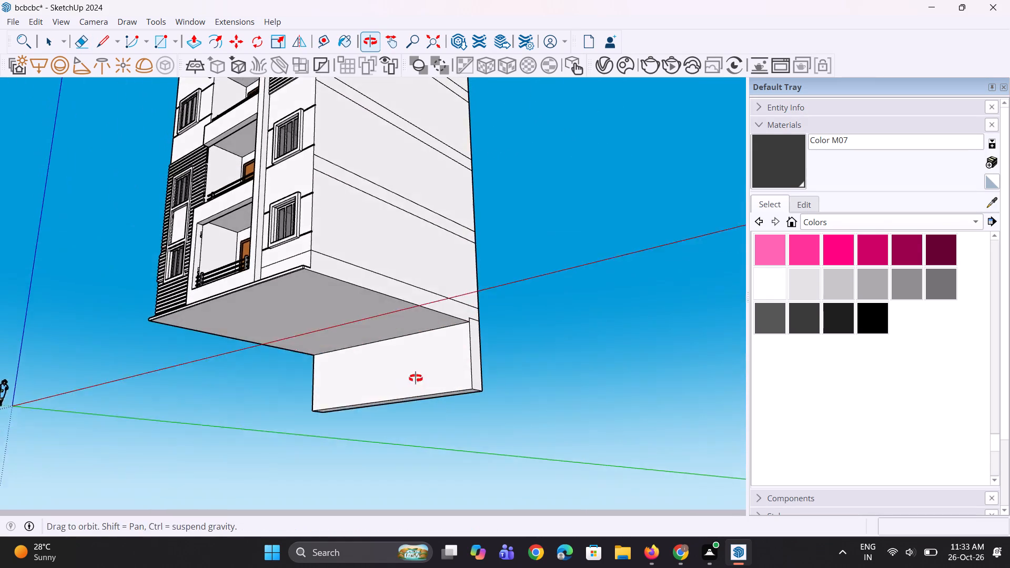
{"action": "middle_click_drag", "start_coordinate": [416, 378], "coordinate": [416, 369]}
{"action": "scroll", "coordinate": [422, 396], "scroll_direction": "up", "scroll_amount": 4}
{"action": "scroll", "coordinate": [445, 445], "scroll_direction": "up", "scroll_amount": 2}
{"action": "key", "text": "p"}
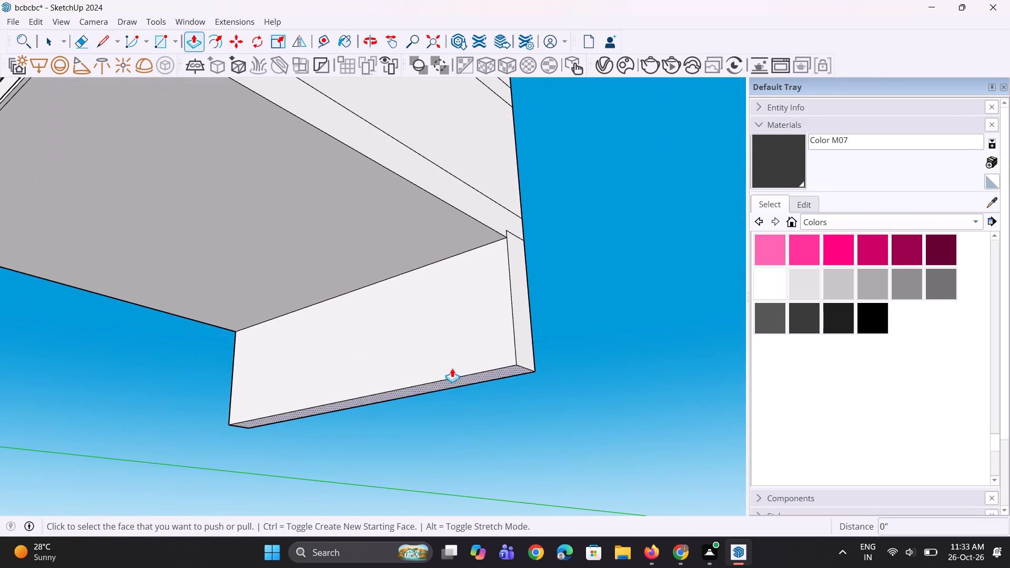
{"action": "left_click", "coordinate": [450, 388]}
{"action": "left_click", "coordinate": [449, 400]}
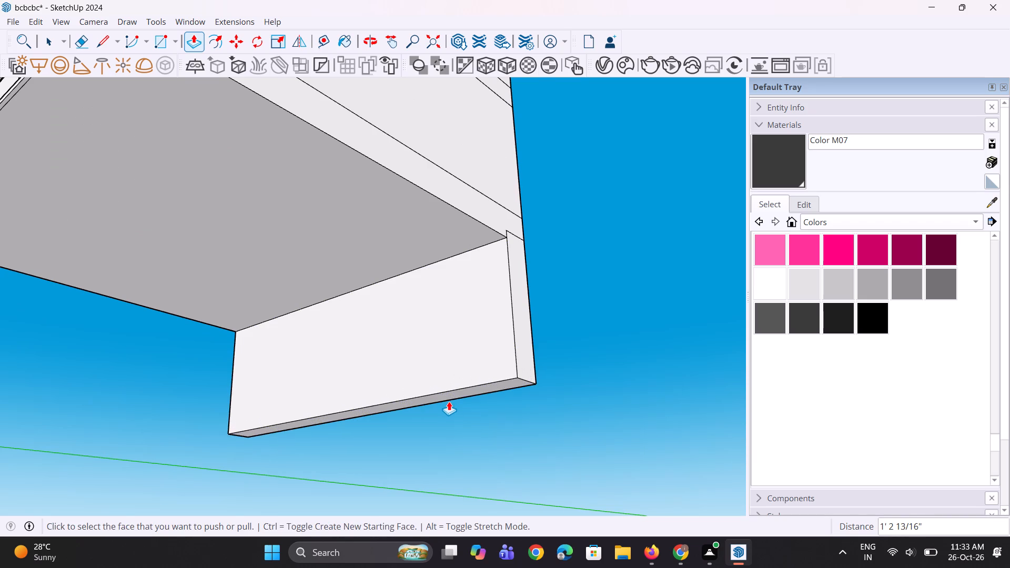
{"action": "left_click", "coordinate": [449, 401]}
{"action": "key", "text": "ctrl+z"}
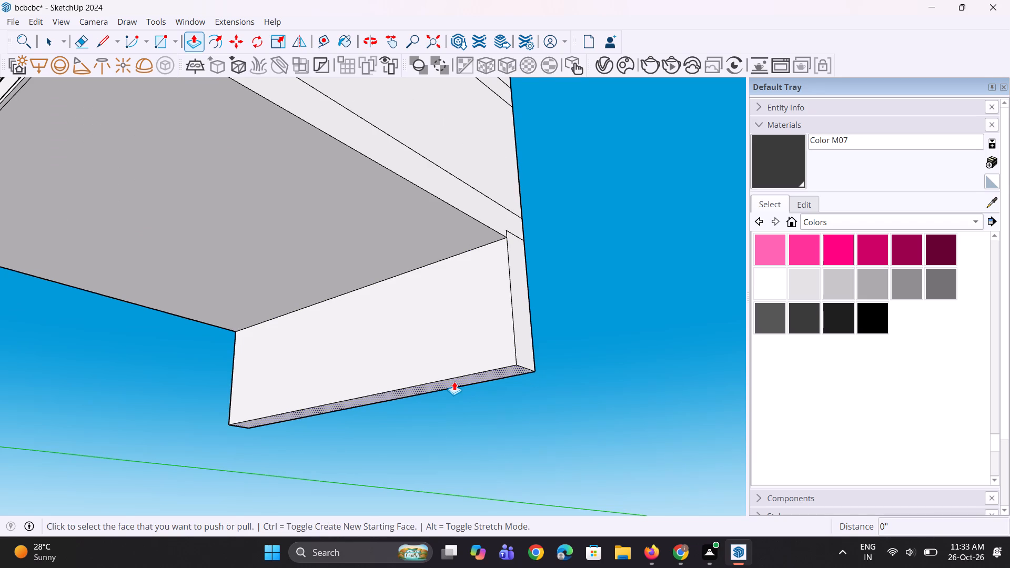
Pull the rear ground-floor wall's underside down about 1' 7/8" from a new starting face, keeping the dividing edge.
{"action": "left_click", "coordinate": [454, 381]}
{"action": "left_click", "coordinate": [447, 391]}
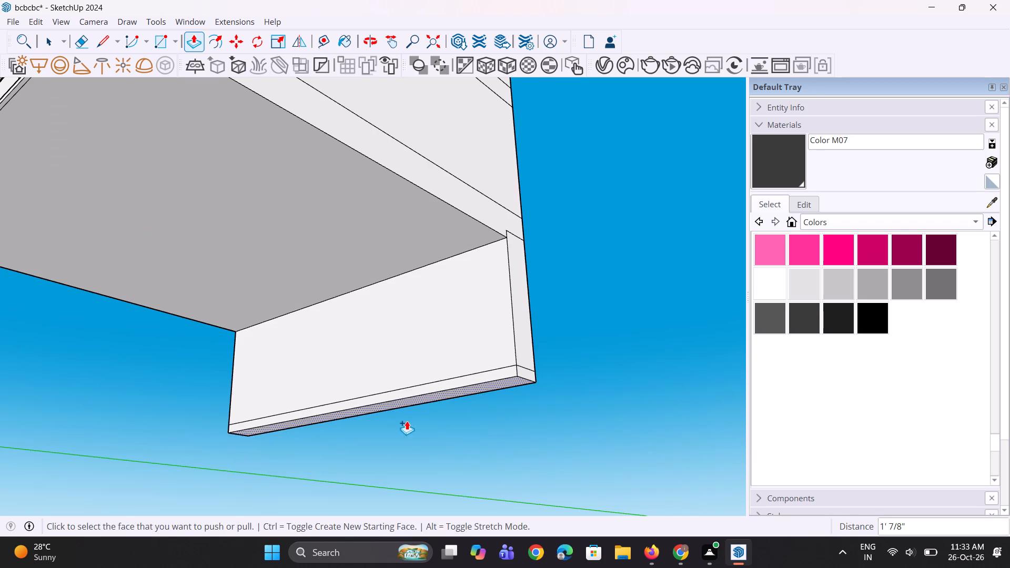
Pull the new base strip's front face forward 43' 3" to form a ground slab reaching the upper band's front.
{"action": "middle_click_drag", "start_coordinate": [338, 457], "coordinate": [371, 489]}
{"action": "left_click", "coordinate": [447, 397]}
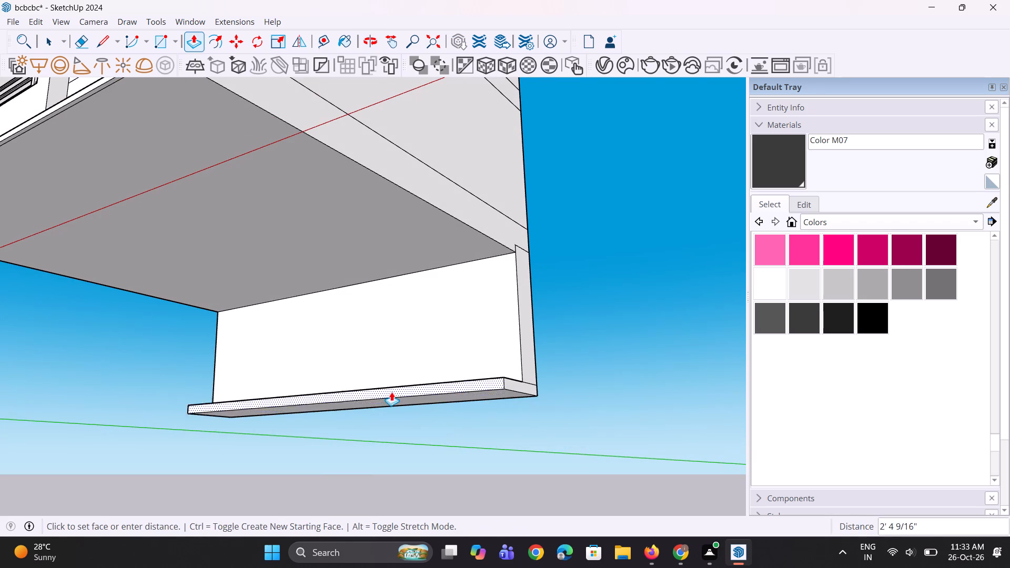
{"action": "scroll", "coordinate": [375, 390], "scroll_direction": "down", "scroll_amount": 8}
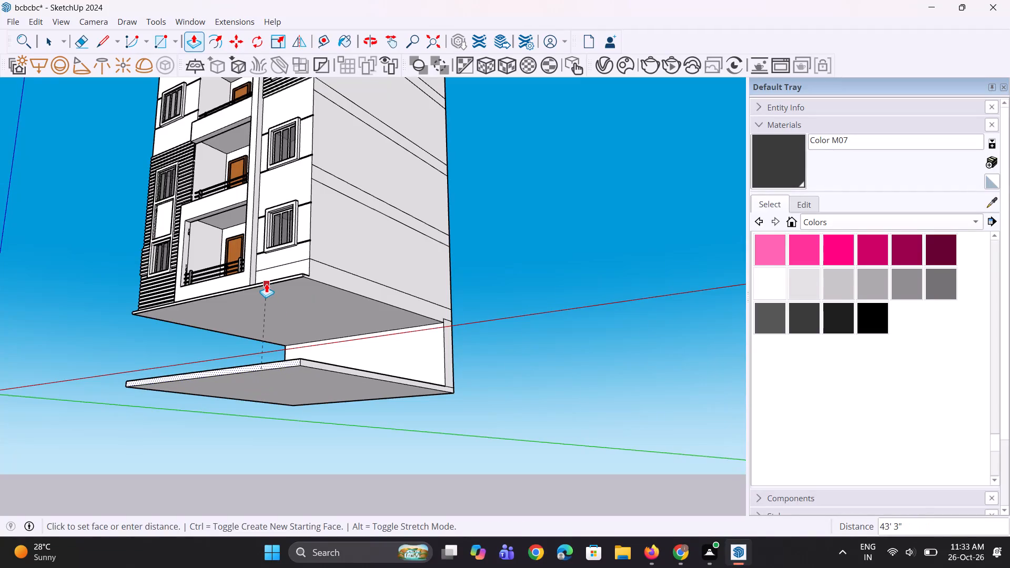
{"action": "left_click", "coordinate": [266, 283]}
Draw a small rectangle on the ground slab near its front corner on the slatted-wall side.
{"action": "middle_click_drag", "start_coordinate": [279, 331], "coordinate": [287, 459]}
{"action": "scroll", "coordinate": [381, 377], "scroll_direction": "up", "scroll_amount": 2}
{"action": "scroll", "coordinate": [453, 371], "scroll_direction": "up", "scroll_amount": 1}
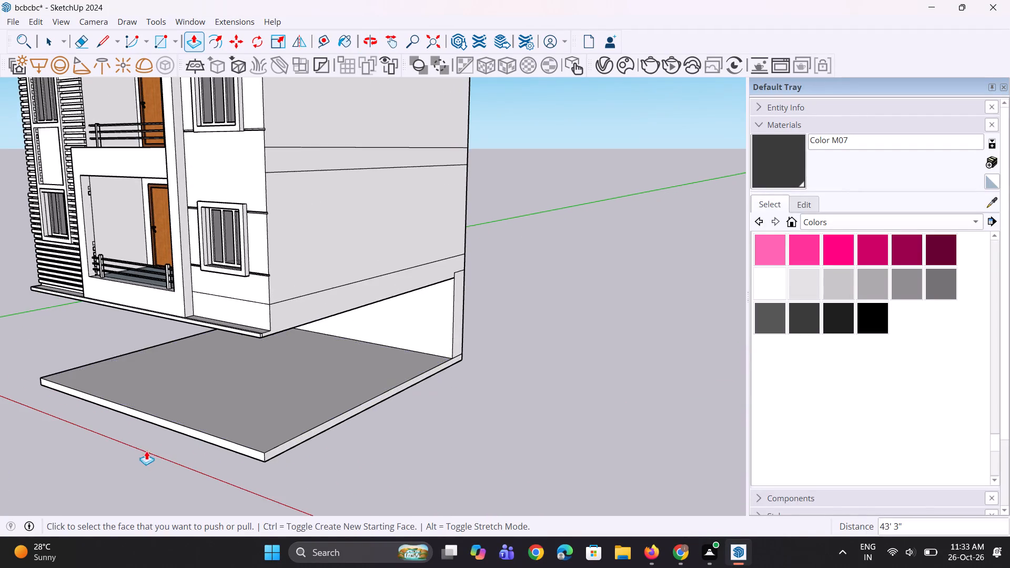
{"action": "middle_click_drag", "start_coordinate": [154, 452], "coordinate": [245, 430]}
{"action": "scroll", "coordinate": [246, 429], "scroll_direction": "down", "scroll_amount": 5}
{"action": "middle_click_drag", "start_coordinate": [259, 426], "coordinate": [330, 453]}
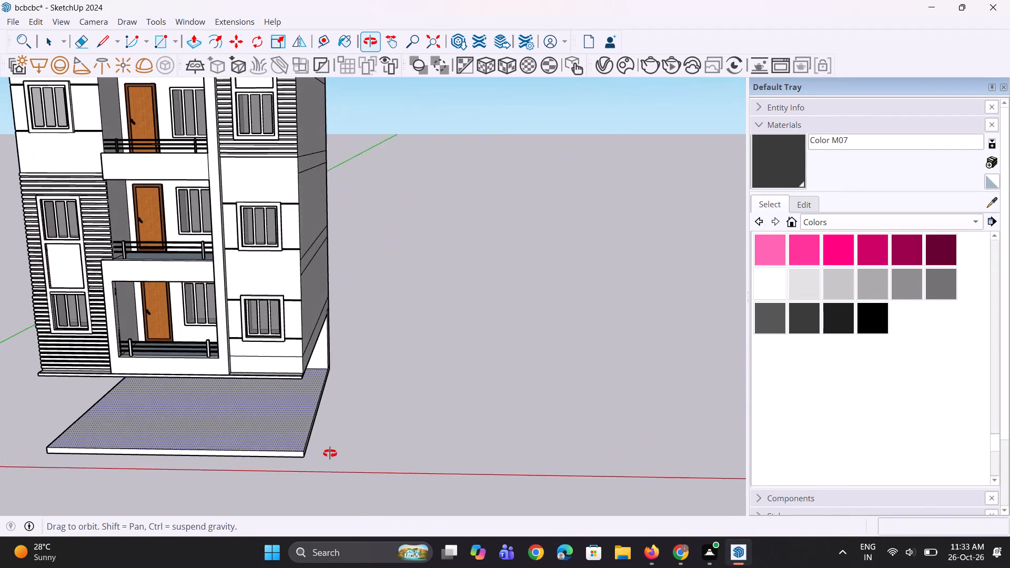
{"action": "middle_click_drag", "start_coordinate": [330, 453], "coordinate": [325, 451]}
{"action": "scroll", "coordinate": [107, 403], "scroll_direction": "up", "scroll_amount": 3}
{"action": "key", "text": "r"}
{"action": "scroll", "coordinate": [129, 429], "scroll_direction": "up", "scroll_amount": 2}
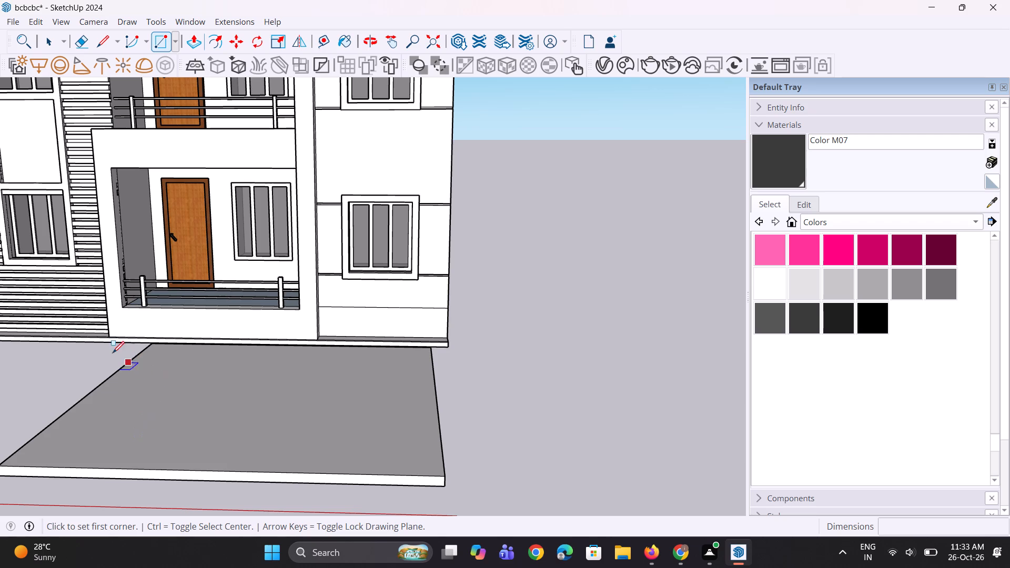
{"action": "left_click", "coordinate": [118, 430]}
{"action": "left_click", "coordinate": [136, 443]}
Move the rectangle's inner side edge inward about 1' 3 1/8" to narrow the column outline.
{"action": "middle_click_drag", "start_coordinate": [130, 471], "coordinate": [293, 448]}
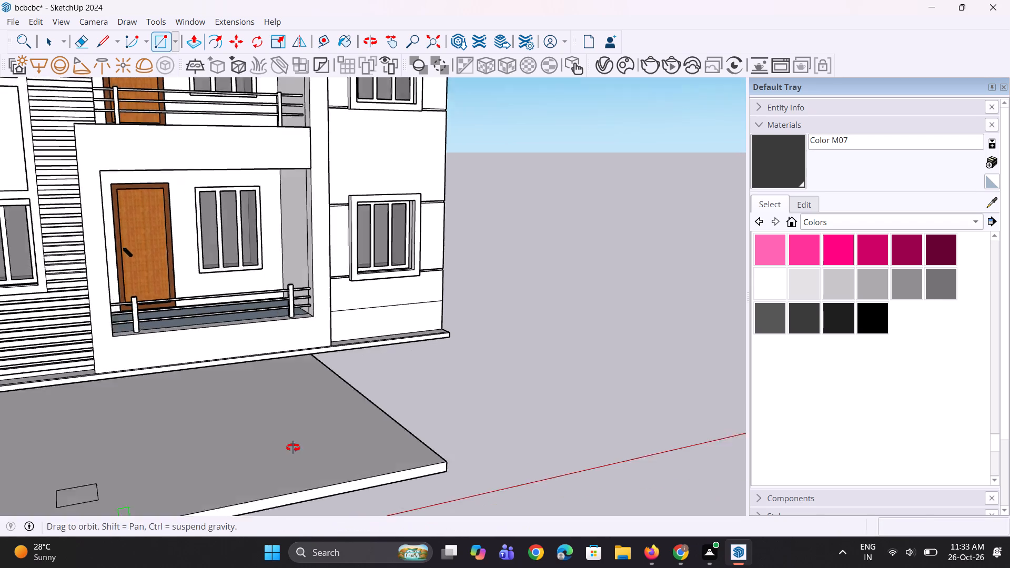
{"action": "middle_click_drag", "start_coordinate": [293, 448], "coordinate": [294, 447]}
{"action": "scroll", "coordinate": [261, 409], "scroll_direction": "down", "scroll_amount": 10}
{"action": "middle_click_drag", "start_coordinate": [194, 457], "coordinate": [116, 547]}
{"action": "key", "text": "space"}
{"action": "scroll", "coordinate": [206, 403], "scroll_direction": "up", "scroll_amount": 2}
{"action": "key", "text": "space"}
{"action": "scroll", "coordinate": [231, 389], "scroll_direction": "up", "scroll_amount": 6}
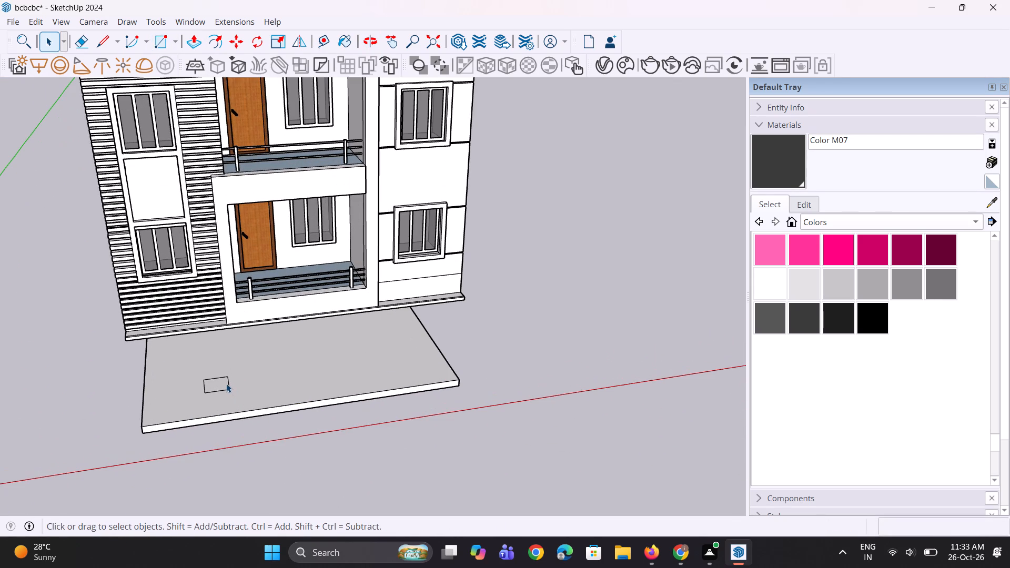
{"action": "left_click", "coordinate": [228, 381]}
{"action": "scroll", "coordinate": [224, 377], "scroll_direction": "up", "scroll_amount": 9}
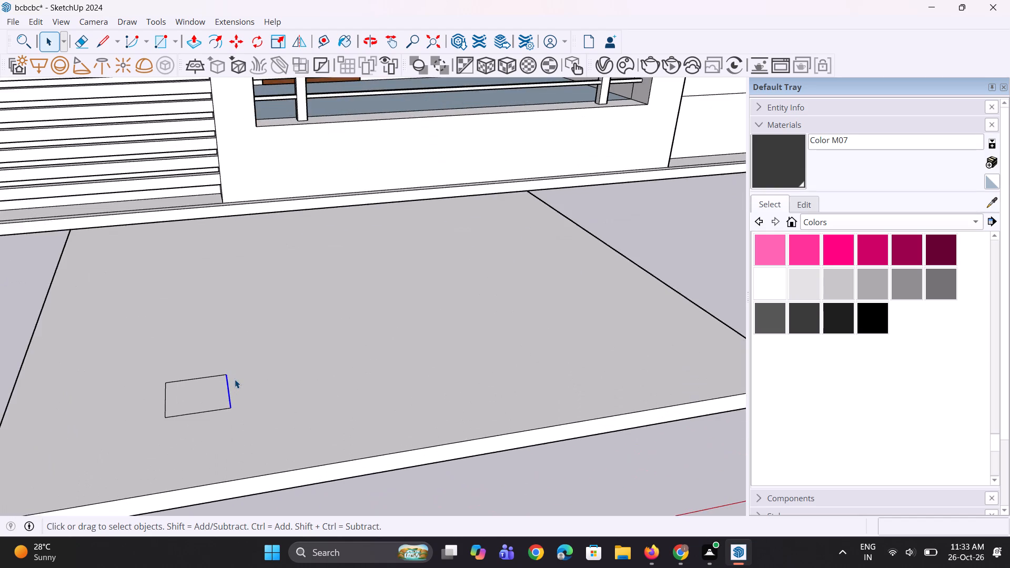
{"action": "scroll", "coordinate": [235, 380], "scroll_direction": "up", "scroll_amount": 3}
{"action": "key", "text": "m"}
{"action": "left_click", "coordinate": [227, 420]}
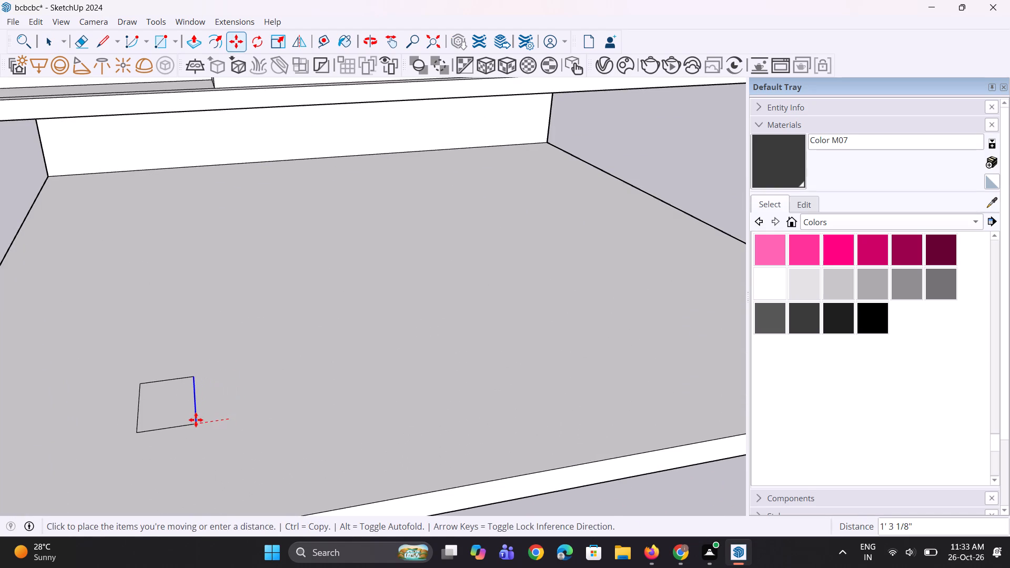
{"action": "left_click", "coordinate": [196, 420]}
Copy the column outline toward the rear wall at 9' 10 3/16" spacing, making two copies.
{"action": "key", "text": "space"}
{"action": "left_click", "coordinate": [169, 418]}
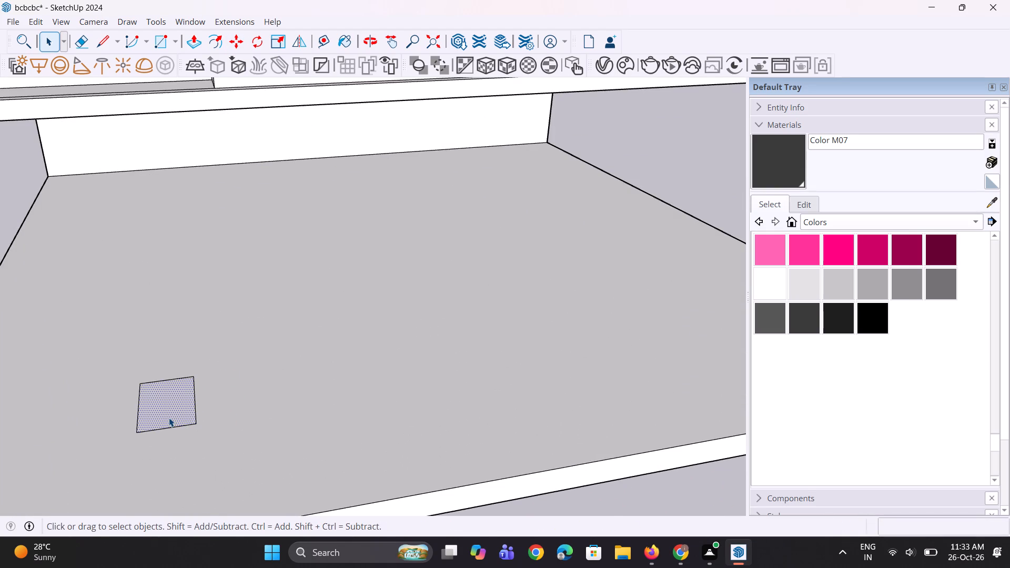
{"action": "key", "text": "m"}
{"action": "scroll", "coordinate": [178, 425], "scroll_direction": "up", "scroll_amount": 1}
{"action": "left_click", "coordinate": [199, 425]}
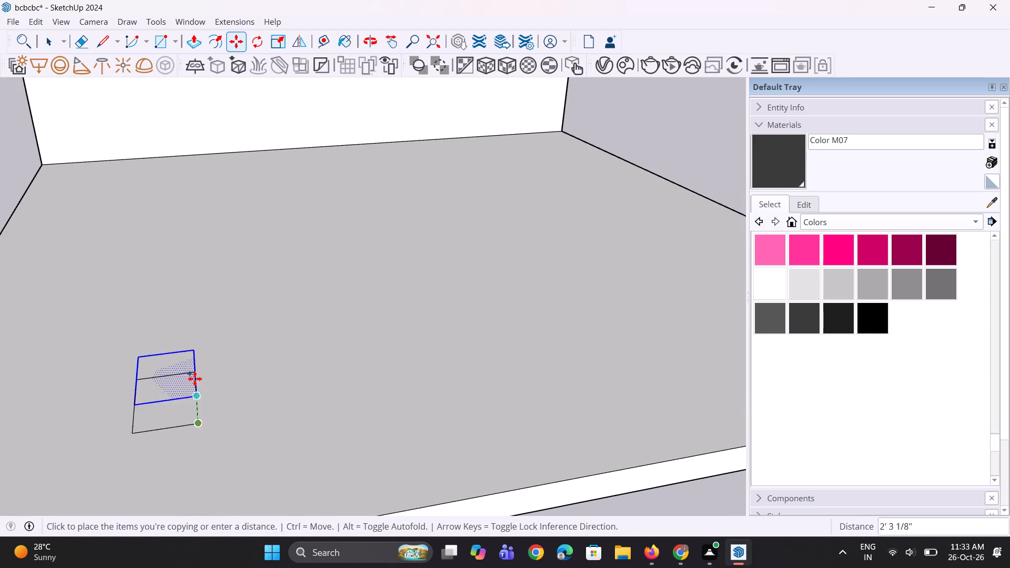
{"action": "left_click", "coordinate": [196, 302]}
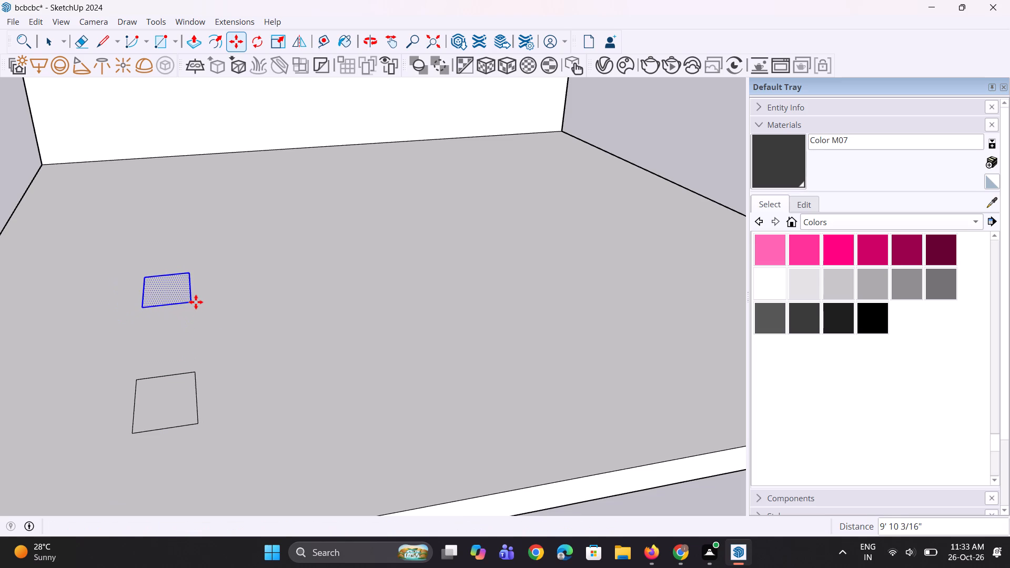
{"action": "type", "text": "*2"}
{"action": "key", "text": "Return"}
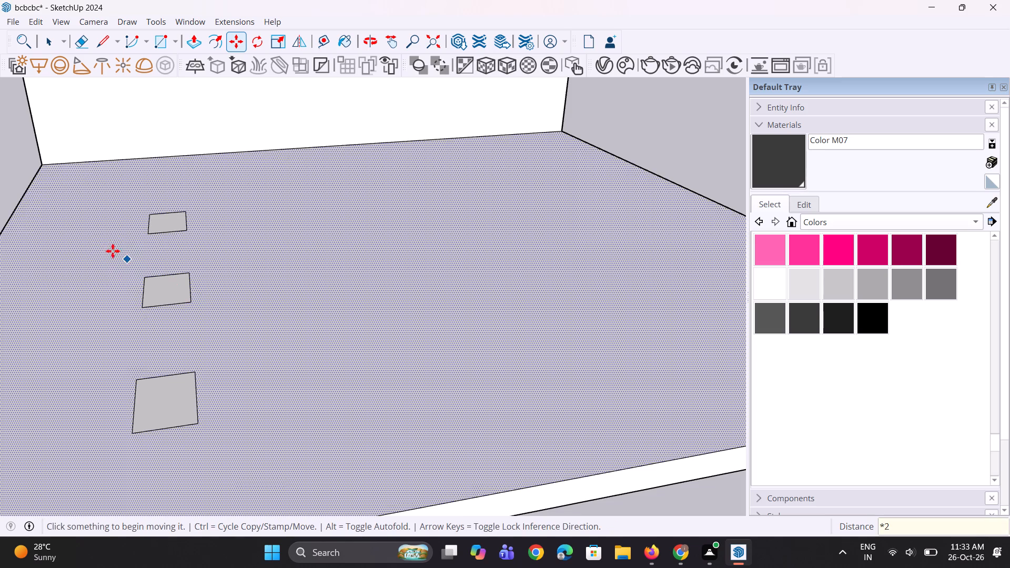
Copy the row of three column outlines sideways across the ground slab, placing the second row 15' 3 15/16" away.
{"action": "scroll", "coordinate": [150, 327], "scroll_direction": "down", "scroll_amount": 6}
{"action": "middle_click_drag", "start_coordinate": [211, 347], "coordinate": [174, 315]}
{"action": "scroll", "coordinate": [177, 334], "scroll_direction": "up", "scroll_amount": 3}
{"action": "key", "text": "space"}
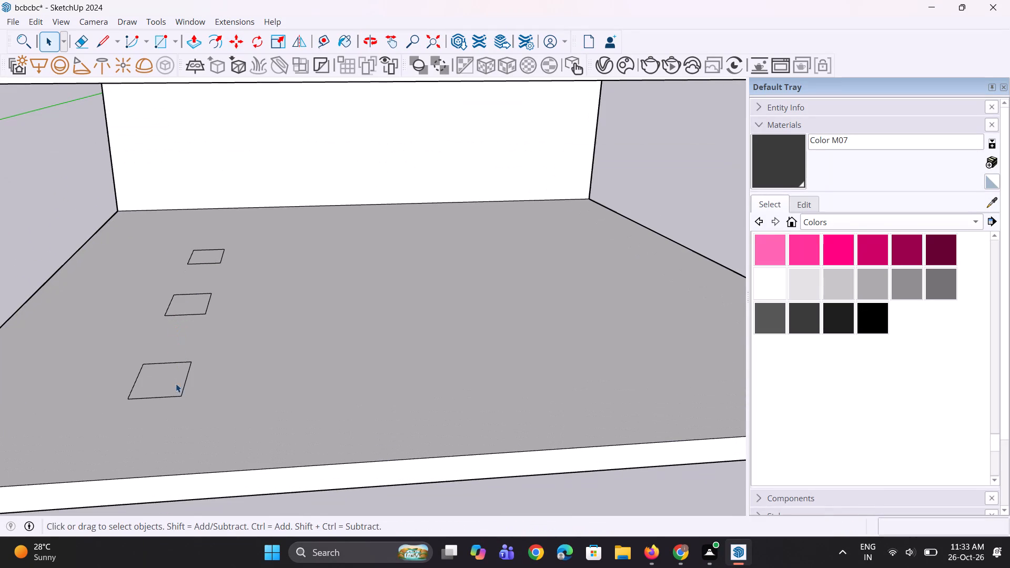
{"action": "left_click", "coordinate": [172, 390]}
{"action": "left_click", "coordinate": [195, 303], "text": "ctrl"}
{"action": "left_click", "coordinate": [214, 260], "text": "ctrl"}
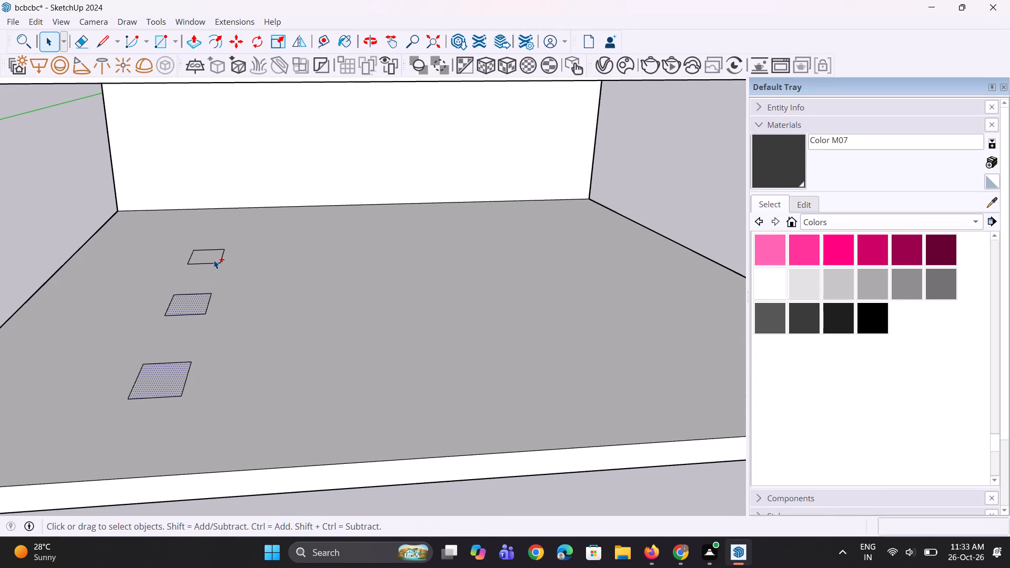
{"action": "key", "text": "m"}
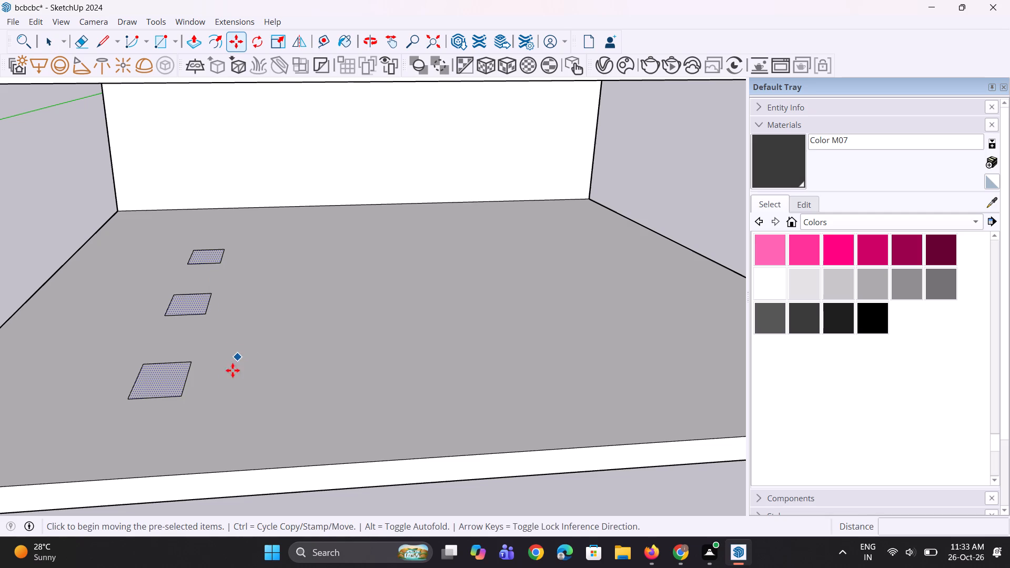
{"action": "left_click", "coordinate": [187, 404]}
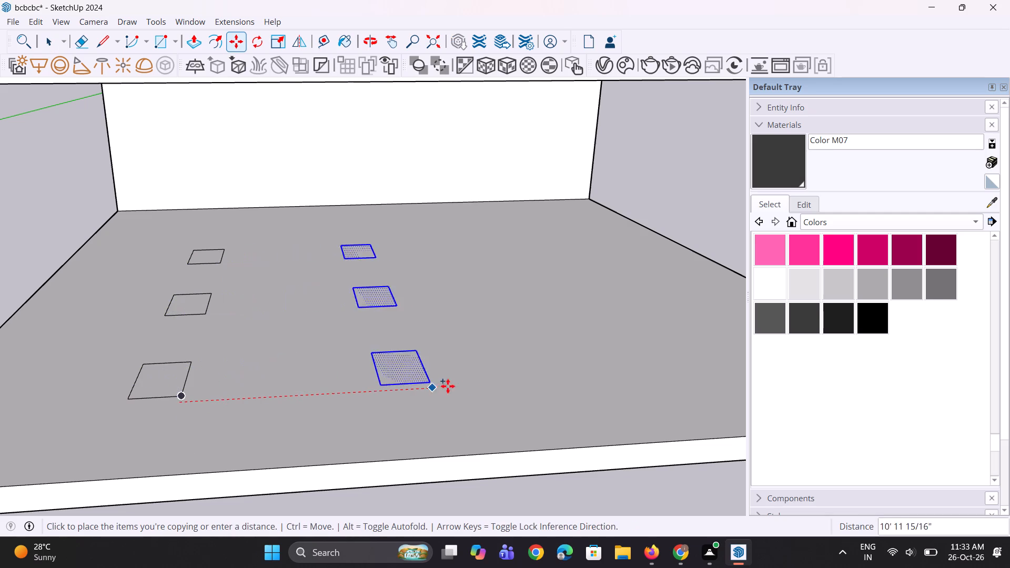
{"action": "left_click", "coordinate": [530, 387]}
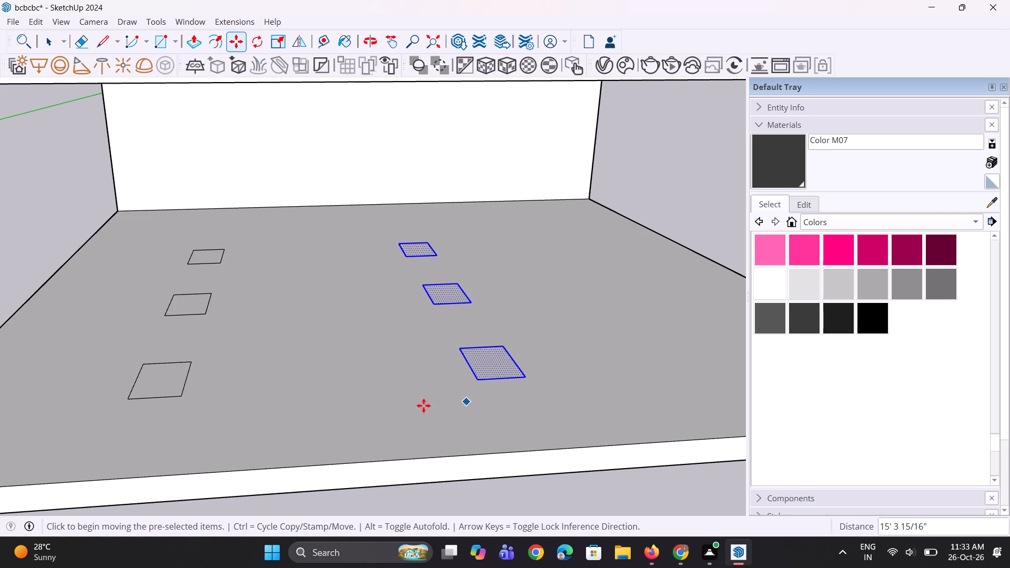
Draw a vertical guide line from the upper band's lower edge, below the slatted wall's junction with the balcony, down to the ground slab's front edge.
{"action": "scroll", "coordinate": [413, 415], "scroll_direction": "down", "scroll_amount": 6}
{"action": "middle_click_drag", "start_coordinate": [393, 442], "coordinate": [357, 392]}
{"action": "scroll", "coordinate": [287, 389], "scroll_direction": "down", "scroll_amount": 5}
{"action": "middle_click_drag", "start_coordinate": [478, 462], "coordinate": [441, 414]}
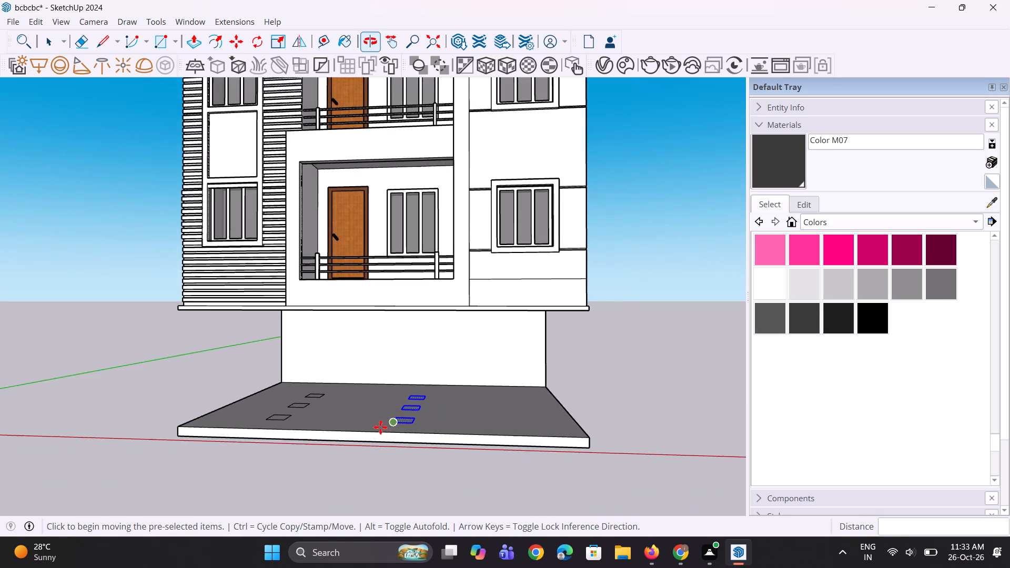
{"action": "scroll", "coordinate": [380, 428], "scroll_direction": "up", "scroll_amount": 5}
{"action": "middle_click_drag", "start_coordinate": [380, 428], "coordinate": [409, 530]}
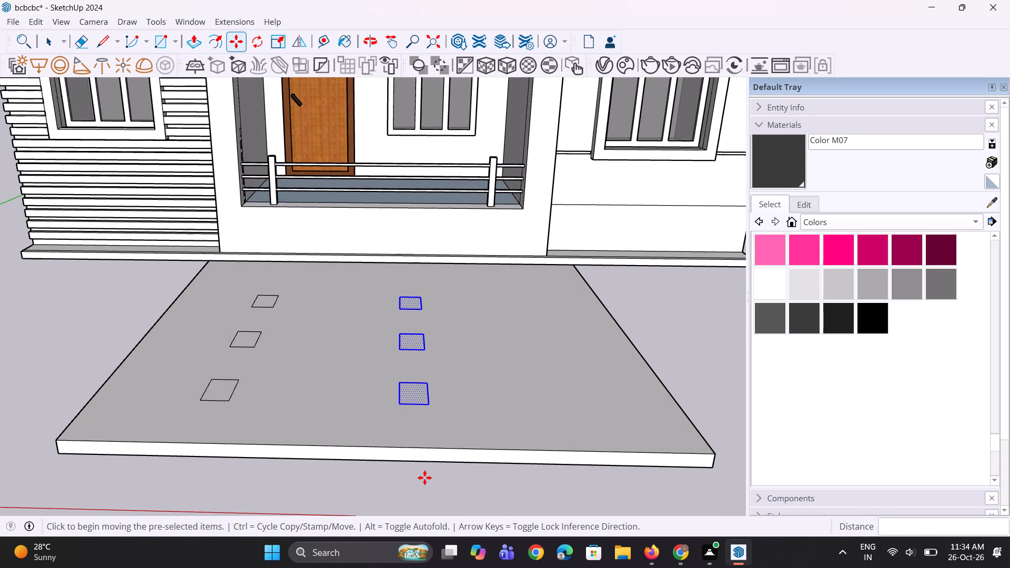
{"action": "key", "text": "l"}
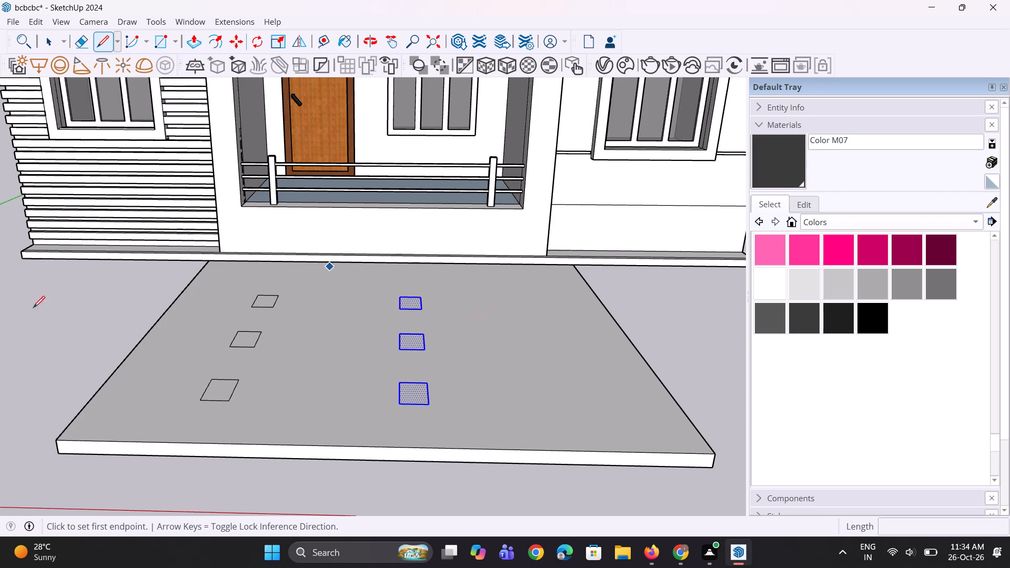
{"action": "middle_click_drag", "start_coordinate": [0, 320], "coordinate": [25, 181]}
{"action": "scroll", "coordinate": [141, 257], "scroll_direction": "up", "scroll_amount": 2}
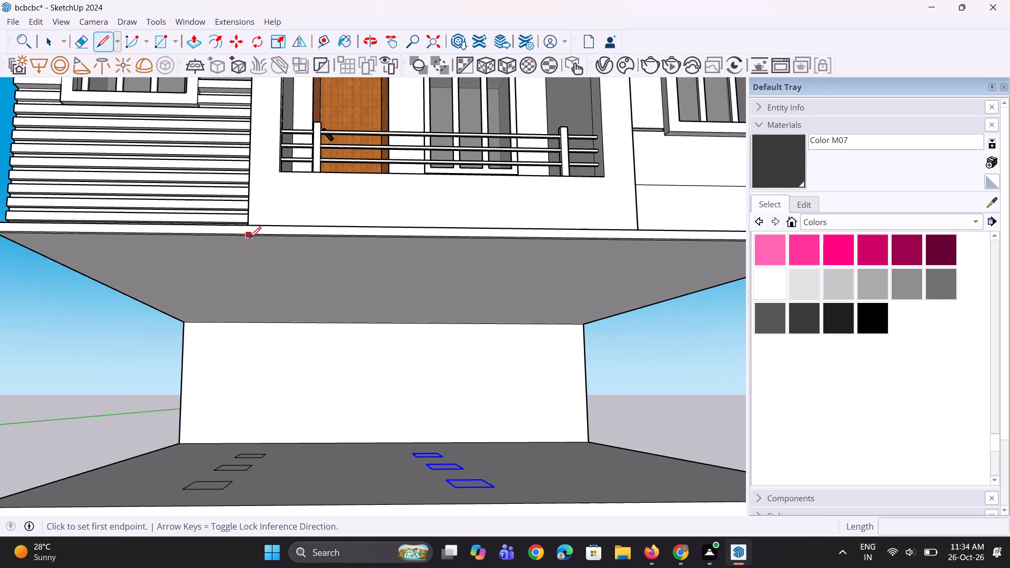
{"action": "left_click", "coordinate": [249, 238]}
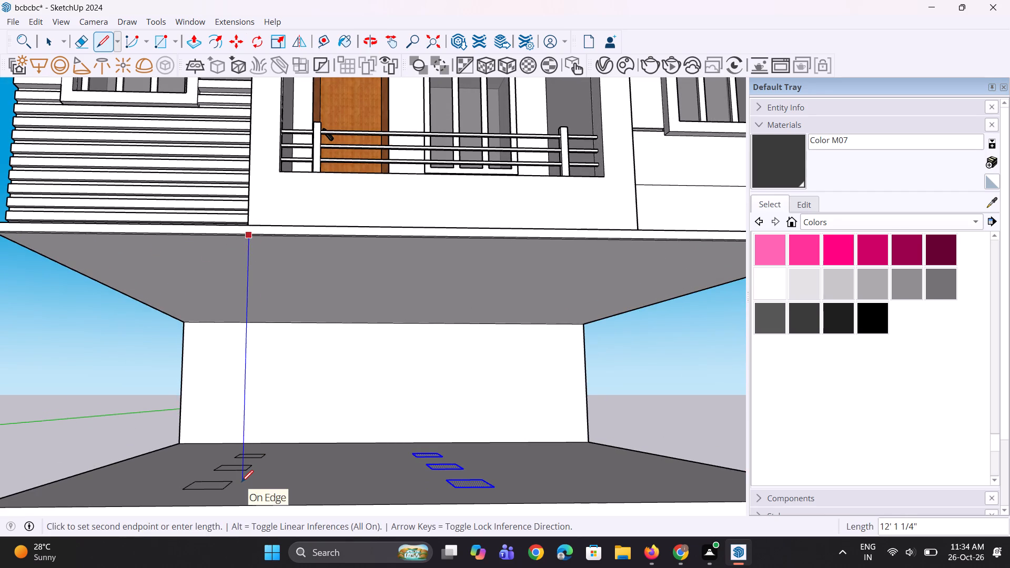
{"action": "left_click", "coordinate": [244, 499]}
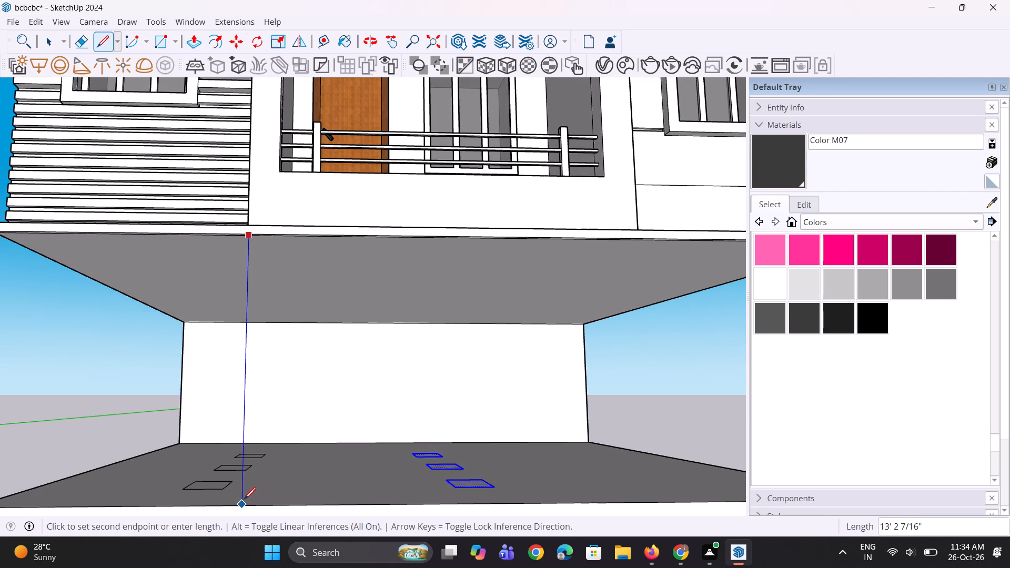
{"action": "middle_click_drag", "start_coordinate": [261, 444], "coordinate": [255, 495]}
{"action": "scroll", "coordinate": [256, 401], "scroll_direction": "down", "scroll_amount": 9}
{"action": "middle_click_drag", "start_coordinate": [250, 459], "coordinate": [245, 529]}
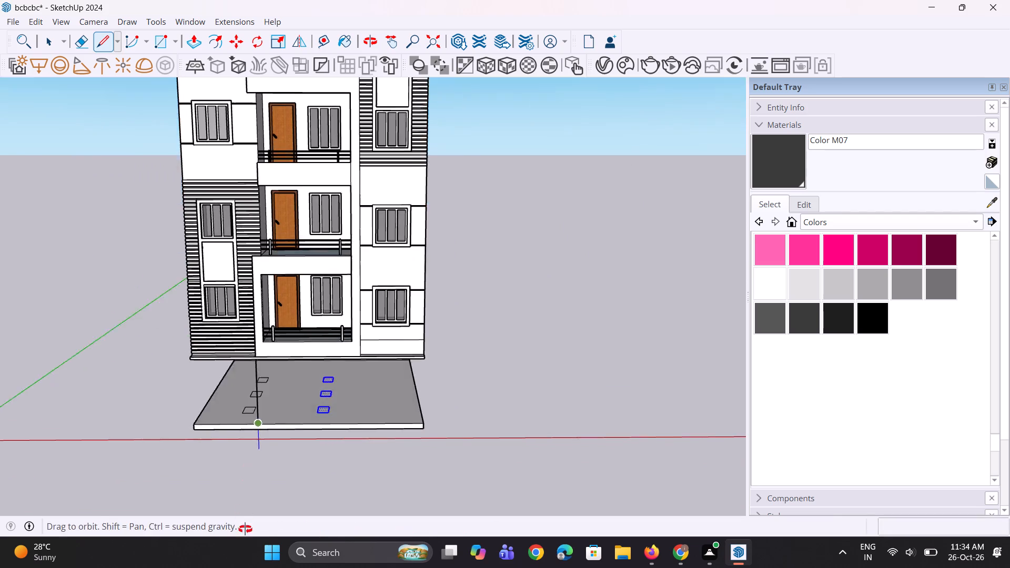
{"action": "middle_click_drag", "start_coordinate": [245, 529], "coordinate": [244, 540]}
{"action": "scroll", "coordinate": [265, 422], "scroll_direction": "up", "scroll_amount": 6}
{"action": "left_click", "coordinate": [258, 413]}
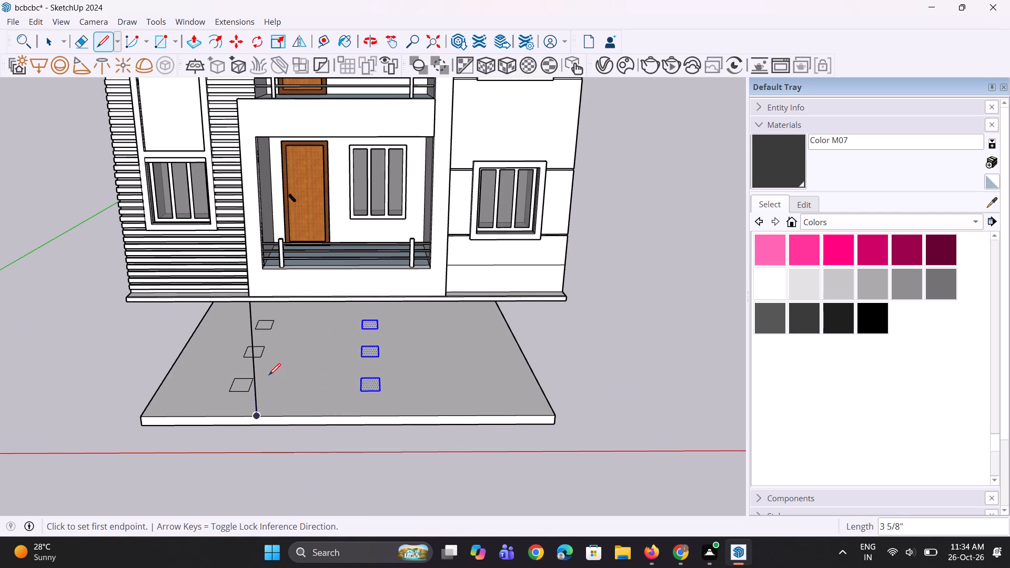
{"action": "left_click", "coordinate": [270, 353]}
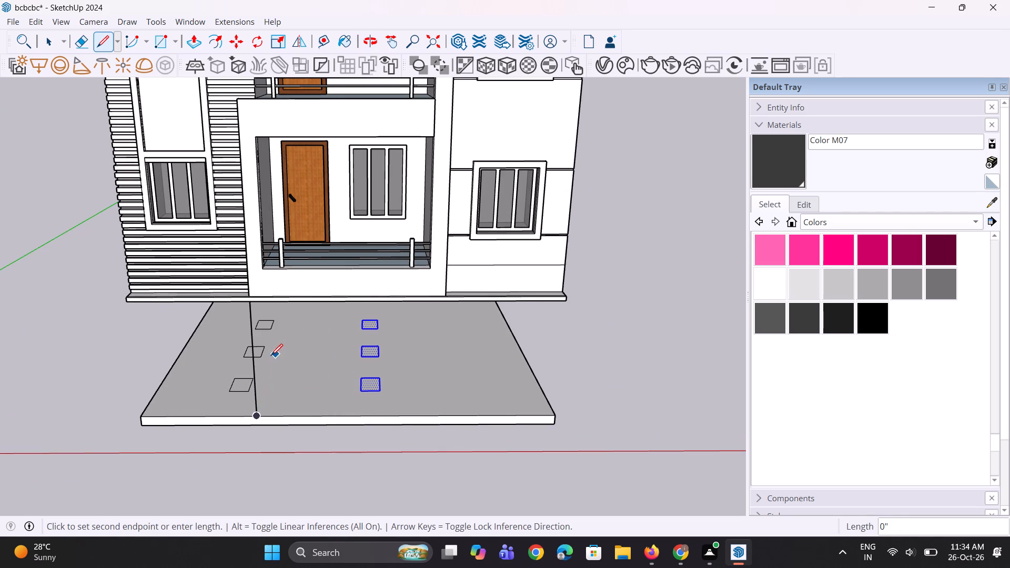
{"action": "key", "text": "space"}
{"action": "key", "text": "space"}
Move the three column outlines on the slatted-wall side inward to the guide line in two shifts, the second about 2' 1".
{"action": "scroll", "coordinate": [257, 387], "scroll_direction": "up", "scroll_amount": 6}
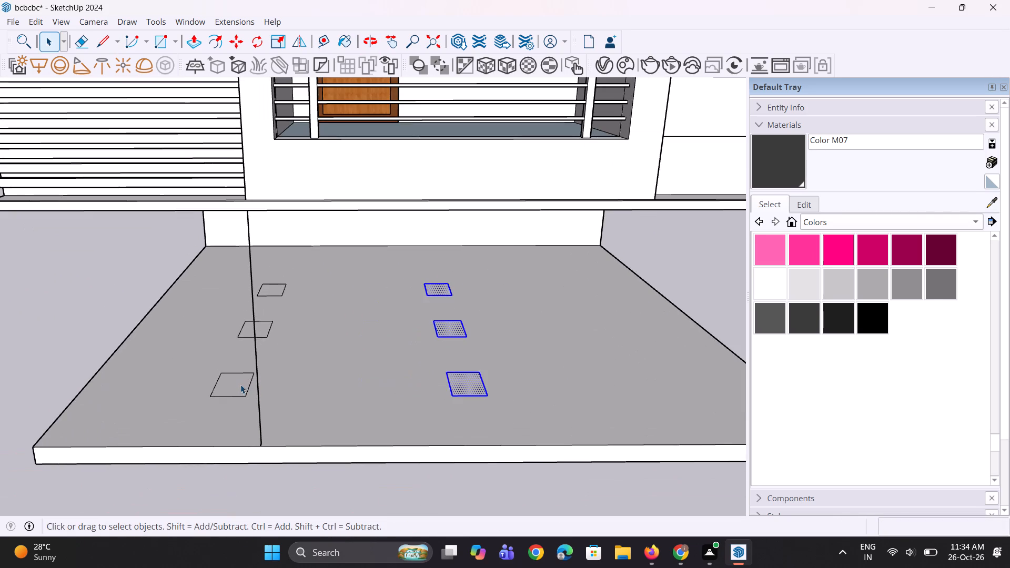
{"action": "left_click", "coordinate": [240, 385]}
{"action": "scroll", "coordinate": [239, 386], "scroll_direction": "up", "scroll_amount": 3}
{"action": "left_click", "coordinate": [254, 316], "text": "ctrl"}
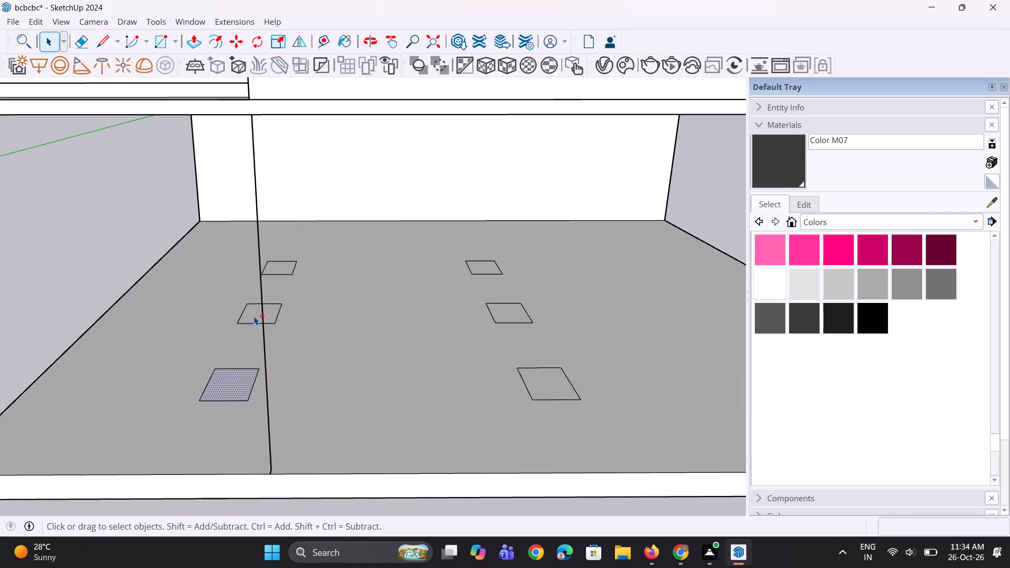
{"action": "left_click", "coordinate": [277, 270], "text": "ctrl"}
{"action": "key", "text": "m"}
{"action": "left_click", "coordinate": [248, 399]}
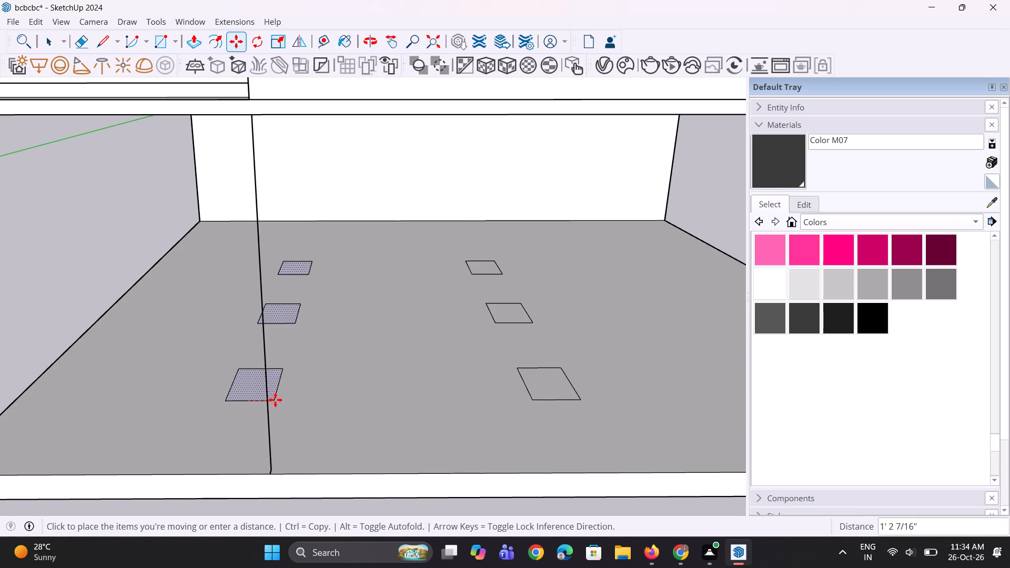
{"action": "left_click", "coordinate": [283, 402]}
{"action": "middle_click_drag", "start_coordinate": [277, 419], "coordinate": [292, 419]}
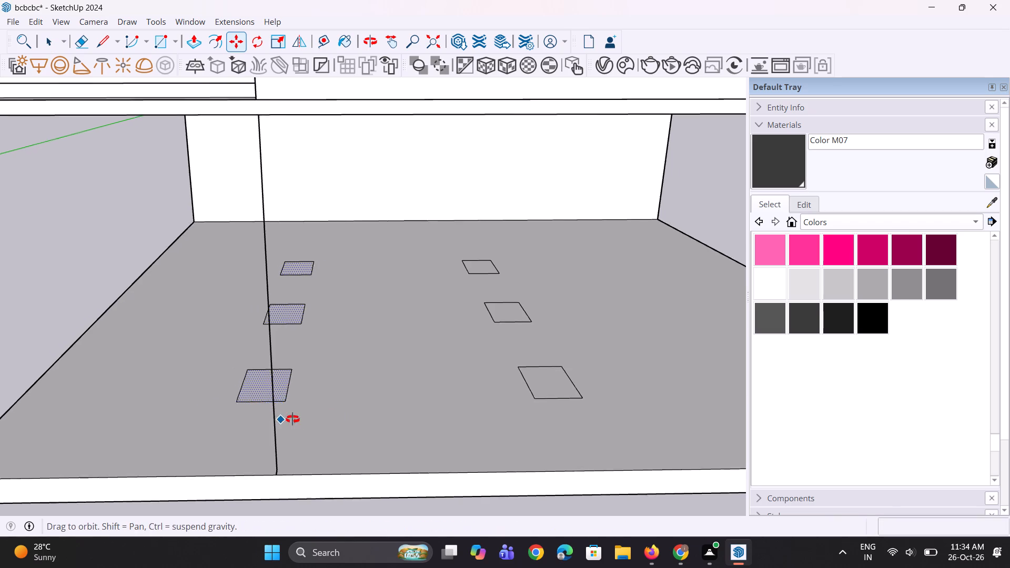
{"action": "middle_click_drag", "start_coordinate": [292, 419], "coordinate": [348, 413]}
{"action": "scroll", "coordinate": [342, 410], "scroll_direction": "up", "scroll_amount": 2}
{"action": "left_click", "coordinate": [323, 404]}
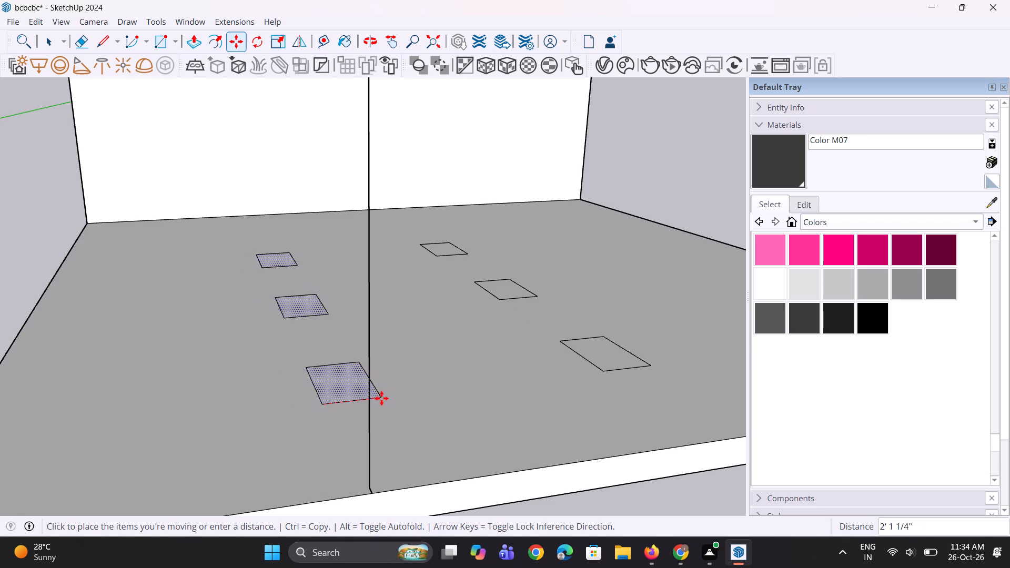
{"action": "left_click", "coordinate": [386, 399]}
Draw a line about 4' 6 3/8" long on the slab from the guide line's foot, running toward the rear along the green axis.
{"action": "scroll", "coordinate": [329, 418], "scroll_direction": "down", "scroll_amount": 12}
{"action": "middle_click_drag", "start_coordinate": [359, 445], "coordinate": [325, 449]}
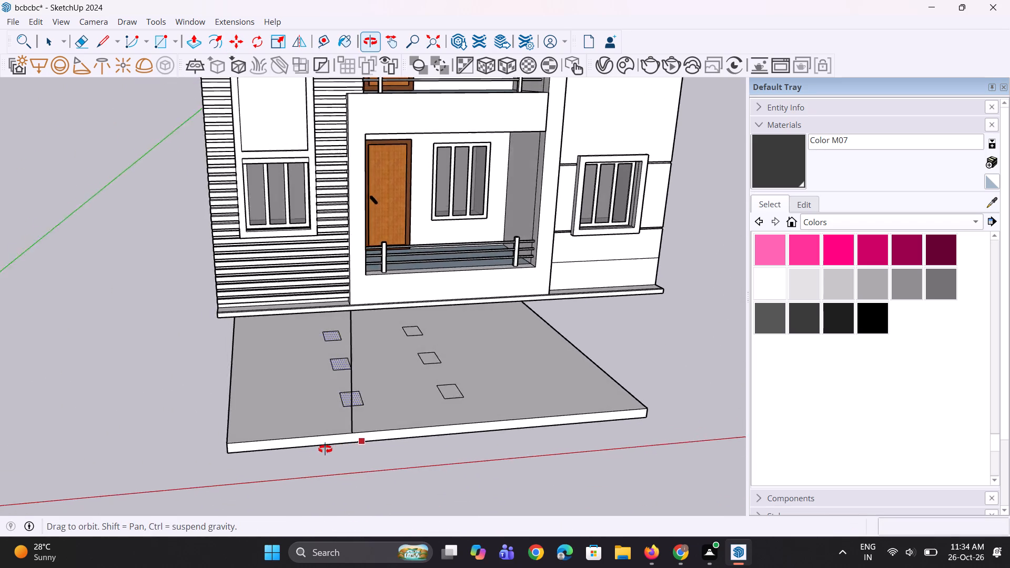
{"action": "middle_click_drag", "start_coordinate": [325, 449], "coordinate": [302, 354]}
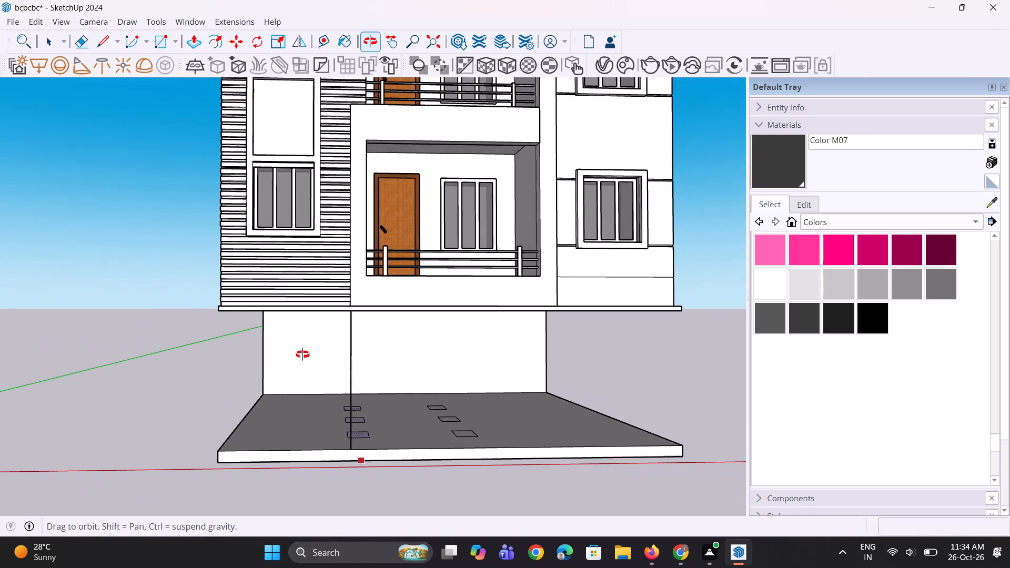
{"action": "middle_click_drag", "start_coordinate": [302, 354], "coordinate": [115, 520]}
{"action": "scroll", "coordinate": [451, 460], "scroll_direction": "up", "scroll_amount": 2}
{"action": "scroll", "coordinate": [407, 424], "scroll_direction": "up", "scroll_amount": 2}
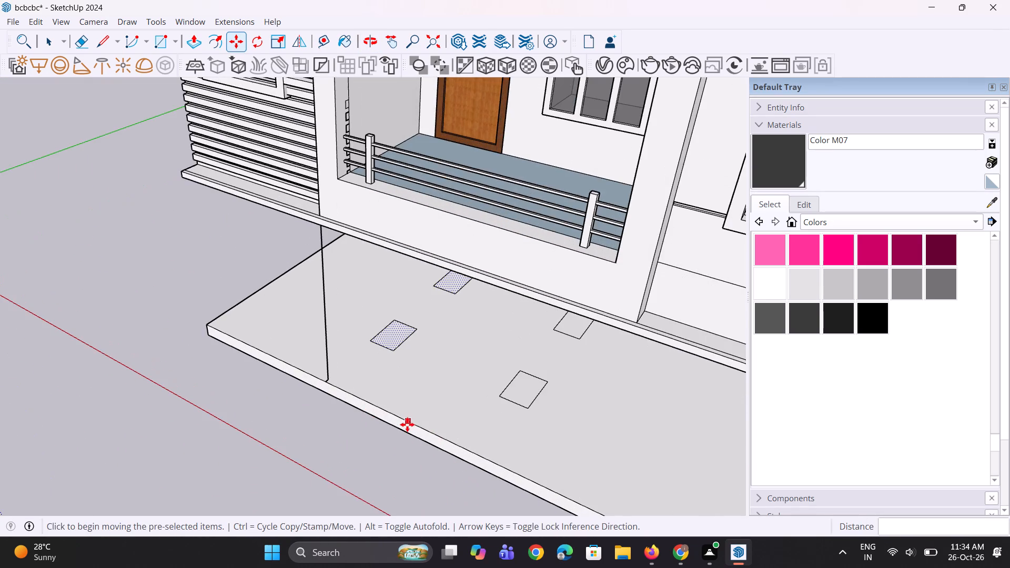
{"action": "scroll", "coordinate": [395, 418], "scroll_direction": "up", "scroll_amount": 2}
{"action": "key", "text": "l"}
{"action": "scroll", "coordinate": [365, 402], "scroll_direction": "up", "scroll_amount": 3}
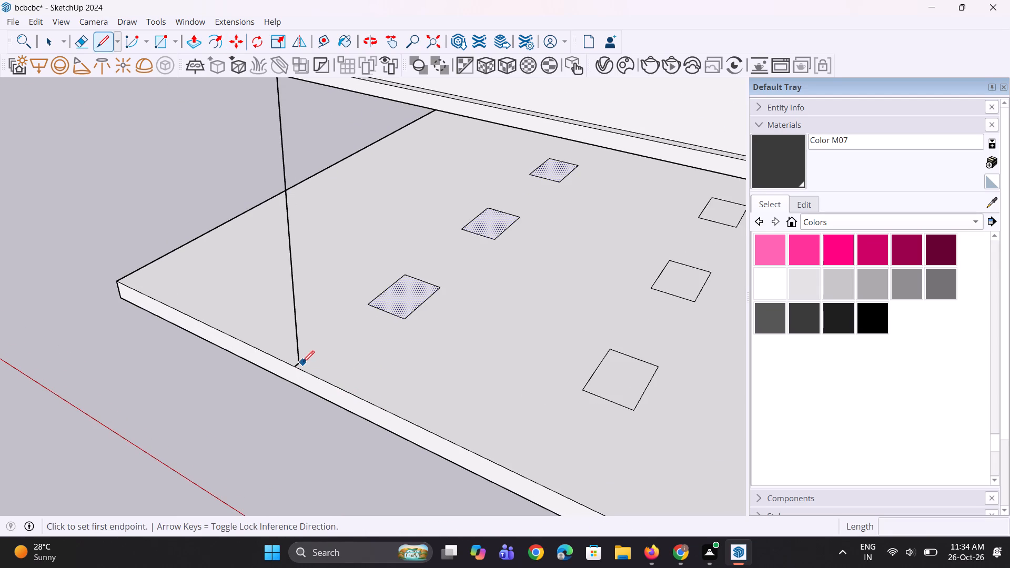
{"action": "left_click", "coordinate": [302, 362]}
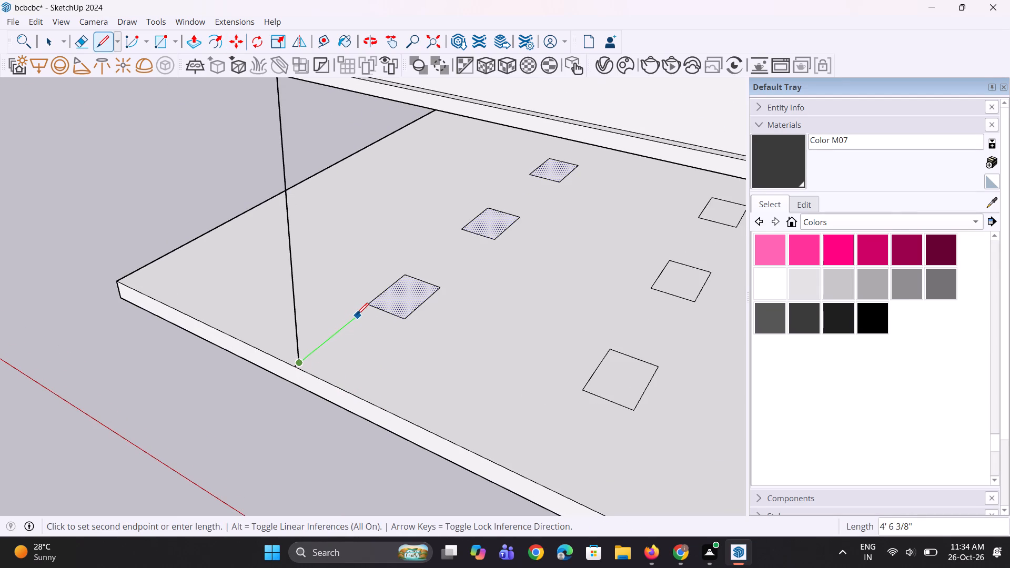
{"action": "left_click", "coordinate": [357, 315]}
{"action": "middle_click_drag", "start_coordinate": [349, 360], "coordinate": [520, 359]}
{"action": "key", "text": "space"}
{"action": "key", "text": "space"}
{"action": "key", "text": "comma"}
Move the three selected column outlines about 9 11/16" back toward the slatted-wall side along the red axis, lining them up with the slab guide.
{"action": "scroll", "coordinate": [436, 295], "scroll_direction": "up", "scroll_amount": 1}
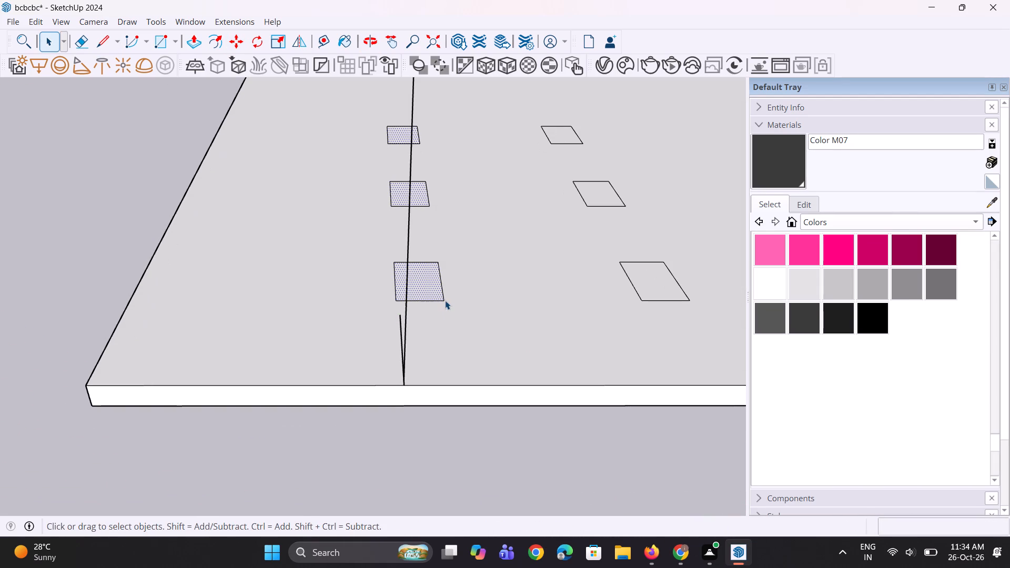
{"action": "key", "text": "m"}
{"action": "left_click", "coordinate": [447, 301]}
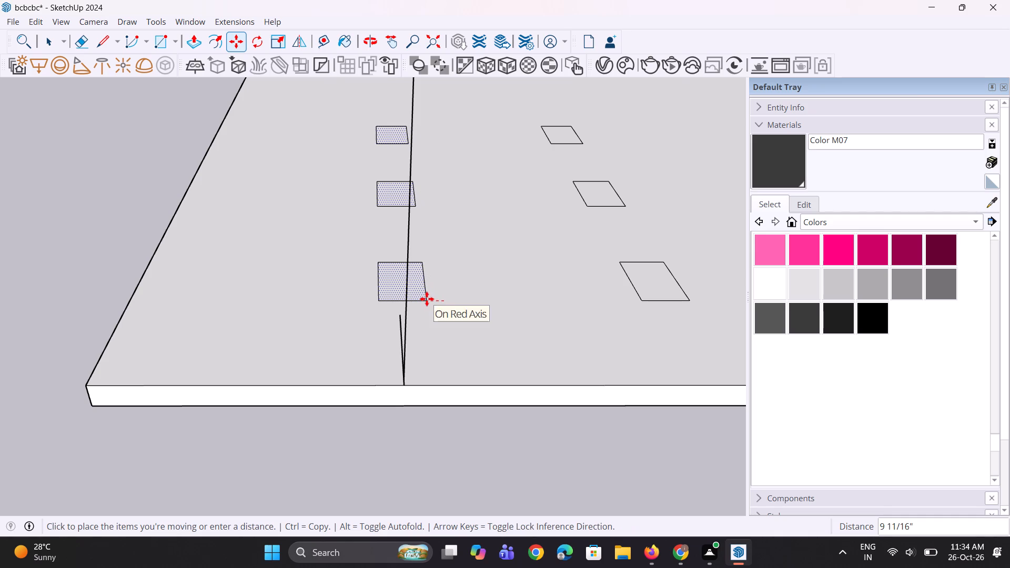
{"action": "left_click", "coordinate": [427, 299]}
{"action": "key", "text": "space"}
{"action": "key", "text": "space"}
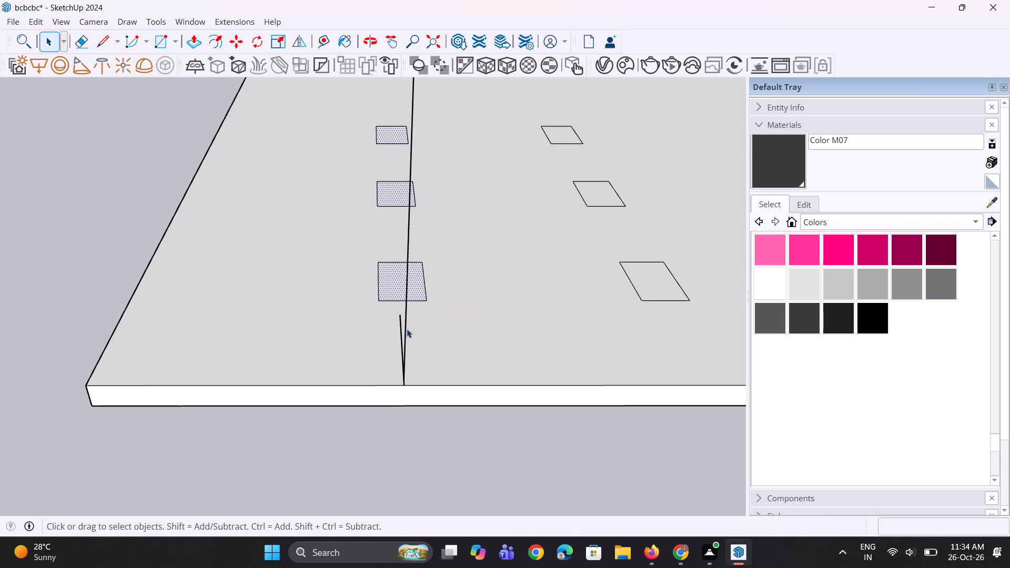
Erase the vertical guide line, the slab guide line and the short leftover segment at the slab's front edge.
{"action": "key", "text": "e"}
{"action": "left_click_drag", "start_coordinate": [406, 330], "coordinate": [401, 343]}
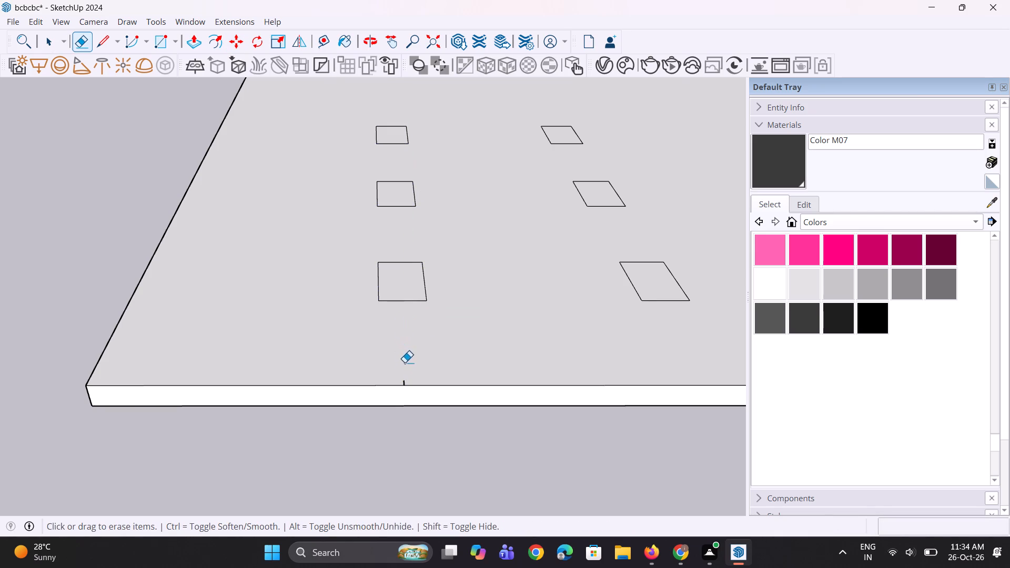
{"action": "scroll", "coordinate": [405, 377], "scroll_direction": "up", "scroll_amount": 9}
{"action": "left_click_drag", "start_coordinate": [402, 379], "coordinate": [408, 377]}
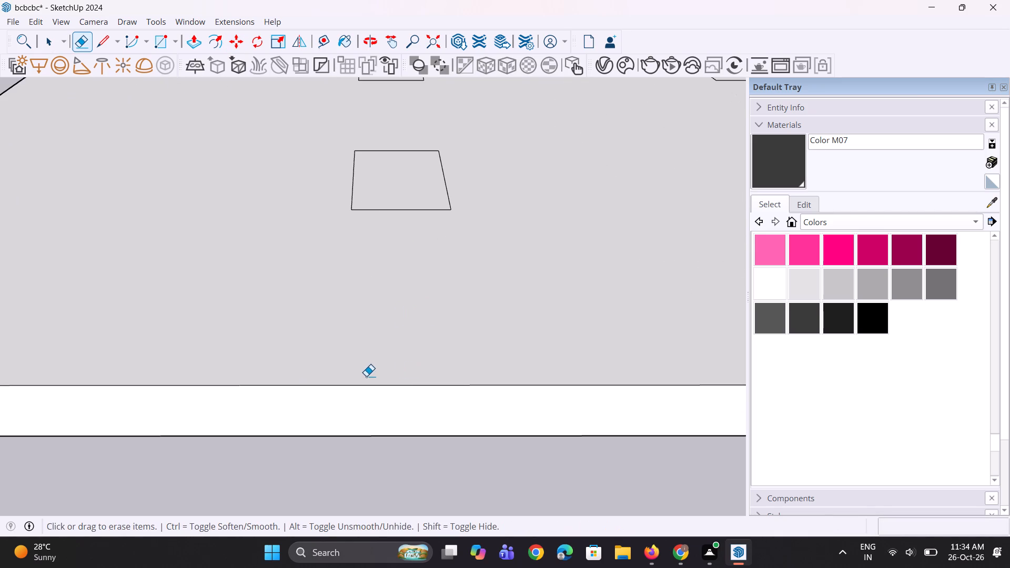
{"action": "scroll", "coordinate": [360, 376], "scroll_direction": "down", "scroll_amount": 11}
{"action": "middle_click_drag", "start_coordinate": [441, 388], "coordinate": [402, 365]}
{"action": "key", "text": "space"}
Draw a vertical guide line from the upper floor's lower edge, at the facade division opposite the slatted wall, down to the slab's front edge.
{"action": "scroll", "coordinate": [426, 404], "scroll_direction": "down", "scroll_amount": 8}
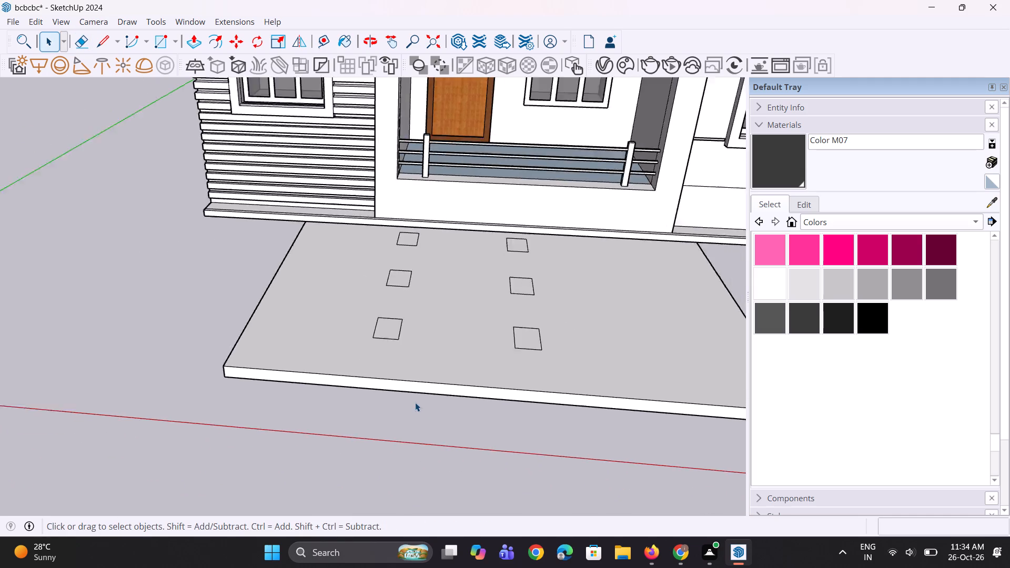
{"action": "scroll", "coordinate": [415, 402], "scroll_direction": "down", "scroll_amount": 3}
{"action": "middle_click", "coordinate": [465, 398]}
{"action": "scroll", "coordinate": [411, 371], "scroll_direction": "up", "scroll_amount": 3}
{"action": "scroll", "coordinate": [547, 361], "scroll_direction": "up", "scroll_amount": 2}
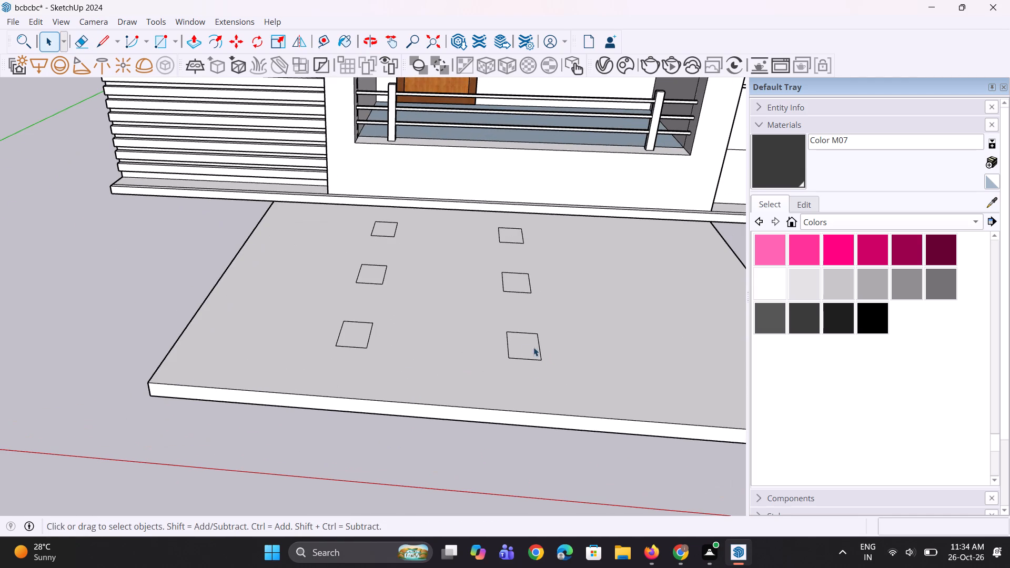
{"action": "left_click", "coordinate": [523, 347]}
{"action": "scroll", "coordinate": [511, 267], "scroll_direction": "up", "scroll_amount": 1}
{"action": "scroll", "coordinate": [406, 357], "scroll_direction": "down", "scroll_amount": 5}
{"action": "middle_click_drag", "start_coordinate": [649, 382], "coordinate": [644, 374]}
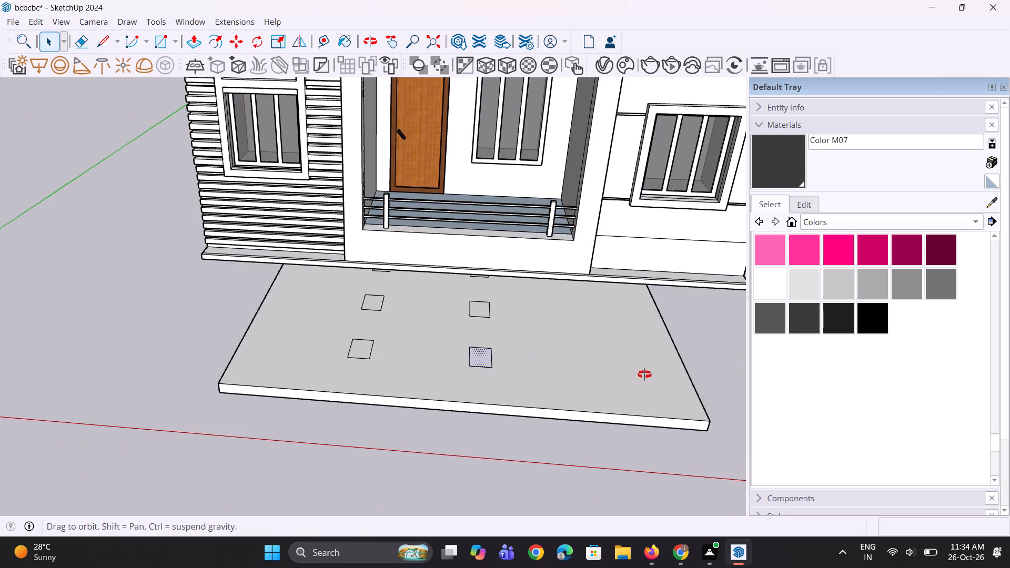
{"action": "middle_click_drag", "start_coordinate": [644, 374], "coordinate": [642, 341]}
{"action": "scroll", "coordinate": [644, 376], "scroll_direction": "up", "scroll_amount": 1}
{"action": "key", "text": "l"}
{"action": "scroll", "coordinate": [590, 290], "scroll_direction": "up", "scroll_amount": 2}
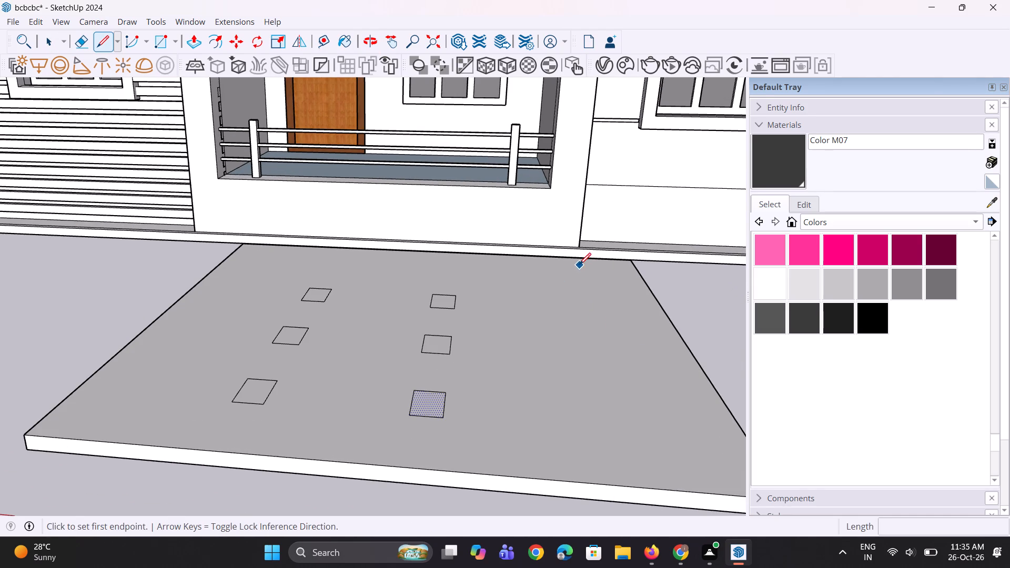
{"action": "left_click_drag", "start_coordinate": [578, 261], "coordinate": [587, 277]}
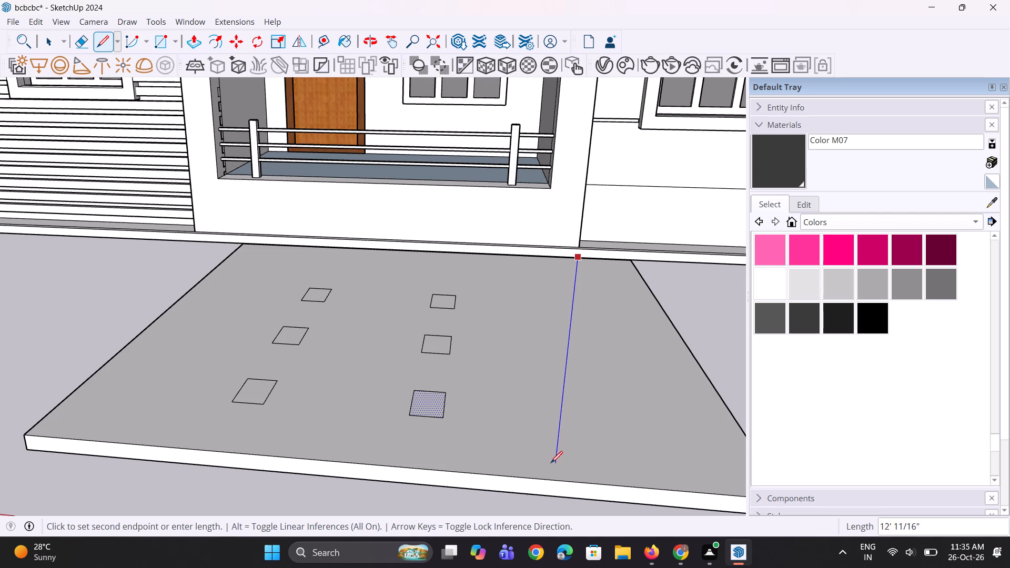
{"action": "left_click", "coordinate": [553, 478]}
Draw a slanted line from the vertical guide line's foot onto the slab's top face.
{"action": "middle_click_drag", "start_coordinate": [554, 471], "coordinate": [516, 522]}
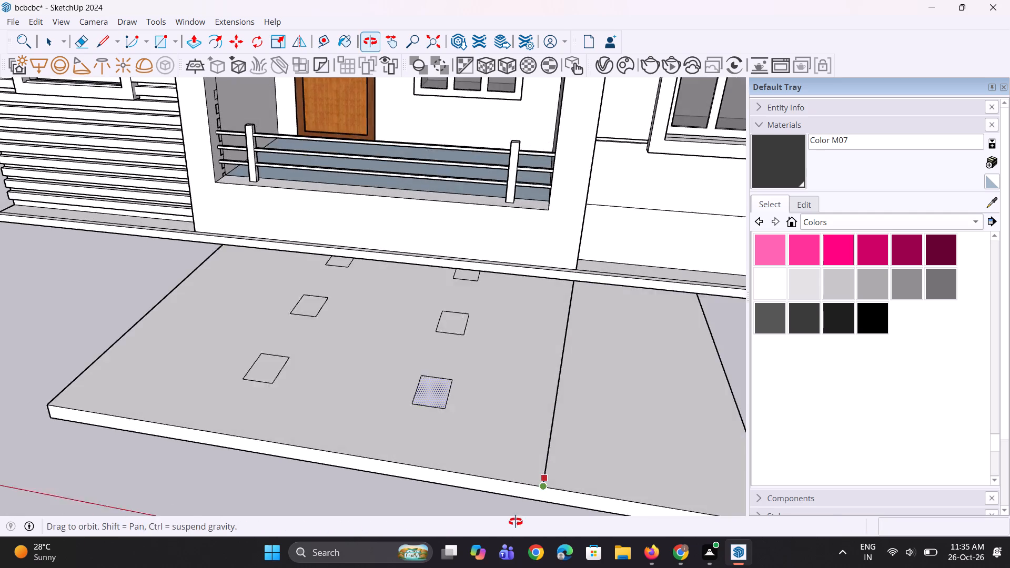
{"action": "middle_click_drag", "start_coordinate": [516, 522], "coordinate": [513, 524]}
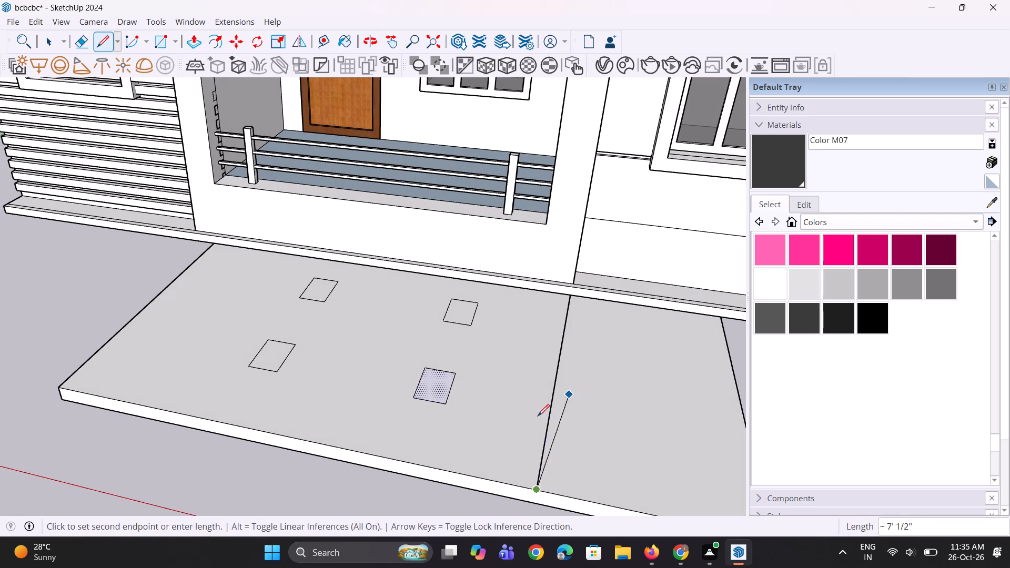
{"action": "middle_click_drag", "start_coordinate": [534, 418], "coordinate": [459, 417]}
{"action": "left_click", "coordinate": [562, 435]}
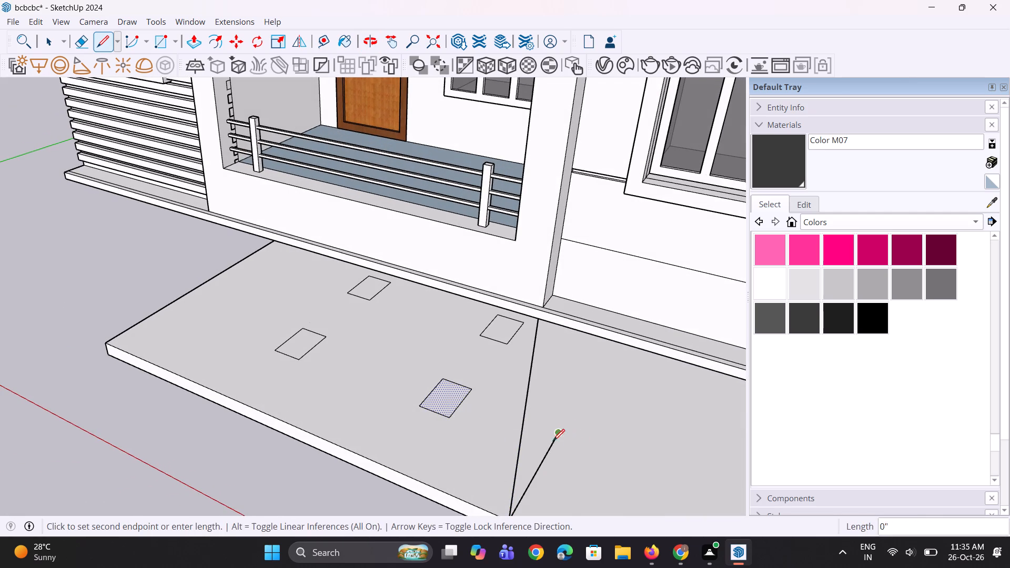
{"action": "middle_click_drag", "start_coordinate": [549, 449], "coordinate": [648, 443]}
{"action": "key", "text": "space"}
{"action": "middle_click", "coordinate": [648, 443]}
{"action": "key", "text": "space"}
Move the three column outlines farthest from the slatted-wall side about 5' 10 11/16" along the red axis toward the guide line.
{"action": "scroll", "coordinate": [470, 410], "scroll_direction": "up", "scroll_amount": 2}
{"action": "middle_click_drag", "start_coordinate": [473, 409], "coordinate": [520, 385]}
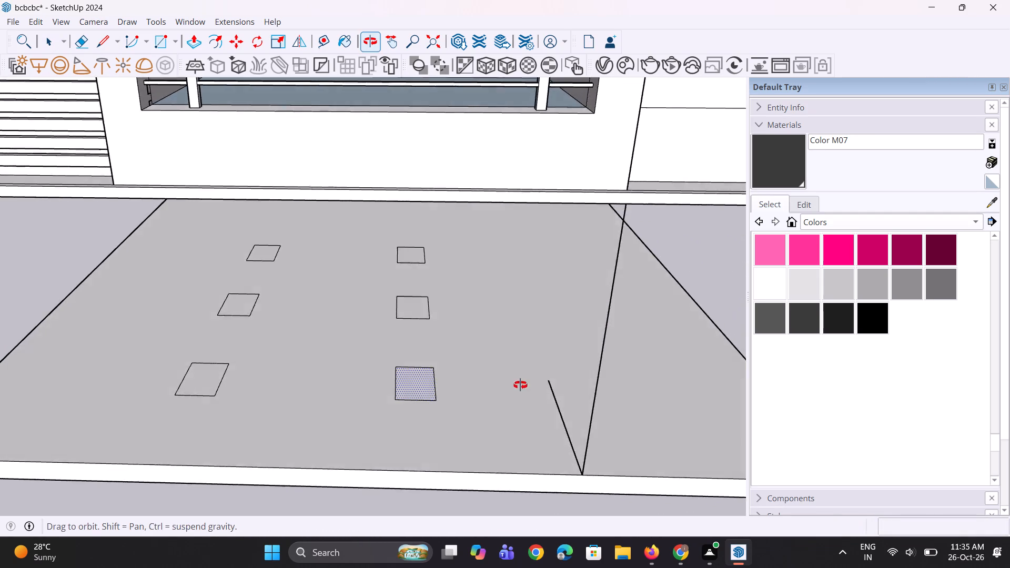
{"action": "middle_click_drag", "start_coordinate": [520, 385], "coordinate": [530, 373]}
{"action": "left_click", "coordinate": [411, 382]}
{"action": "left_click", "coordinate": [406, 318], "text": "ctrl"}
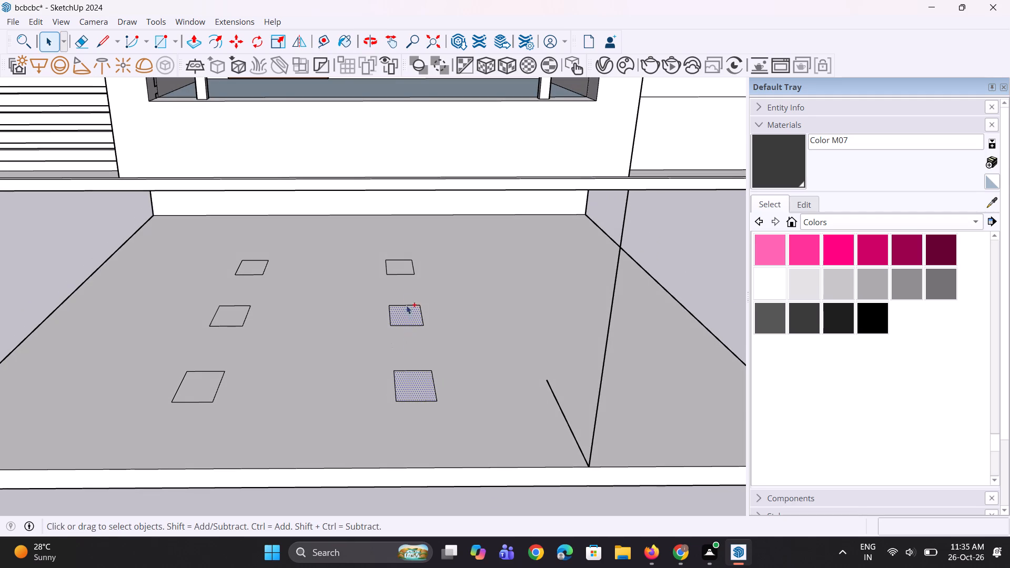
{"action": "left_click", "coordinate": [401, 267], "text": "ctrl"}
{"action": "scroll", "coordinate": [415, 390], "scroll_direction": "up", "scroll_amount": 1}
{"action": "key", "text": "m"}
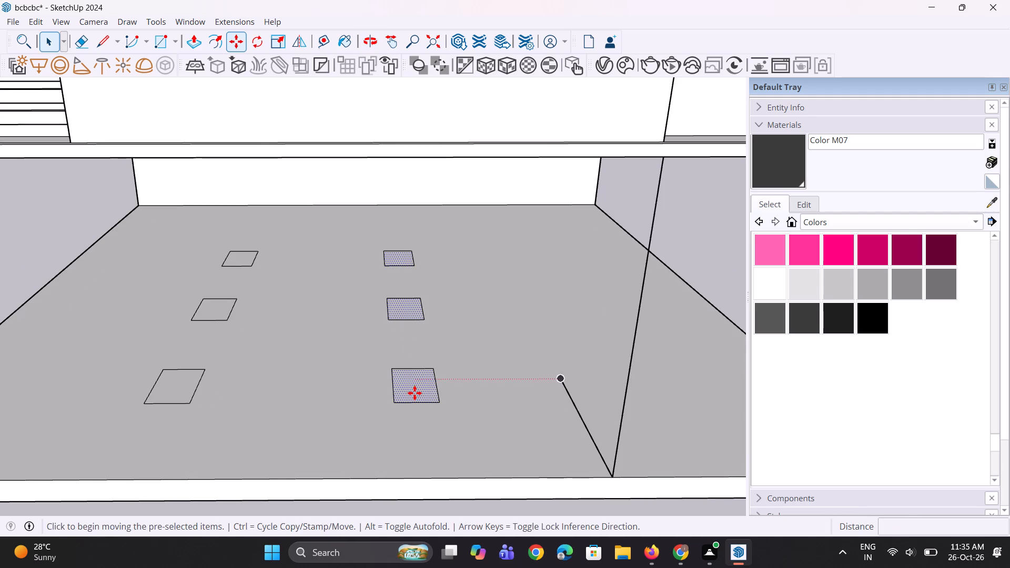
{"action": "left_click", "coordinate": [415, 393]}
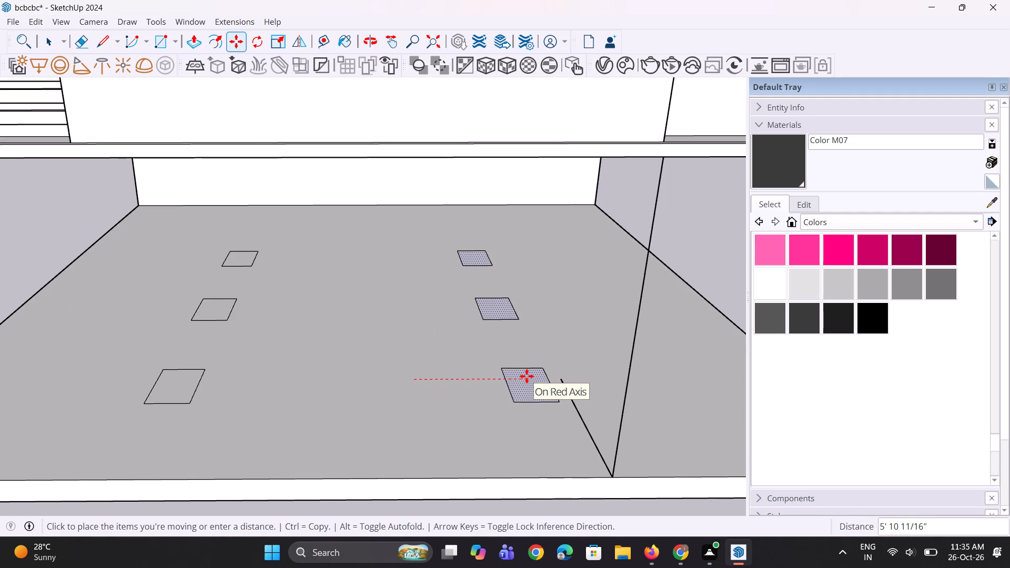
{"action": "left_click", "coordinate": [527, 376]}
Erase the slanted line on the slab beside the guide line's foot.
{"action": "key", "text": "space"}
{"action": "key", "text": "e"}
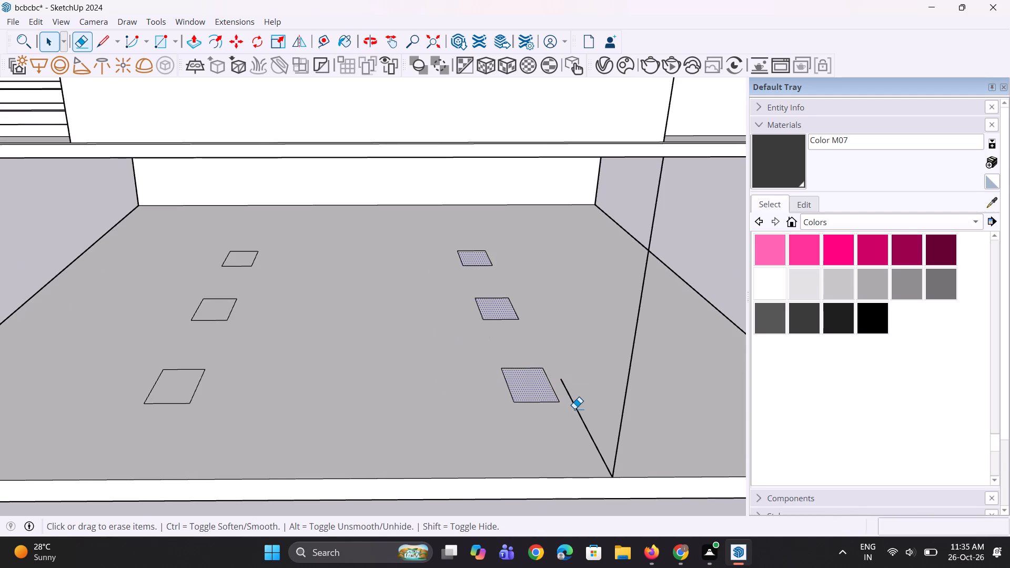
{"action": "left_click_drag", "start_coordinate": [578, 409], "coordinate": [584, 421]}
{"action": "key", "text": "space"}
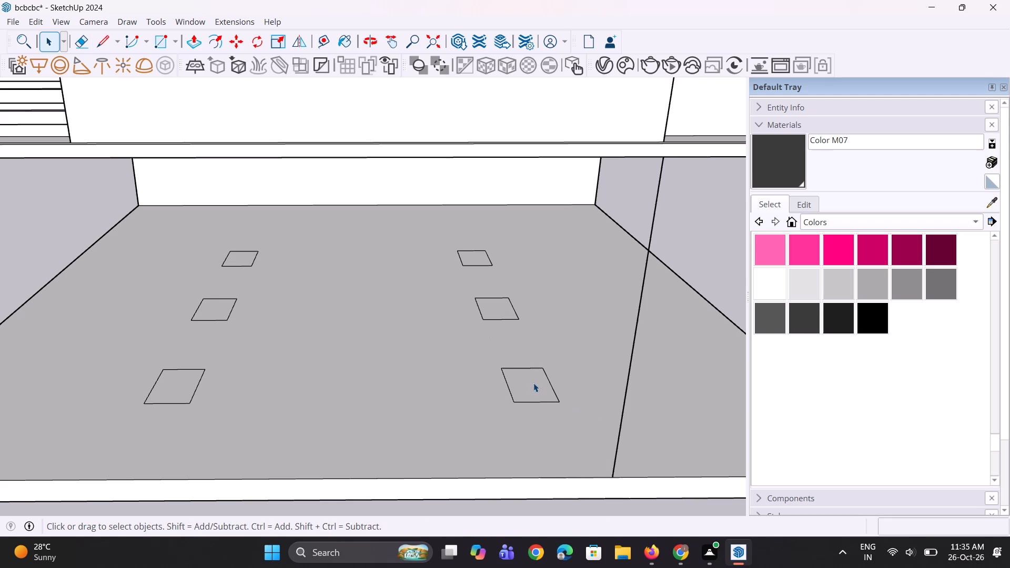
Move the same three column outlines about 1' 11 11/16" farther along the red axis, up to the vertical guide line.
{"action": "left_click", "coordinate": [533, 383]}
{"action": "scroll", "coordinate": [492, 307], "scroll_direction": "up", "scroll_amount": 2}
{"action": "left_click", "coordinate": [492, 304], "text": "ctrl"}
{"action": "left_click", "coordinate": [474, 253], "text": "ctrl"}
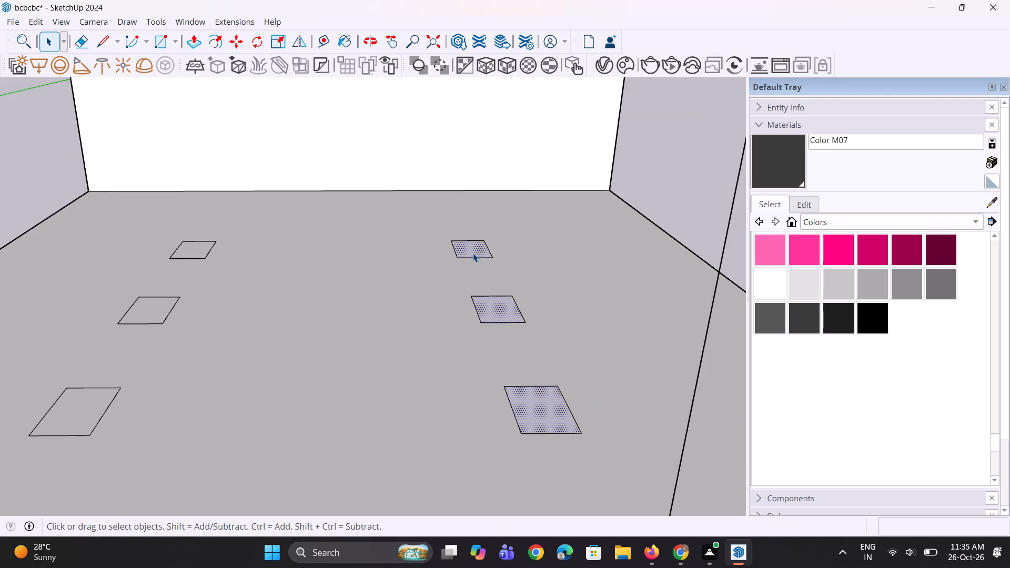
{"action": "scroll", "coordinate": [473, 253], "scroll_direction": "down", "scroll_amount": 4}
{"action": "scroll", "coordinate": [538, 398], "scroll_direction": "up", "scroll_amount": 3}
{"action": "key", "text": "m"}
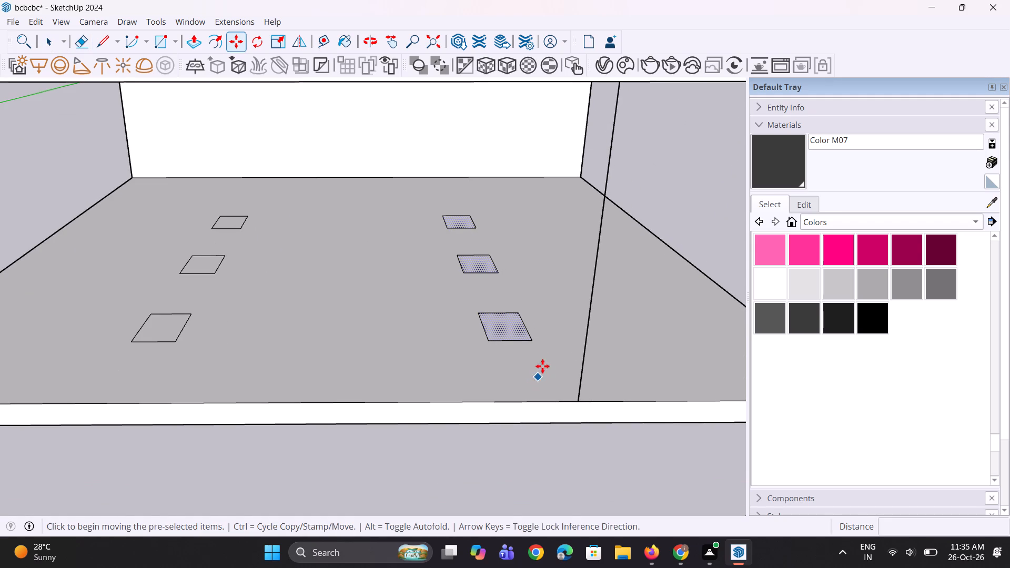
{"action": "left_click", "coordinate": [534, 338]}
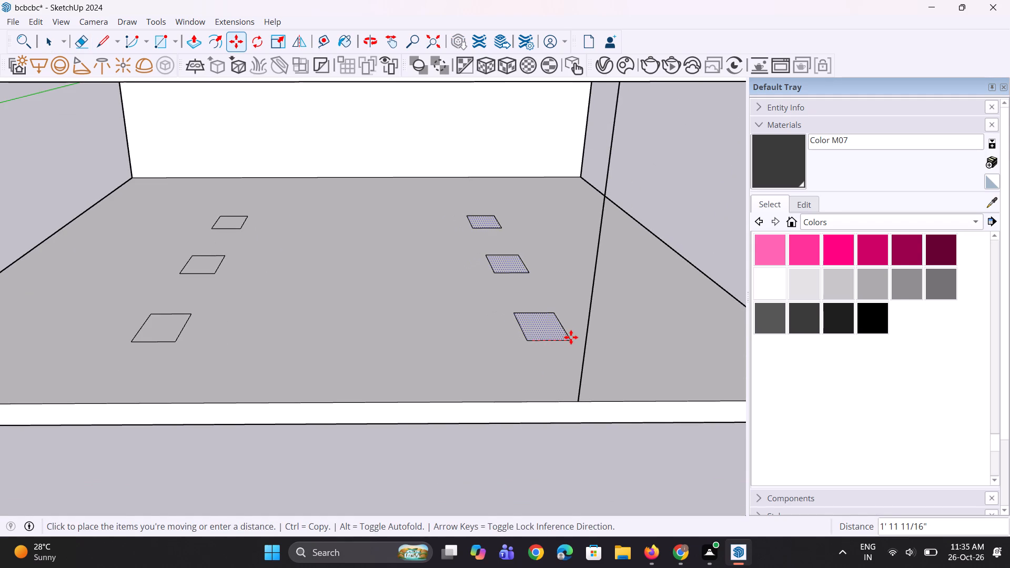
{"action": "left_click", "coordinate": [571, 337]}
{"action": "middle_click_drag", "start_coordinate": [591, 371], "coordinate": [572, 374]}
{"action": "key", "text": "space"}
{"action": "key", "text": "space"}
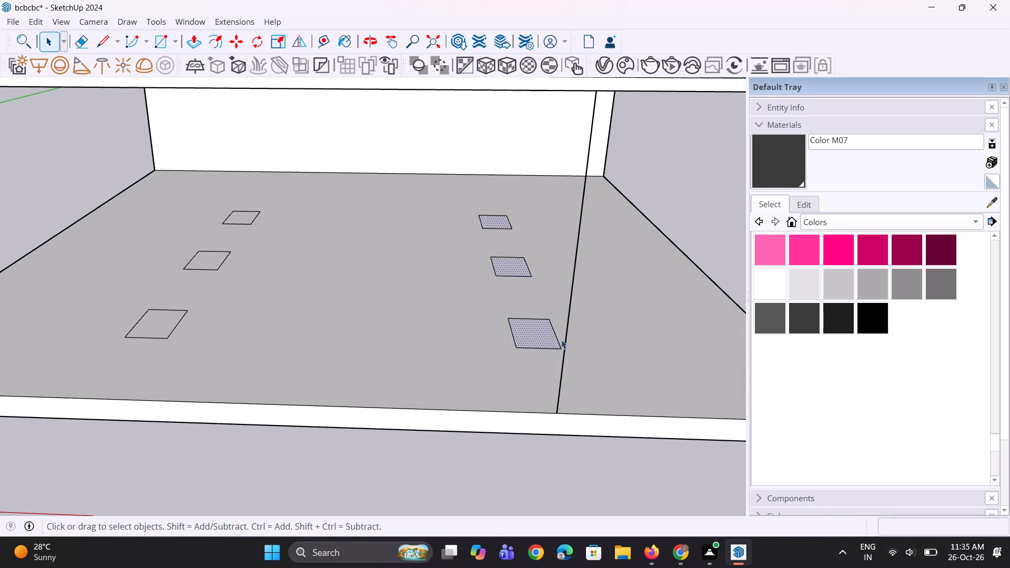
Erase the vertical guide line at the facade division.
{"action": "key", "text": "e"}
{"action": "left_click", "coordinate": [569, 301]}
Push/Pull the front column outline farthest from the slatted wall up 13' 7 13/16" to the upper floor's underside.
{"action": "scroll", "coordinate": [569, 302], "scroll_direction": "down", "scroll_amount": 6}
{"action": "middle_click_drag", "start_coordinate": [510, 363], "coordinate": [505, 363]}
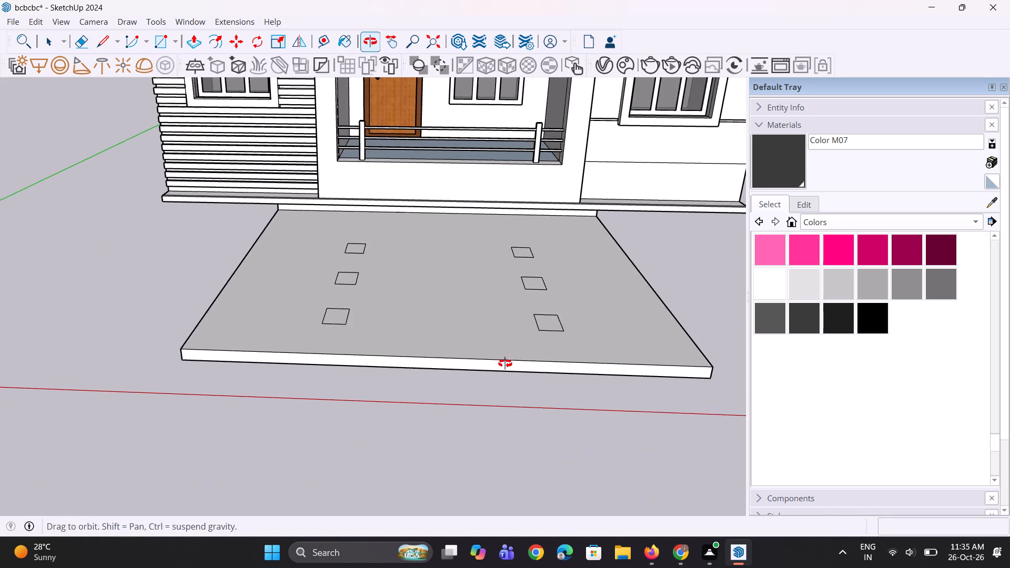
{"action": "middle_click_drag", "start_coordinate": [505, 363], "coordinate": [504, 363]}
{"action": "scroll", "coordinate": [549, 324], "scroll_direction": "up", "scroll_amount": 2}
{"action": "key", "text": "p"}
{"action": "scroll", "coordinate": [578, 306], "scroll_direction": "up", "scroll_amount": 1}
{"action": "left_click", "coordinate": [550, 320]}
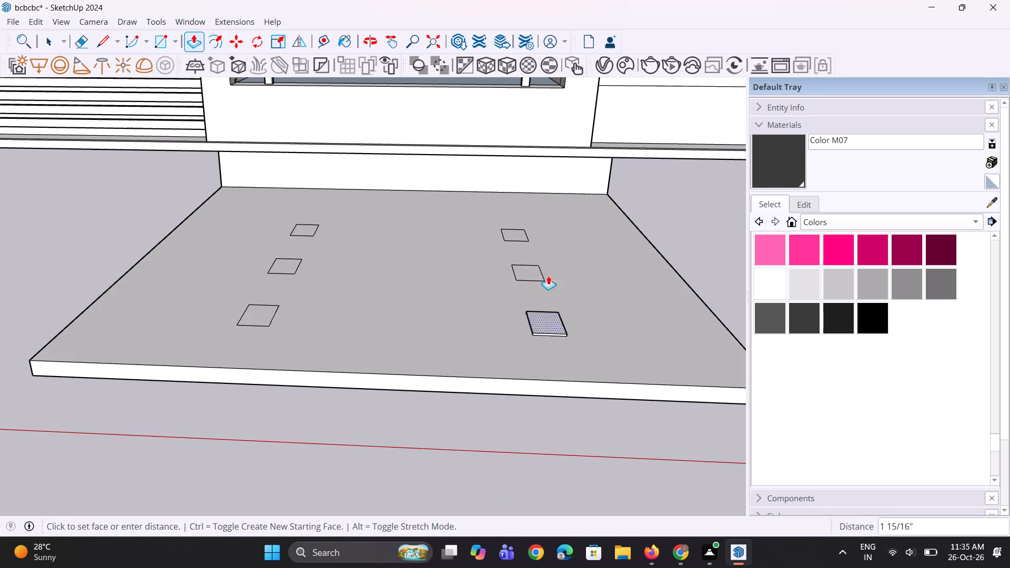
{"action": "left_click_drag", "start_coordinate": [532, 150], "coordinate": [531, 166]}
Extrude the two outlines behind the raised column and the middle and rear slatted-side outlines by the same 13' 7 13/16".
{"action": "middle_click_drag", "start_coordinate": [497, 286], "coordinate": [530, 309]}
{"action": "scroll", "coordinate": [520, 267], "scroll_direction": "up", "scroll_amount": 3}
{"action": "double_click", "coordinate": [520, 262]}
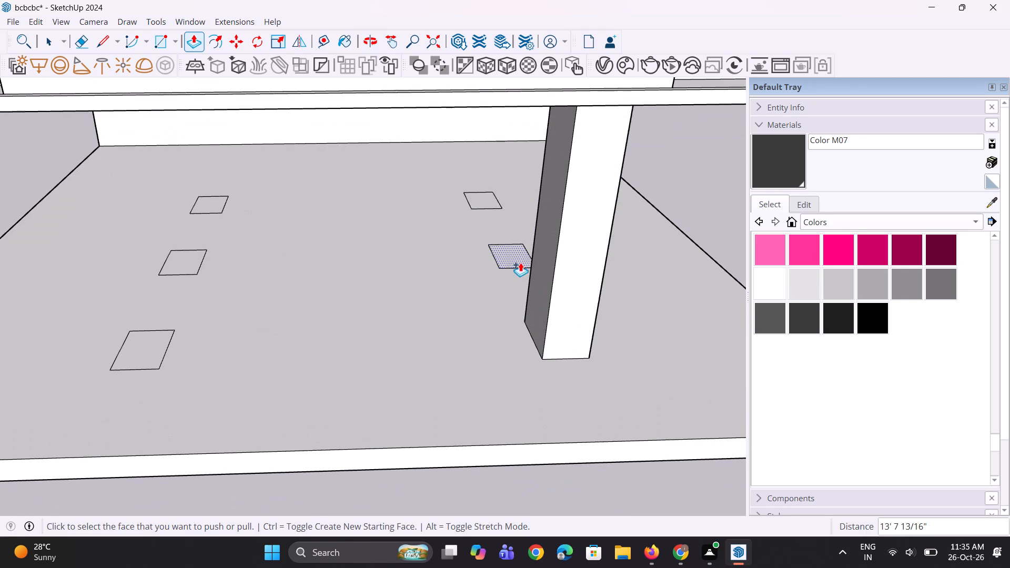
{"action": "double_click", "coordinate": [490, 202]}
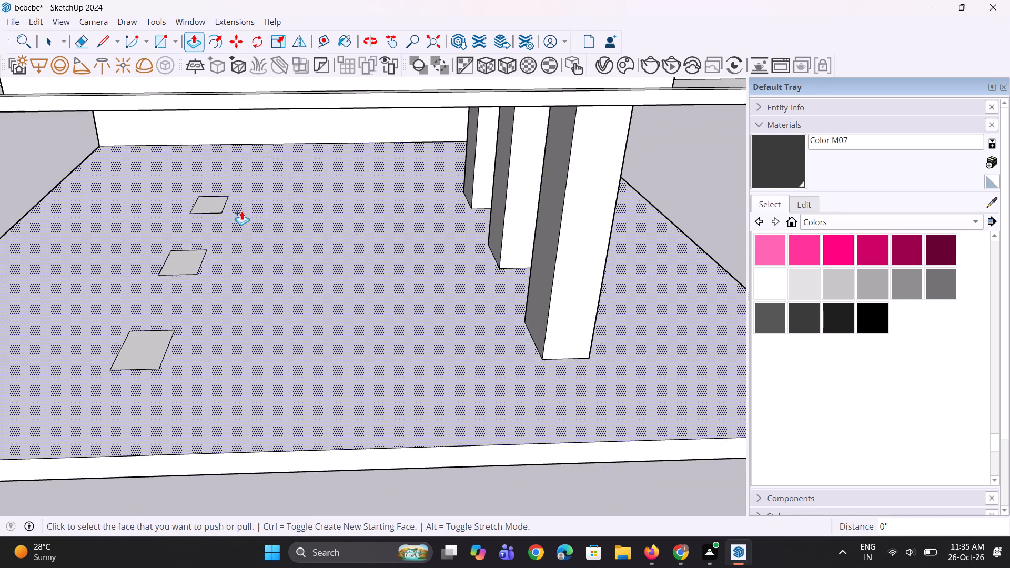
{"action": "double_click", "coordinate": [201, 209]}
{"action": "double_click", "coordinate": [181, 269]}
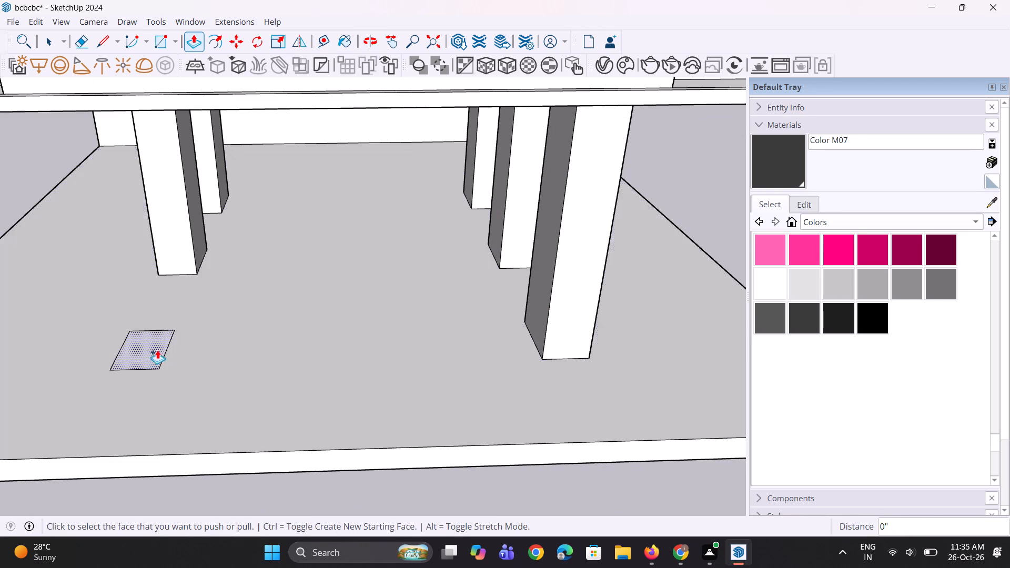
Extrude the remaining front column outline on the slatted-wall side up 13' 7 13/16" to the upper floor's underside.
{"action": "double_click", "coordinate": [153, 352]}
{"action": "key", "text": "ctrl+z"}
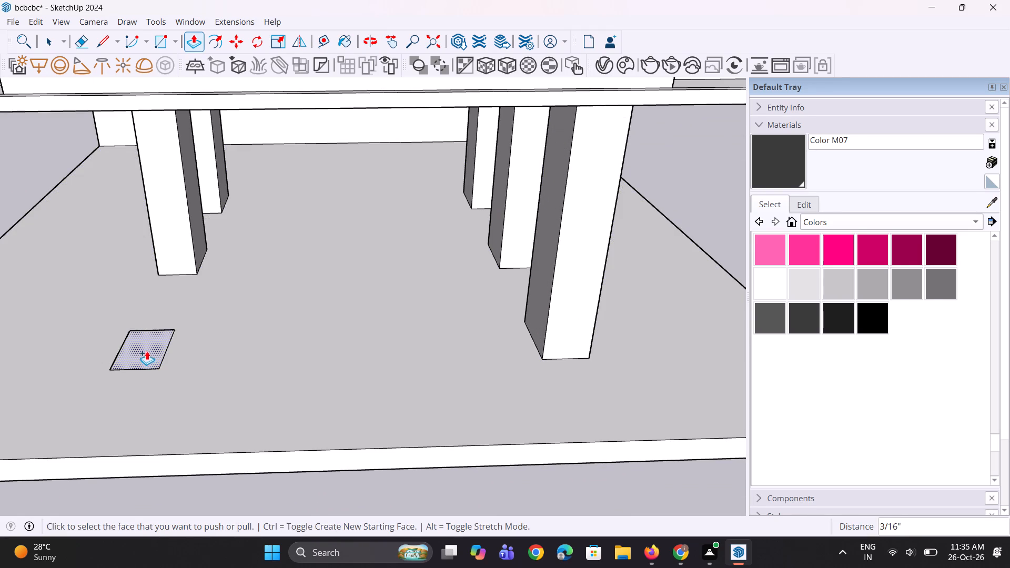
{"action": "left_click", "coordinate": [146, 350]}
{"action": "scroll", "coordinate": [146, 350], "scroll_direction": "up", "scroll_amount": 1}
{"action": "scroll", "coordinate": [161, 231], "scroll_direction": "down", "scroll_amount": 8}
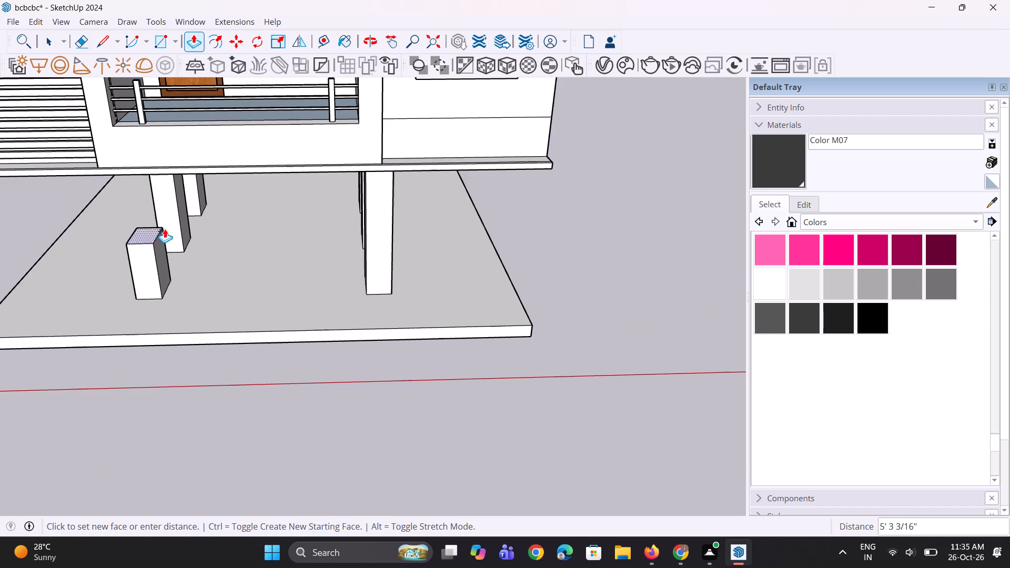
{"action": "left_click", "coordinate": [115, 172]}
Examine the six columns, the slab and the upper floor's underside from several angles.
{"action": "middle_click_drag", "start_coordinate": [139, 297], "coordinate": [131, 249]}
{"action": "scroll", "coordinate": [139, 287], "scroll_direction": "up", "scroll_amount": 1}
{"action": "scroll", "coordinate": [131, 249], "scroll_direction": "down", "scroll_amount": 1}
{"action": "scroll", "coordinate": [270, 350], "scroll_direction": "down", "scroll_amount": 3}
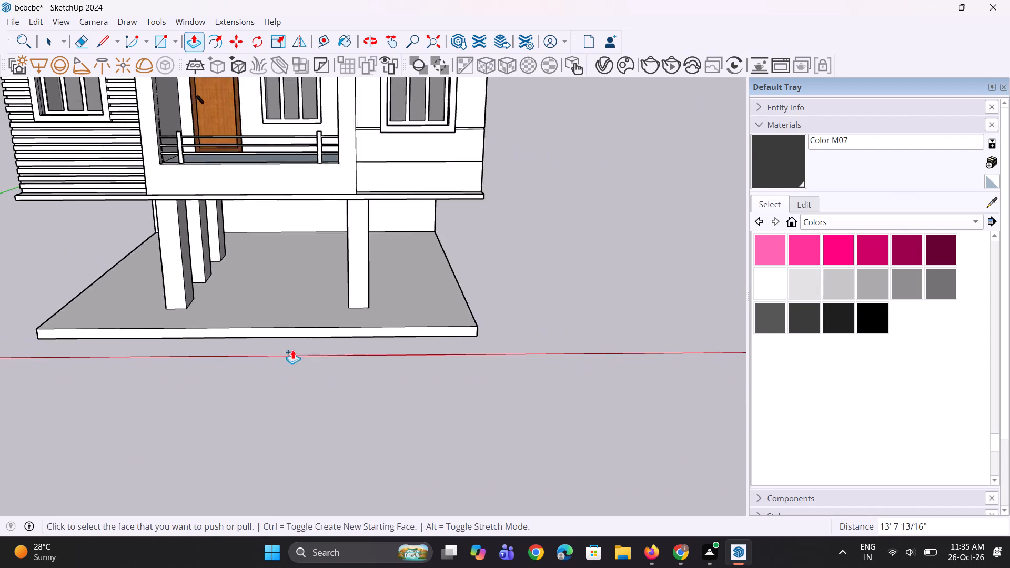
{"action": "scroll", "coordinate": [292, 350], "scroll_direction": "down", "scroll_amount": 2}
{"action": "middle_click_drag", "start_coordinate": [337, 320], "coordinate": [135, 321]}
{"action": "scroll", "coordinate": [555, 366], "scroll_direction": "up", "scroll_amount": 1}
{"action": "middle_click_drag", "start_coordinate": [452, 385], "coordinate": [510, 356]}
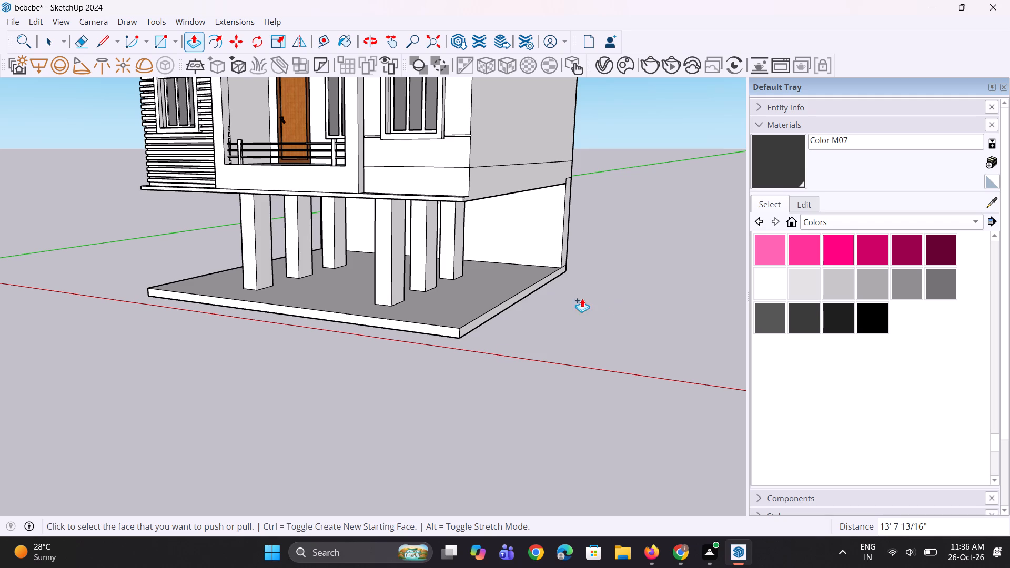
{"action": "scroll", "coordinate": [569, 295], "scroll_direction": "down", "scroll_amount": 3}
{"action": "middle_click_drag", "start_coordinate": [522, 279], "coordinate": [550, 322]}
{"action": "scroll", "coordinate": [461, 307], "scroll_direction": "up", "scroll_amount": 2}
{"action": "middle_click_drag", "start_coordinate": [459, 316], "coordinate": [482, 306]}
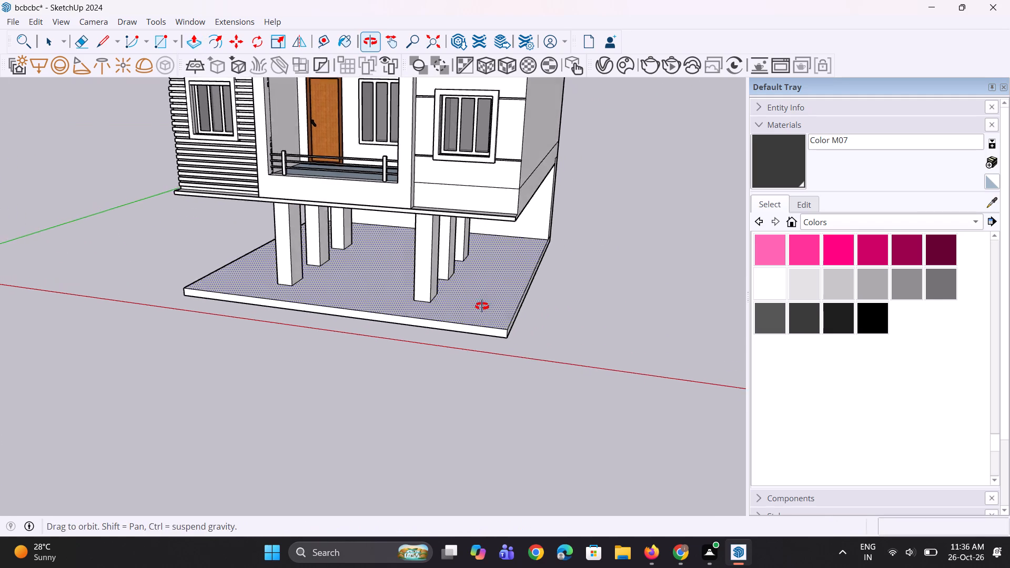
{"action": "middle_click_drag", "start_coordinate": [482, 306], "coordinate": [483, 305]}
Copy the slab's top side edge opposite the slatted wall about 8' 11 15/16" inward along the front edge toward the columns.
{"action": "key", "text": "space"}
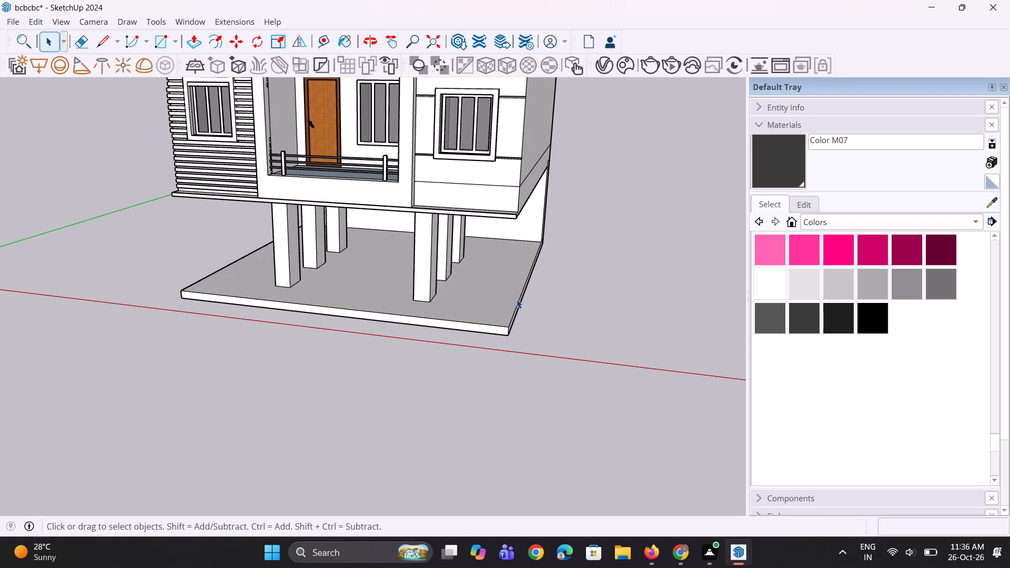
{"action": "left_click", "coordinate": [519, 305]}
{"action": "middle_click_drag", "start_coordinate": [477, 358], "coordinate": [506, 363]}
{"action": "scroll", "coordinate": [507, 305], "scroll_direction": "up", "scroll_amount": 12}
{"action": "key", "text": "m"}
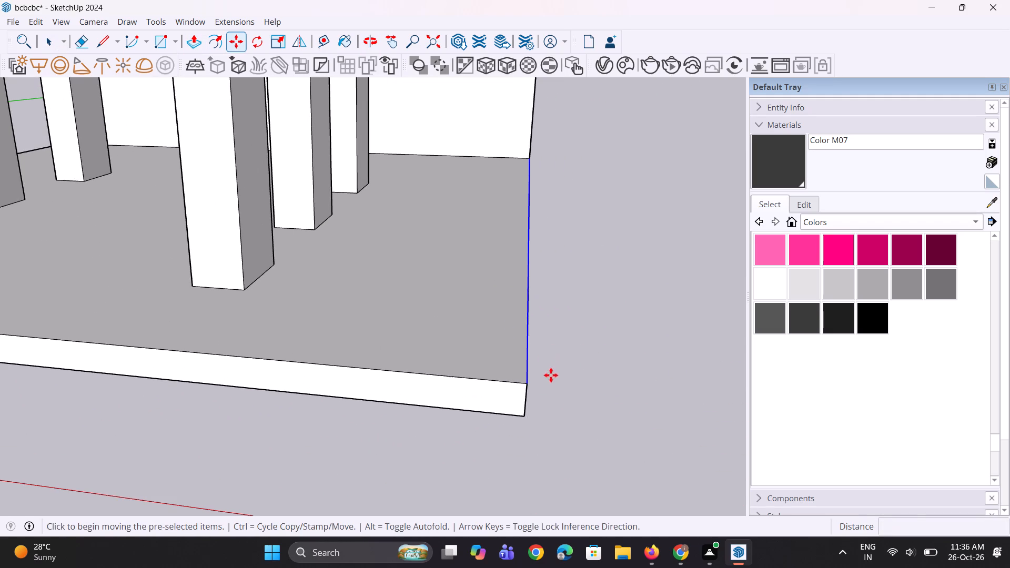
{"action": "left_click", "coordinate": [530, 385]}
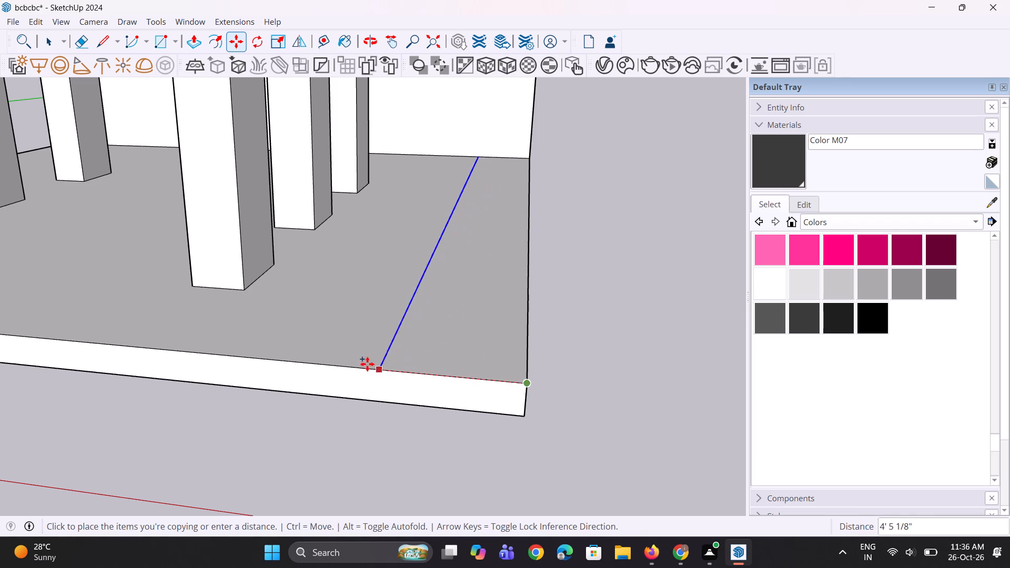
{"action": "left_click", "coordinate": [235, 362]}
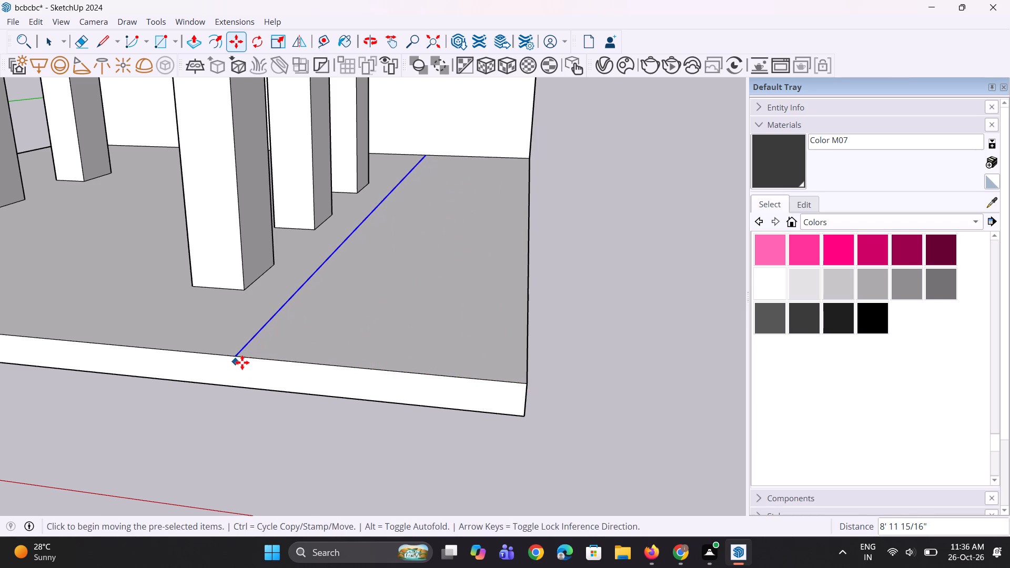
Copy the slab's front edge segment beside the division line about 7' 2 1/2" inward along that line.
{"action": "key", "text": "space"}
{"action": "key", "text": "space"}
{"action": "left_click", "coordinate": [276, 360]}
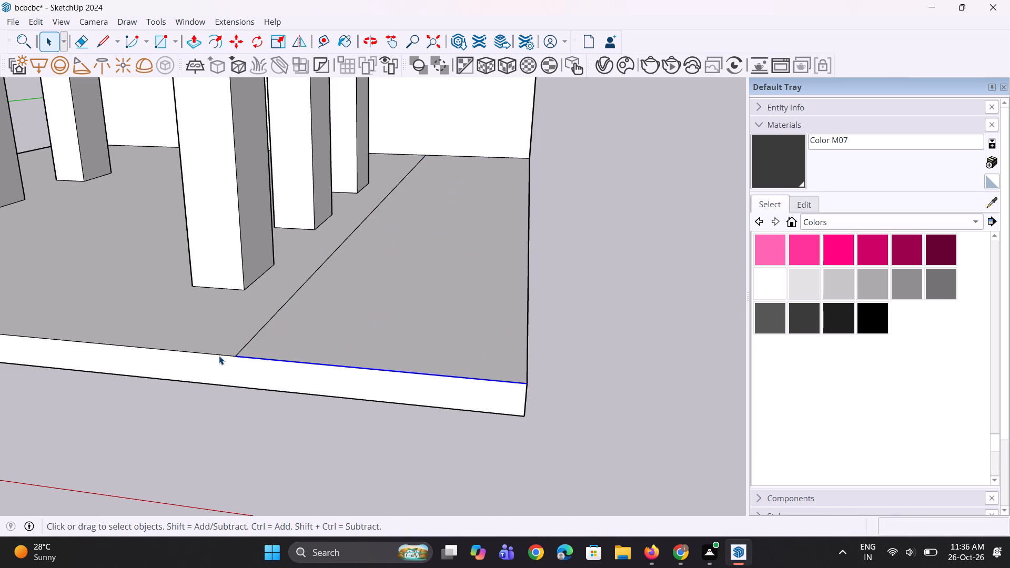
{"action": "scroll", "coordinate": [219, 356], "scroll_direction": "up", "scroll_amount": 2}
{"action": "key", "text": "m"}
{"action": "scroll", "coordinate": [218, 355], "scroll_direction": "up", "scroll_amount": 2, "text": "ctrl"}
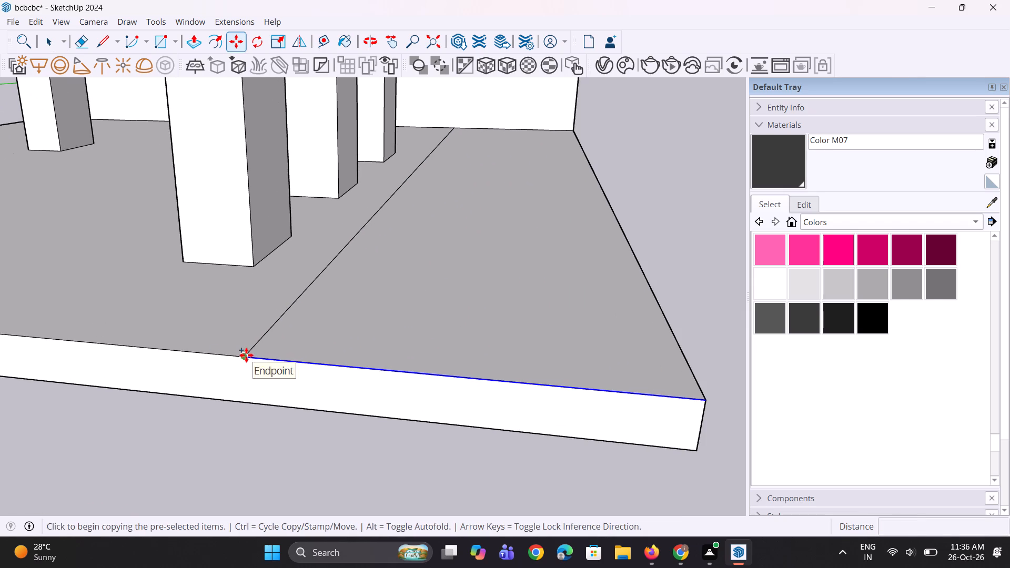
{"action": "left_click", "coordinate": [246, 355]}
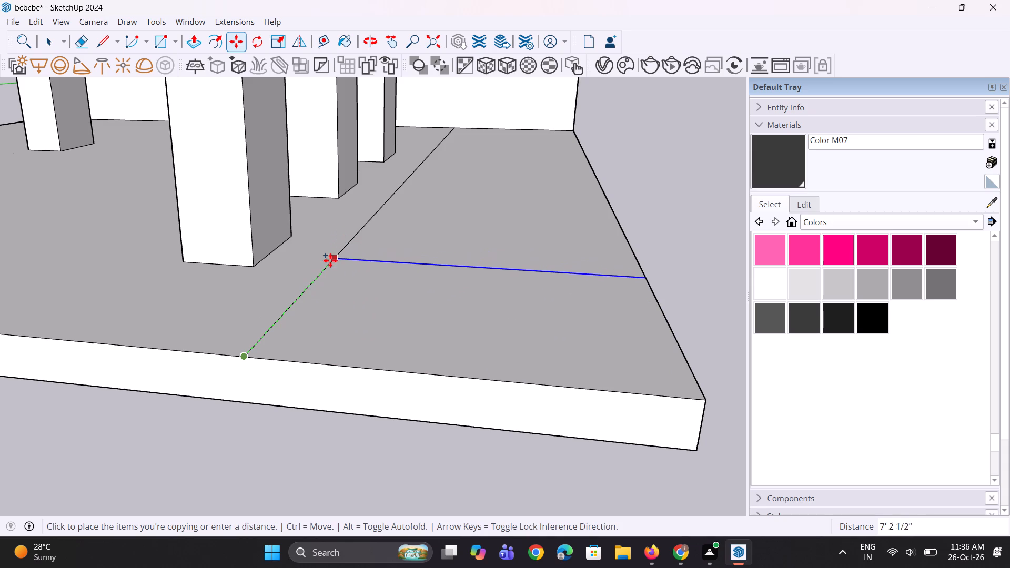
{"action": "left_click", "coordinate": [329, 261]}
{"action": "middle_click_drag", "start_coordinate": [312, 303], "coordinate": [306, 333]}
{"action": "key", "text": "space"}
{"action": "scroll", "coordinate": [305, 334], "scroll_direction": "up", "scroll_amount": 2}
{"action": "key", "text": "4"}
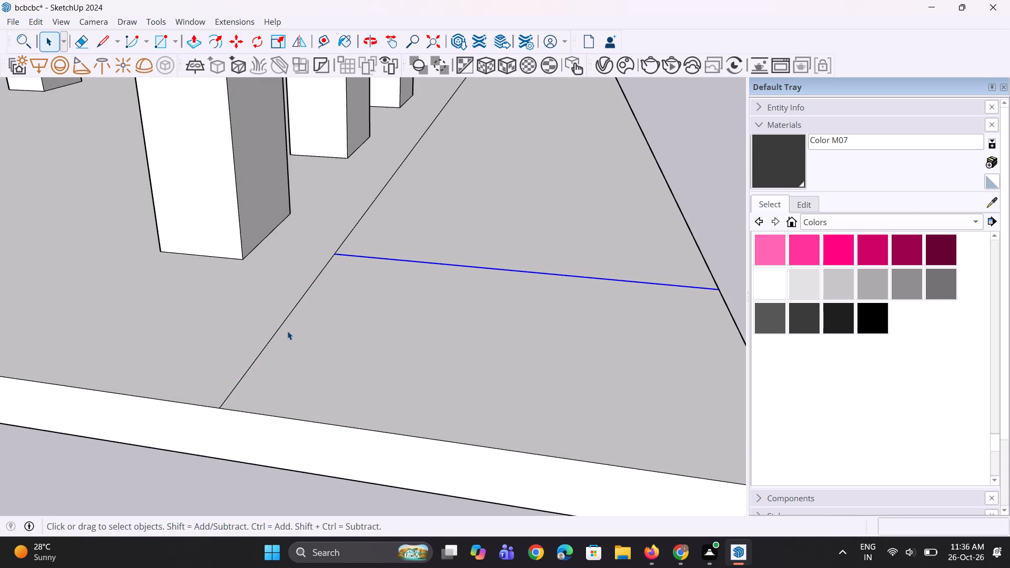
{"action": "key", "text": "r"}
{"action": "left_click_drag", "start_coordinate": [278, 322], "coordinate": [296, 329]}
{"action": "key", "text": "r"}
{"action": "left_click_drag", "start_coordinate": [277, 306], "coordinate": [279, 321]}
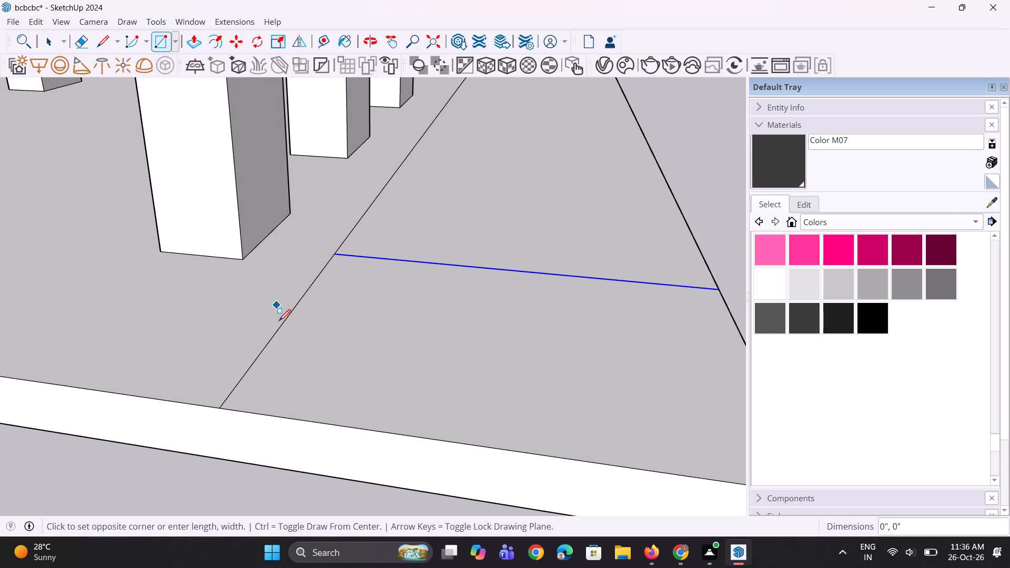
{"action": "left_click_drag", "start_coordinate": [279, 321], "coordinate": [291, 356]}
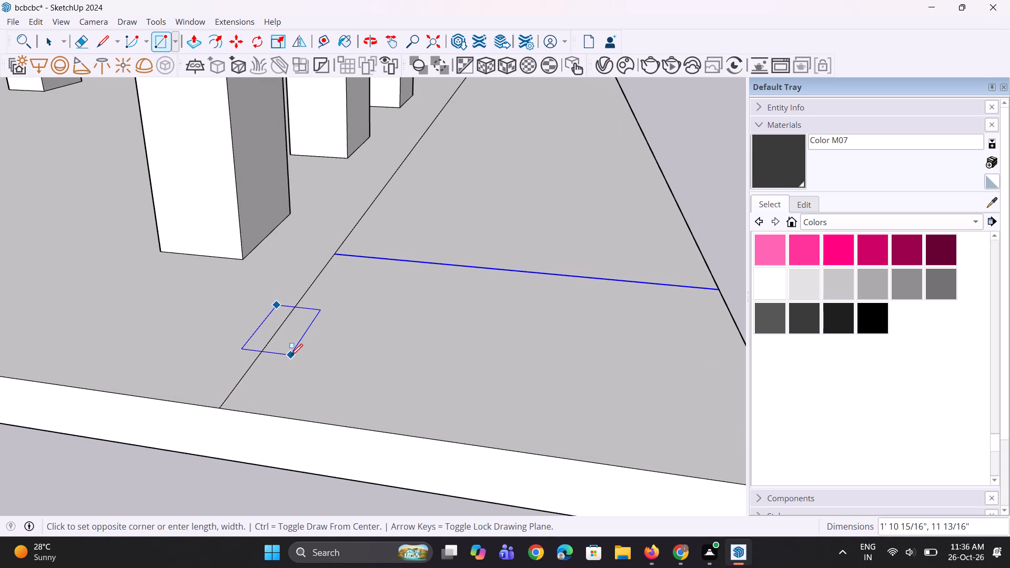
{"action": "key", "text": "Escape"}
Erase the part of the long division line between the slab's front edge and the new cross line.
{"action": "key", "text": "e"}
{"action": "left_click_drag", "start_coordinate": [267, 329], "coordinate": [288, 354]}
Extrude the marked-off slab area beside the columns up to the upper floor's underside as a block.
{"action": "scroll", "coordinate": [251, 356], "scroll_direction": "down", "scroll_amount": 6}
{"action": "middle_click_drag", "start_coordinate": [425, 352], "coordinate": [278, 329]}
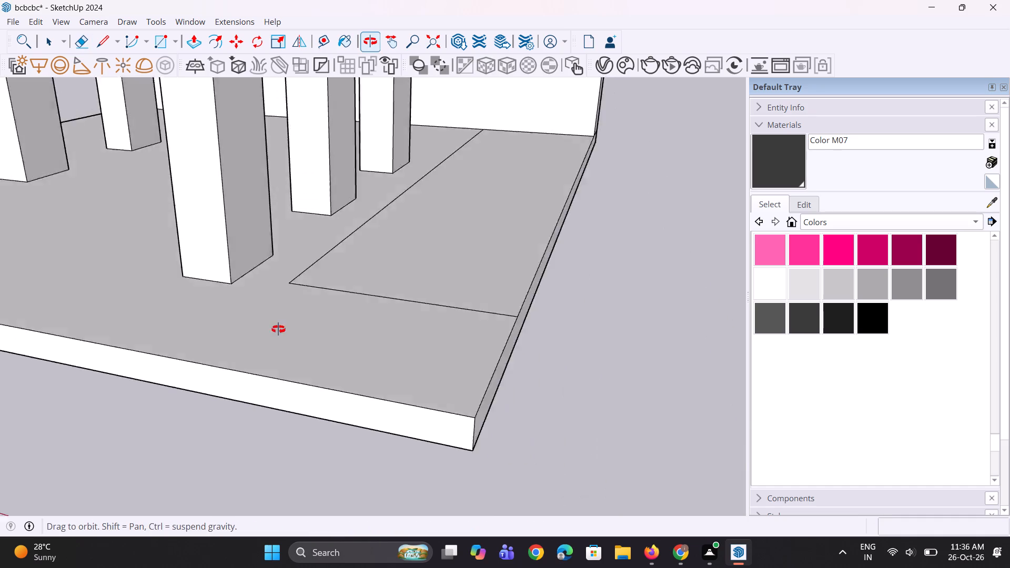
{"action": "middle_click_drag", "start_coordinate": [278, 329], "coordinate": [245, 336]}
{"action": "key", "text": "p"}
{"action": "left_click", "coordinate": [348, 267]}
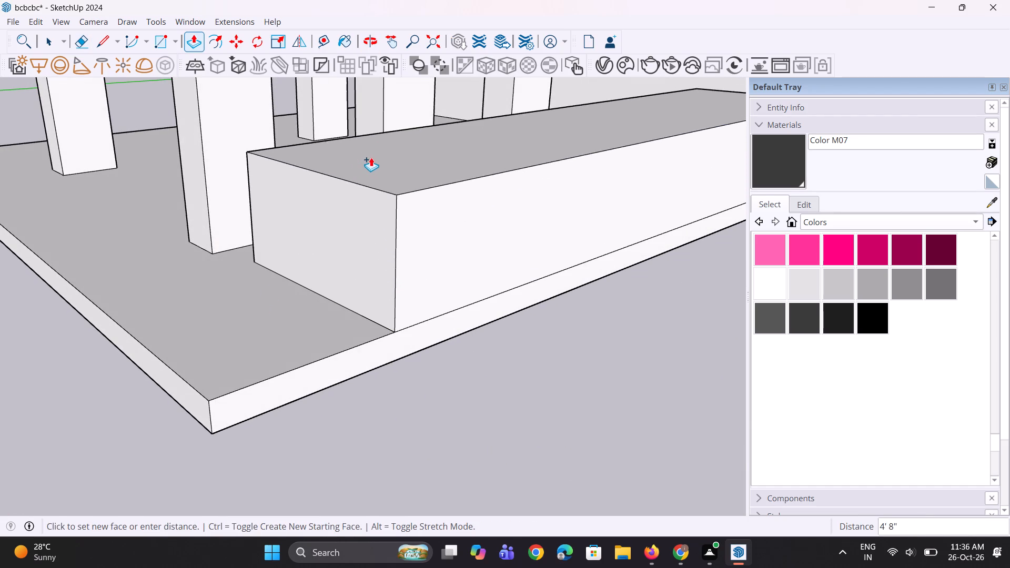
{"action": "scroll", "coordinate": [373, 169], "scroll_direction": "down", "scroll_amount": 19}
{"action": "scroll", "coordinate": [413, 191], "scroll_direction": "down", "scroll_amount": 4}
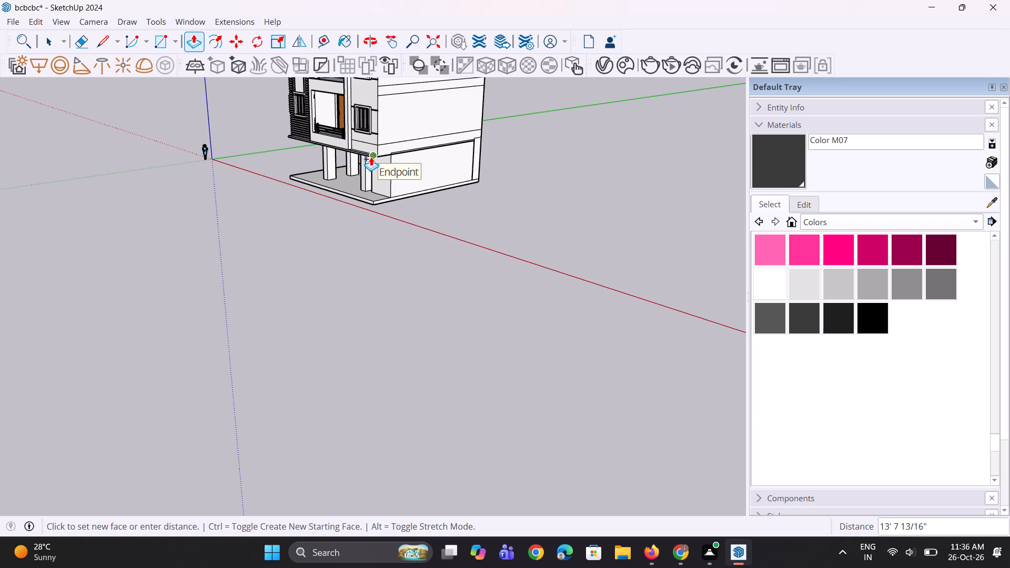
{"action": "scroll", "coordinate": [377, 160], "scroll_direction": "up", "scroll_amount": 7}
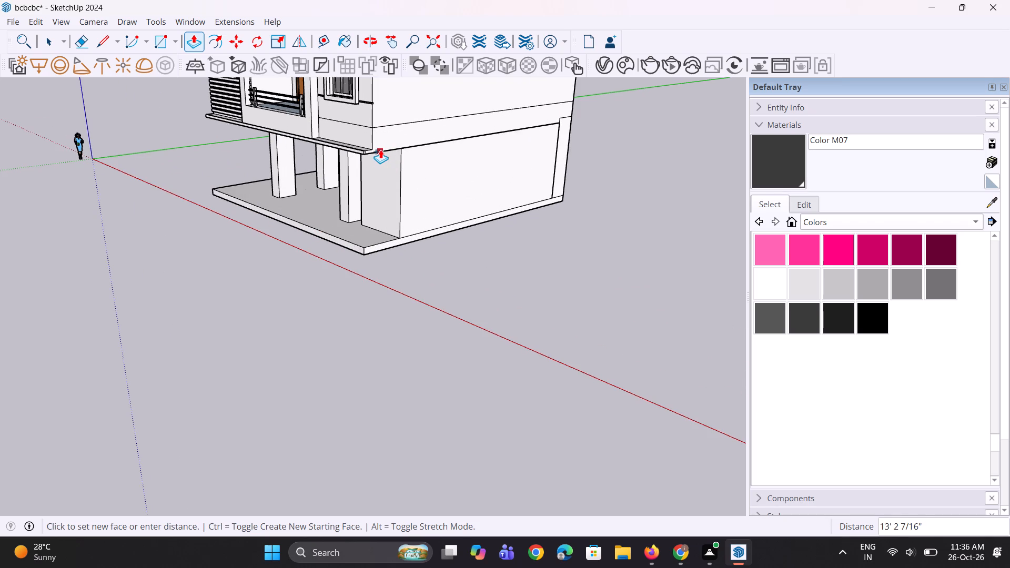
{"action": "left_click", "coordinate": [380, 149]}
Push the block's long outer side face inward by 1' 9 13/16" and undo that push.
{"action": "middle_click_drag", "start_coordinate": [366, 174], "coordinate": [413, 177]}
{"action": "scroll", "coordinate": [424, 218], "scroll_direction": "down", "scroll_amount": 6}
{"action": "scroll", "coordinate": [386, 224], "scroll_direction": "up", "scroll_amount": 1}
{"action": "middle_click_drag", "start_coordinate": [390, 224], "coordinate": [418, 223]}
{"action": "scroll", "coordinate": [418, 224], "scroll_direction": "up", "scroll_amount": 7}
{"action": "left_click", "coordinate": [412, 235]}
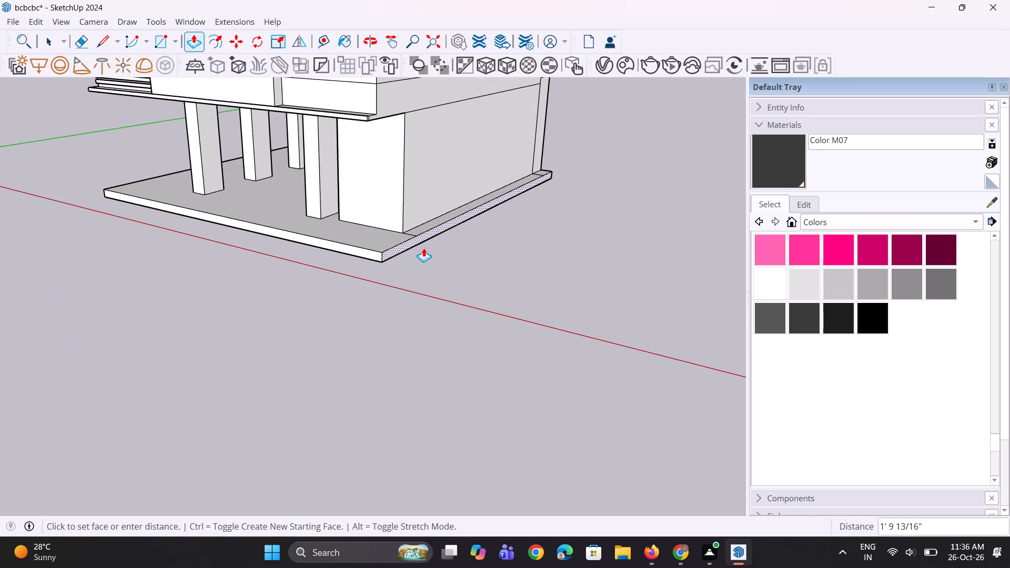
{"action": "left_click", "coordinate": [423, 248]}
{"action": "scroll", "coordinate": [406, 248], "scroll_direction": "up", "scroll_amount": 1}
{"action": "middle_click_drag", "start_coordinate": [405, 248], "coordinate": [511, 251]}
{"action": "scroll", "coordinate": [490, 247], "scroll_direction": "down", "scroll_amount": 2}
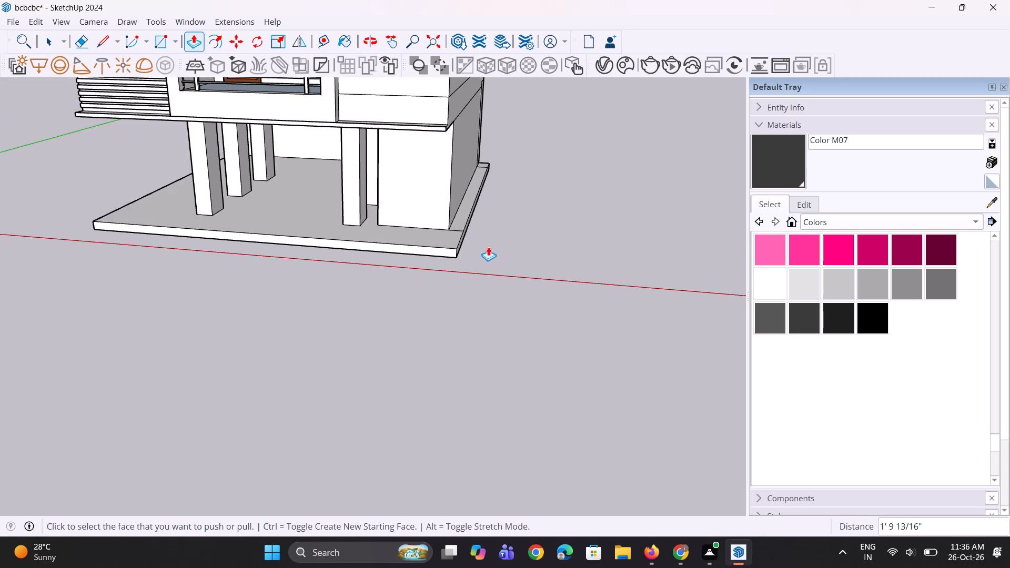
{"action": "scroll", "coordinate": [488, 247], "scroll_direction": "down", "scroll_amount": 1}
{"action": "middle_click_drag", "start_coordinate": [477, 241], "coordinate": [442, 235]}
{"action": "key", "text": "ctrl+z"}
Examine the block's front corner, the slab edge and the neighbouring columns from several angles.
{"action": "scroll", "coordinate": [441, 235], "scroll_direction": "up", "scroll_amount": 3, "text": "ctrl"}
{"action": "middle_click_drag", "start_coordinate": [454, 242], "coordinate": [494, 242]}
{"action": "scroll", "coordinate": [494, 242], "scroll_direction": "up", "scroll_amount": 3}
{"action": "scroll", "coordinate": [433, 245], "scroll_direction": "up", "scroll_amount": 2}
{"action": "middle_click_drag", "start_coordinate": [432, 245], "coordinate": [502, 259]}
{"action": "scroll", "coordinate": [468, 251], "scroll_direction": "up", "scroll_amount": 1}
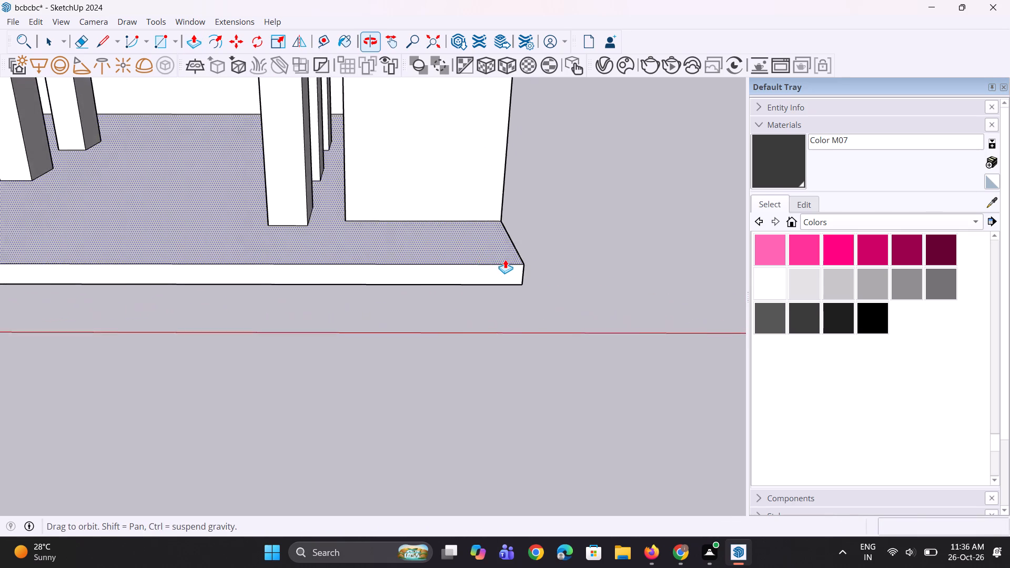
{"action": "scroll", "coordinate": [519, 263], "scroll_direction": "down", "scroll_amount": 6}
{"action": "middle_click_drag", "start_coordinate": [415, 253], "coordinate": [391, 247]}
{"action": "scroll", "coordinate": [441, 250], "scroll_direction": "up", "scroll_amount": 3}
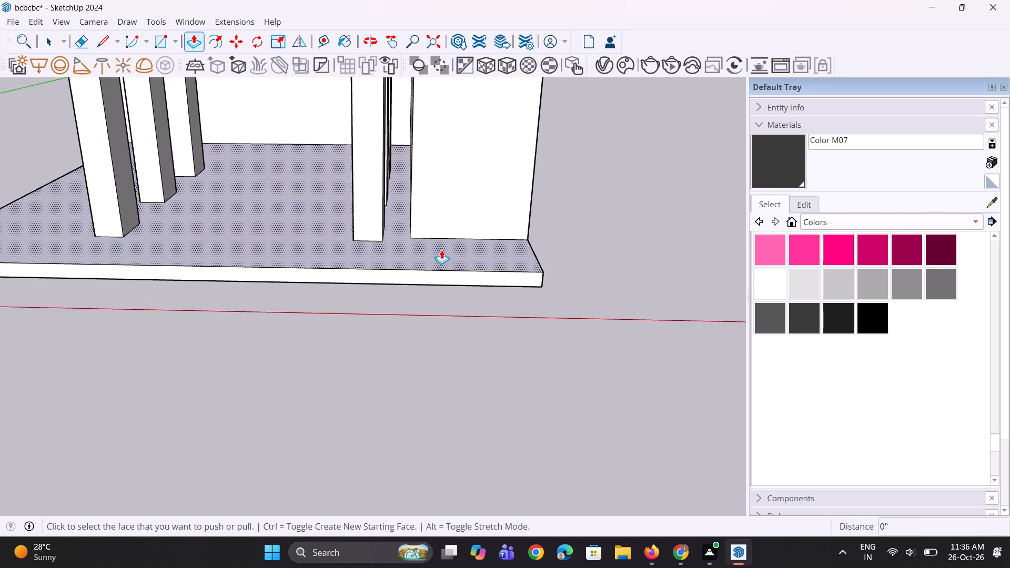
{"action": "middle_click_drag", "start_coordinate": [452, 250], "coordinate": [428, 220]}
{"action": "scroll", "coordinate": [430, 214], "scroll_direction": "up", "scroll_amount": 4}
{"action": "middle_click_drag", "start_coordinate": [436, 207], "coordinate": [428, 205]}
{"action": "scroll", "coordinate": [454, 263], "scroll_direction": "down", "scroll_amount": 3}
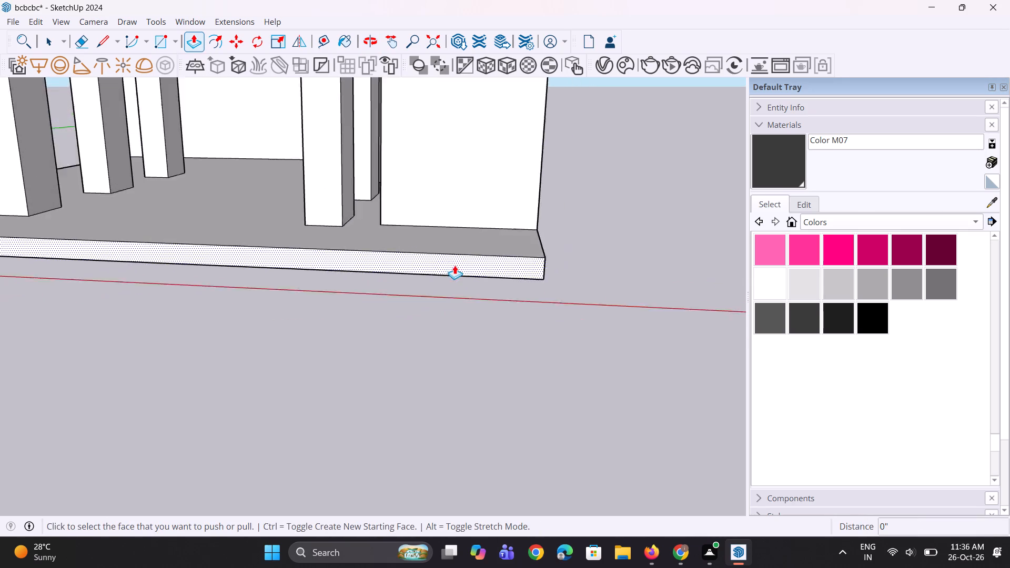
Copy the three-pane window above the block about 16' 11 1/4" down onto the block's front face.
{"action": "scroll", "coordinate": [454, 265], "scroll_direction": "down", "scroll_amount": 16}
{"action": "middle_click_drag", "start_coordinate": [443, 236], "coordinate": [443, 209]}
{"action": "key", "text": "space"}
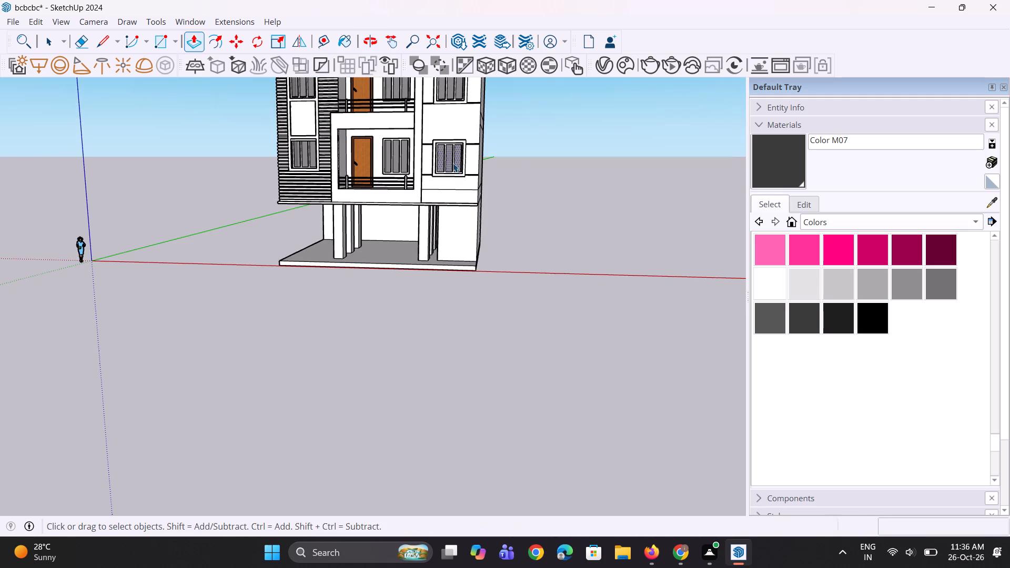
{"action": "left_click", "coordinate": [453, 166]}
{"action": "scroll", "coordinate": [455, 184], "scroll_direction": "up", "scroll_amount": 5}
{"action": "key", "text": "m"}
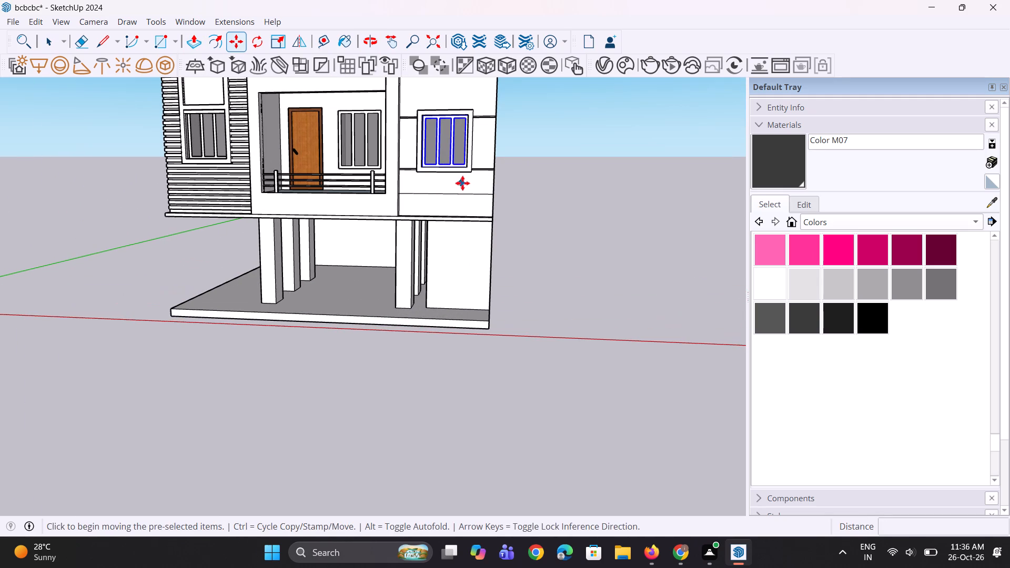
{"action": "left_click", "coordinate": [470, 162]}
{"action": "scroll", "coordinate": [479, 297], "scroll_direction": "up", "scroll_amount": 2}
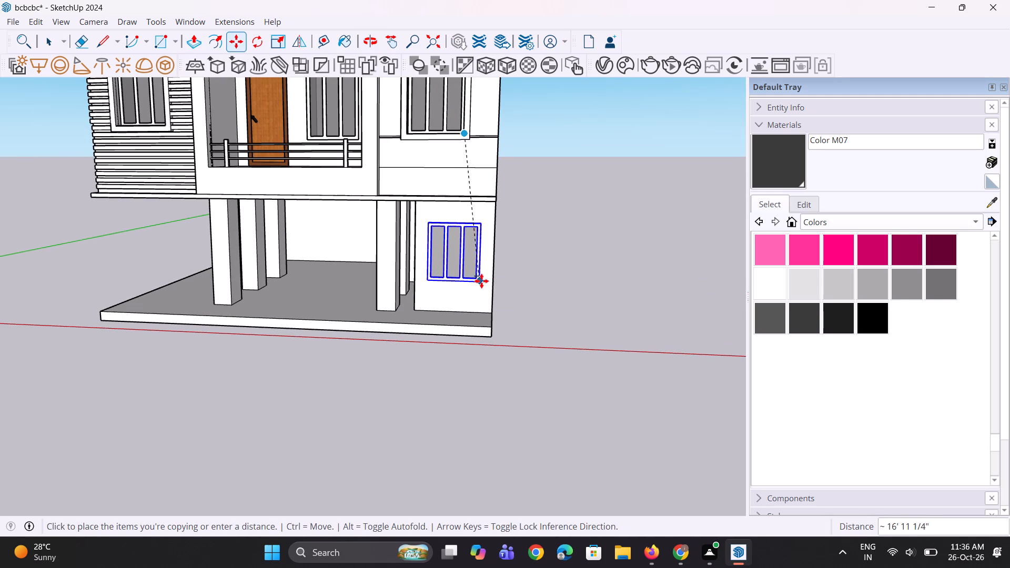
{"action": "left_click", "coordinate": [476, 281]}
{"action": "middle_click_drag", "start_coordinate": [486, 290], "coordinate": [375, 333]}
{"action": "key", "text": "space"}
Draw a rectangle around the copied window's outline, from its upper corner to the diagonally opposite lower corner.
{"action": "scroll", "coordinate": [466, 278], "scroll_direction": "up", "scroll_amount": 3}
{"action": "key", "text": "space"}
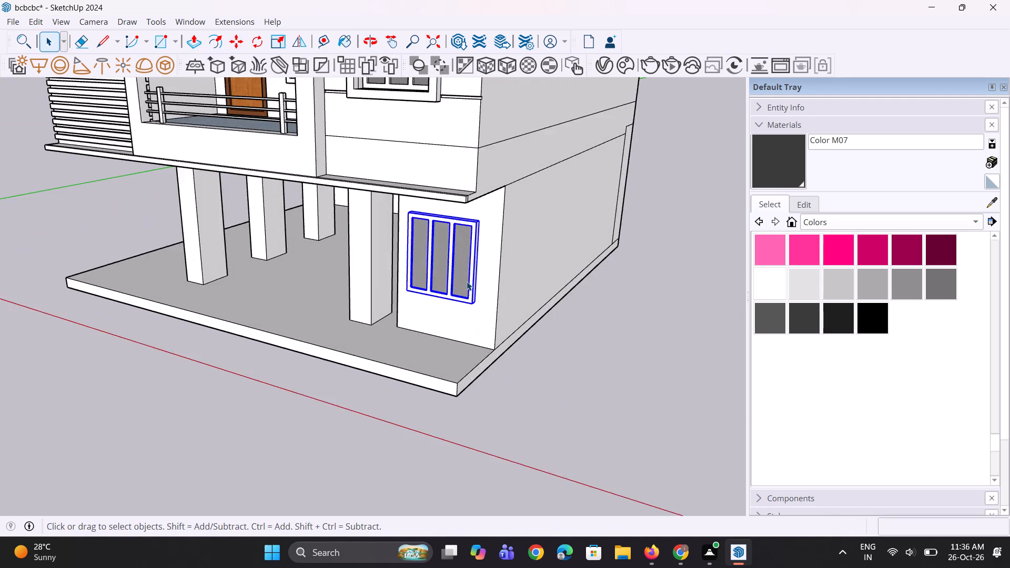
{"action": "scroll", "coordinate": [467, 281], "scroll_direction": "up", "scroll_amount": 5}
{"action": "key", "text": "space"}
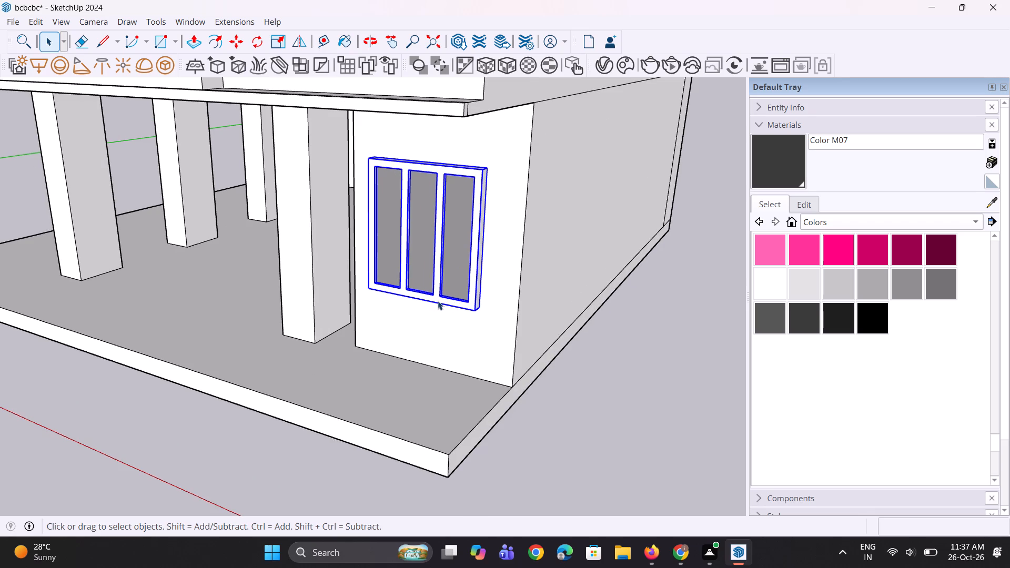
{"action": "left_click", "coordinate": [462, 296]}
{"action": "key", "text": "m"}
{"action": "middle_click_drag", "start_coordinate": [490, 332], "coordinate": [514, 329]}
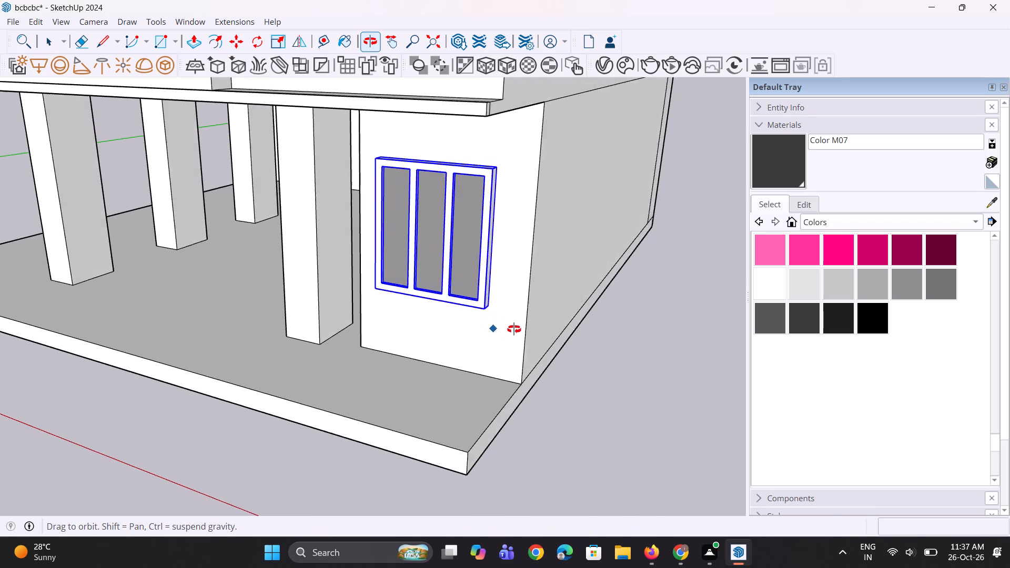
{"action": "middle_click_drag", "start_coordinate": [514, 329], "coordinate": [526, 327]}
{"action": "key", "text": "r"}
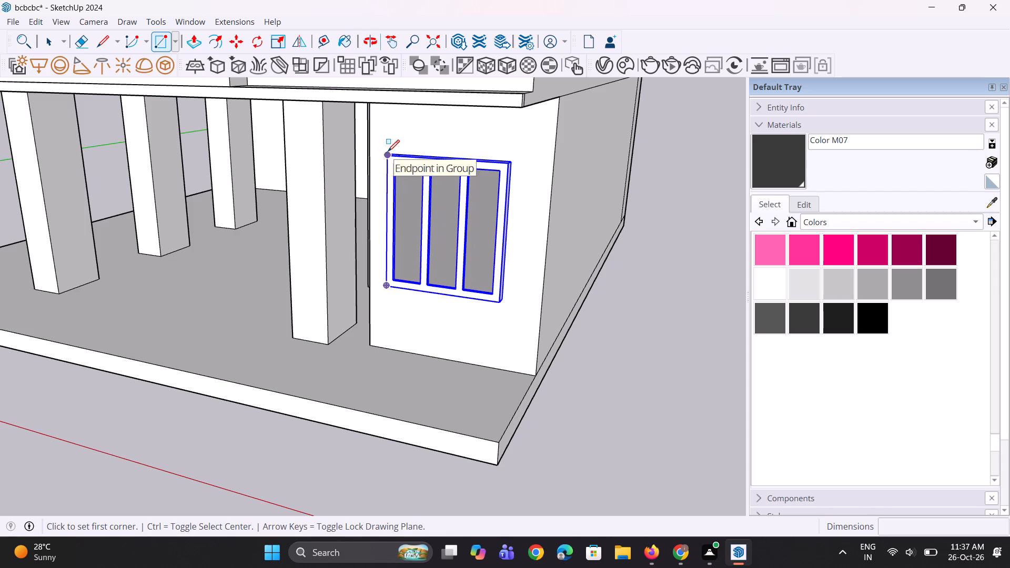
{"action": "left_click", "coordinate": [392, 151]}
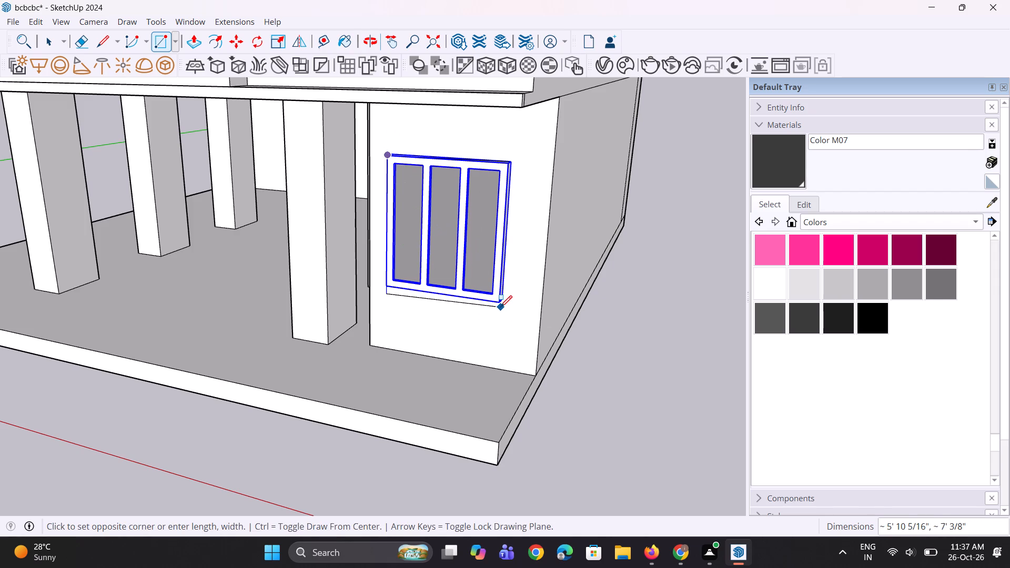
{"action": "scroll", "coordinate": [499, 304], "scroll_direction": "up", "scroll_amount": 1}
{"action": "middle_click_drag", "start_coordinate": [503, 300], "coordinate": [611, 241]}
{"action": "scroll", "coordinate": [578, 252], "scroll_direction": "up", "scroll_amount": 2}
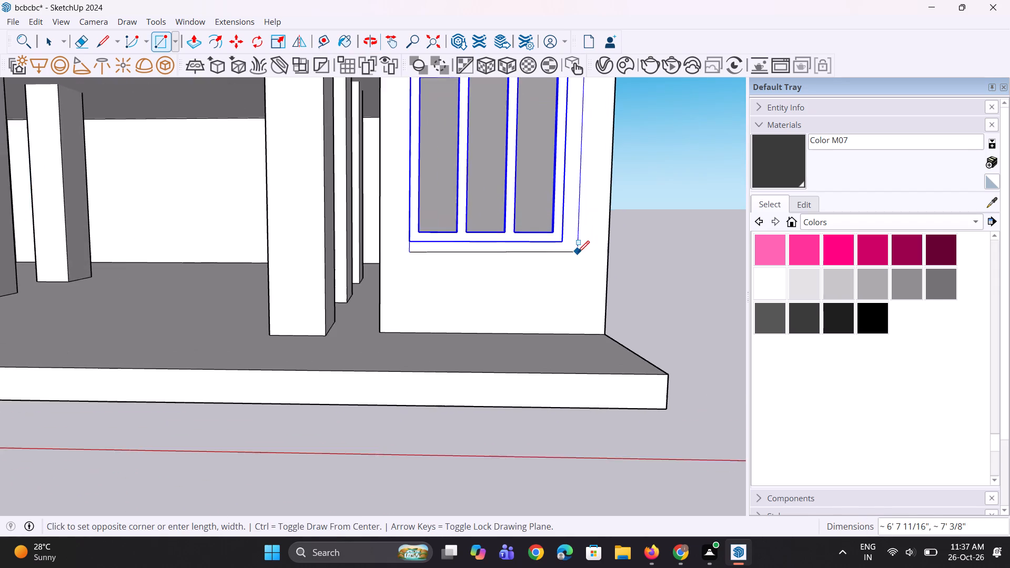
{"action": "scroll", "coordinate": [578, 251], "scroll_direction": "up", "scroll_amount": 2}
{"action": "left_click", "coordinate": [567, 243]}
{"action": "key", "text": "space"}
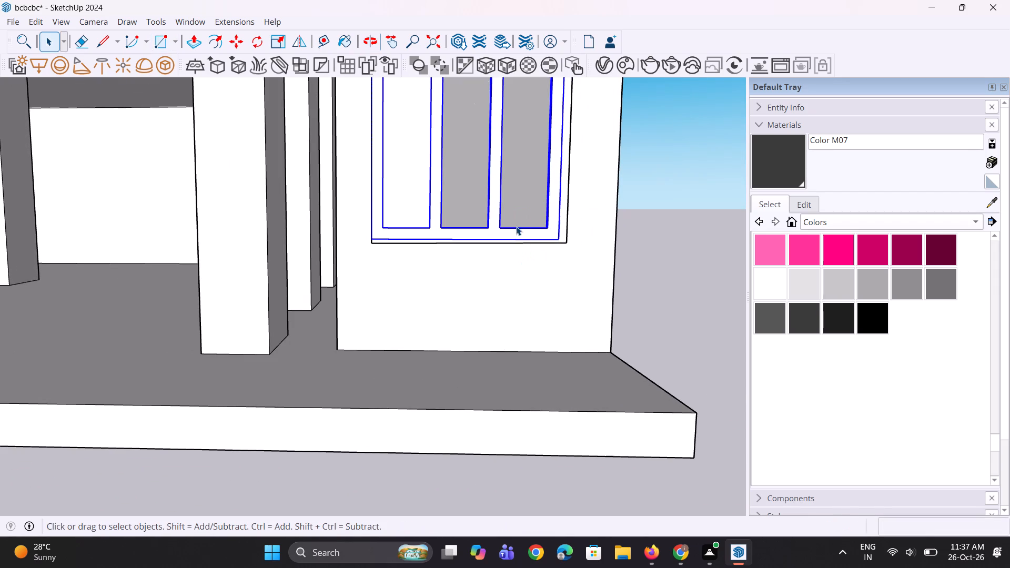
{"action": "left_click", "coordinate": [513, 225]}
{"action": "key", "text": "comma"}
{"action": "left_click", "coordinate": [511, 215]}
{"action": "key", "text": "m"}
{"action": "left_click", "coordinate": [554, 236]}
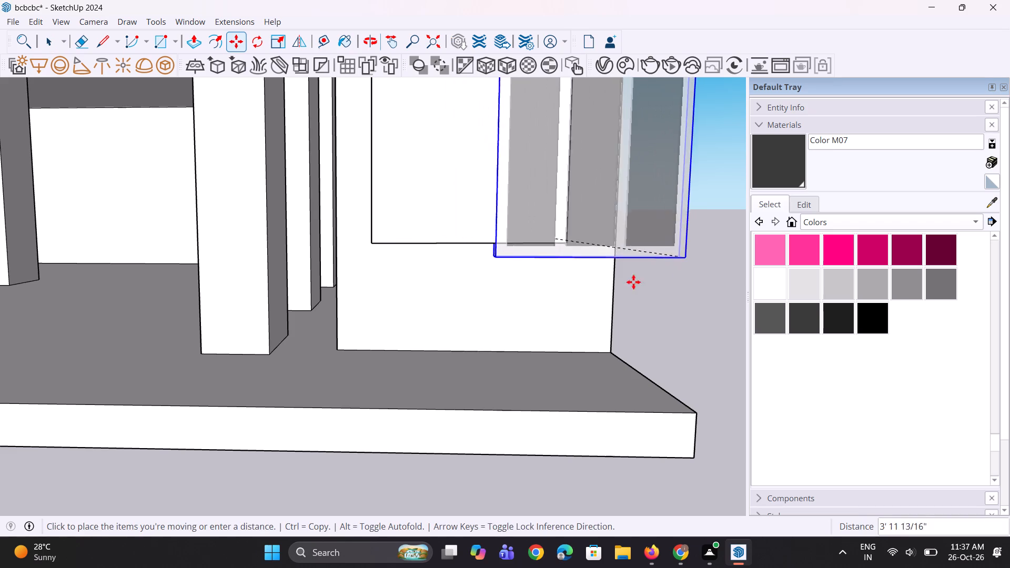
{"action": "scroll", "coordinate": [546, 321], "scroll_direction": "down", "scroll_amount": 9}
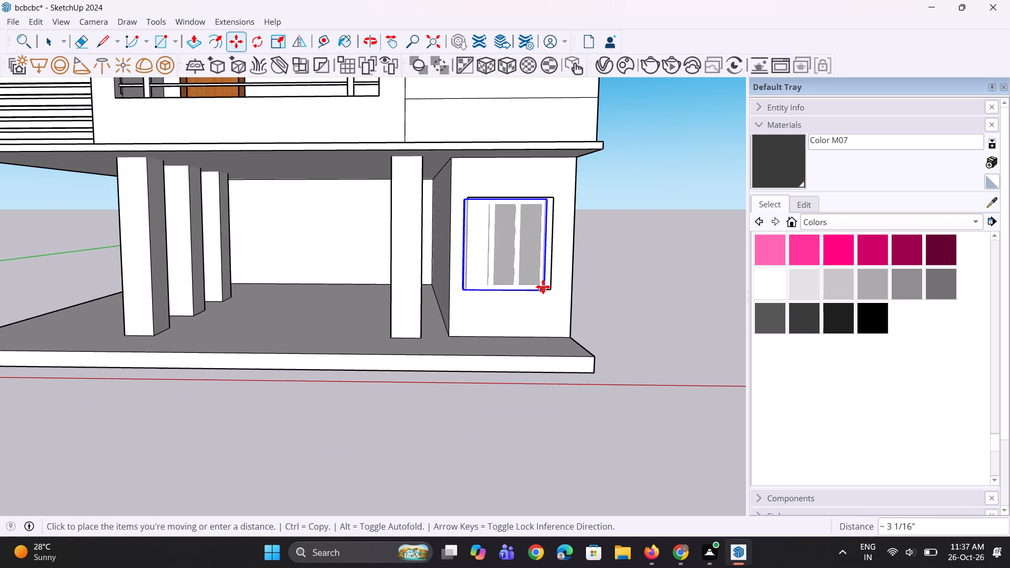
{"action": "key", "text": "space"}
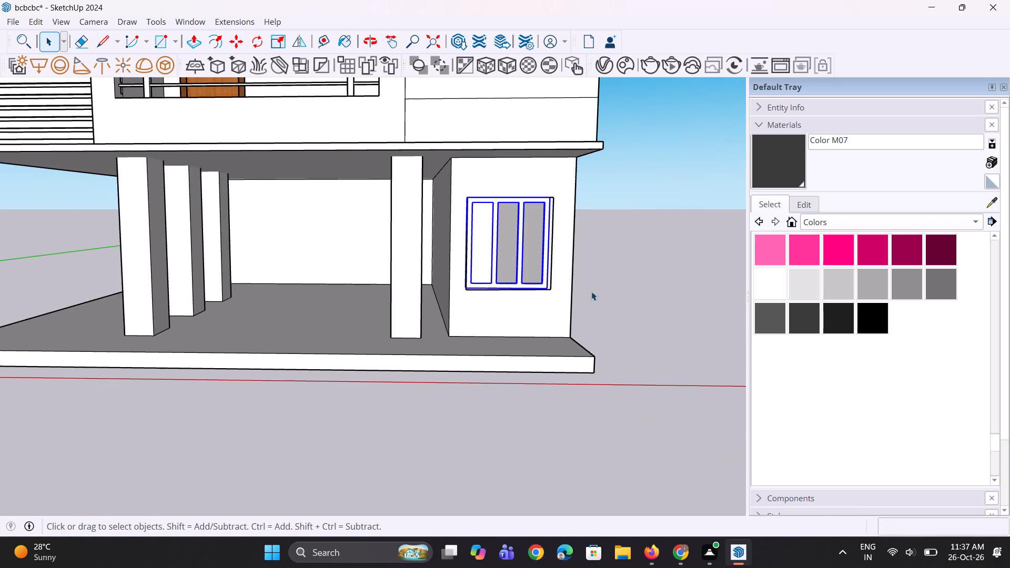
Move the copied window about 8' 3" sideways, clear of the block's front face and the drawn rectangle.
{"action": "scroll", "coordinate": [553, 283], "scroll_direction": "up", "scroll_amount": 1}
{"action": "key", "text": "m"}
{"action": "left_click", "coordinate": [531, 275]}
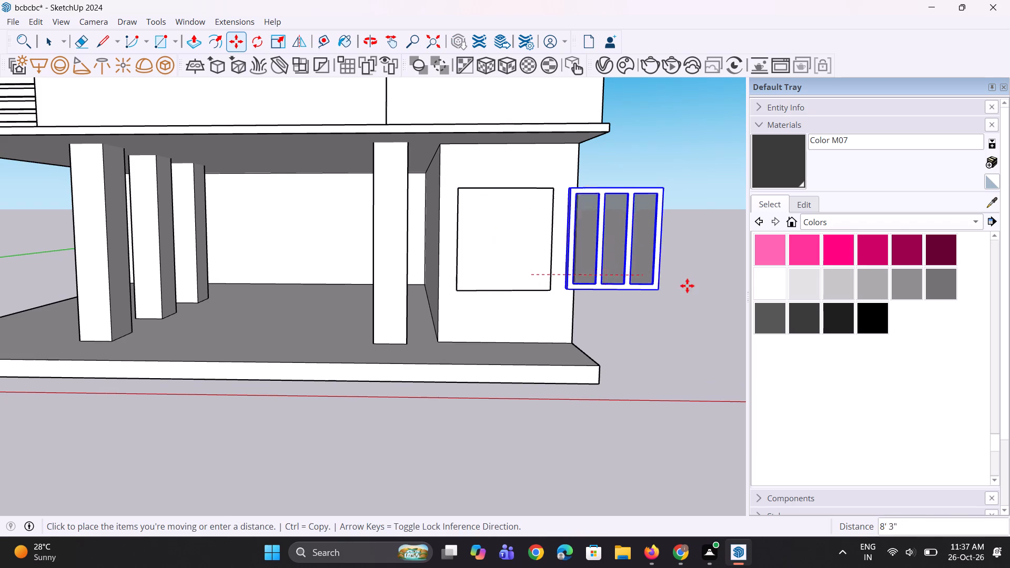
{"action": "left_click", "coordinate": [683, 273]}
{"action": "key", "text": "space"}
Delete the face inside the rectangle at the block's front.
{"action": "scroll", "coordinate": [580, 296], "scroll_direction": "up", "scroll_amount": 2}
{"action": "middle_click_drag", "start_coordinate": [558, 277], "coordinate": [355, 286]}
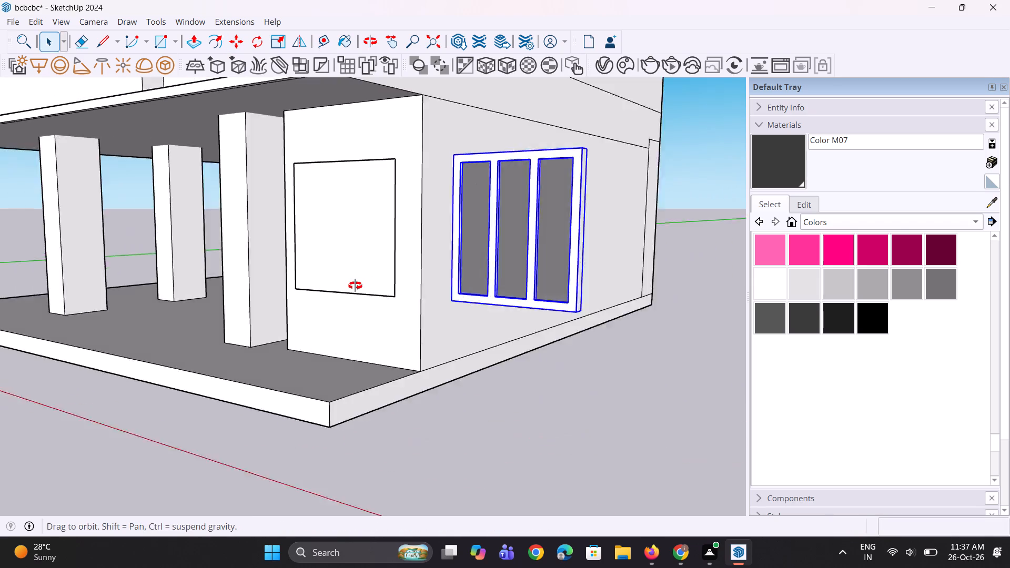
{"action": "middle_click_drag", "start_coordinate": [355, 286], "coordinate": [372, 306]}
{"action": "scroll", "coordinate": [335, 327], "scroll_direction": "up", "scroll_amount": 1}
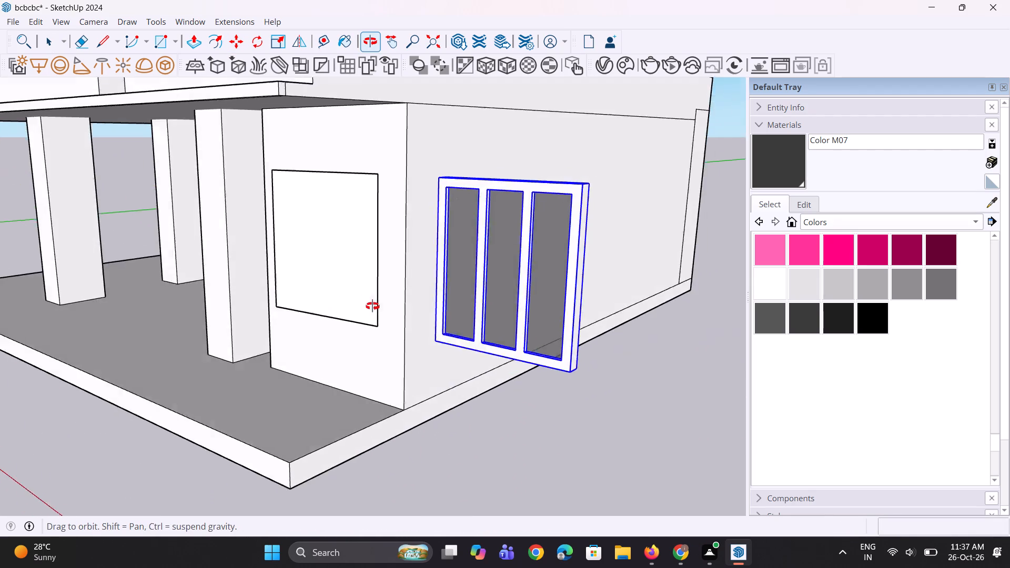
{"action": "middle_click_drag", "start_coordinate": [372, 306], "coordinate": [389, 299]}
{"action": "left_click", "coordinate": [363, 266]}
{"action": "key", "text": "Delete"}
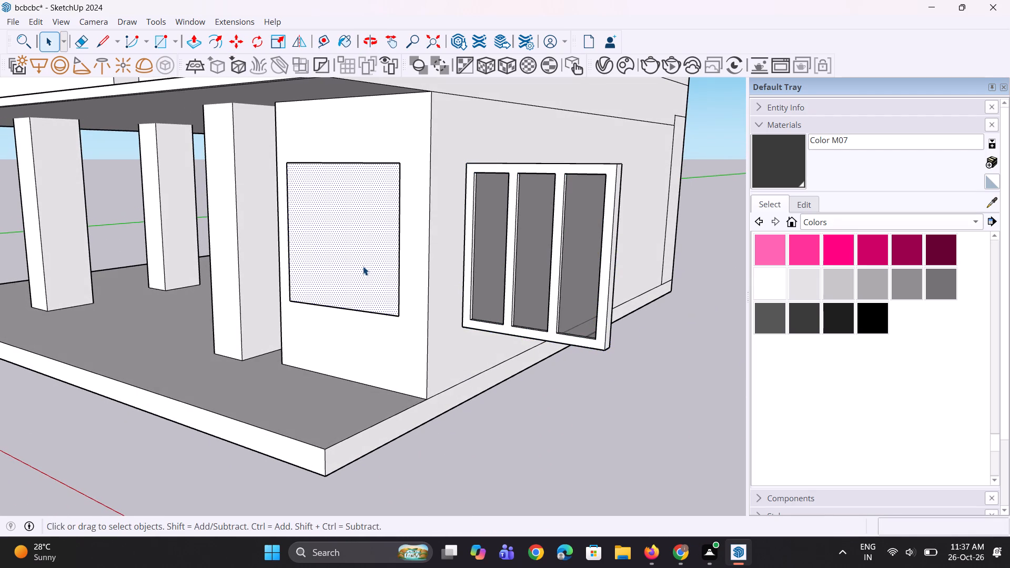
Delete the rectangle's outline from the block's front face.
{"action": "middle_click_drag", "start_coordinate": [343, 265], "coordinate": [434, 289]}
{"action": "left_click_drag", "start_coordinate": [379, 181], "coordinate": [457, 333]}
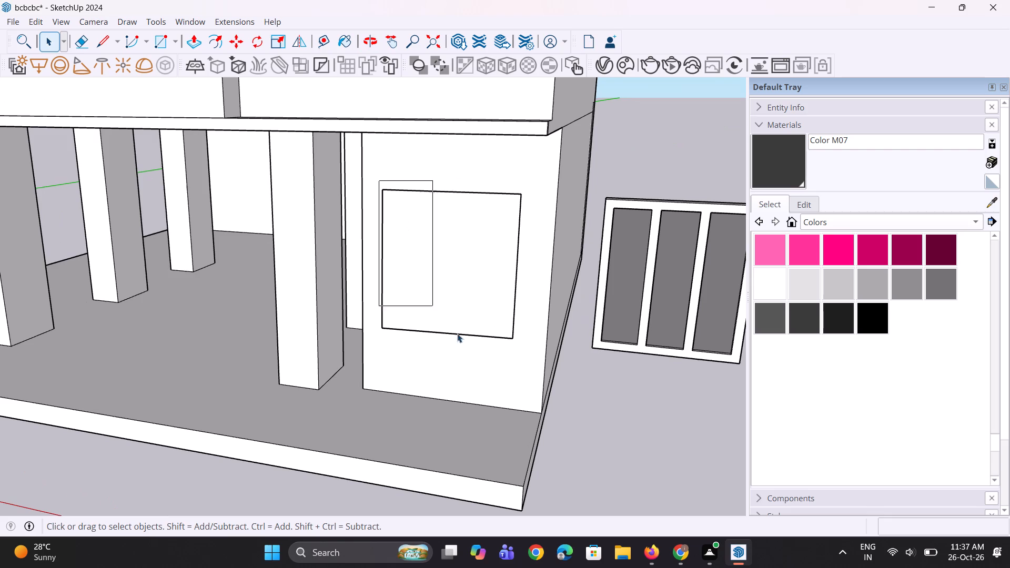
{"action": "left_click_drag", "start_coordinate": [457, 333], "coordinate": [531, 354]}
{"action": "key", "text": "Delete"}
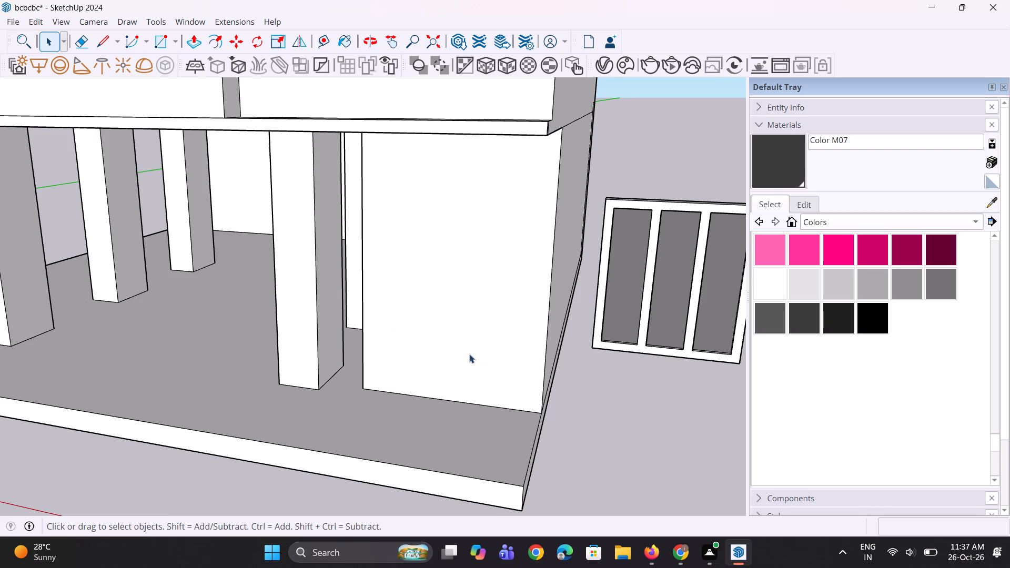
Draw a new rectangle about 7' 3/16" by 5' 10 7/8" on the block's front face.
{"action": "middle_click_drag", "start_coordinate": [489, 359], "coordinate": [523, 358]}
{"action": "key", "text": "r"}
{"action": "scroll", "coordinate": [463, 259], "scroll_direction": "up", "scroll_amount": 1}
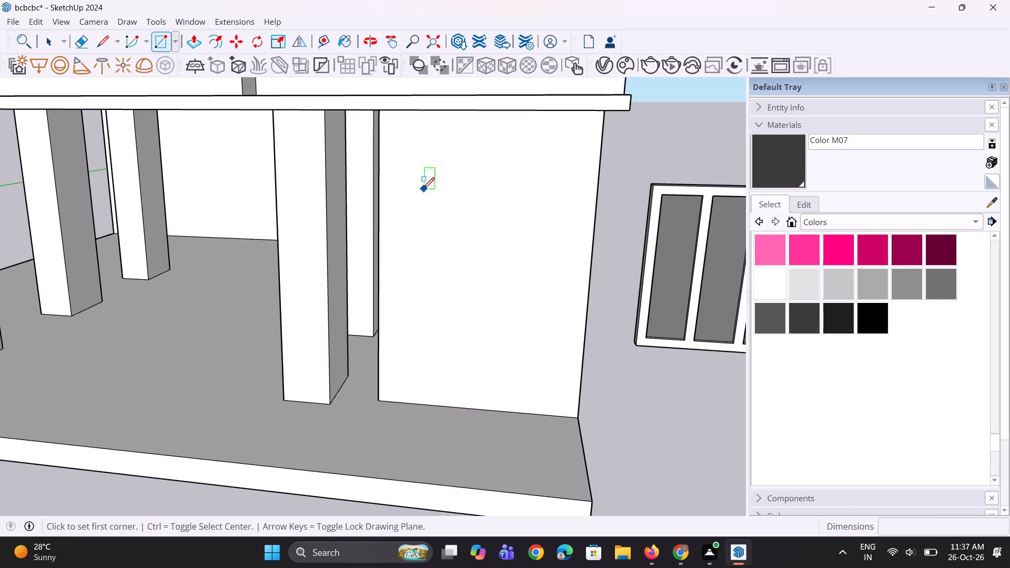
{"action": "left_click", "coordinate": [417, 186]}
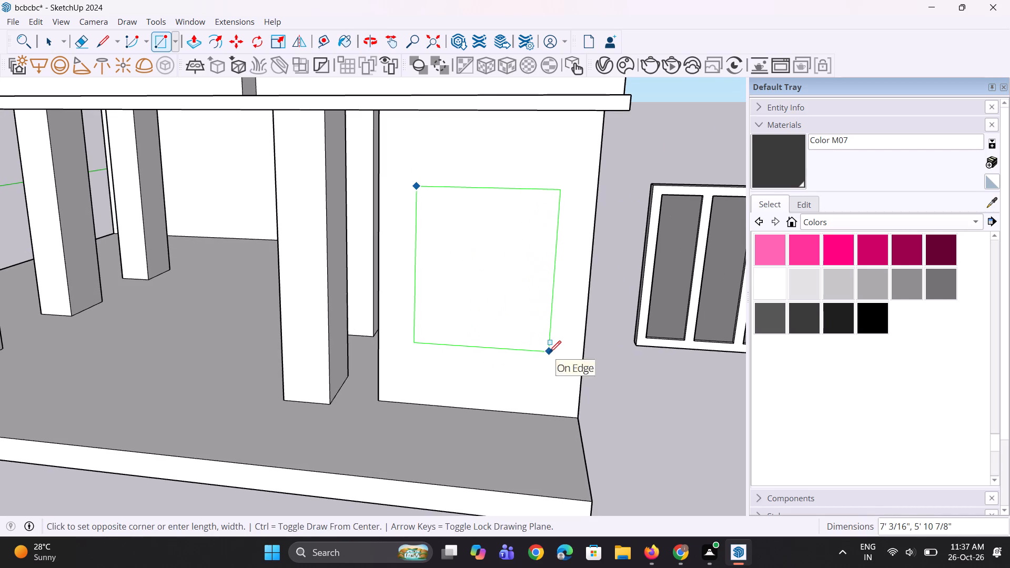
{"action": "left_click", "coordinate": [549, 352]}
{"action": "middle_click_drag", "start_coordinate": [534, 357], "coordinate": [527, 272]}
{"action": "scroll", "coordinate": [447, 319], "scroll_direction": "down", "scroll_amount": 6}
{"action": "scroll", "coordinate": [437, 317], "scroll_direction": "up", "scroll_amount": 1}
{"action": "middle_click_drag", "start_coordinate": [437, 317], "coordinate": [516, 401]}
{"action": "key", "text": "space"}
{"action": "key", "text": "space"}
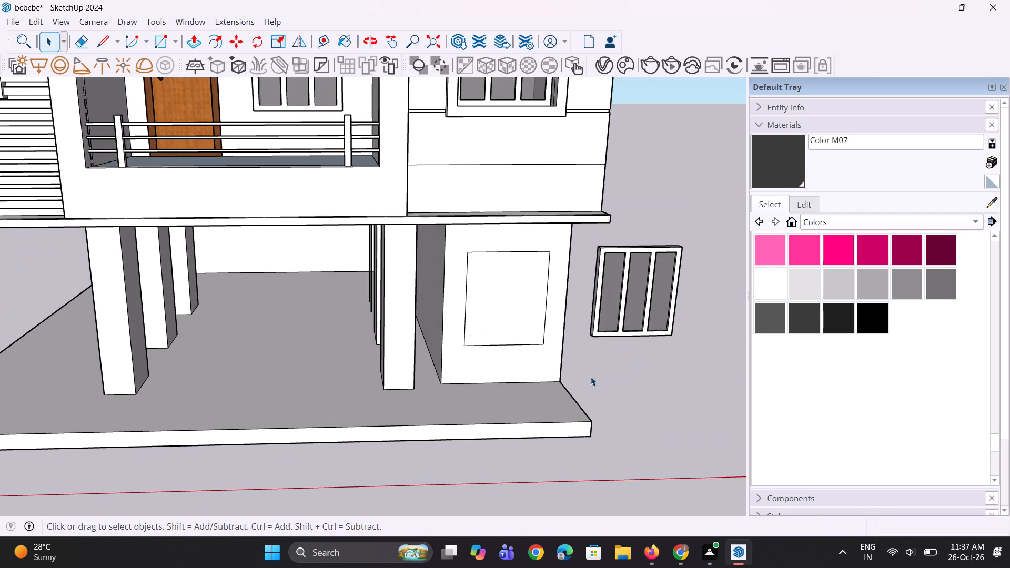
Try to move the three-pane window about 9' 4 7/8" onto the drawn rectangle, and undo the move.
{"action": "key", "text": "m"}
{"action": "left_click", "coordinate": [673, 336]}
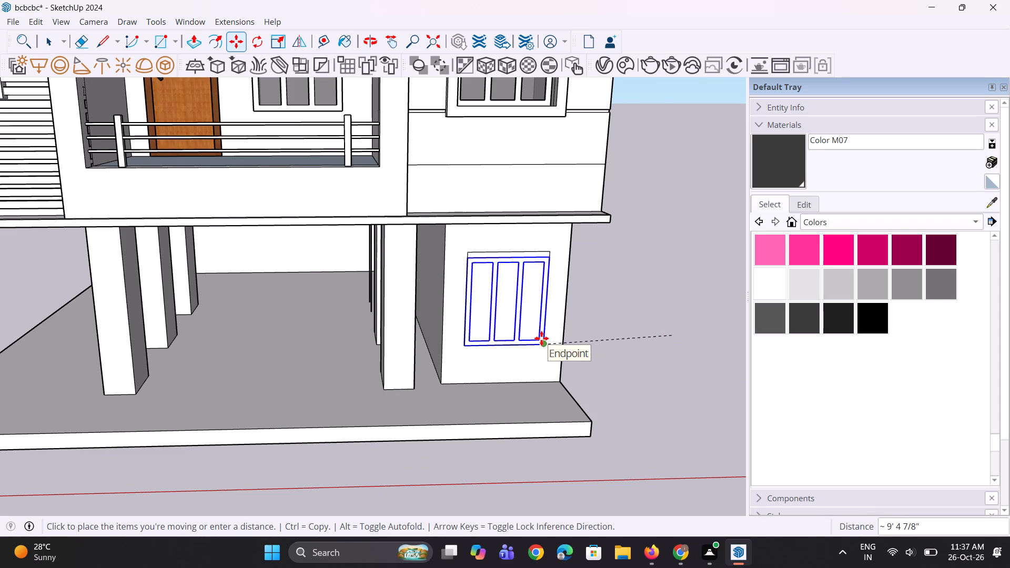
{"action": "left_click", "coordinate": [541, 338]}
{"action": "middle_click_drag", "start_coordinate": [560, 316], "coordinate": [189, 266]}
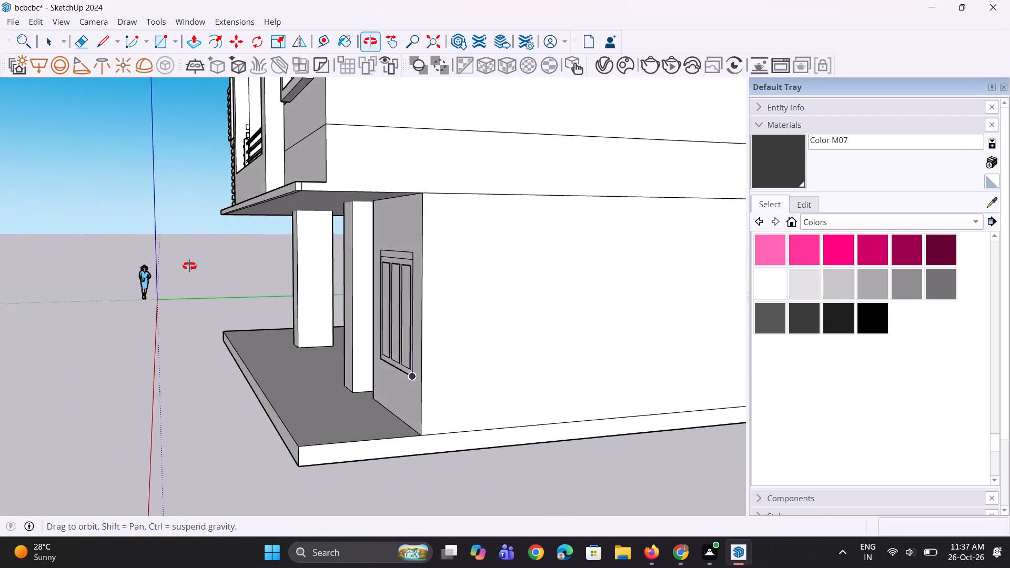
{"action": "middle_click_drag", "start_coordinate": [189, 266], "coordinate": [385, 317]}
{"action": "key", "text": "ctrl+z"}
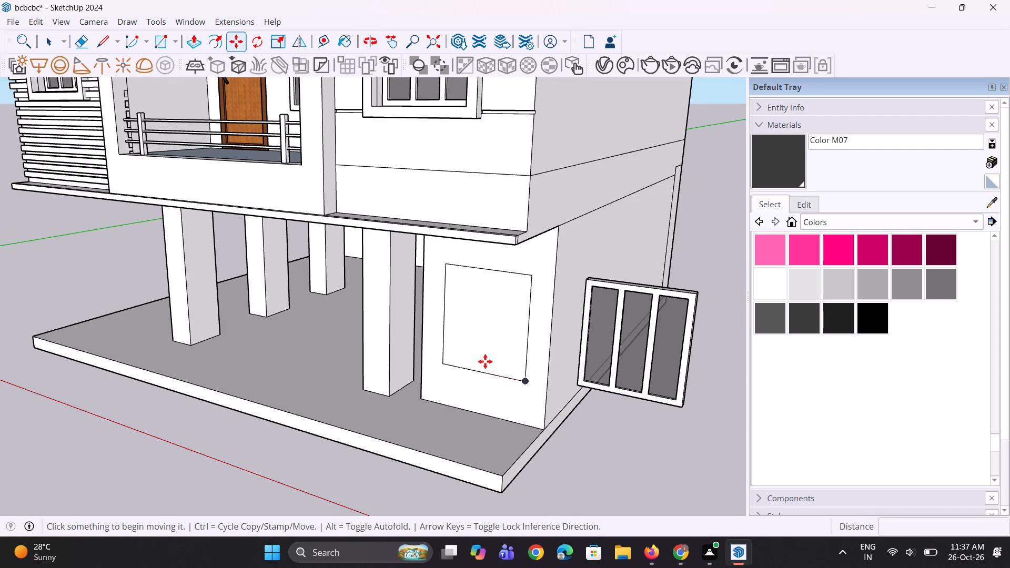
Push the rectangle about 2' 1" into the block to form a recessed window opening.
{"action": "key", "text": "p"}
{"action": "left_click", "coordinate": [509, 352]}
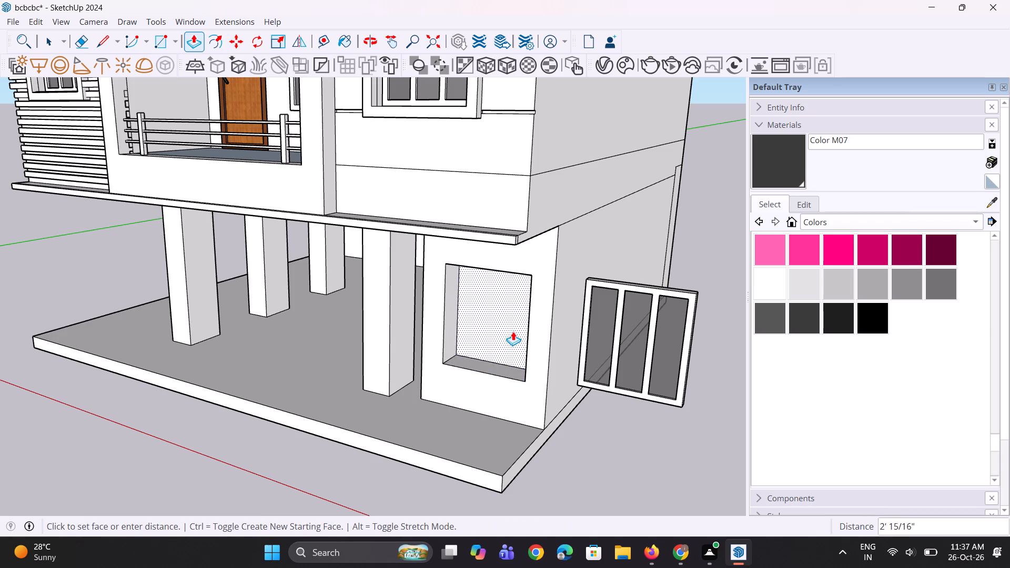
{"action": "left_click", "coordinate": [514, 327]}
{"action": "middle_click_drag", "start_coordinate": [487, 356], "coordinate": [541, 344]}
{"action": "key", "text": "space"}
{"action": "key", "text": "space"}
Move the three-pane window about 9' 2 3/4" sideways to the front of the recessed opening.
{"action": "left_click", "coordinate": [673, 369]}
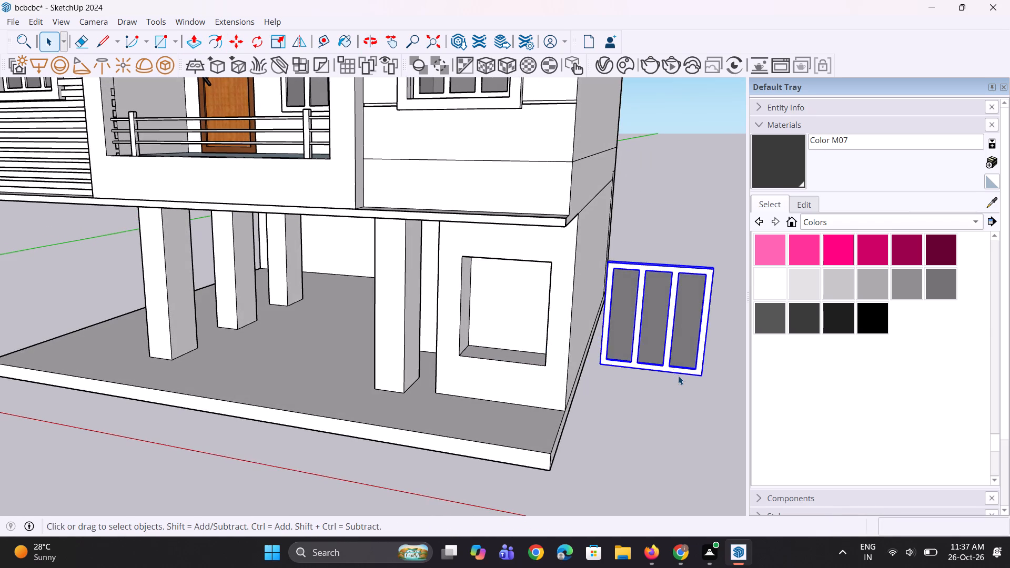
{"action": "scroll", "coordinate": [679, 376], "scroll_direction": "up", "scroll_amount": 2}
{"action": "key", "text": "m"}
{"action": "left_click", "coordinate": [705, 378]}
{"action": "scroll", "coordinate": [572, 379], "scroll_direction": "up", "scroll_amount": 2}
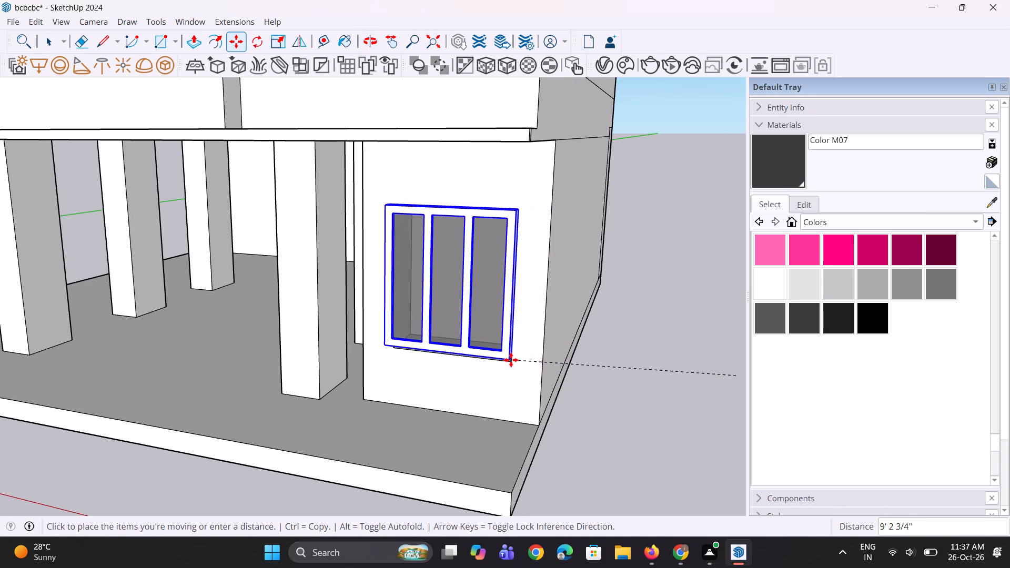
{"action": "left_click", "coordinate": [517, 363]}
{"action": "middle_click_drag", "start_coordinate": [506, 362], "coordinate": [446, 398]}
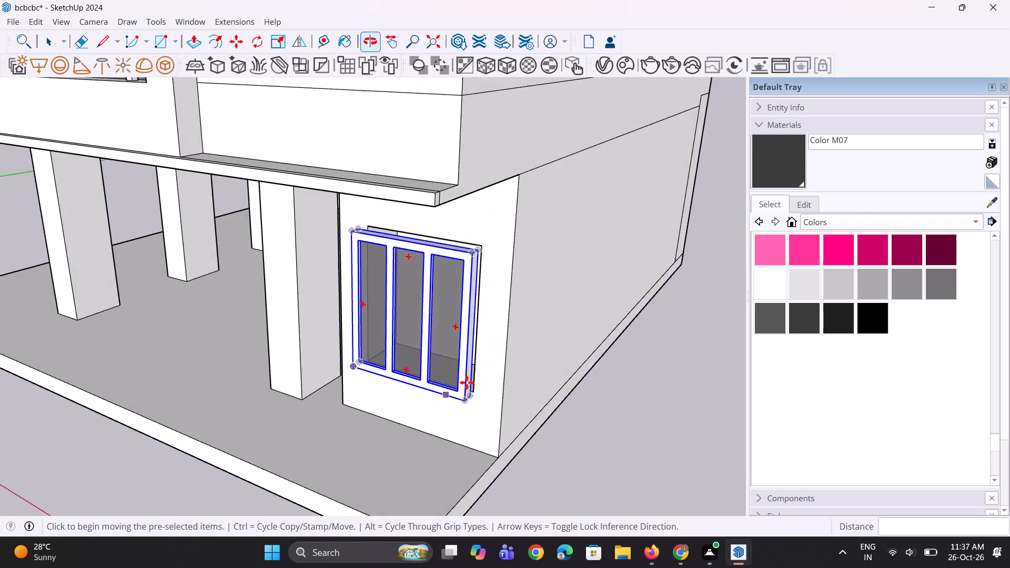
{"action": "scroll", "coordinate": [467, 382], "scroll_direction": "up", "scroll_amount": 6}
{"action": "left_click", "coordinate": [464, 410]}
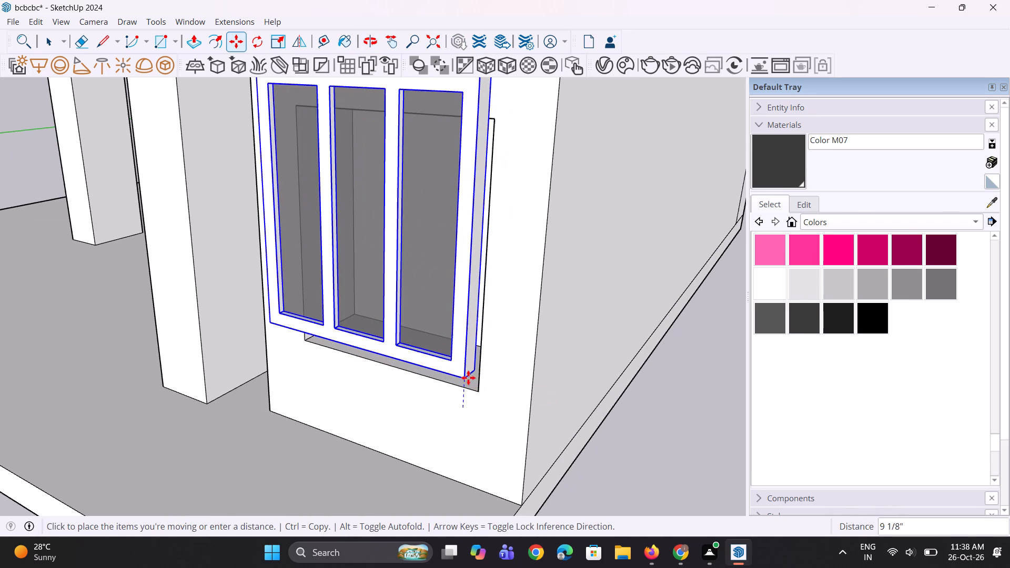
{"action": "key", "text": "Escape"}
Move the three-pane window about 1' 1" across the front of the opening, toward the columns.
{"action": "middle_click_drag", "start_coordinate": [464, 404], "coordinate": [530, 412]}
{"action": "scroll", "coordinate": [518, 412], "scroll_direction": "up", "scroll_amount": 1}
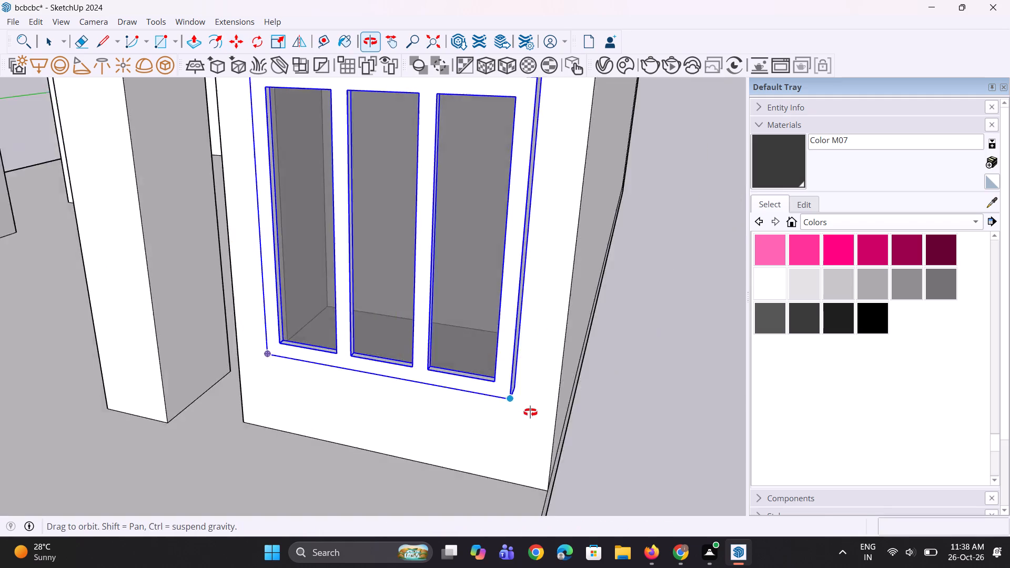
{"action": "middle_click_drag", "start_coordinate": [530, 412], "coordinate": [627, 338]}
{"action": "left_click", "coordinate": [567, 332]}
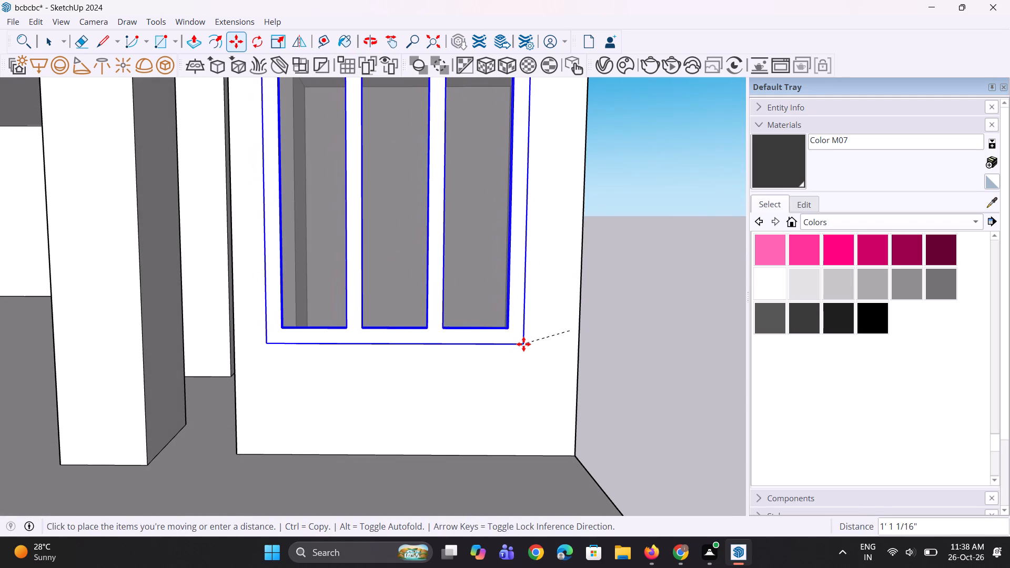
{"action": "left_click", "coordinate": [524, 344]}
{"action": "middle_click_drag", "start_coordinate": [516, 313], "coordinate": [423, 329]}
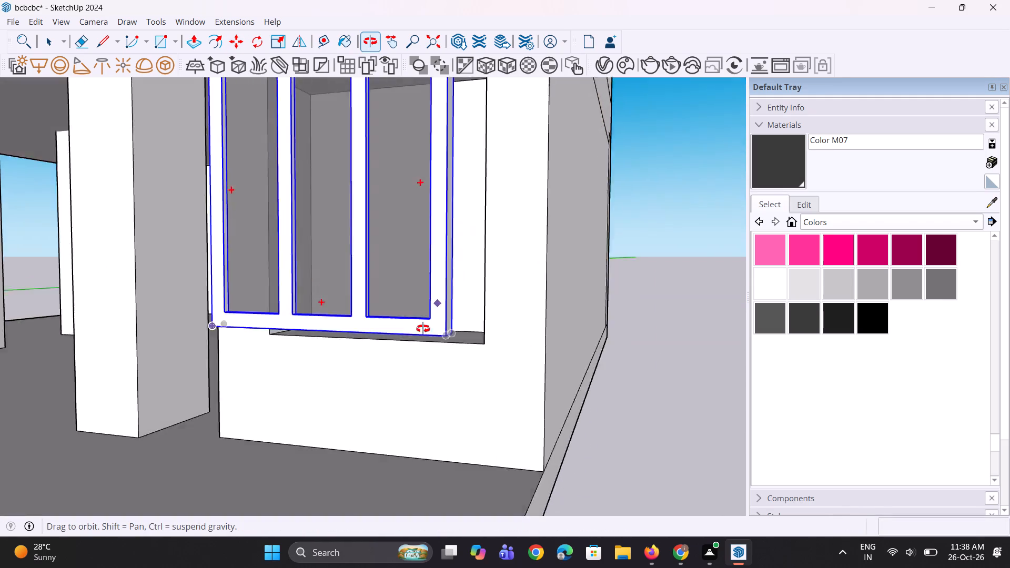
{"action": "middle_click_drag", "start_coordinate": [423, 329], "coordinate": [530, 429]}
{"action": "scroll", "coordinate": [539, 155], "scroll_direction": "up", "scroll_amount": 2}
{"action": "key", "text": "space"}
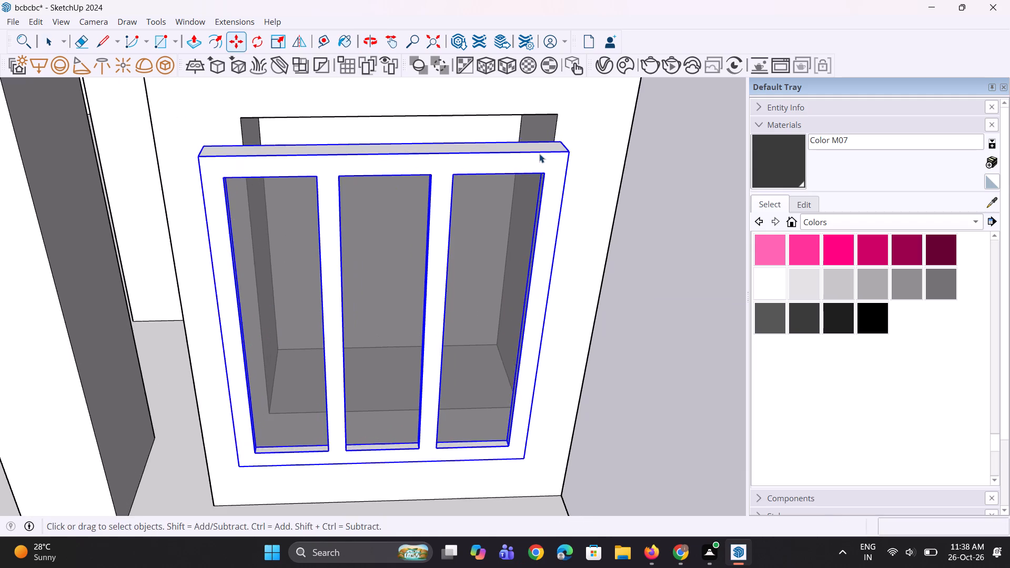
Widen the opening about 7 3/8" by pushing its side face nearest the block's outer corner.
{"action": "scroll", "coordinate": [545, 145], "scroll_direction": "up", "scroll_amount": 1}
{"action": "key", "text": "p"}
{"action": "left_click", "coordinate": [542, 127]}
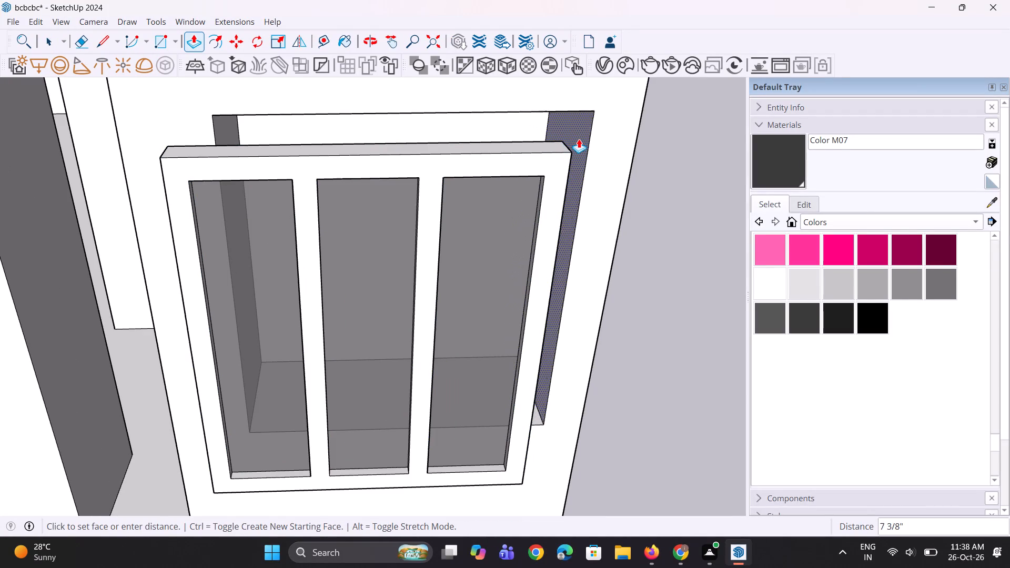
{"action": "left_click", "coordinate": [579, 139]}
Move the three-pane window about 2' 2 11/16" so its base sits on the lower edge of the opening.
{"action": "middle_click_drag", "start_coordinate": [474, 355], "coordinate": [471, 326]}
{"action": "left_click_drag", "start_coordinate": [474, 331], "coordinate": [502, 411]}
{"action": "key", "text": "space"}
{"action": "scroll", "coordinate": [502, 411], "scroll_direction": "up", "scroll_amount": 1}
{"action": "left_click", "coordinate": [502, 411]}
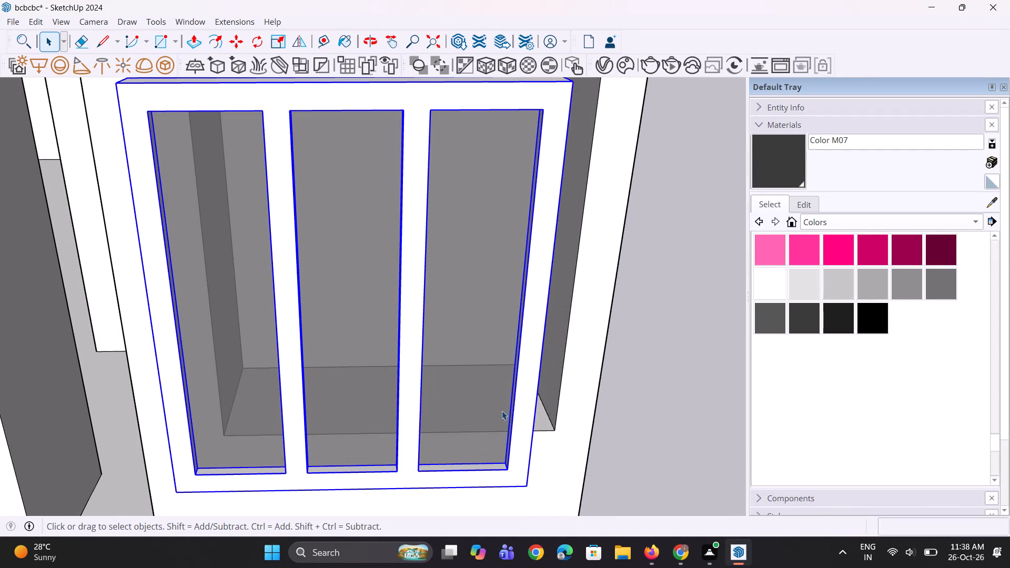
{"action": "key", "text": "m"}
{"action": "left_click", "coordinate": [524, 486]}
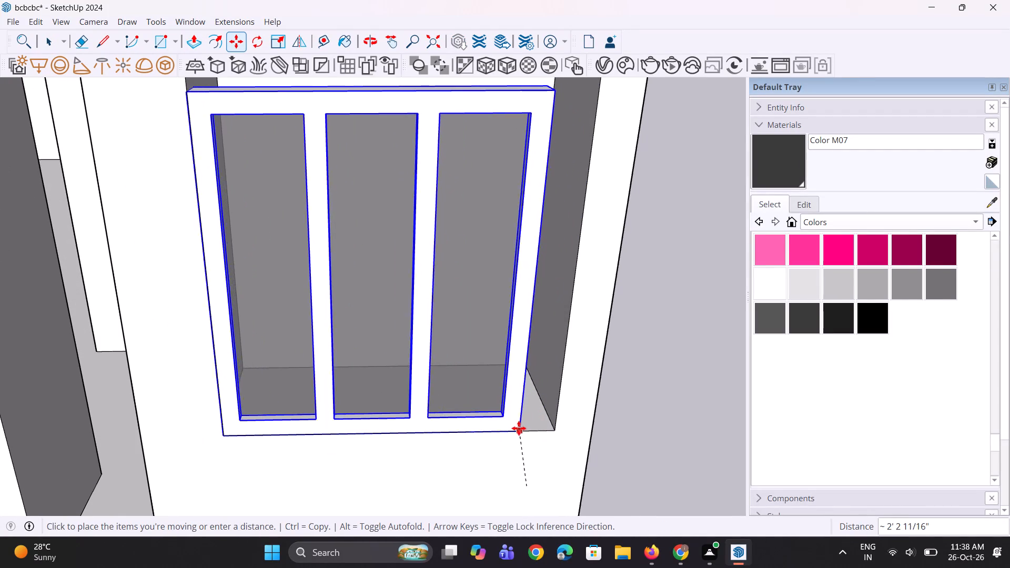
{"action": "left_click", "coordinate": [521, 428]}
Narrow the opening about 8 3/16" by pulling its outer side face in to the window frame's edge.
{"action": "middle_click_drag", "start_coordinate": [572, 412], "coordinate": [549, 414]}
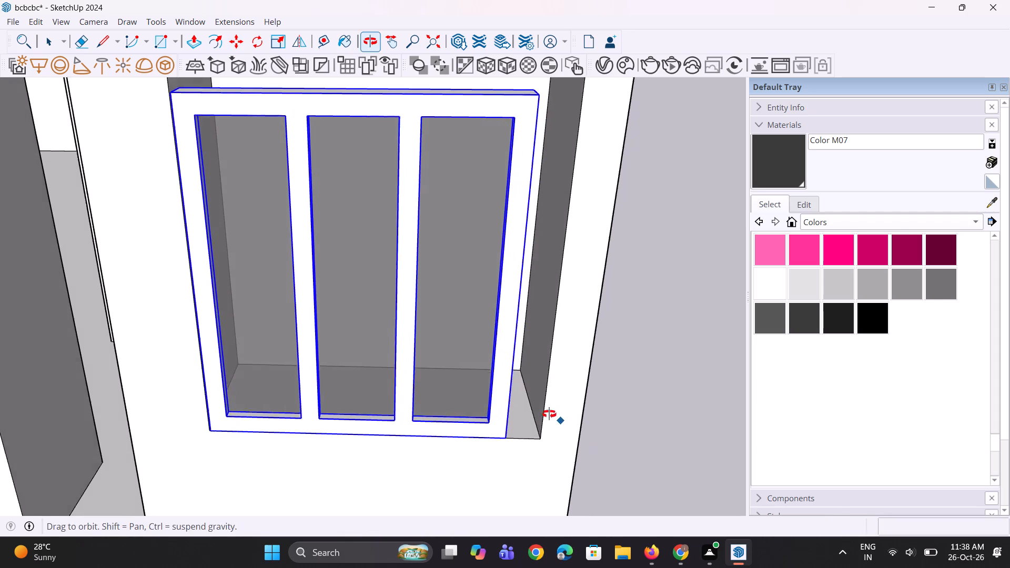
{"action": "middle_click_drag", "start_coordinate": [549, 414], "coordinate": [549, 414]}
{"action": "scroll", "coordinate": [466, 440], "scroll_direction": "down", "scroll_amount": 5}
{"action": "middle_click_drag", "start_coordinate": [510, 401], "coordinate": [457, 369]}
{"action": "scroll", "coordinate": [480, 413], "scroll_direction": "up", "scroll_amount": 2}
{"action": "middle_click_drag", "start_coordinate": [504, 439], "coordinate": [522, 439]}
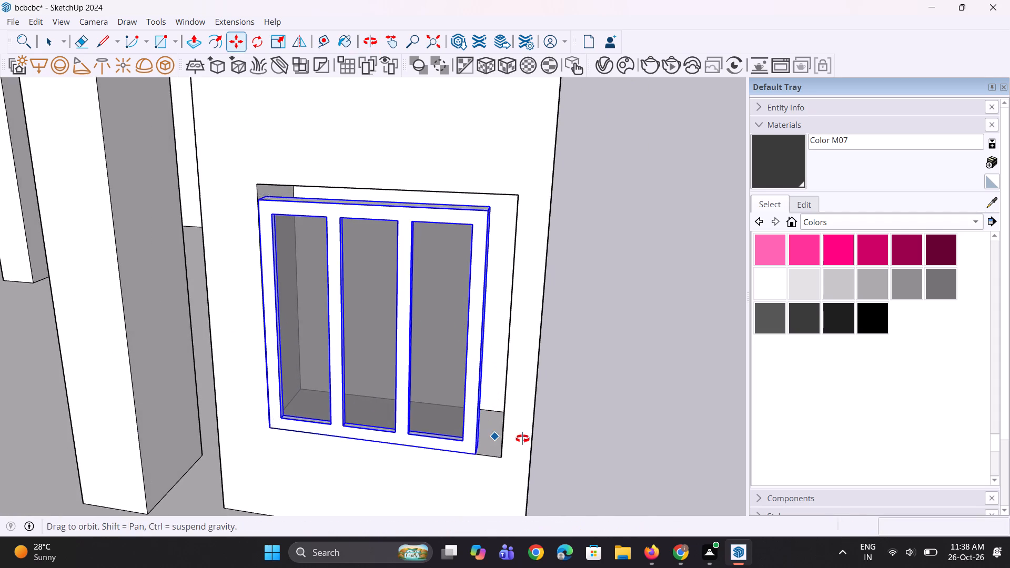
{"action": "middle_click_drag", "start_coordinate": [522, 439], "coordinate": [580, 418]}
{"action": "key", "text": "space"}
{"action": "scroll", "coordinate": [551, 381], "scroll_direction": "up", "scroll_amount": 1}
{"action": "key", "text": "p"}
{"action": "left_click", "coordinate": [539, 345]}
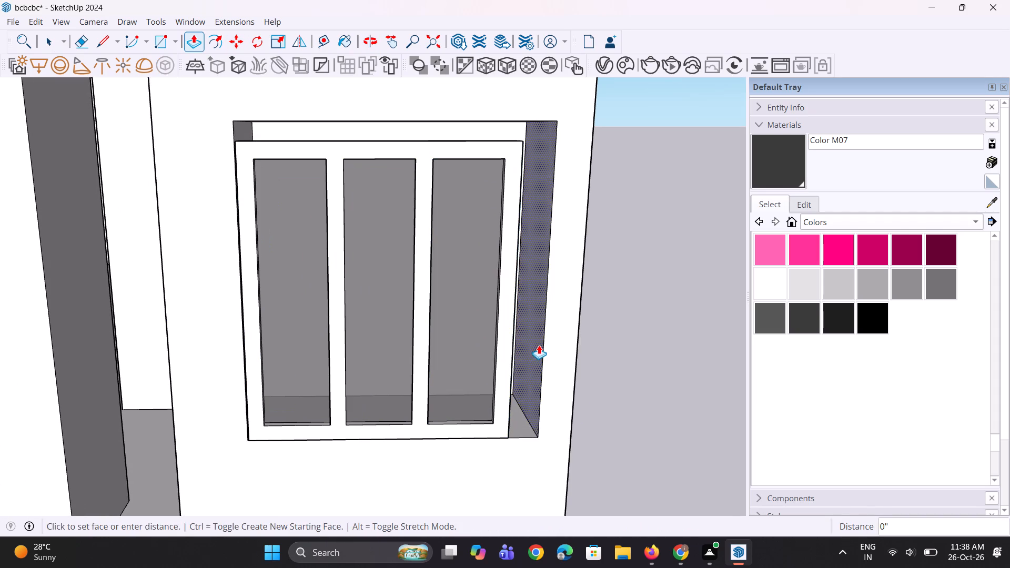
{"action": "left_click", "coordinate": [514, 380]}
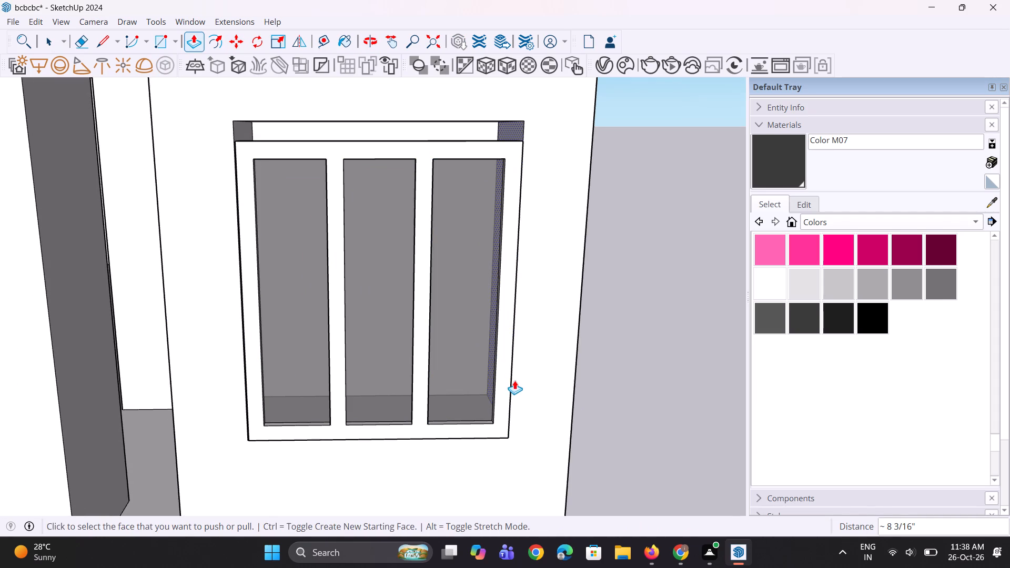
Lower the opening's top face about 3 1/16" toward the window frame.
{"action": "scroll", "coordinate": [419, 145], "scroll_direction": "up", "scroll_amount": 1}
{"action": "middle_click_drag", "start_coordinate": [435, 143], "coordinate": [415, 133]}
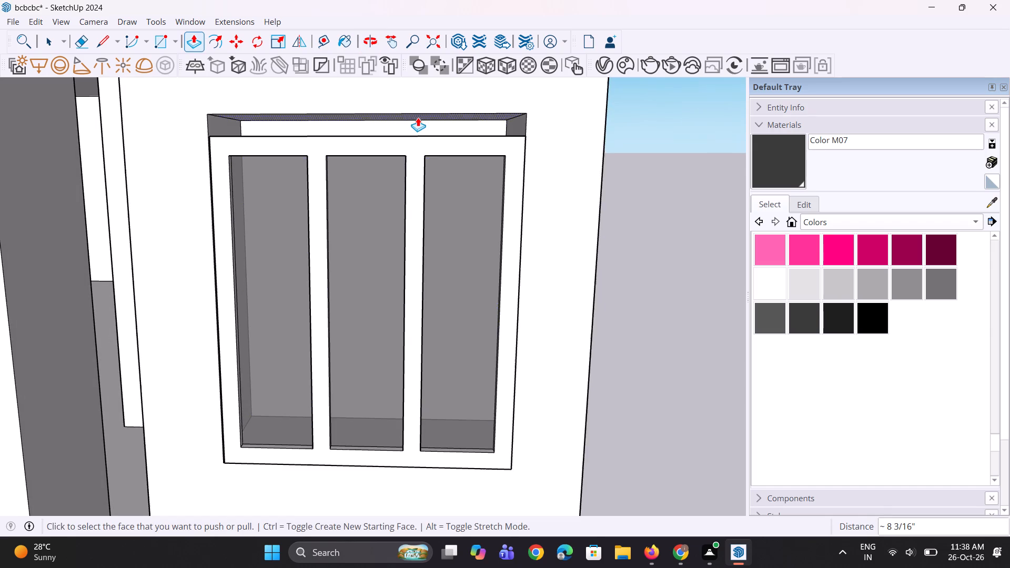
{"action": "scroll", "coordinate": [418, 117], "scroll_direction": "up", "scroll_amount": 5}
{"action": "left_click", "coordinate": [419, 118]}
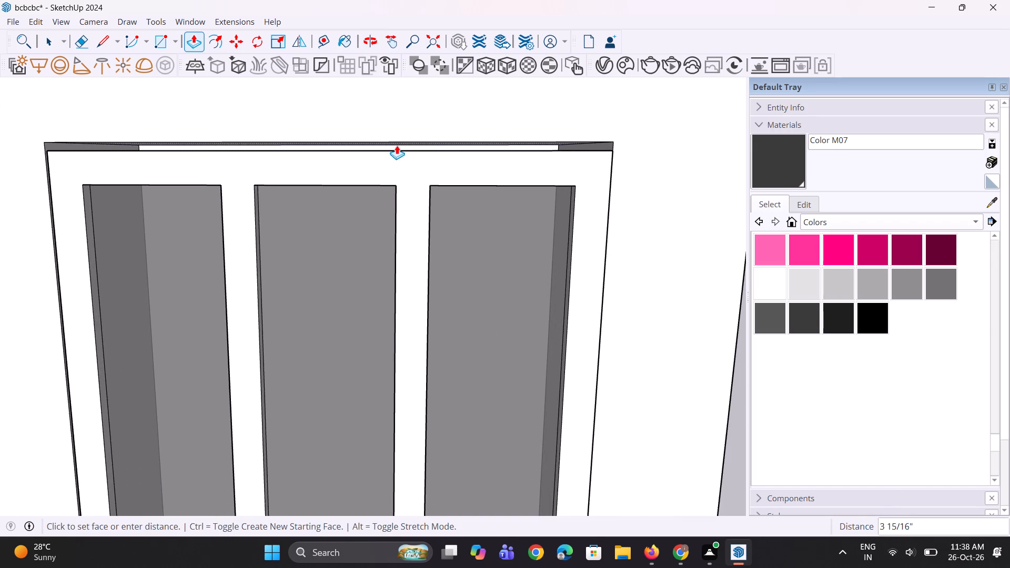
{"action": "left_click", "coordinate": [393, 139]}
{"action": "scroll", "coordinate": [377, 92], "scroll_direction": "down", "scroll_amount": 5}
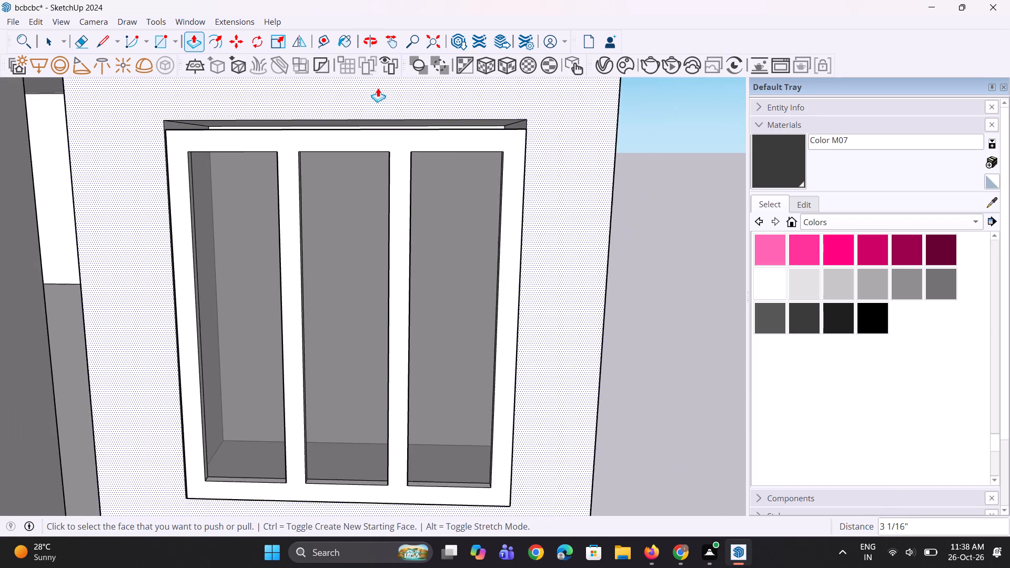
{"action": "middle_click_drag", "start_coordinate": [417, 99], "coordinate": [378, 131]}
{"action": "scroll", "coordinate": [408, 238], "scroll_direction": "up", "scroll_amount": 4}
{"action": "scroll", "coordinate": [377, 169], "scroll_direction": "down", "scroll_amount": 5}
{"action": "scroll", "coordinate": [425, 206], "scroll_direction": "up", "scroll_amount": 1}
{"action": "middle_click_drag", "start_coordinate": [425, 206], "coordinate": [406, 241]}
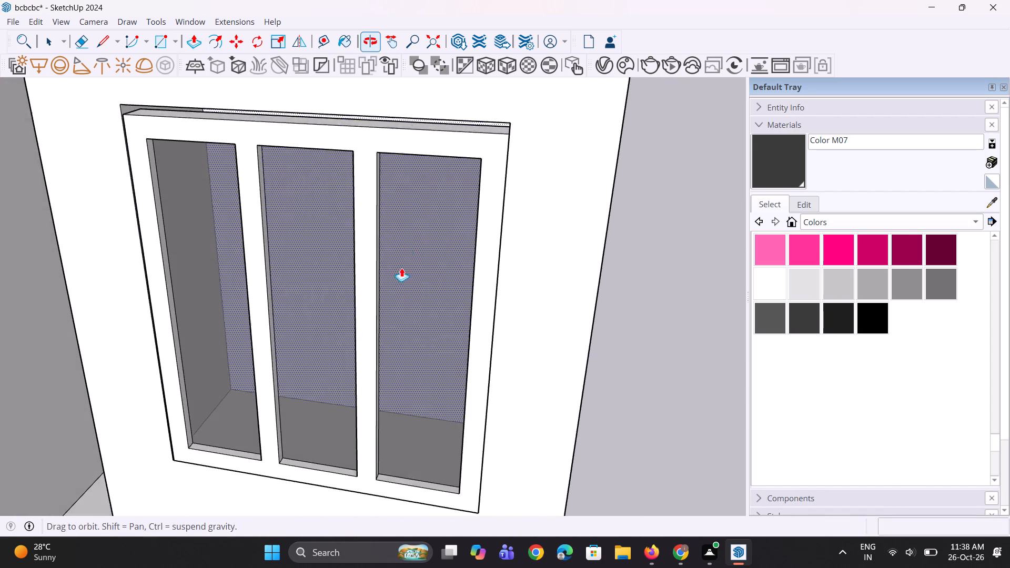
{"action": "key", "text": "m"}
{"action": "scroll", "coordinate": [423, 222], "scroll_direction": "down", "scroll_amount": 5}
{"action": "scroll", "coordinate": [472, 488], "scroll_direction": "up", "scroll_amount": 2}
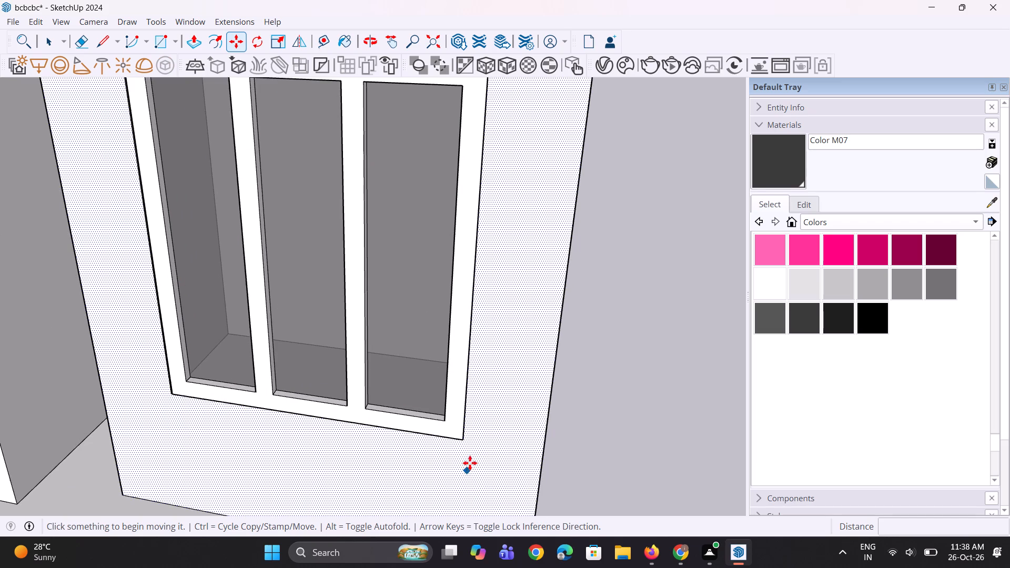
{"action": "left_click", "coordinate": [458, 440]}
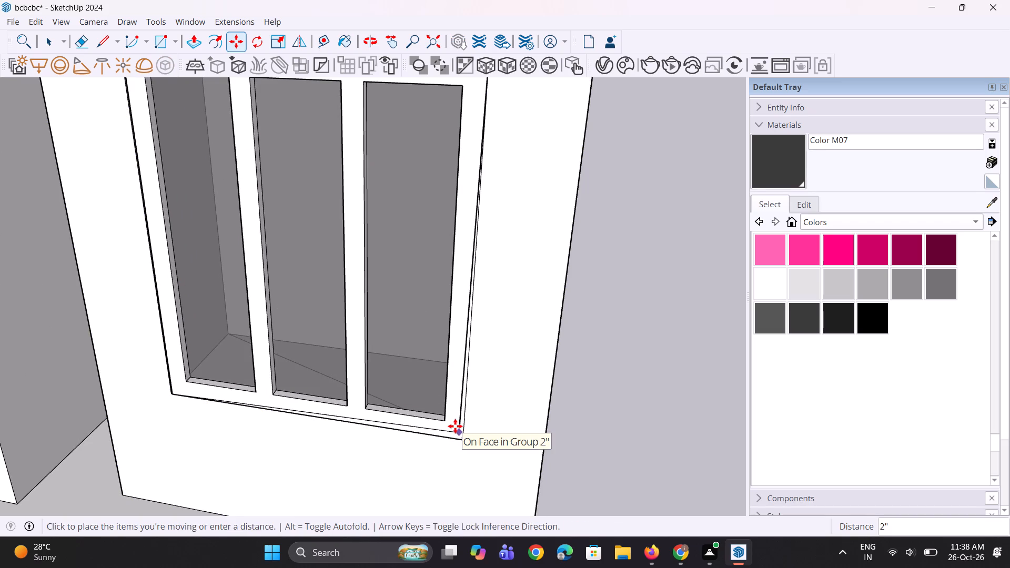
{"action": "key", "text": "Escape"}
Move the three-pane window slightly inward so it sits recessed within the opening.
{"action": "key", "text": "space"}
{"action": "left_click", "coordinate": [455, 426]}
{"action": "key", "text": "m"}
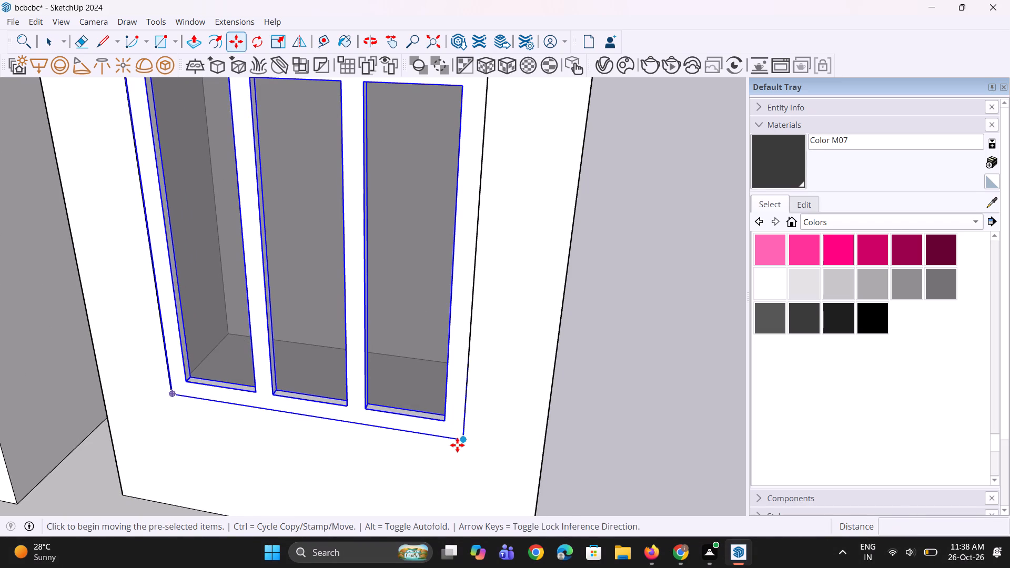
{"action": "left_click", "coordinate": [457, 445]}
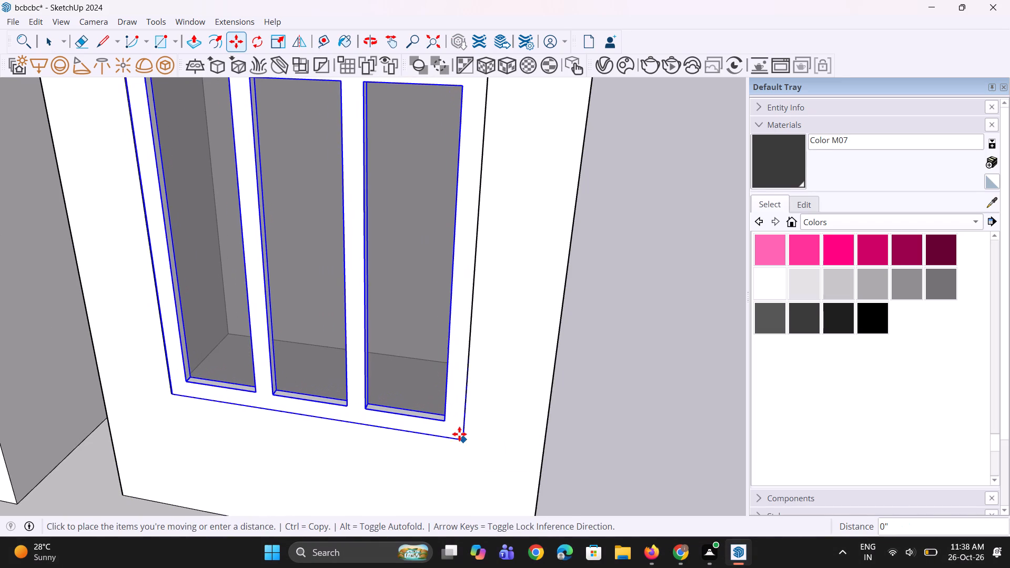
{"action": "left_click", "coordinate": [459, 429]}
Lower the opening's top face about 2 1/8" so it meets the top of the three-pane window frame.
{"action": "middle_click_drag", "start_coordinate": [434, 480], "coordinate": [445, 465]}
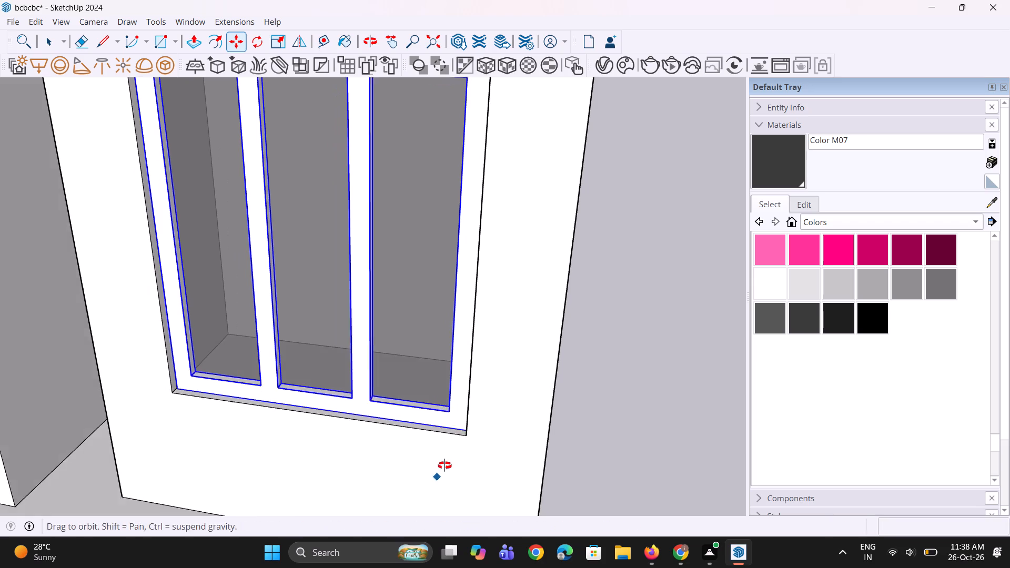
{"action": "middle_click_drag", "start_coordinate": [445, 465], "coordinate": [445, 465]}
{"action": "scroll", "coordinate": [496, 482], "scroll_direction": "down", "scroll_amount": 6}
{"action": "middle_click_drag", "start_coordinate": [446, 409], "coordinate": [450, 328]}
{"action": "scroll", "coordinate": [422, 245], "scroll_direction": "up", "scroll_amount": 4}
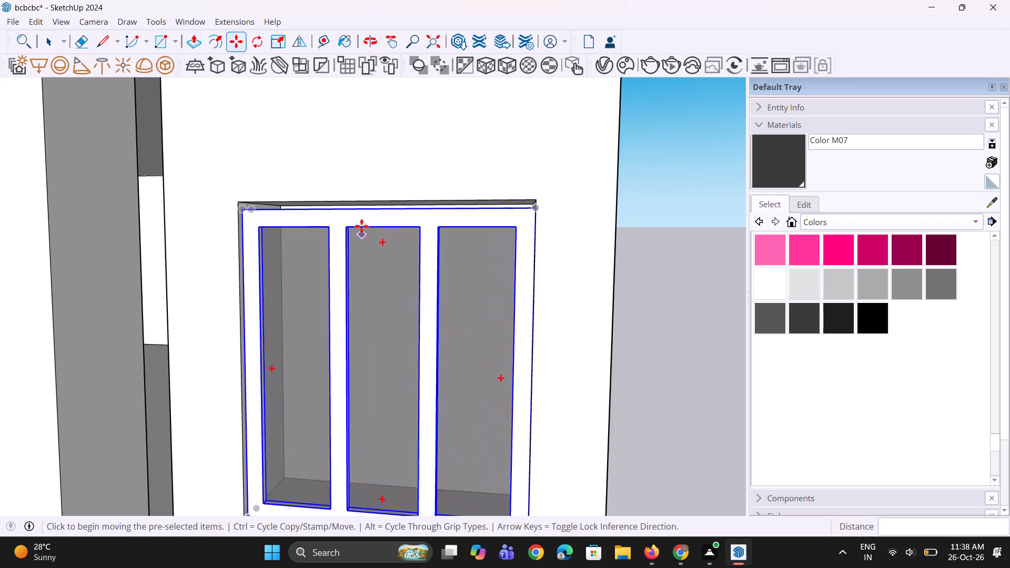
{"action": "scroll", "coordinate": [361, 227], "scroll_direction": "up", "scroll_amount": 1}
{"action": "middle_click_drag", "start_coordinate": [362, 226], "coordinate": [391, 193]}
{"action": "scroll", "coordinate": [391, 193], "scroll_direction": "up", "scroll_amount": 2}
{"action": "key", "text": "p"}
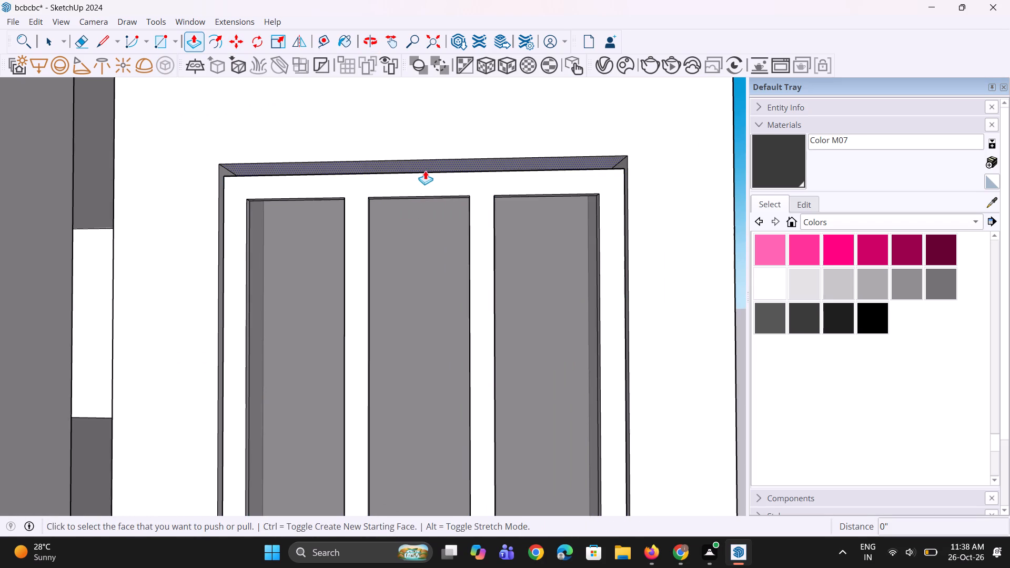
{"action": "left_click", "coordinate": [427, 167]}
{"action": "left_click", "coordinate": [416, 178]}
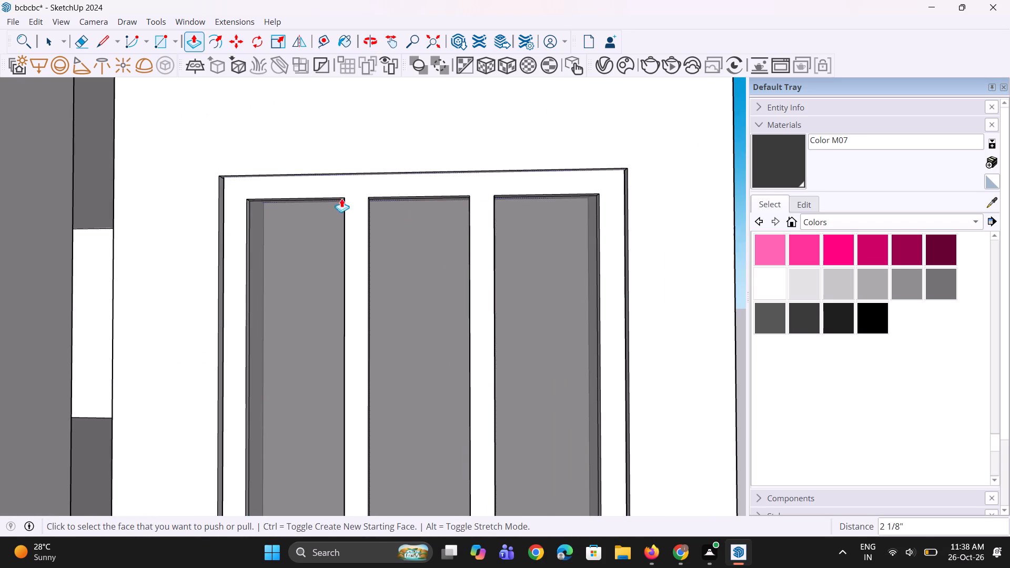
Examine the fit of the recessed window in the ground-floor block's front wall, close up and from farther back.
{"action": "scroll", "coordinate": [190, 250], "scroll_direction": "up", "scroll_amount": 2}
{"action": "scroll", "coordinate": [235, 263], "scroll_direction": "down", "scroll_amount": 5}
{"action": "scroll", "coordinate": [389, 266], "scroll_direction": "up", "scroll_amount": 1}
{"action": "middle_click_drag", "start_coordinate": [389, 266], "coordinate": [403, 307]}
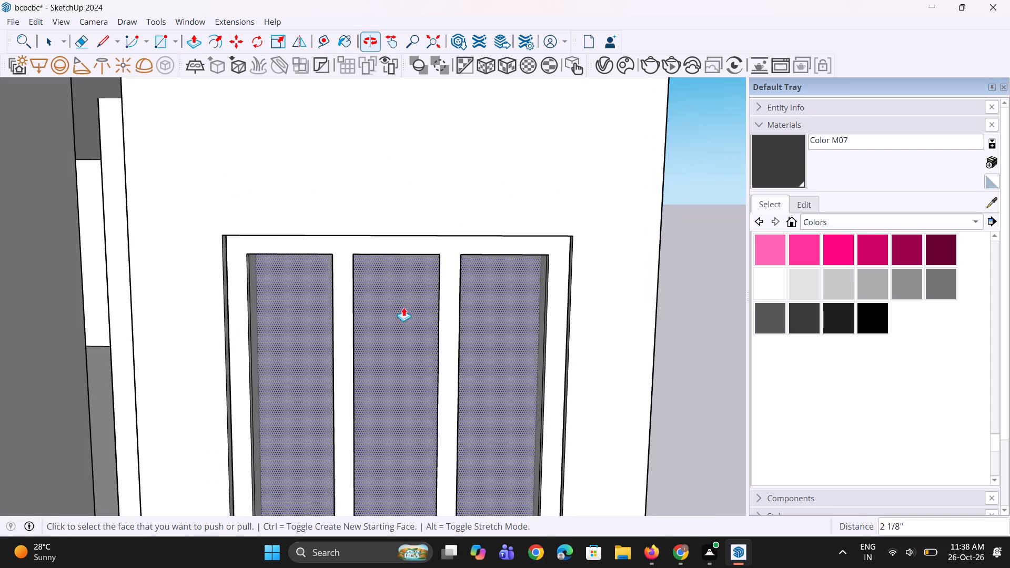
{"action": "scroll", "coordinate": [387, 281], "scroll_direction": "down", "scroll_amount": 5}
{"action": "key", "text": "space"}
{"action": "left_click", "coordinate": [669, 322]}
{"action": "key", "text": "space"}
{"action": "scroll", "coordinate": [87, 307], "scroll_direction": "down", "scroll_amount": 5}
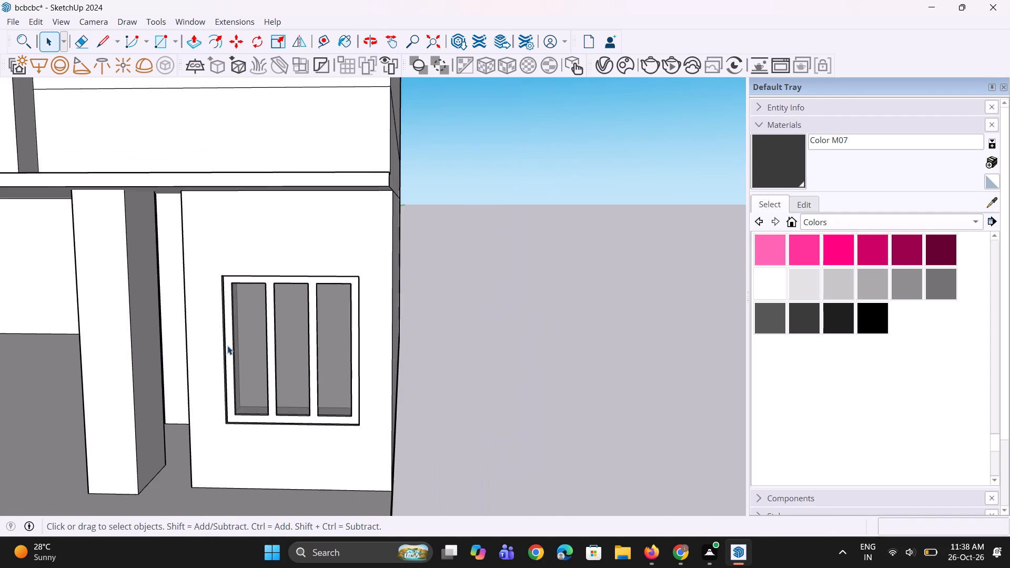
{"action": "middle_click_drag", "start_coordinate": [227, 346], "coordinate": [275, 346]}
{"action": "scroll", "coordinate": [261, 346], "scroll_direction": "up", "scroll_amount": 1}
{"action": "scroll", "coordinate": [255, 352], "scroll_direction": "down", "scroll_amount": 5}
{"action": "middle_click_drag", "start_coordinate": [274, 352], "coordinate": [252, 346]}
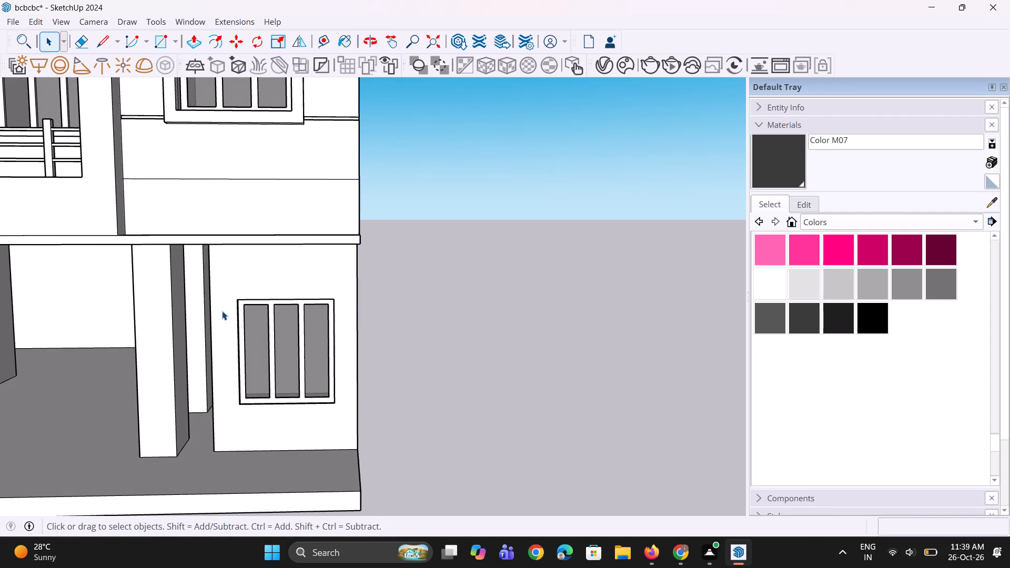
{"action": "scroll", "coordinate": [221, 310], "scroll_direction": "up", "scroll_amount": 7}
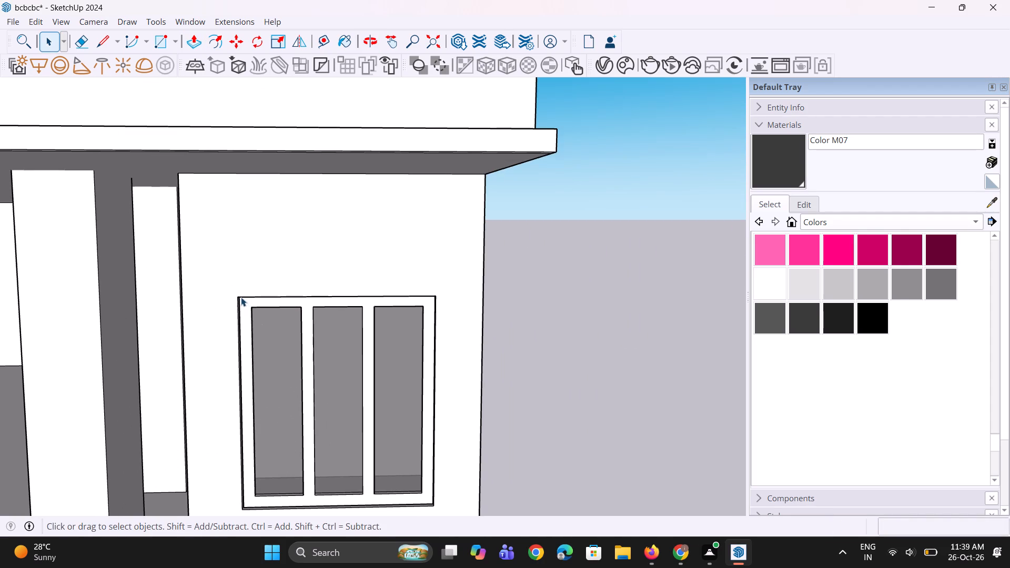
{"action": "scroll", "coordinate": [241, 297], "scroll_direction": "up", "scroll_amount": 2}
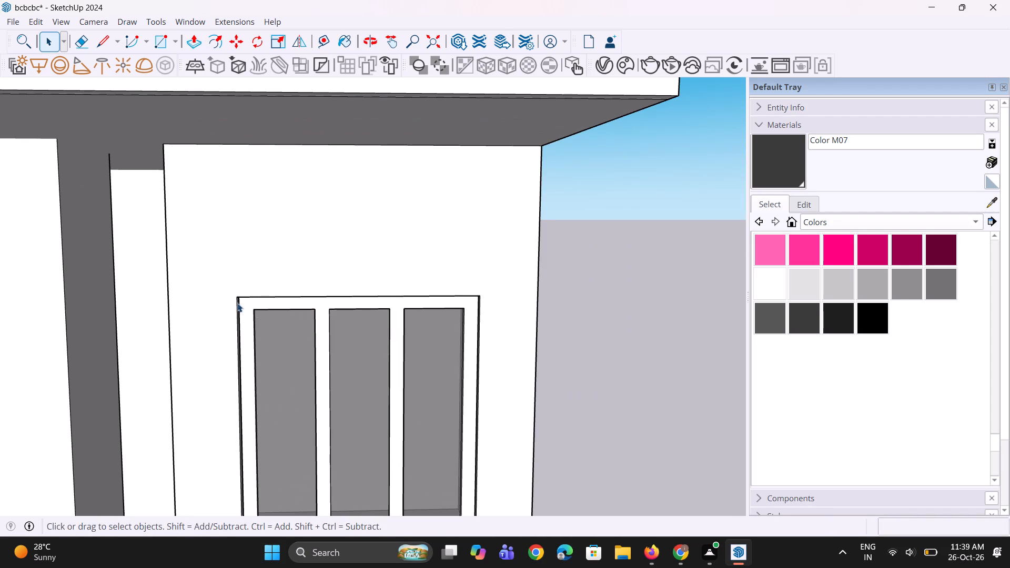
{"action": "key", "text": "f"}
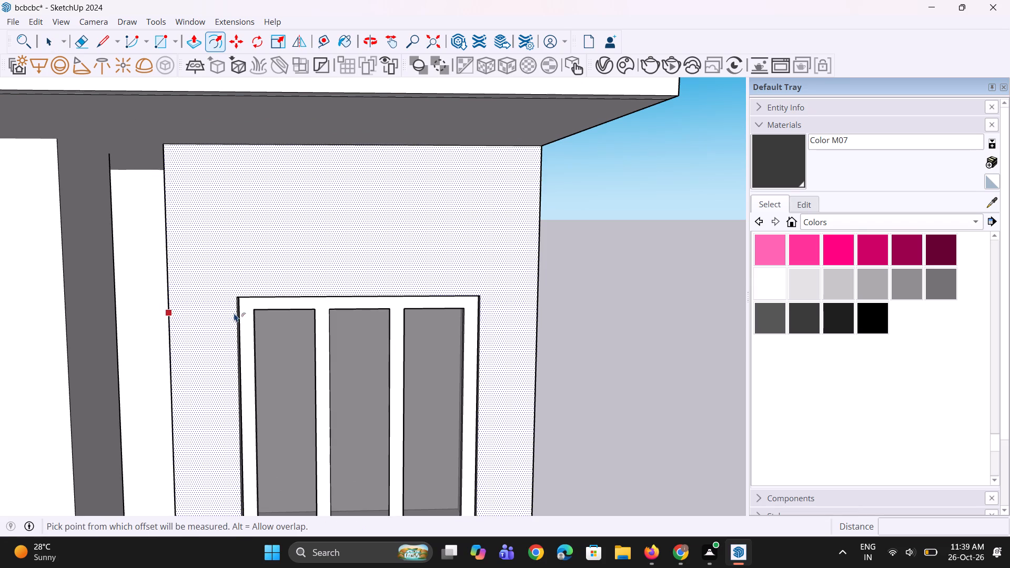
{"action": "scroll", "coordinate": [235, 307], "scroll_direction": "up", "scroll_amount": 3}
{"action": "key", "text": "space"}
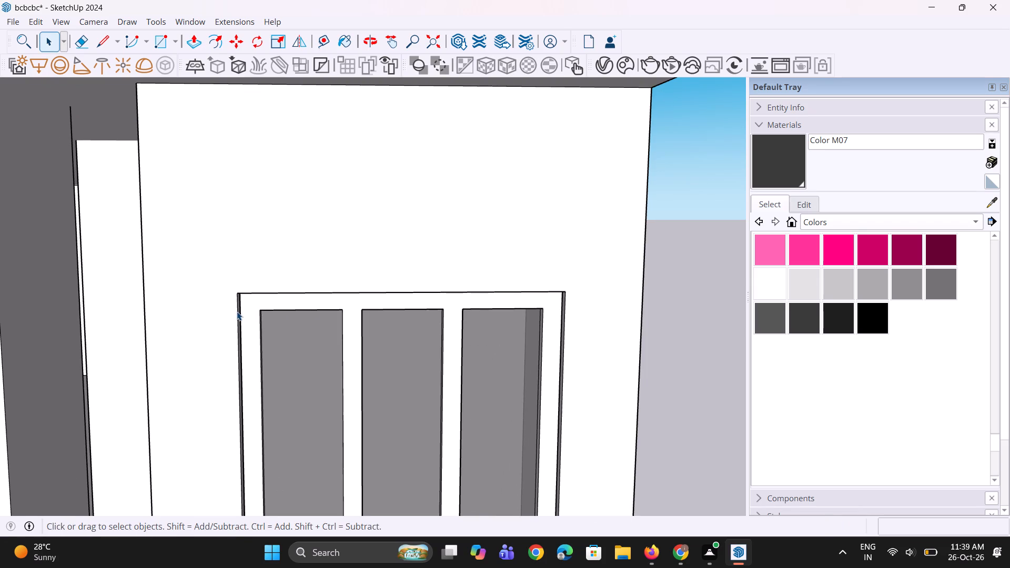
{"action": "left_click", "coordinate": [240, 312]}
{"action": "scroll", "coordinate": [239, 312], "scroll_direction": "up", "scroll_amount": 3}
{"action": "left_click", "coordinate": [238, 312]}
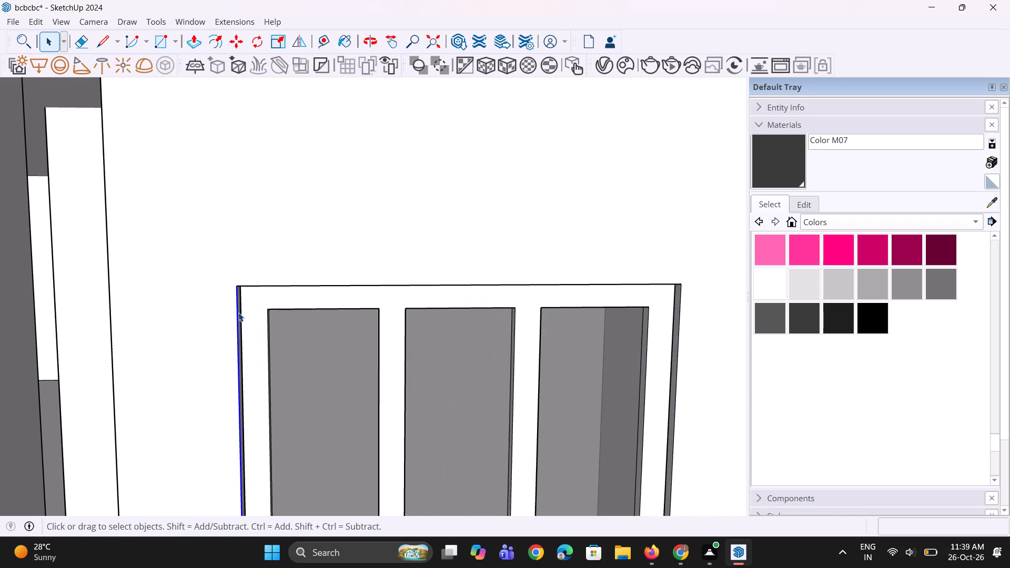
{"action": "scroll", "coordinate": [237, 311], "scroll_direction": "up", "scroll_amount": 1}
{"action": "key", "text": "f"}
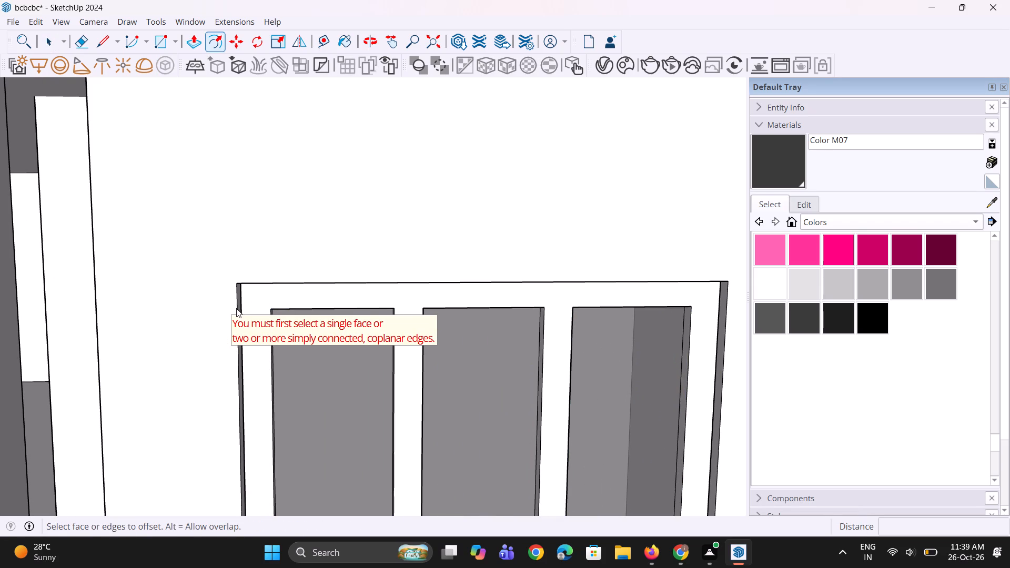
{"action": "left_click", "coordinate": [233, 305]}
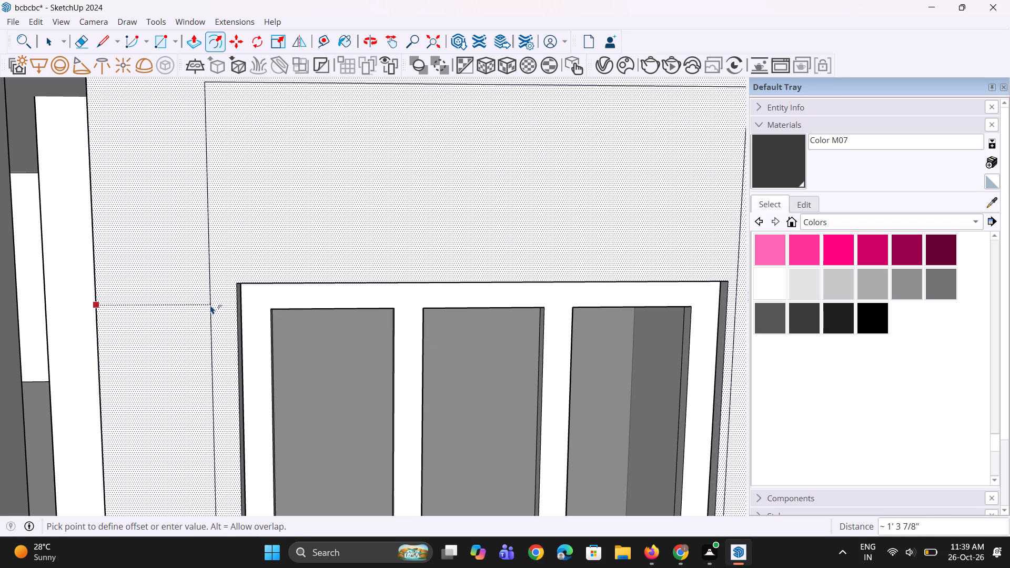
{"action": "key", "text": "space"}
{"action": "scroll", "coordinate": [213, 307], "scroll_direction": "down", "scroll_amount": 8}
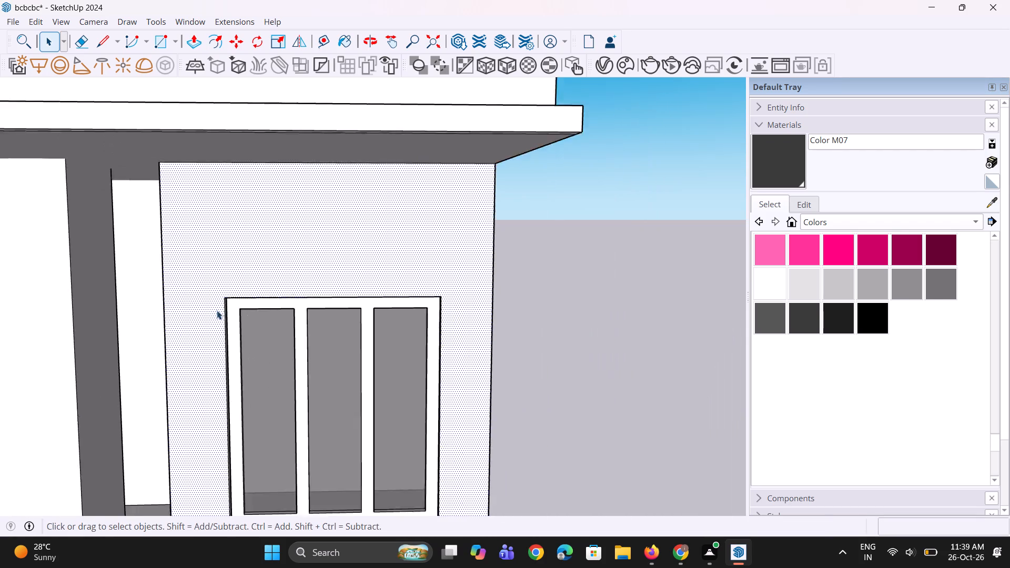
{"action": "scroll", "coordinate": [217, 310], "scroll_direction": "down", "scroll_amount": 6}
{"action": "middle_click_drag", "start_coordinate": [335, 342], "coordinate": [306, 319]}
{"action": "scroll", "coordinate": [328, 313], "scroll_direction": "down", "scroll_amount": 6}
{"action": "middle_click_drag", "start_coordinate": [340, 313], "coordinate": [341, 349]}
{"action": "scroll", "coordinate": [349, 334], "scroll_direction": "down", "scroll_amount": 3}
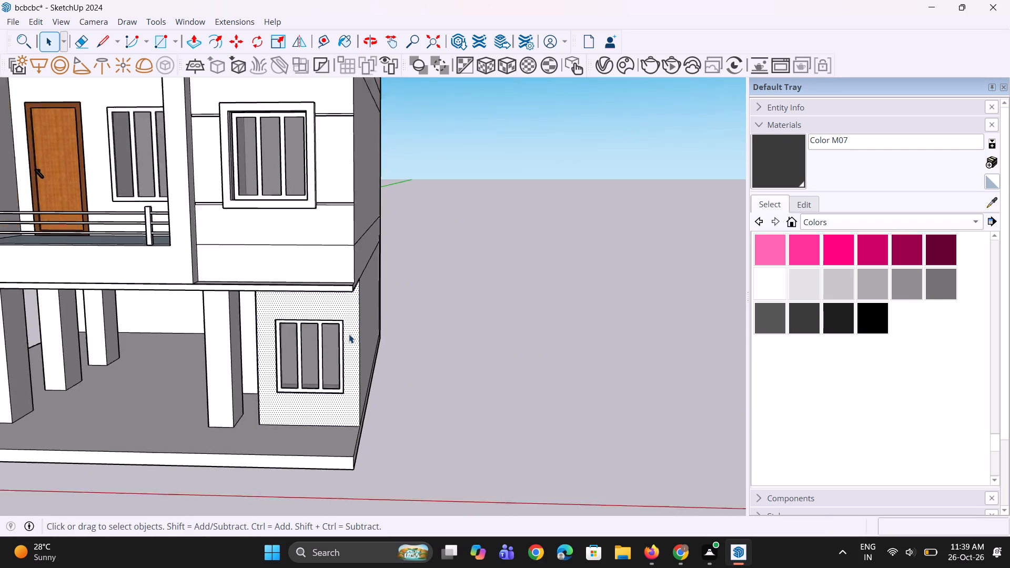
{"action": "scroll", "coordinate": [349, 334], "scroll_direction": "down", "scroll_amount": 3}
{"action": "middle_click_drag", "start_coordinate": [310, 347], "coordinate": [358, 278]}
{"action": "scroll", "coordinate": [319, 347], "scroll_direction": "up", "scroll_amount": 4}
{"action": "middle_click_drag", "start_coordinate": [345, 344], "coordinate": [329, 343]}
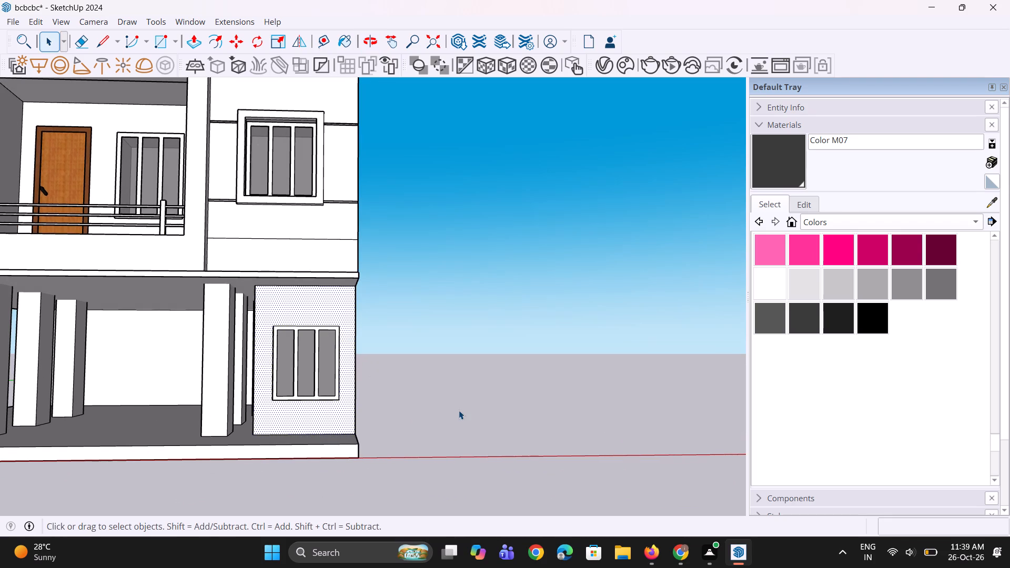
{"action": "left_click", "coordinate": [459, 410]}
Draw a horizontal line about 8' 11 15/16" long across the block's front wall, above the window.
{"action": "scroll", "coordinate": [450, 408], "scroll_direction": "up", "scroll_amount": 1}
{"action": "middle_click_drag", "start_coordinate": [443, 405], "coordinate": [422, 425]}
{"action": "scroll", "coordinate": [341, 347], "scroll_direction": "up", "scroll_amount": 2}
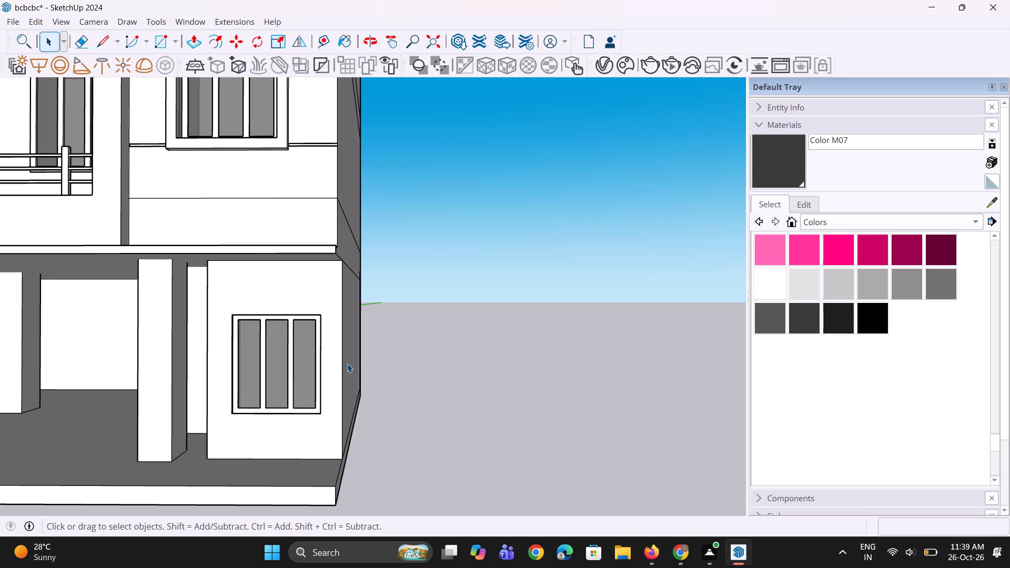
{"action": "scroll", "coordinate": [340, 362], "scroll_direction": "down", "scroll_amount": 4}
{"action": "middle_click_drag", "start_coordinate": [336, 362], "coordinate": [326, 362]}
{"action": "scroll", "coordinate": [268, 334], "scroll_direction": "up", "scroll_amount": 2}
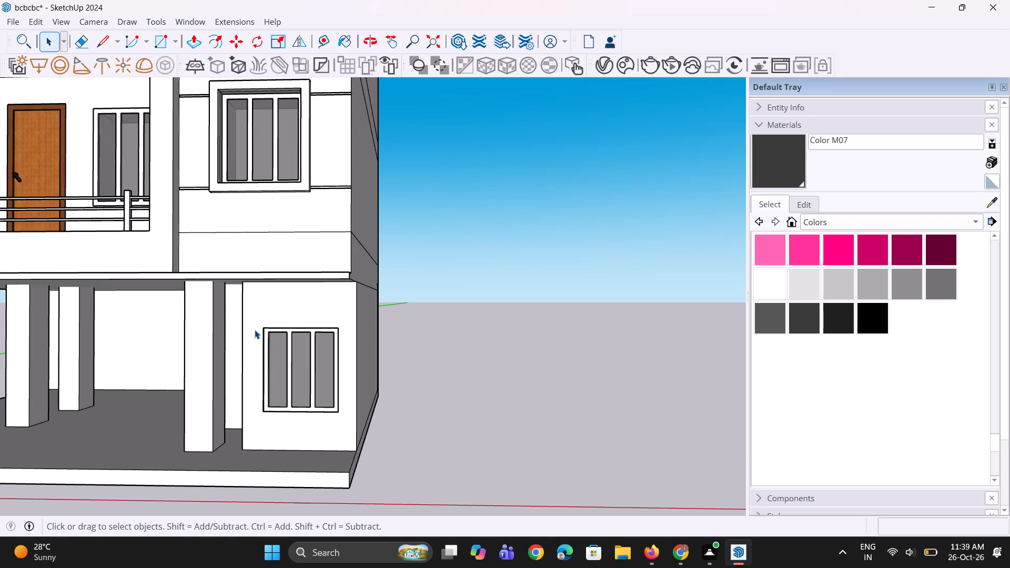
{"action": "scroll", "coordinate": [254, 329], "scroll_direction": "up", "scroll_amount": 2}
{"action": "key", "text": "l"}
{"action": "scroll", "coordinate": [238, 291], "scroll_direction": "up", "scroll_amount": 2}
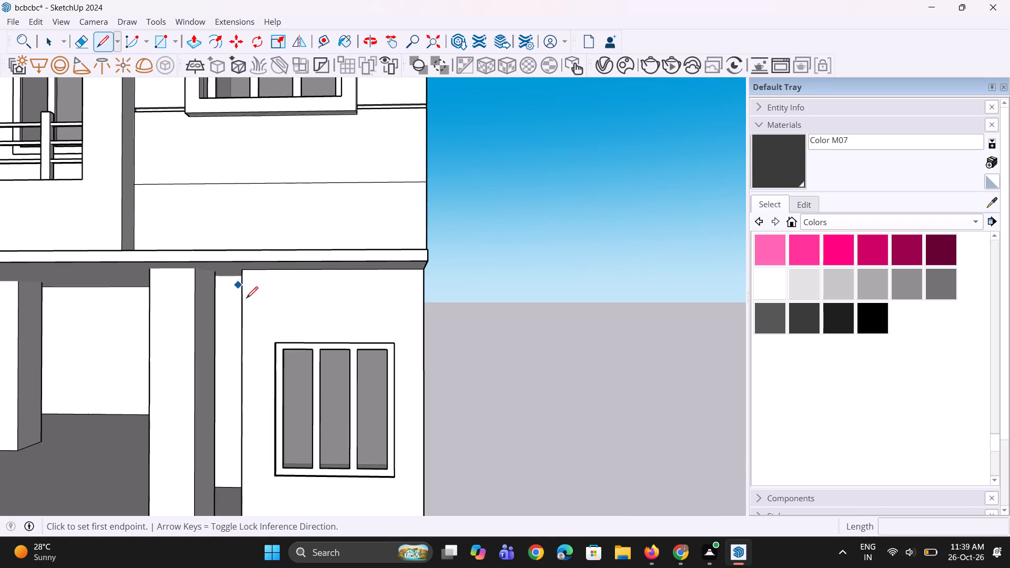
{"action": "left_click", "coordinate": [243, 303]}
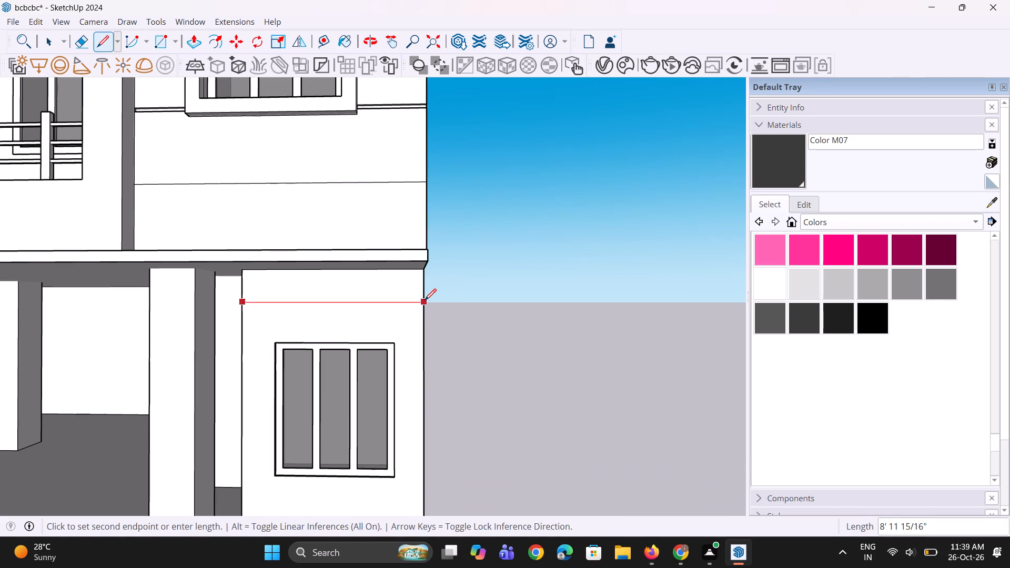
{"action": "left_click", "coordinate": [425, 300]}
{"action": "key", "text": "space"}
{"action": "key", "text": "space"}
Copy the horizontal line a short distance below itself to form a thin strip above the window.
{"action": "left_click", "coordinate": [410, 301]}
{"action": "scroll", "coordinate": [413, 310], "scroll_direction": "up", "scroll_amount": 1}
{"action": "key", "text": "m"}
{"action": "scroll", "coordinate": [429, 310], "scroll_direction": "up", "scroll_amount": 2}
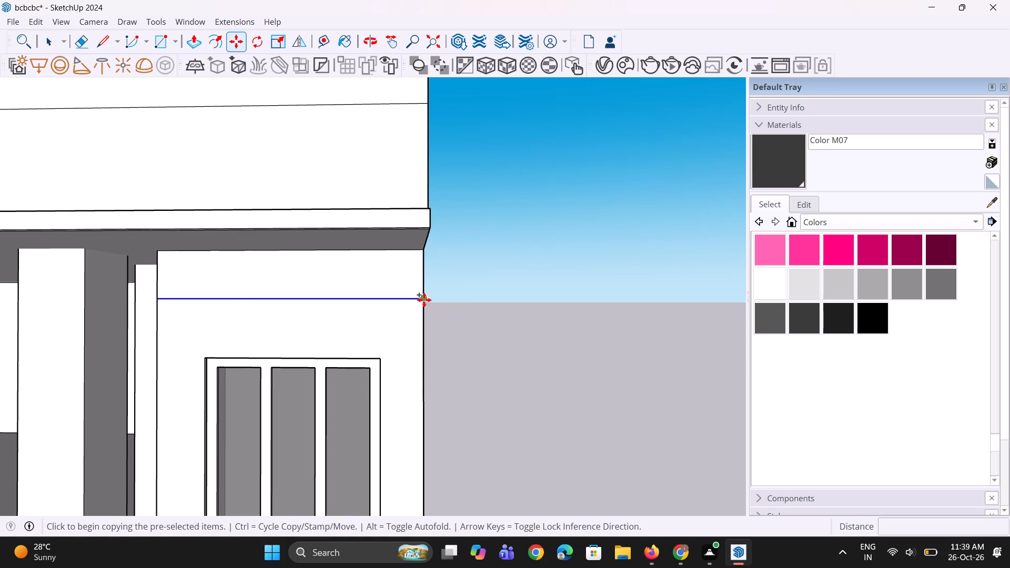
{"action": "left_click", "coordinate": [424, 300]}
{"action": "left_click", "coordinate": [427, 310]}
{"action": "key", "text": "space"}
{"action": "key", "text": "space"}
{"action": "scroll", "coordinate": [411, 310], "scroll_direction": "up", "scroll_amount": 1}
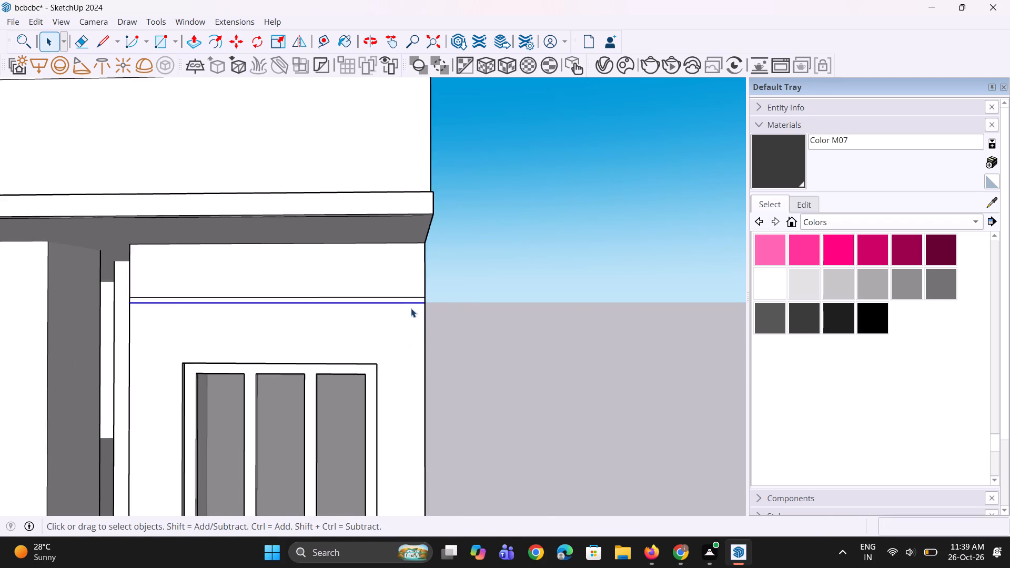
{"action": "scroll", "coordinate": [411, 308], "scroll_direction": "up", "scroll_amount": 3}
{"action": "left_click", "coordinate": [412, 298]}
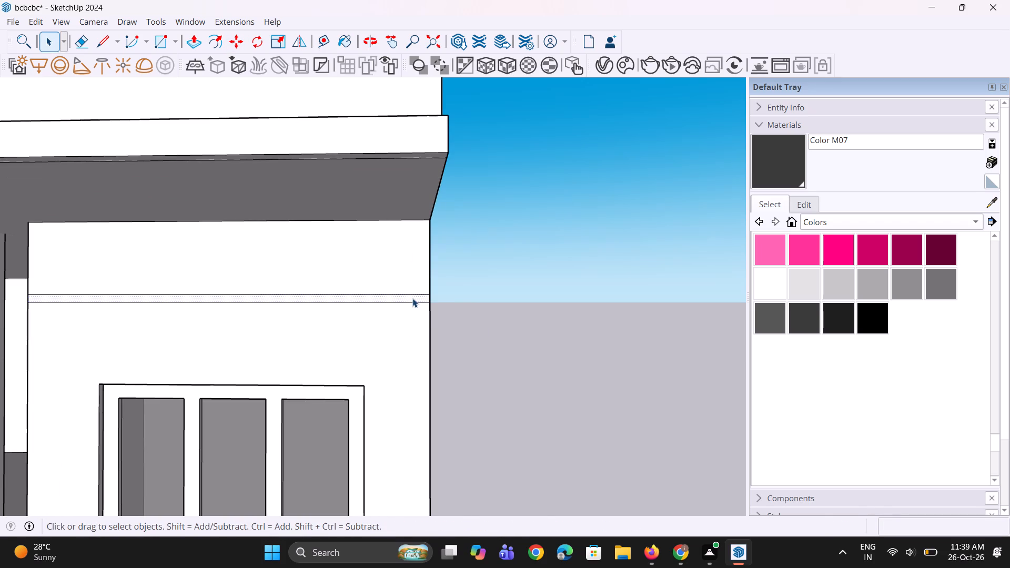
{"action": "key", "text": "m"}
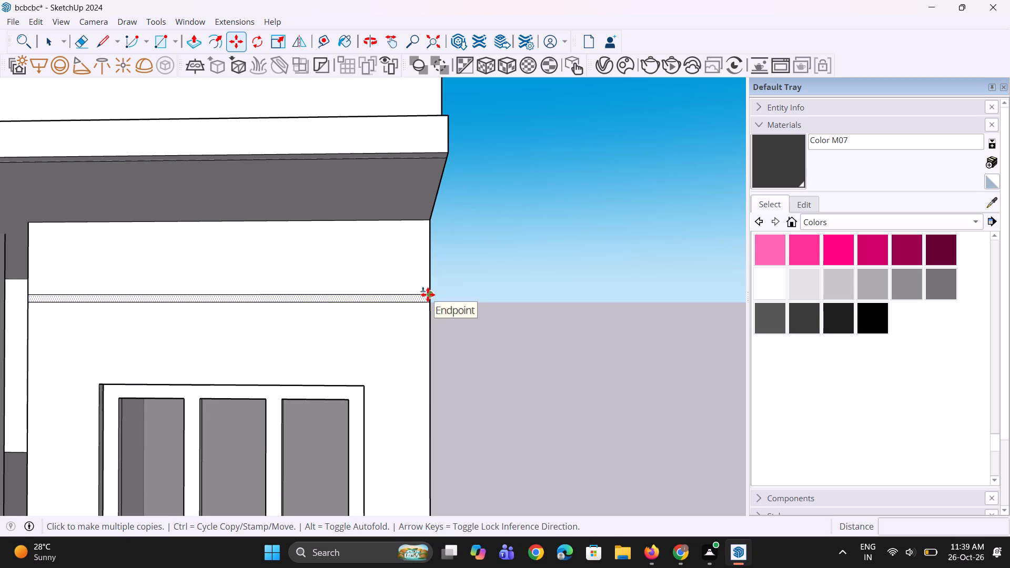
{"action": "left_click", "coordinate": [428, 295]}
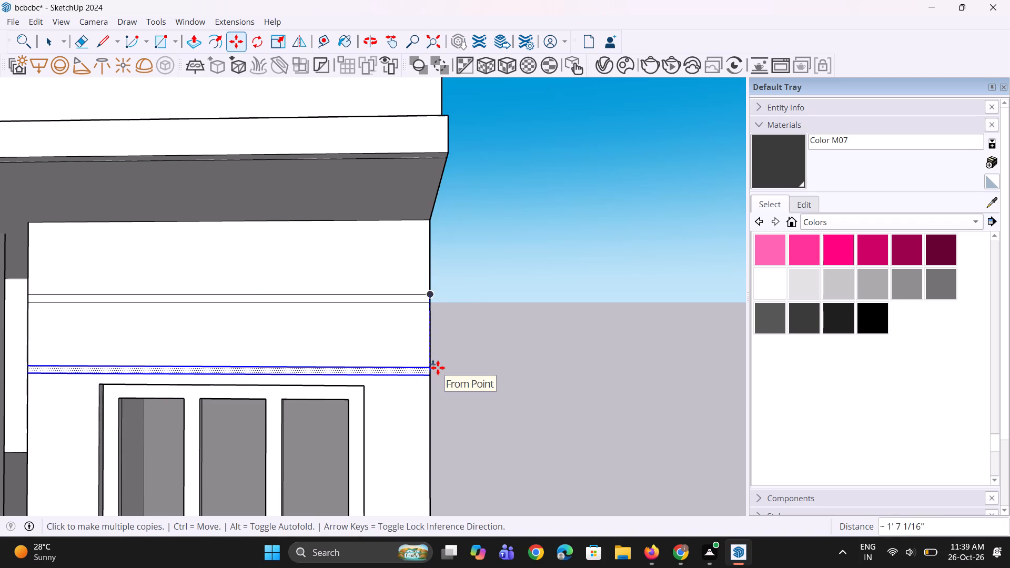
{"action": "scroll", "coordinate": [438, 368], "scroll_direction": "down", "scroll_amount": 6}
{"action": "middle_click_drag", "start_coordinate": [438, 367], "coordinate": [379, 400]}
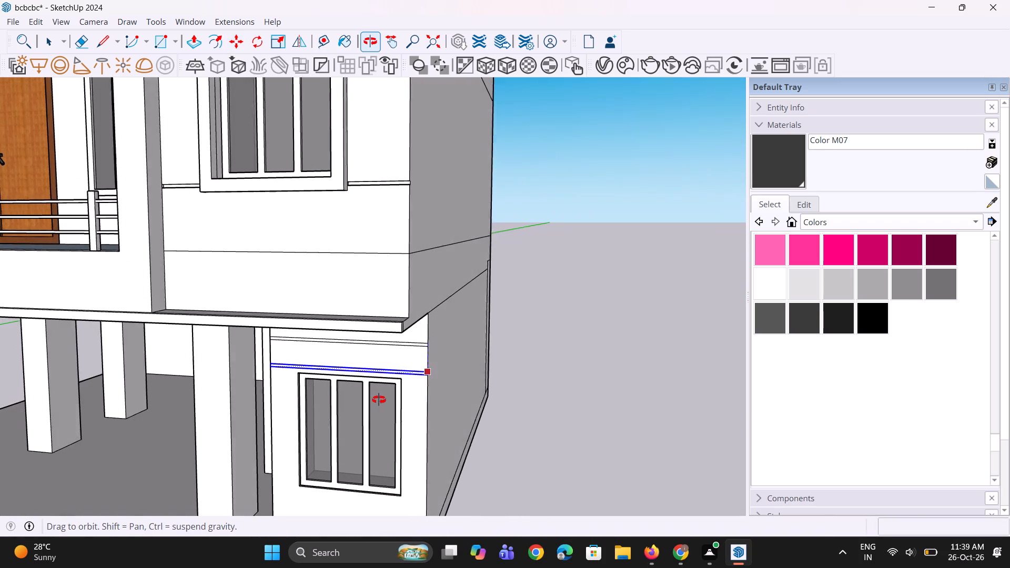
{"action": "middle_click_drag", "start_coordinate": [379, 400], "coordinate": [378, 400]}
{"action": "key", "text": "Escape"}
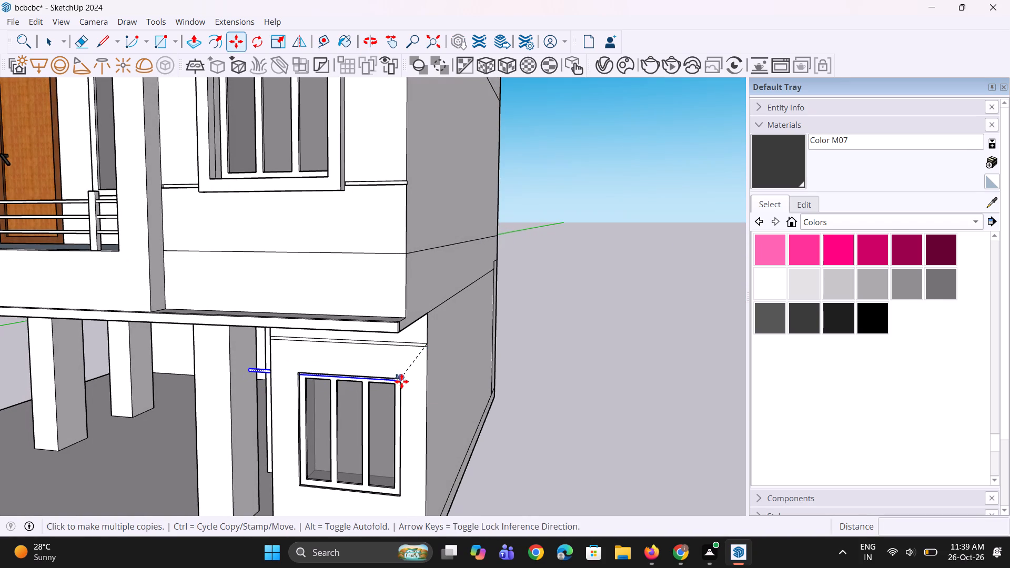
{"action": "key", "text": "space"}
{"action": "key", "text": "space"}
Move the three-pane window out of its opening to the empty area beside the block.
{"action": "left_click", "coordinate": [387, 408]}
{"action": "middle_click_drag", "start_coordinate": [338, 426], "coordinate": [403, 413]}
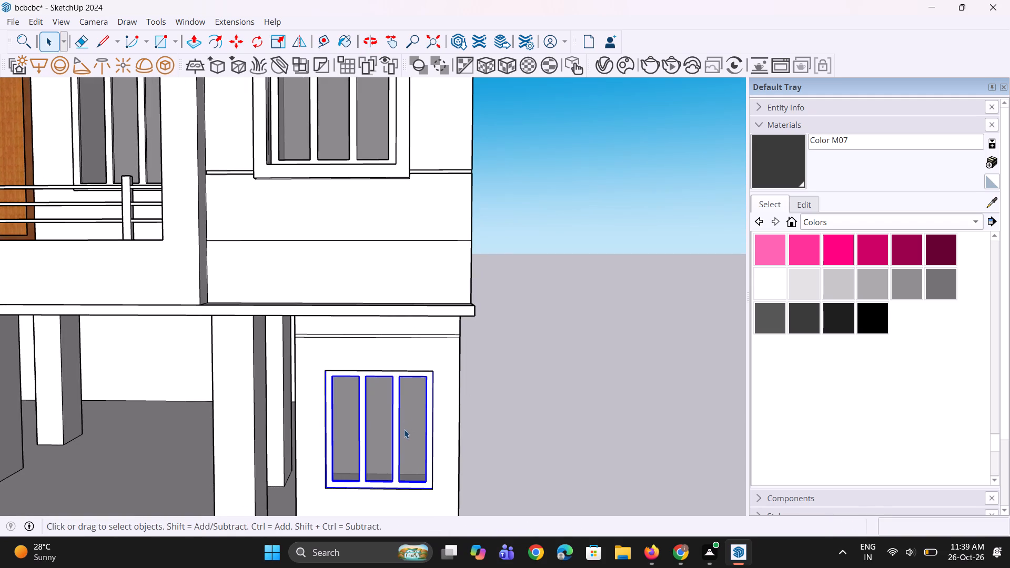
{"action": "key", "text": "m"}
{"action": "left_click", "coordinate": [397, 430]}
{"action": "left_click", "coordinate": [574, 436]}
{"action": "key", "text": "space"}
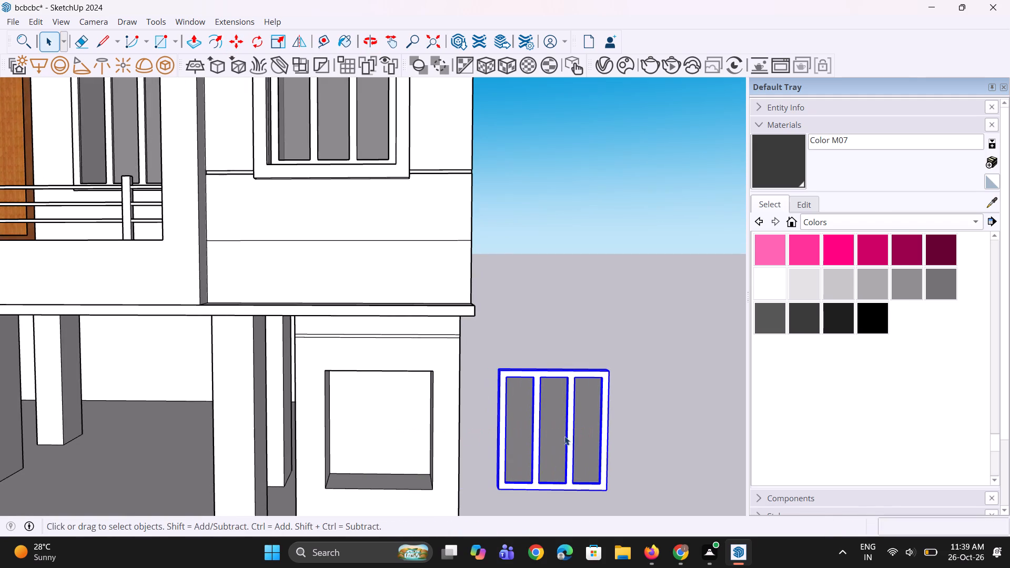
Push the opening's back face forward about 2' 7 5/8" until it is flush with the front wall.
{"action": "middle_click_drag", "start_coordinate": [372, 417], "coordinate": [362, 411]}
{"action": "scroll", "coordinate": [348, 391], "scroll_direction": "up", "scroll_amount": 3}
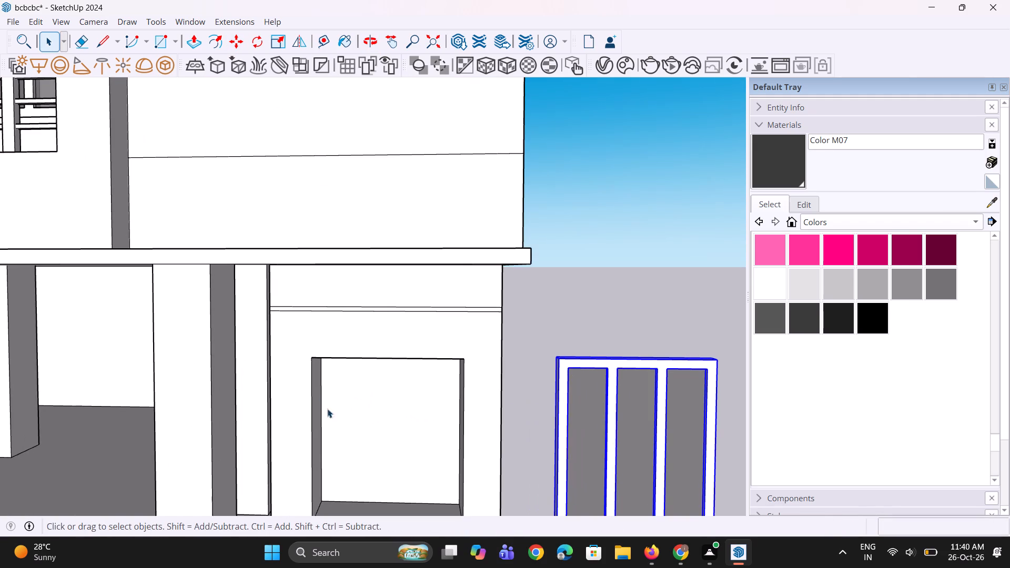
{"action": "key", "text": "p"}
{"action": "left_click", "coordinate": [397, 422]}
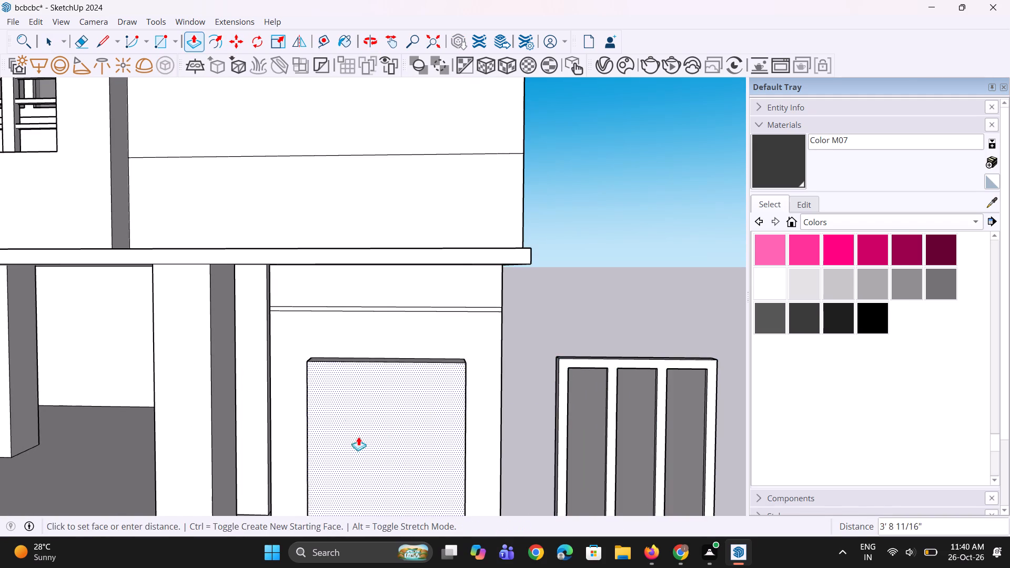
{"action": "left_click", "coordinate": [477, 429]}
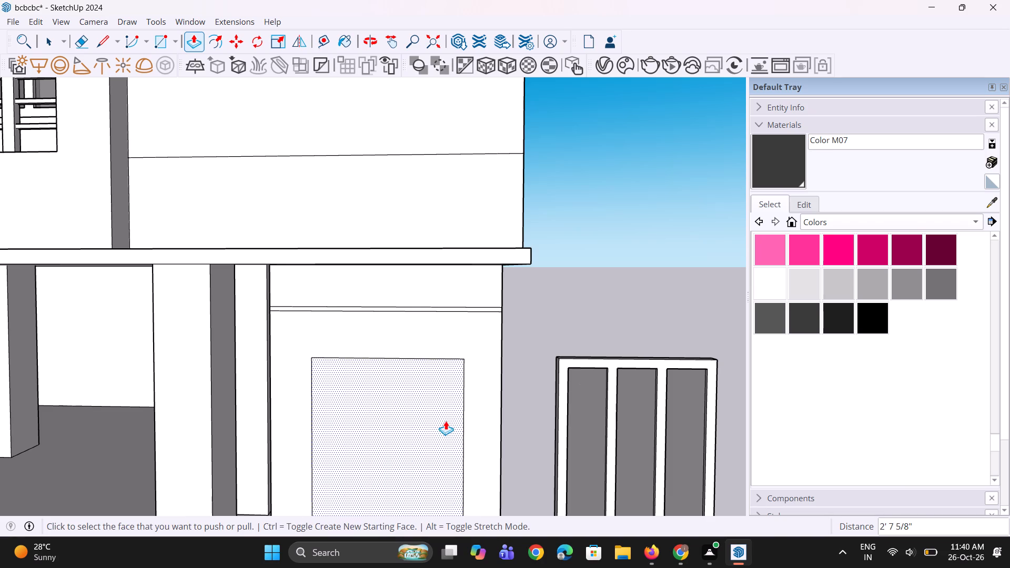
Offset the window opening's outline outward by about 4" to form a border on the block's front wall.
{"action": "key", "text": "f"}
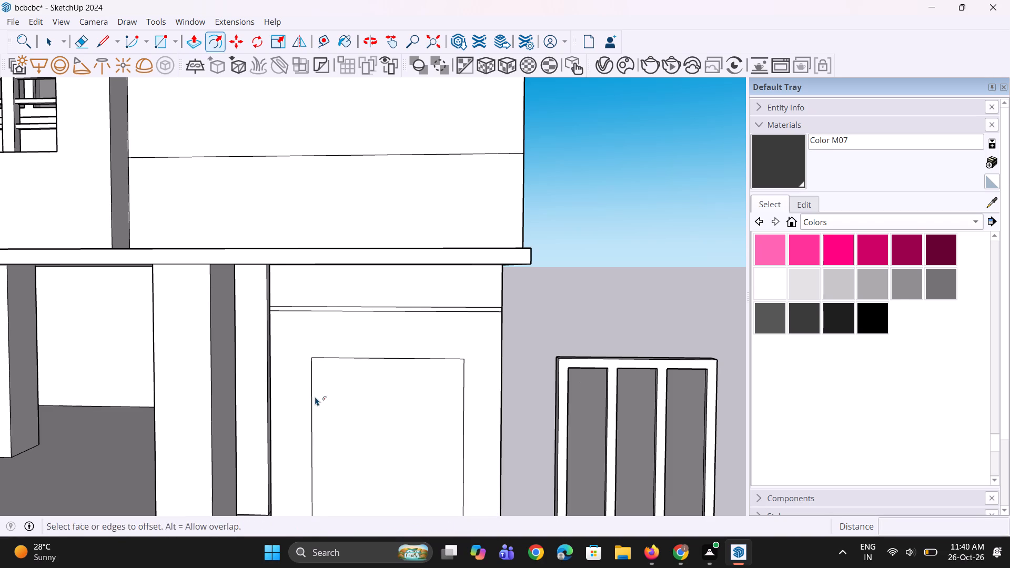
{"action": "left_click", "coordinate": [317, 397]}
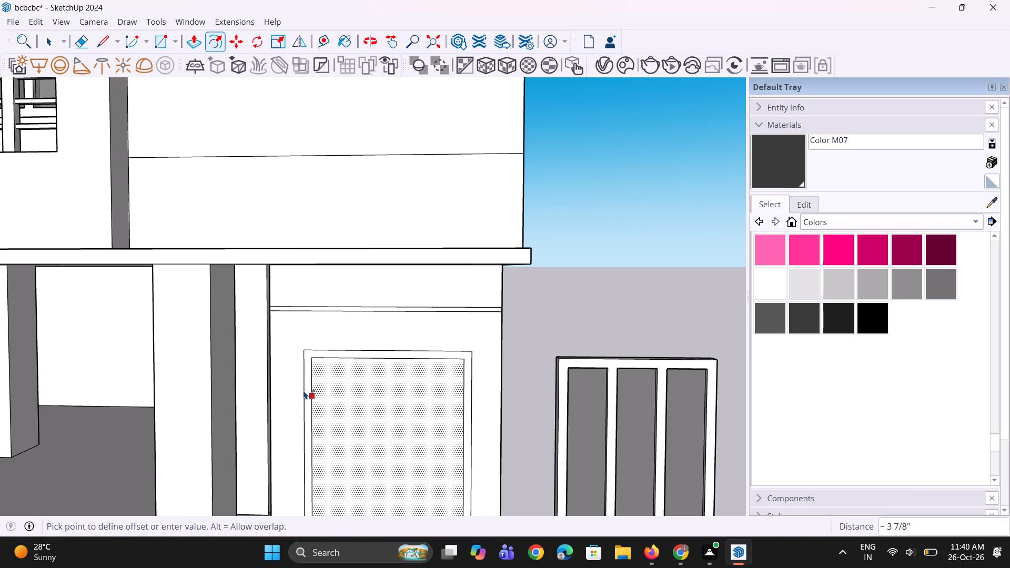
{"action": "left_click", "coordinate": [303, 390]}
{"action": "middle_click", "coordinate": [325, 373]}
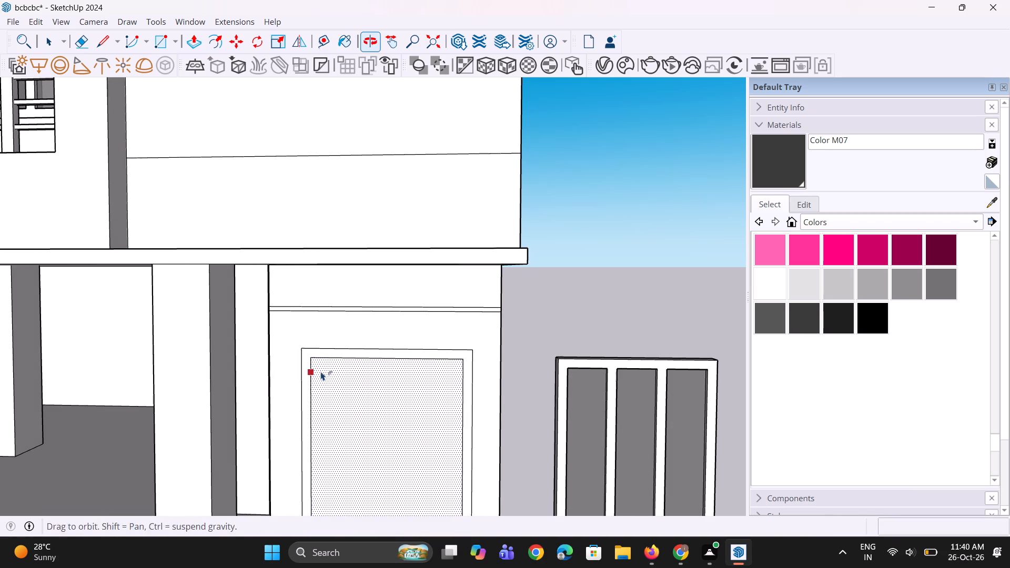
Push the face inside the border back about 3' 5" into the block to reopen the window opening.
{"action": "key", "text": "space"}
{"action": "scroll", "coordinate": [290, 375], "scroll_direction": "down", "scroll_amount": 6}
{"action": "left_click_drag", "start_coordinate": [520, 332], "coordinate": [512, 346]}
{"action": "scroll", "coordinate": [364, 420], "scroll_direction": "up", "scroll_amount": 2}
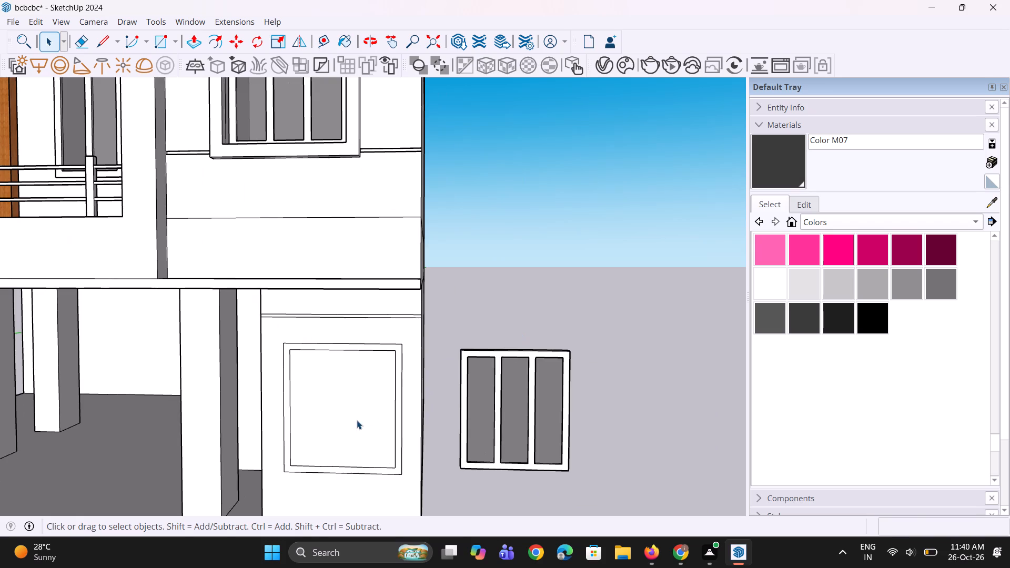
{"action": "key", "text": "p"}
{"action": "left_click", "coordinate": [353, 420]}
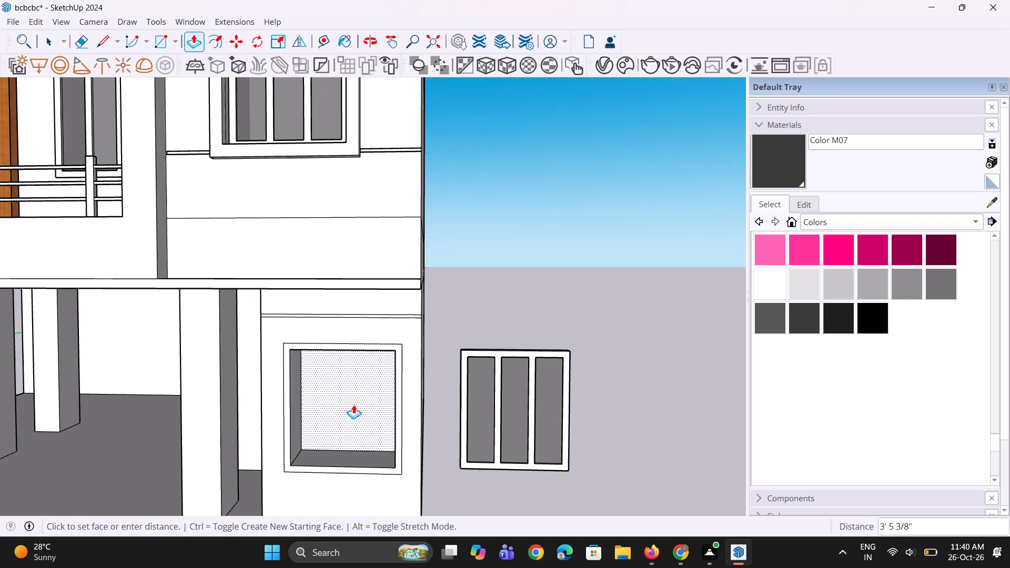
{"action": "left_click", "coordinate": [353, 404]}
Pull the border face around the opening out 4 7/8" from the front wall as a raised frame.
{"action": "scroll", "coordinate": [287, 468], "scroll_direction": "up", "scroll_amount": 3}
{"action": "left_click", "coordinate": [287, 468]}
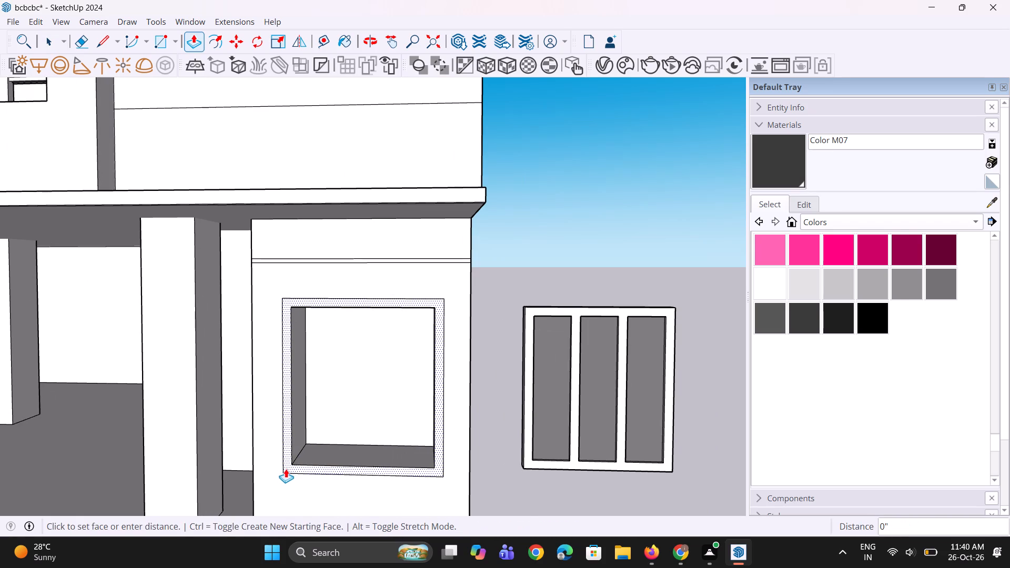
{"action": "left_click", "coordinate": [284, 469]}
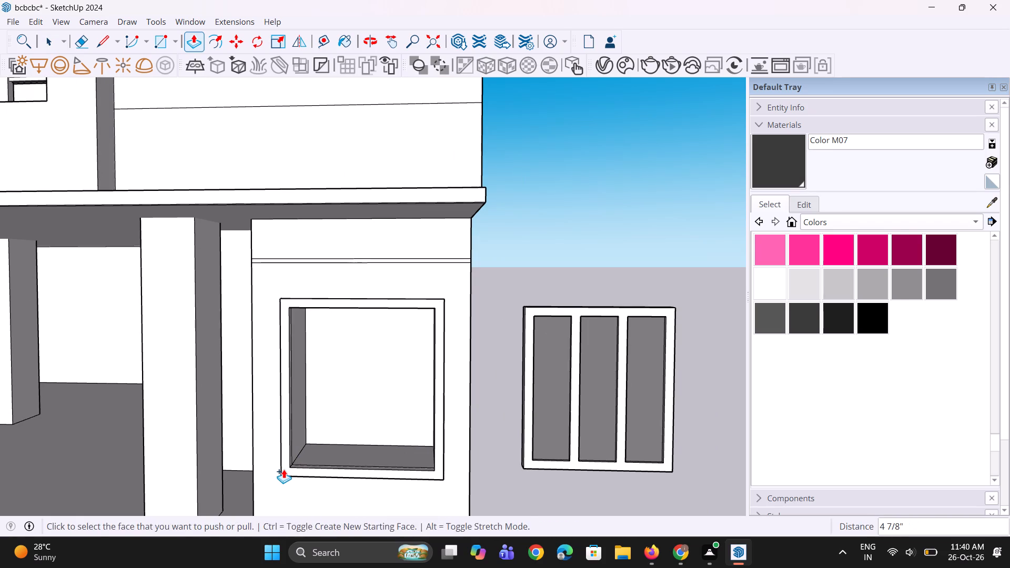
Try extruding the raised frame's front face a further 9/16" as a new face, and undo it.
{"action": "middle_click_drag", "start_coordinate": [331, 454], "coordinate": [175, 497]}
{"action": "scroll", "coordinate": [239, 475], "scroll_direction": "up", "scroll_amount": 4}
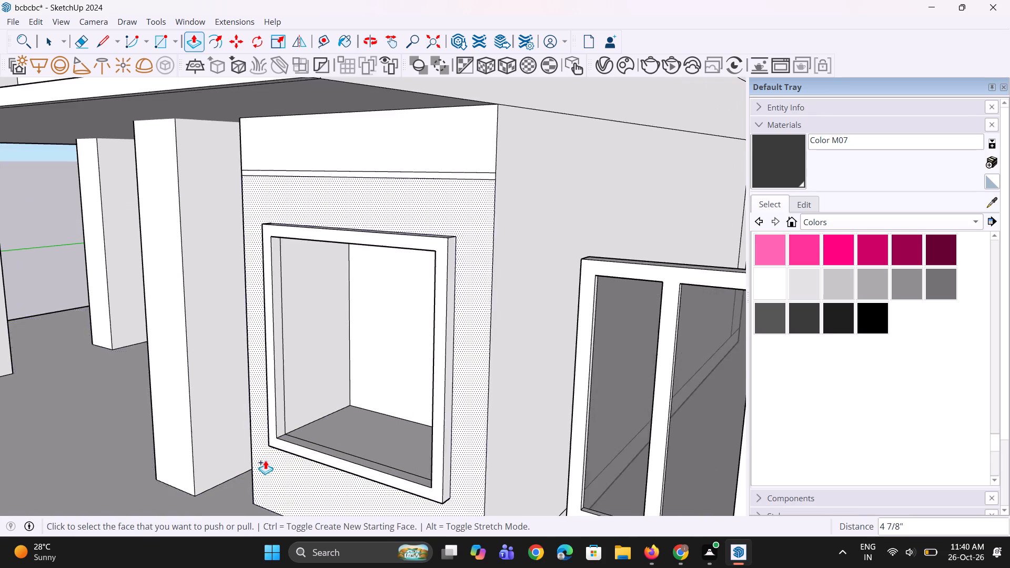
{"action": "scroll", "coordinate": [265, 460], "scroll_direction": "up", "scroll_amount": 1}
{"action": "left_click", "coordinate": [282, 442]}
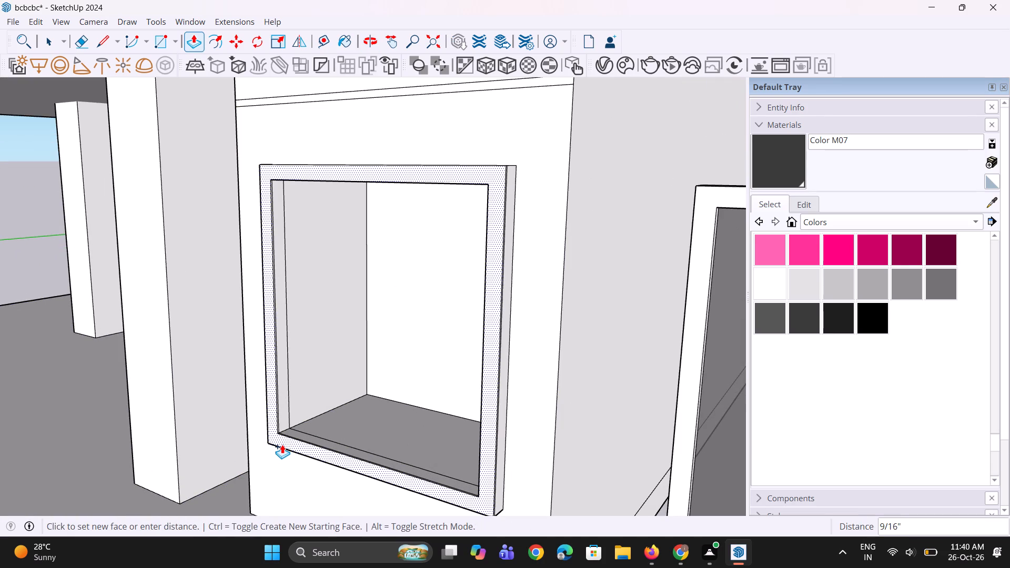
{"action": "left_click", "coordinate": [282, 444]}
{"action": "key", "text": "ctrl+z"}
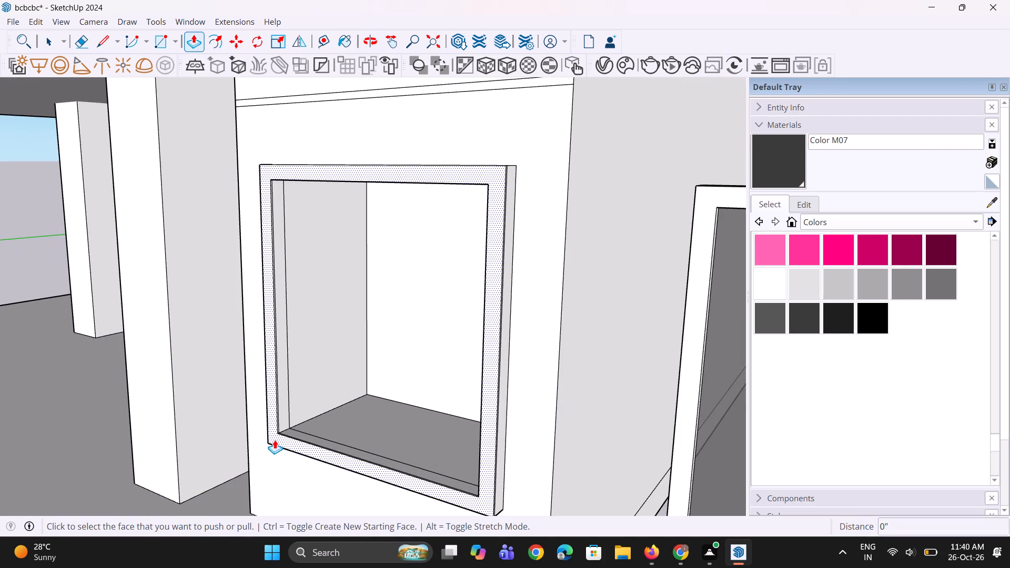
Pull the raised frame's front face out another 1 1/2".
{"action": "left_click", "coordinate": [280, 438]}
{"action": "left_click", "coordinate": [277, 441]}
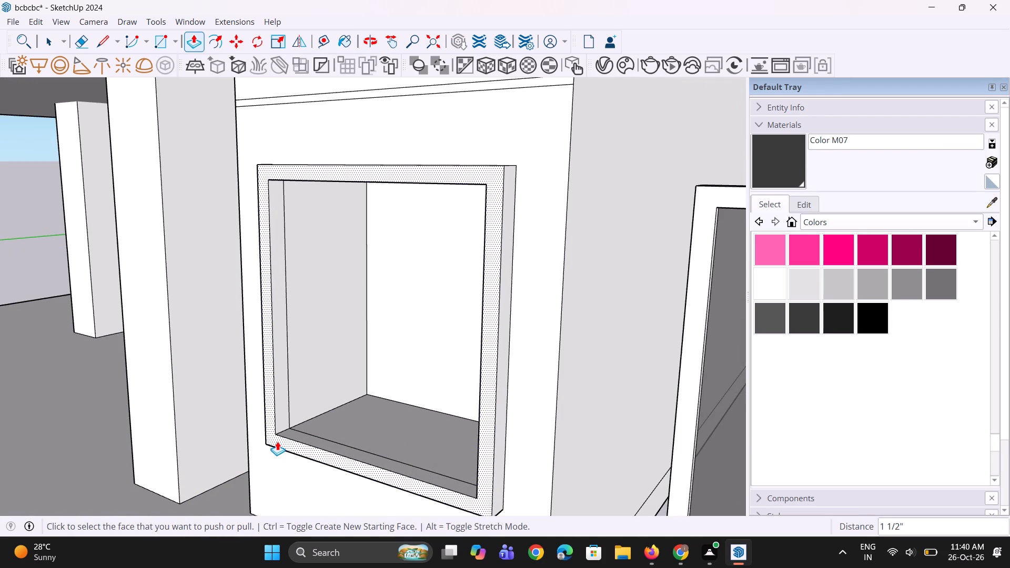
Move the three-pane window from beside the block into the framed opening, matching its lower corner to the opening's corner.
{"action": "middle_click_drag", "start_coordinate": [403, 448], "coordinate": [470, 435]}
{"action": "scroll", "coordinate": [452, 392], "scroll_direction": "down", "scroll_amount": 6}
{"action": "middle_click_drag", "start_coordinate": [449, 401], "coordinate": [566, 425]}
{"action": "scroll", "coordinate": [565, 425], "scroll_direction": "up", "scroll_amount": 1}
{"action": "key", "text": "space"}
{"action": "key", "text": "space"}
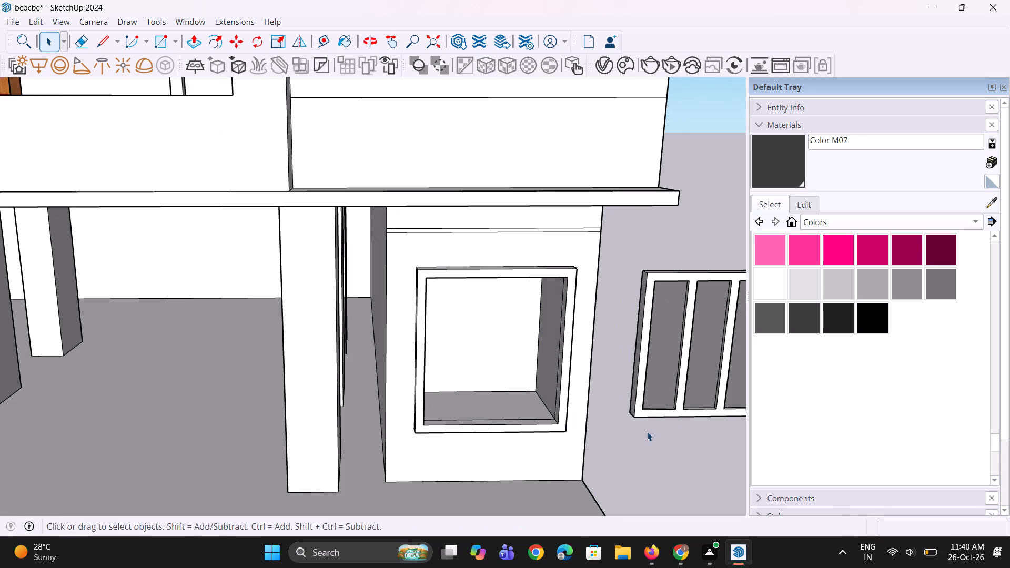
{"action": "left_click", "coordinate": [640, 415]}
{"action": "scroll", "coordinate": [322, 387], "scroll_direction": "down", "scroll_amount": 5}
{"action": "scroll", "coordinate": [596, 418], "scroll_direction": "up", "scroll_amount": 4}
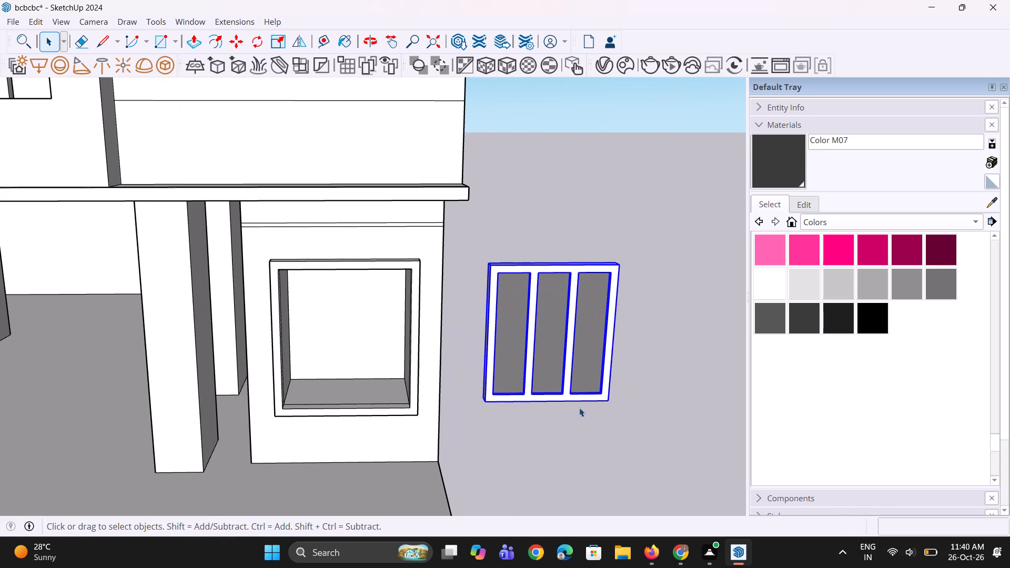
{"action": "key", "text": "m"}
{"action": "left_click", "coordinate": [611, 402]}
{"action": "scroll", "coordinate": [480, 400], "scroll_direction": "up", "scroll_amount": 2}
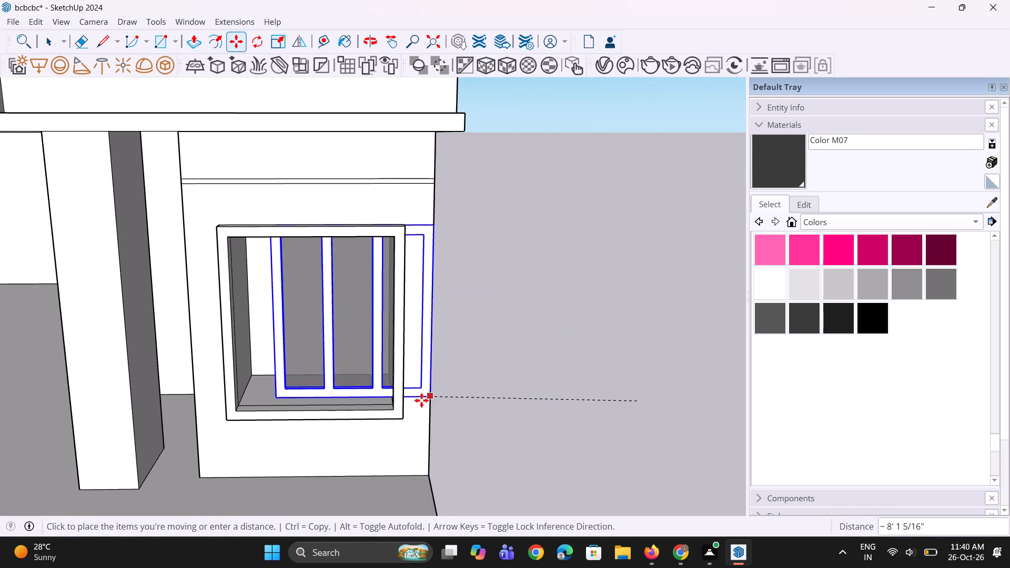
{"action": "left_click", "coordinate": [394, 409]}
{"action": "key", "text": "space"}
{"action": "key", "text": "space"}
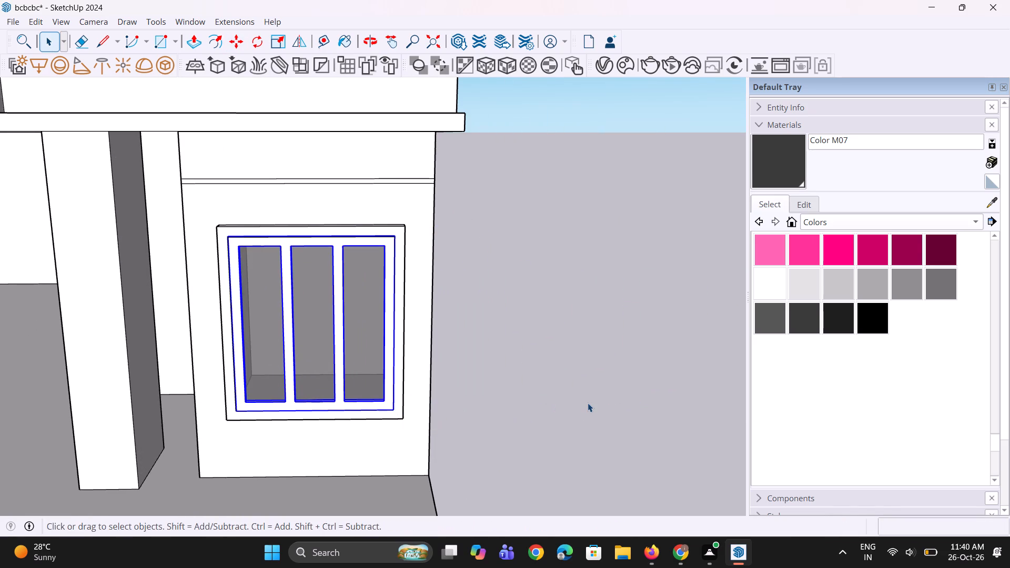
{"action": "left_click", "coordinate": [588, 403]}
Copy the thin horizontal strip on the front wall about 1' 9 7/16" down, level with the window frame's top.
{"action": "scroll", "coordinate": [392, 188], "scroll_direction": "up", "scroll_amount": 5}
{"action": "left_click", "coordinate": [423, 177]}
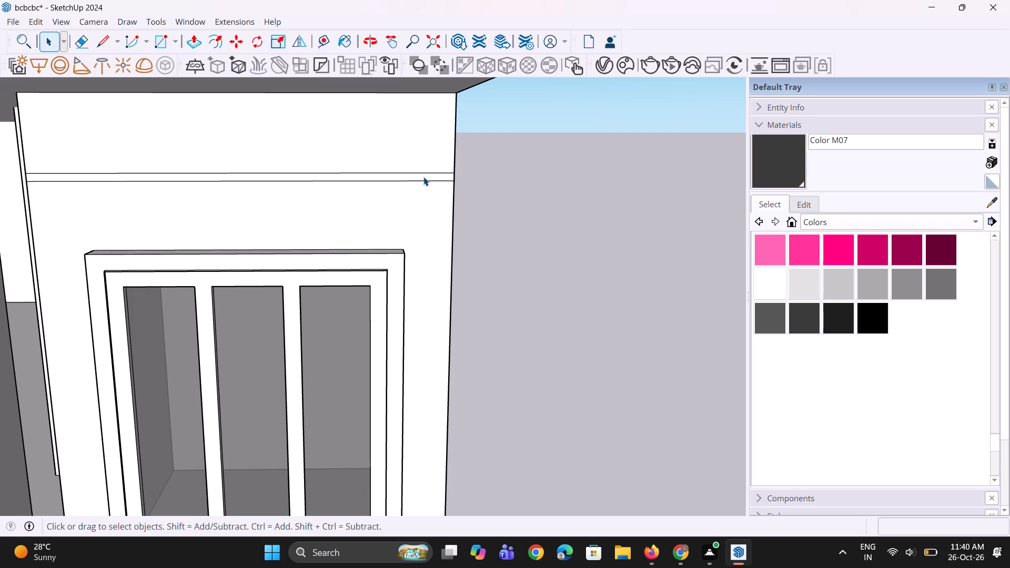
{"action": "key", "text": "m"}
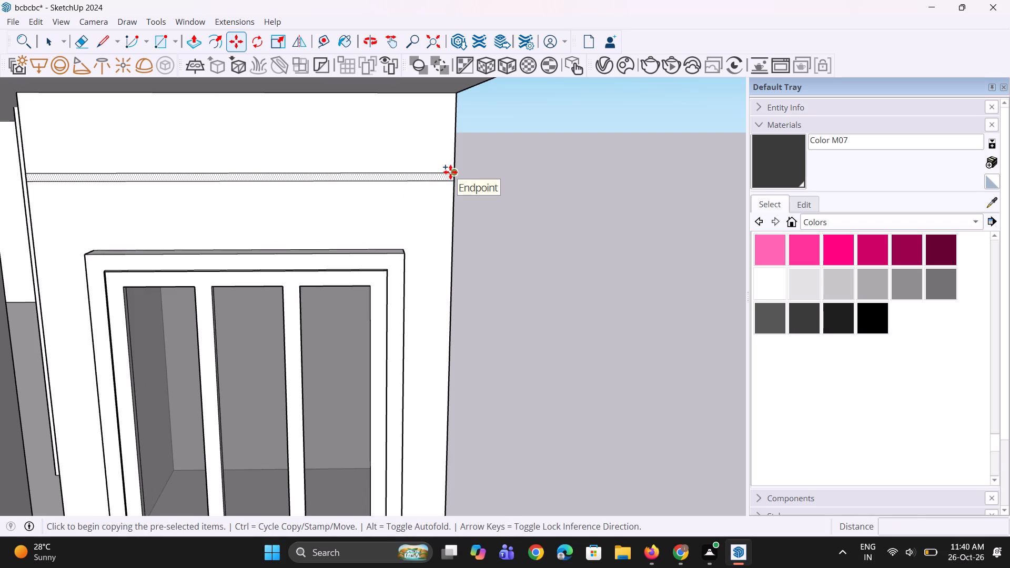
{"action": "left_click_drag", "start_coordinate": [451, 173], "coordinate": [456, 175]}
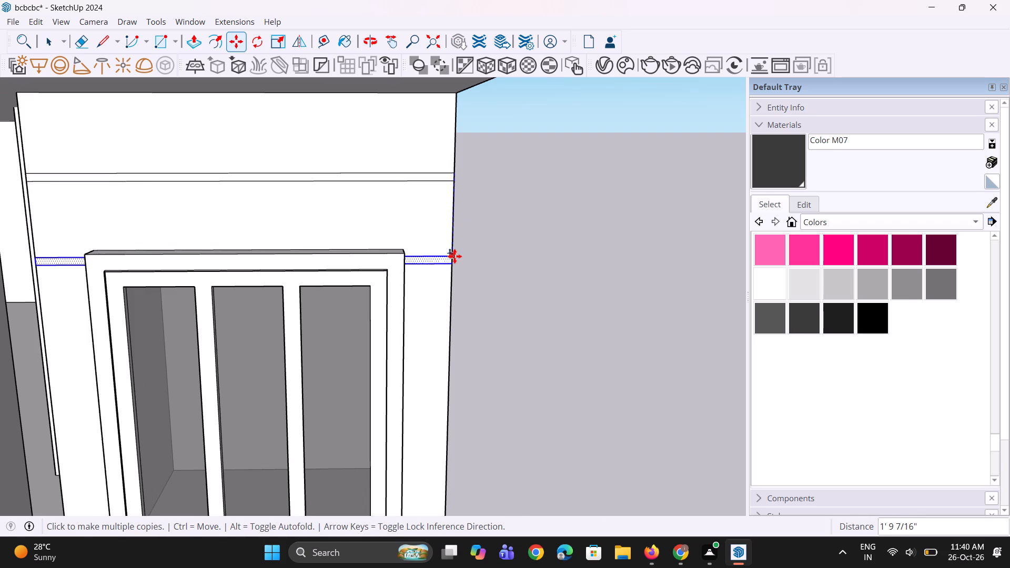
{"action": "left_click", "coordinate": [454, 256]}
Copy the strip to the window frame's lower edge, about 8' 9 1/4" below the original strip.
{"action": "scroll", "coordinate": [420, 213], "scroll_direction": "down", "scroll_amount": 5}
{"action": "scroll", "coordinate": [412, 235], "scroll_direction": "up", "scroll_amount": 1}
{"action": "middle_click_drag", "start_coordinate": [412, 234], "coordinate": [424, 167]}
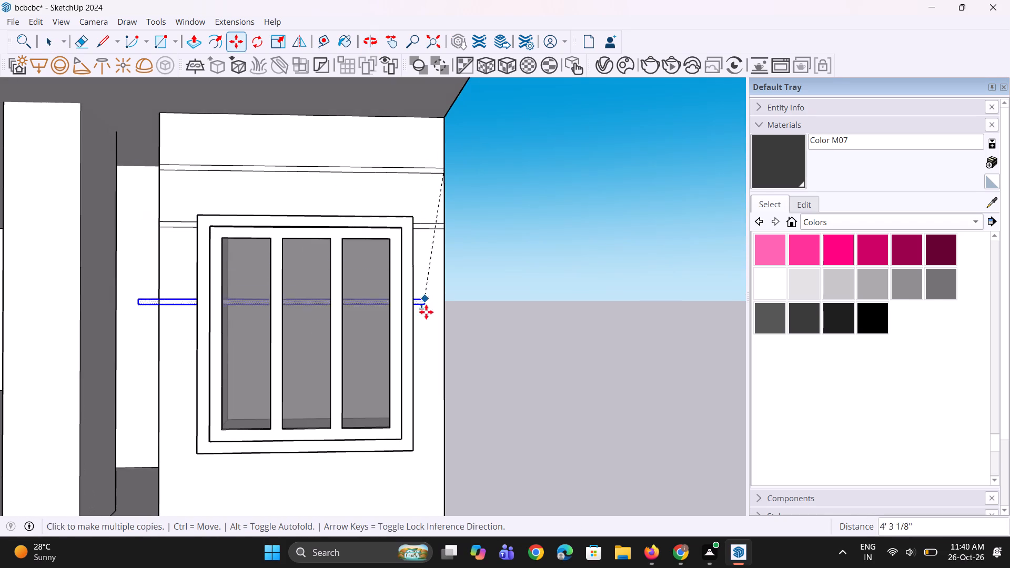
{"action": "left_click", "coordinate": [441, 442]}
{"action": "key", "text": "space"}
{"action": "key", "text": "space"}
{"action": "left_click", "coordinate": [515, 420]}
Erase the two lines of the original strip above the window.
{"action": "middle_click_drag", "start_coordinate": [503, 421], "coordinate": [477, 453]}
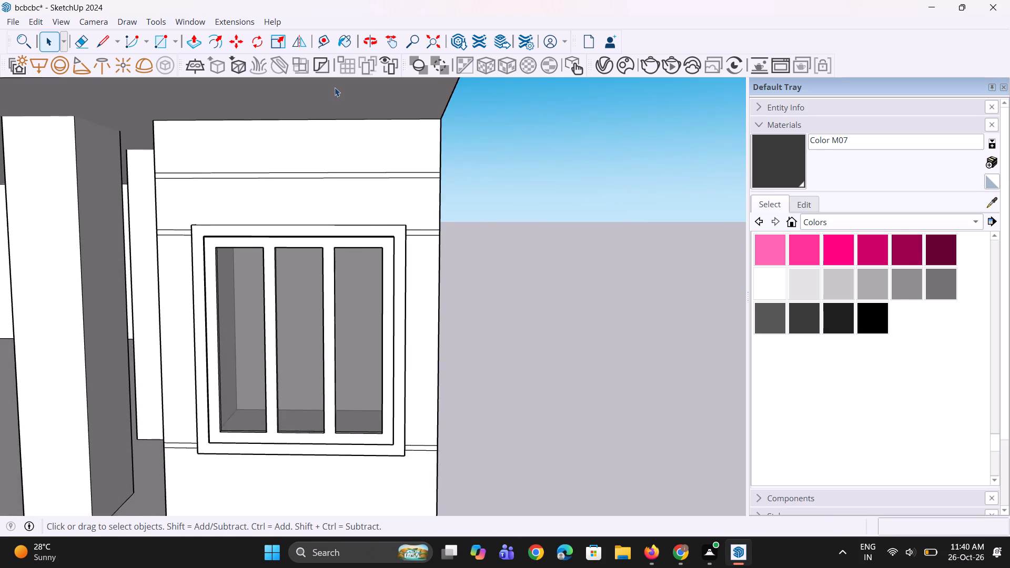
{"action": "scroll", "coordinate": [335, 87], "scroll_direction": "up", "scroll_amount": 2}
{"action": "scroll", "coordinate": [327, 144], "scroll_direction": "up", "scroll_amount": 2}
{"action": "middle_click_drag", "start_coordinate": [299, 167], "coordinate": [294, 204]}
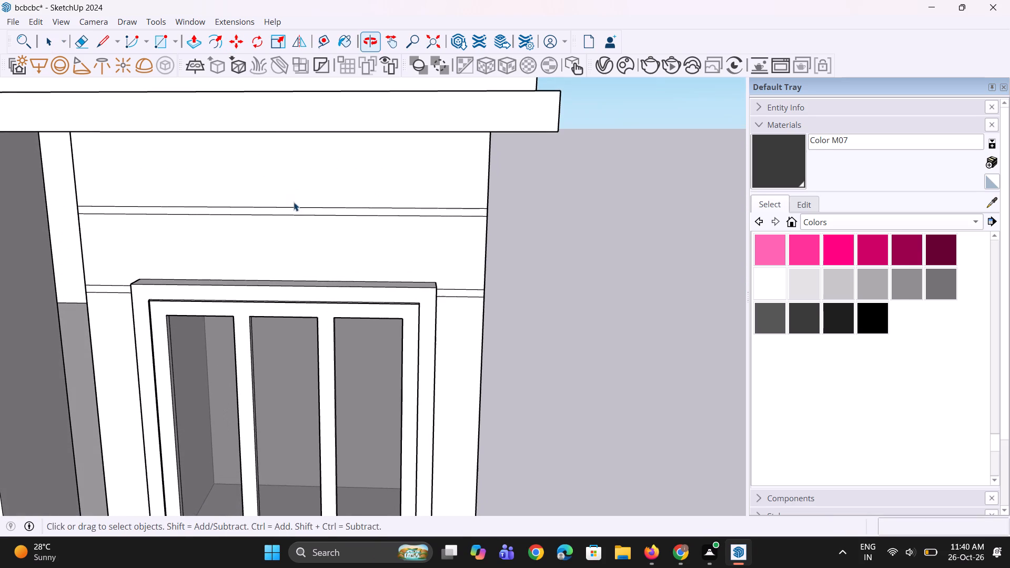
{"action": "key", "text": "e"}
{"action": "left_click_drag", "start_coordinate": [277, 203], "coordinate": [280, 217]}
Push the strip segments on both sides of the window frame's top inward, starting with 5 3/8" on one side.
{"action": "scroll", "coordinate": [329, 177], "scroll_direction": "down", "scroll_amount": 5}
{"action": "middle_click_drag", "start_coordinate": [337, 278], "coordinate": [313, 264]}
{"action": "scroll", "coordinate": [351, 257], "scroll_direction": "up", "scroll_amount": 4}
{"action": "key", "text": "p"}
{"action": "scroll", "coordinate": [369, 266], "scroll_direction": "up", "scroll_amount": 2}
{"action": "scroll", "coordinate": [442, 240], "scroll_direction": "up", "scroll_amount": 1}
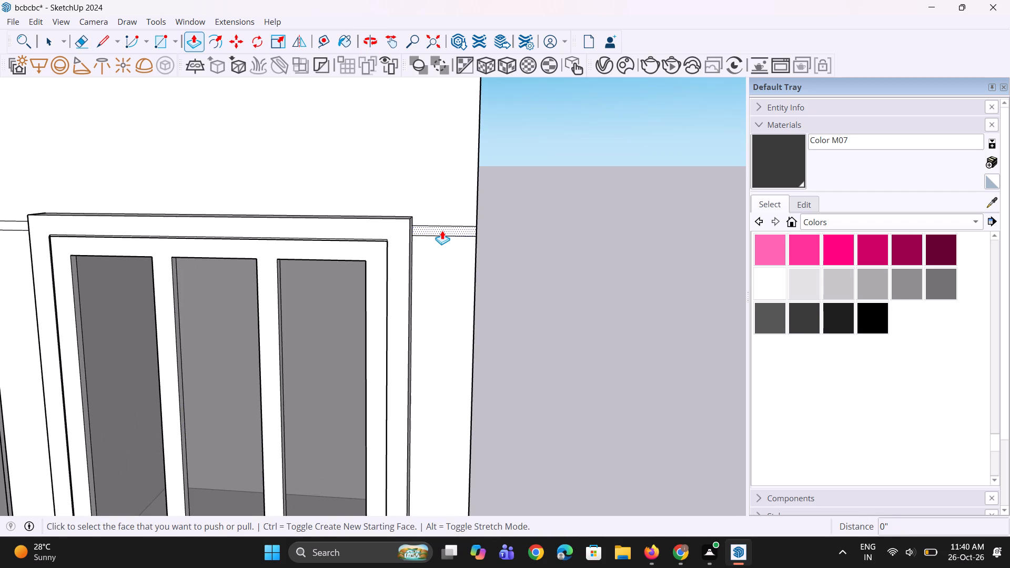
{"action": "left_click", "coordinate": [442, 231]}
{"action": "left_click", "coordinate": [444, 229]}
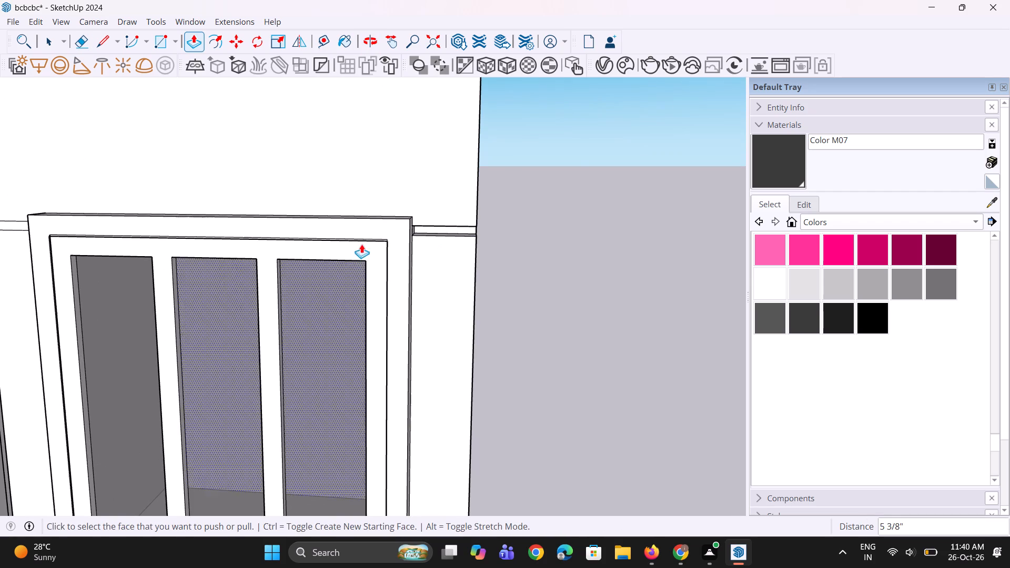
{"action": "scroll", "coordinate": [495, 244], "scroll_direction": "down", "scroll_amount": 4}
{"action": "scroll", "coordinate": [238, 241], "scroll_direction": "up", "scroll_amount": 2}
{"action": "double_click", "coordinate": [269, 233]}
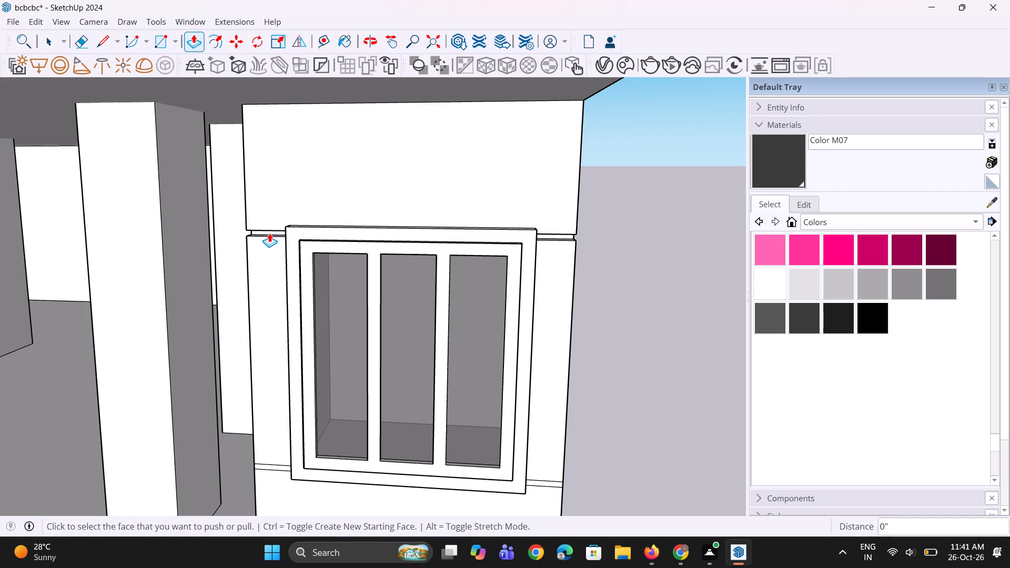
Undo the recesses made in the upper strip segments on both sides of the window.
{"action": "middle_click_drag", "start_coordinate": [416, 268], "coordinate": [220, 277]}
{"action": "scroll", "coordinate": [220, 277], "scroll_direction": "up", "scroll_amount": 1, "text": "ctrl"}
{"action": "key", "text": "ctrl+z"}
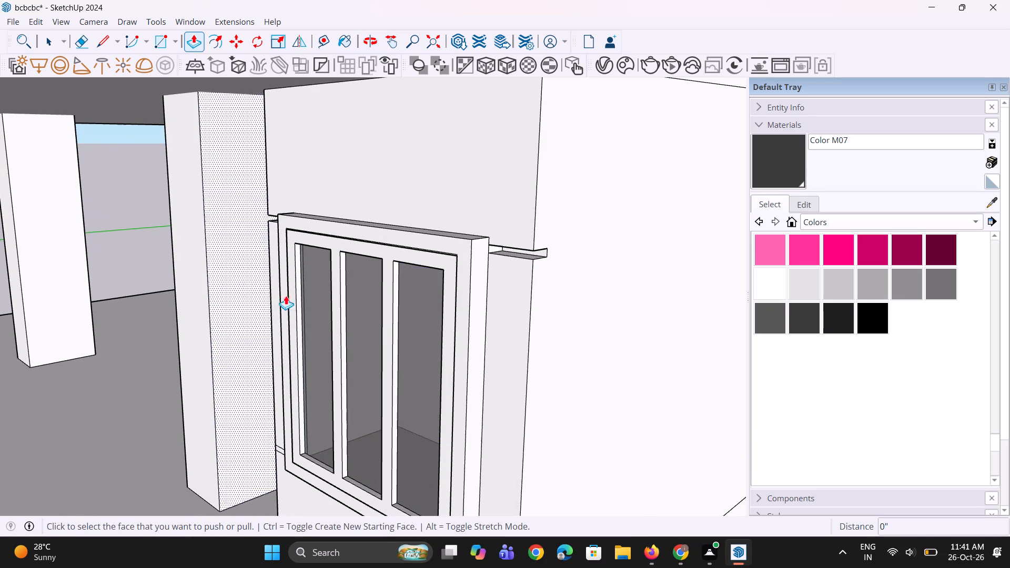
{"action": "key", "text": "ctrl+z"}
Recess the upper strip segments on both sides of the window frame 1 5/8" into the wall as grooves.
{"action": "scroll", "coordinate": [474, 276], "scroll_direction": "up", "scroll_amount": 1, "text": "ctrl"}
{"action": "left_click", "coordinate": [512, 249]}
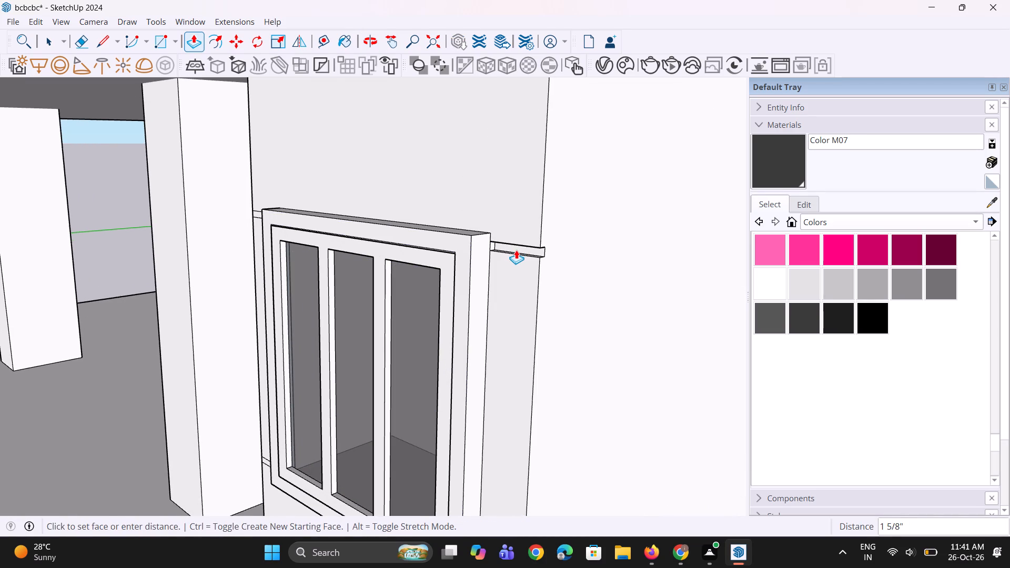
{"action": "left_click", "coordinate": [516, 250]}
{"action": "middle_click_drag", "start_coordinate": [197, 219], "coordinate": [296, 237]}
{"action": "left_click", "coordinate": [299, 230]}
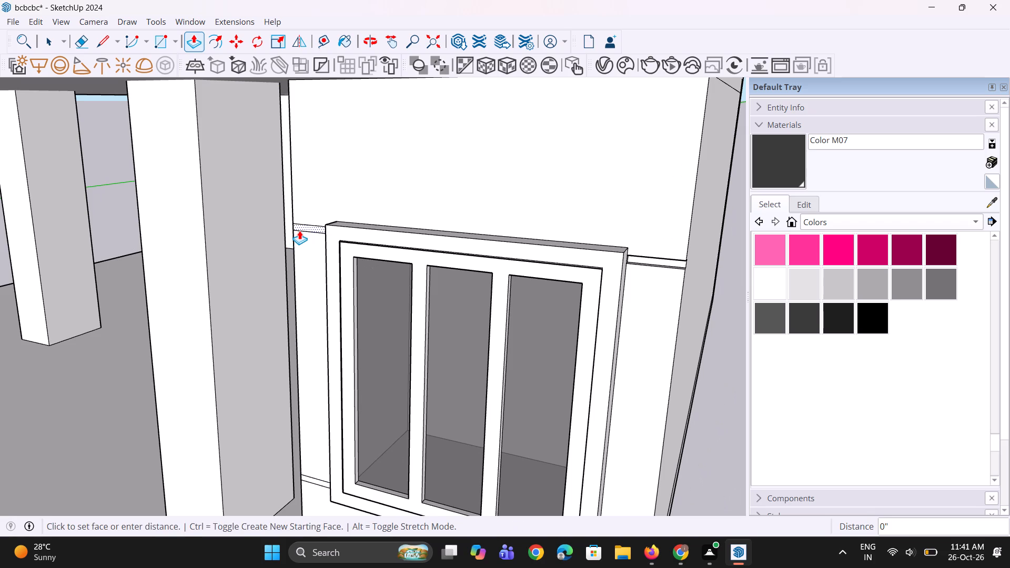
{"action": "left_click", "coordinate": [299, 230]}
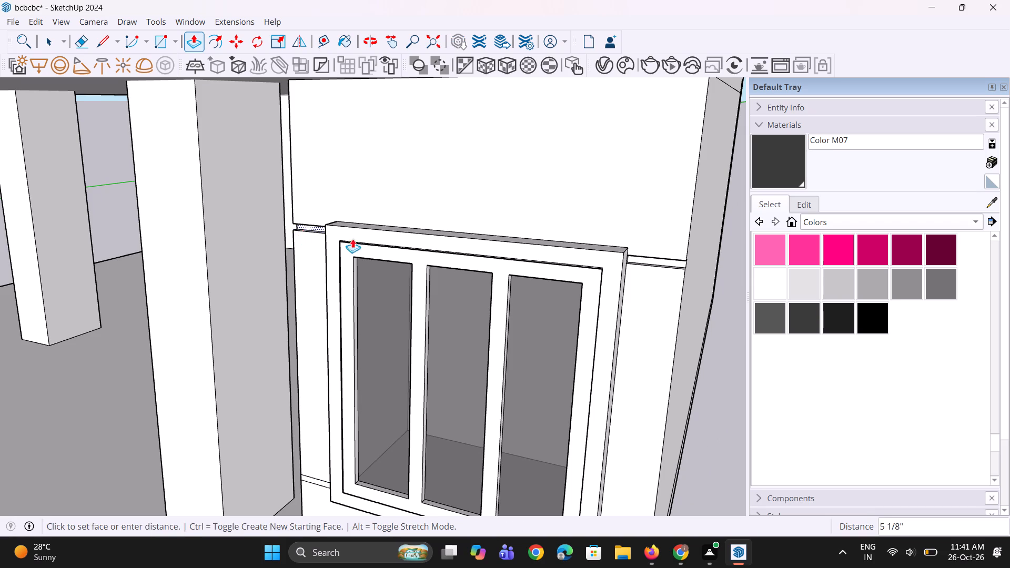
{"action": "scroll", "coordinate": [639, 262], "scroll_direction": "up", "scroll_amount": 5}
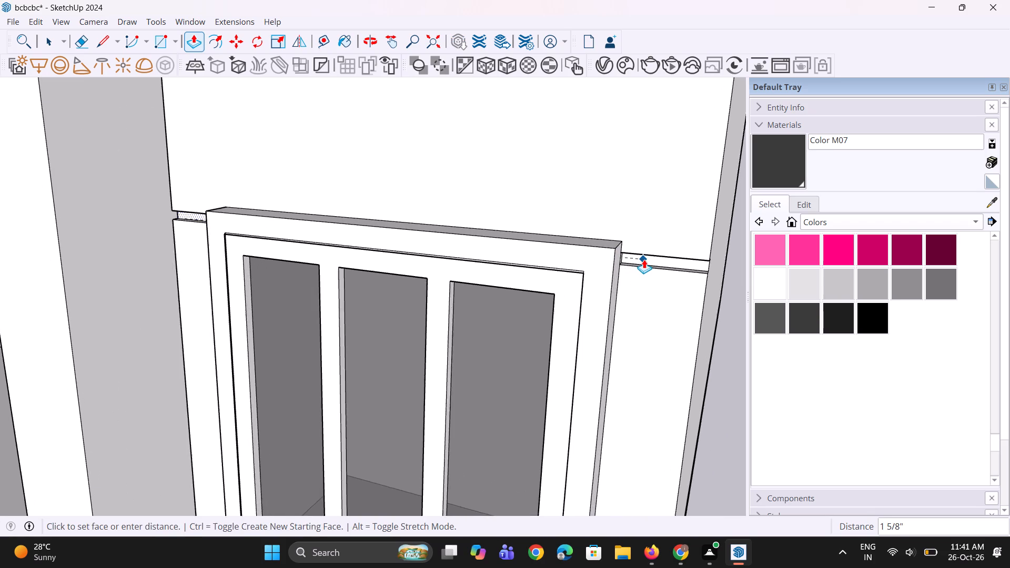
{"action": "left_click", "coordinate": [644, 259]}
Recess the lower strip segments on both sides of the window frame by the same depth as the upper grooves.
{"action": "scroll", "coordinate": [652, 198], "scroll_direction": "down", "scroll_amount": 8}
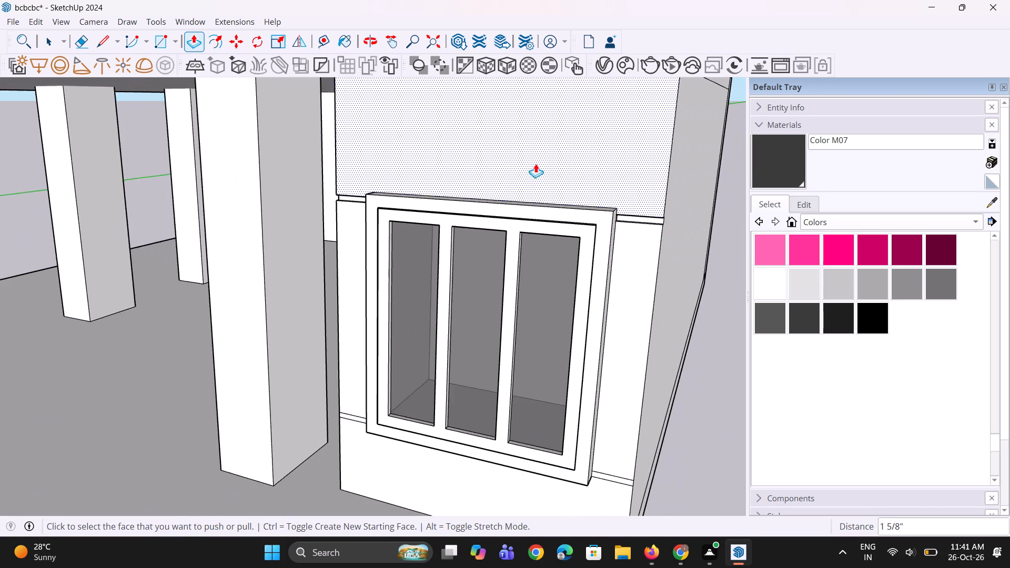
{"action": "scroll", "coordinate": [536, 164], "scroll_direction": "down", "scroll_amount": 4}
{"action": "scroll", "coordinate": [580, 364], "scroll_direction": "up", "scroll_amount": 7}
{"action": "double_click", "coordinate": [590, 397]}
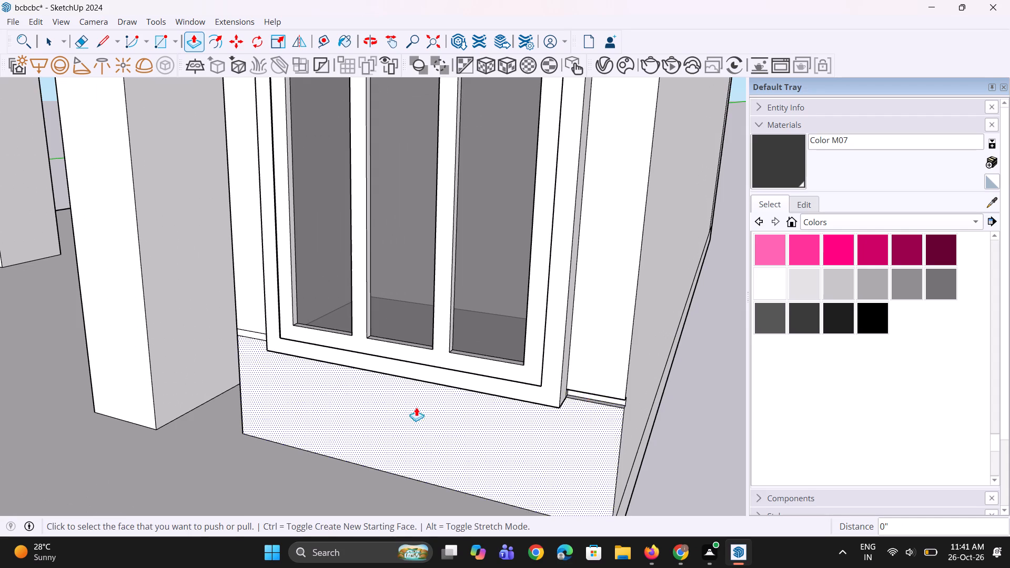
{"action": "scroll", "coordinate": [276, 363], "scroll_direction": "up", "scroll_amount": 2}
{"action": "double_click", "coordinate": [246, 329]}
Examine the framed window, the wall grooves and the ground floor from several angles.
{"action": "middle_click_drag", "start_coordinate": [237, 340], "coordinate": [326, 343]}
{"action": "scroll", "coordinate": [309, 351], "scroll_direction": "down", "scroll_amount": 6}
{"action": "middle_click_drag", "start_coordinate": [295, 361], "coordinate": [299, 301]}
{"action": "scroll", "coordinate": [261, 310], "scroll_direction": "down", "scroll_amount": 6}
{"action": "middle_click_drag", "start_coordinate": [412, 309], "coordinate": [316, 352]}
{"action": "key", "text": "space"}
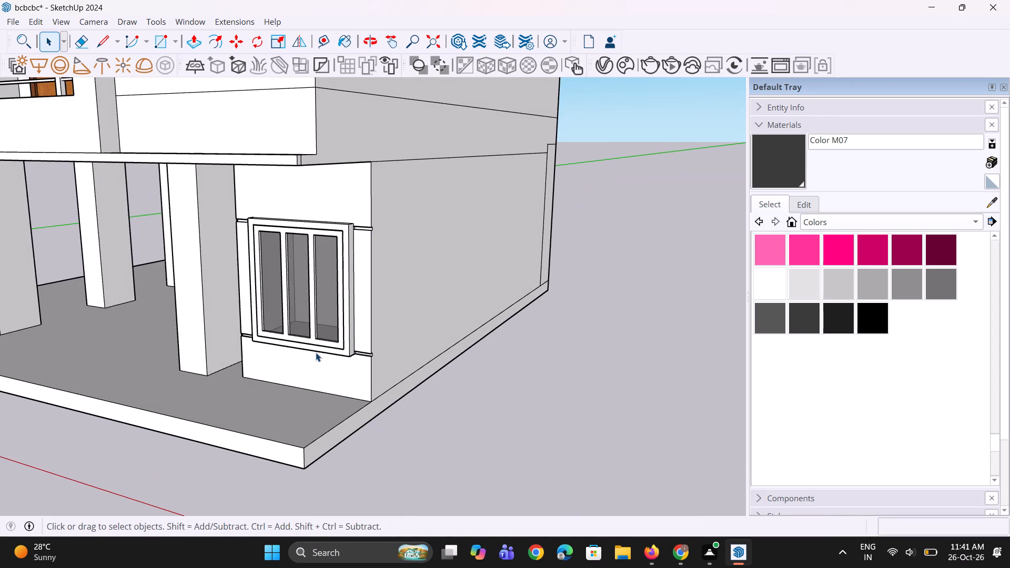
{"action": "key", "text": "space"}
{"action": "middle_click_drag", "start_coordinate": [316, 352], "coordinate": [430, 333]}
{"action": "scroll", "coordinate": [431, 333], "scroll_direction": "up", "scroll_amount": 1}
{"action": "scroll", "coordinate": [427, 330], "scroll_direction": "down", "scroll_amount": 6}
{"action": "middle_click_drag", "start_coordinate": [179, 352], "coordinate": [427, 358]}
{"action": "scroll", "coordinate": [412, 349], "scroll_direction": "up", "scroll_amount": 3}
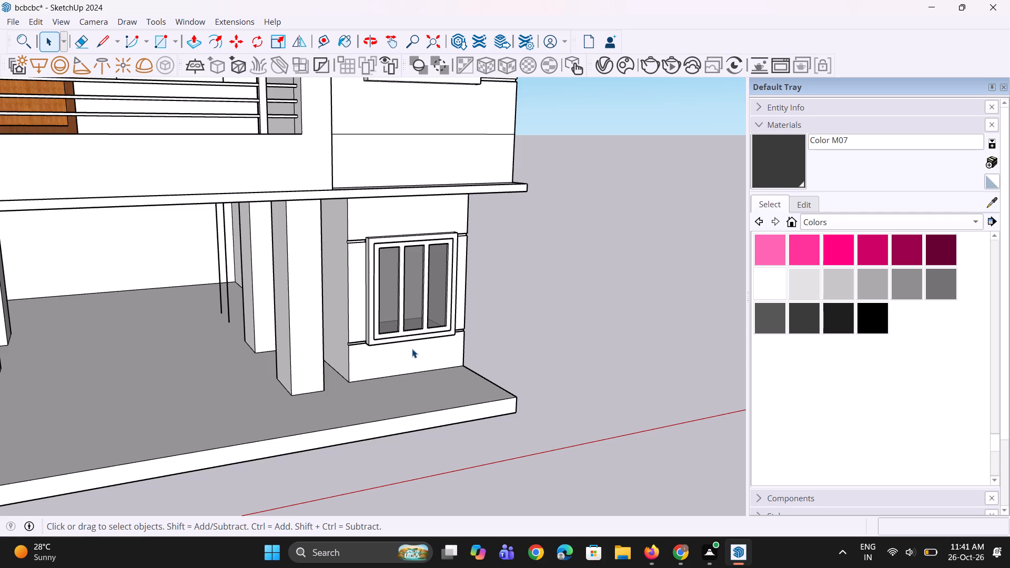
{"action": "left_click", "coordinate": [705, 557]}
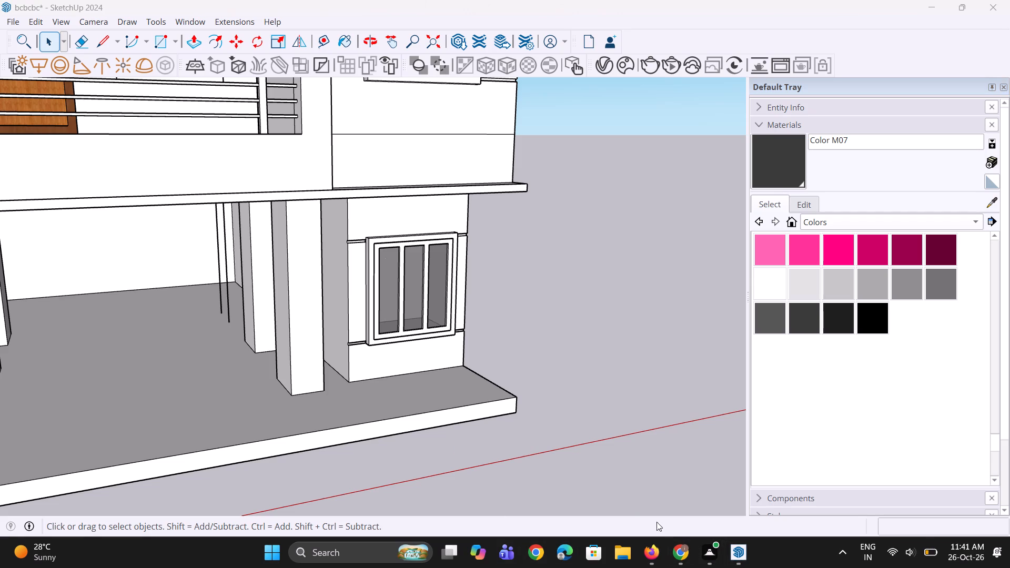